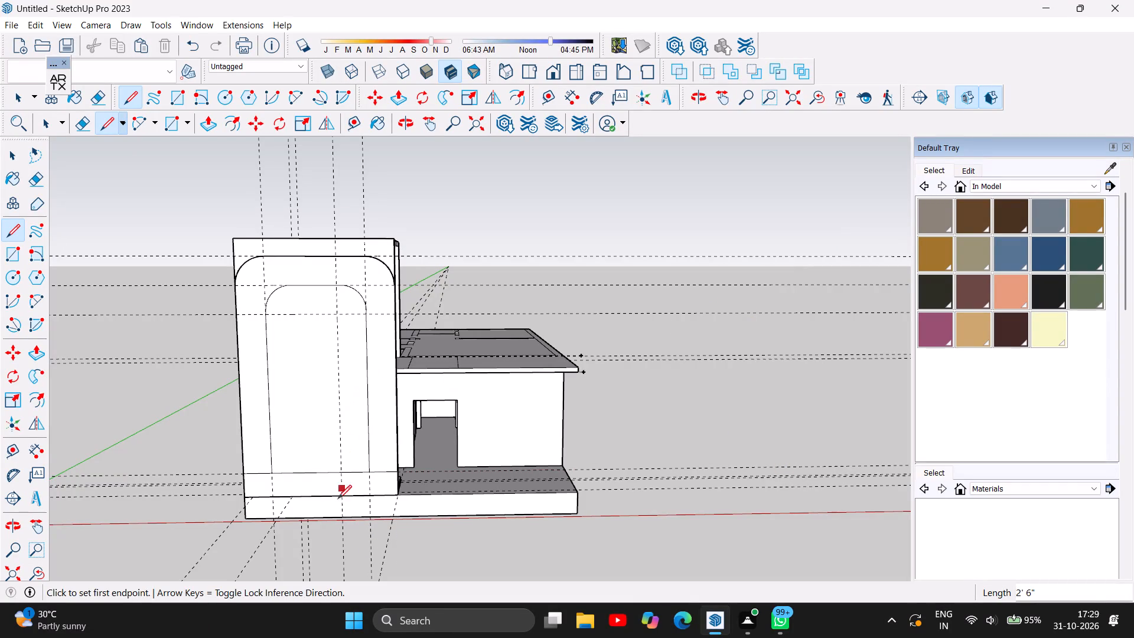
# Examine the nested arch outlines on the stairwell enclosure's front wall and the adjoining roof from the front, the open back and above.
pyautogui.scroll(2, 254, 351)
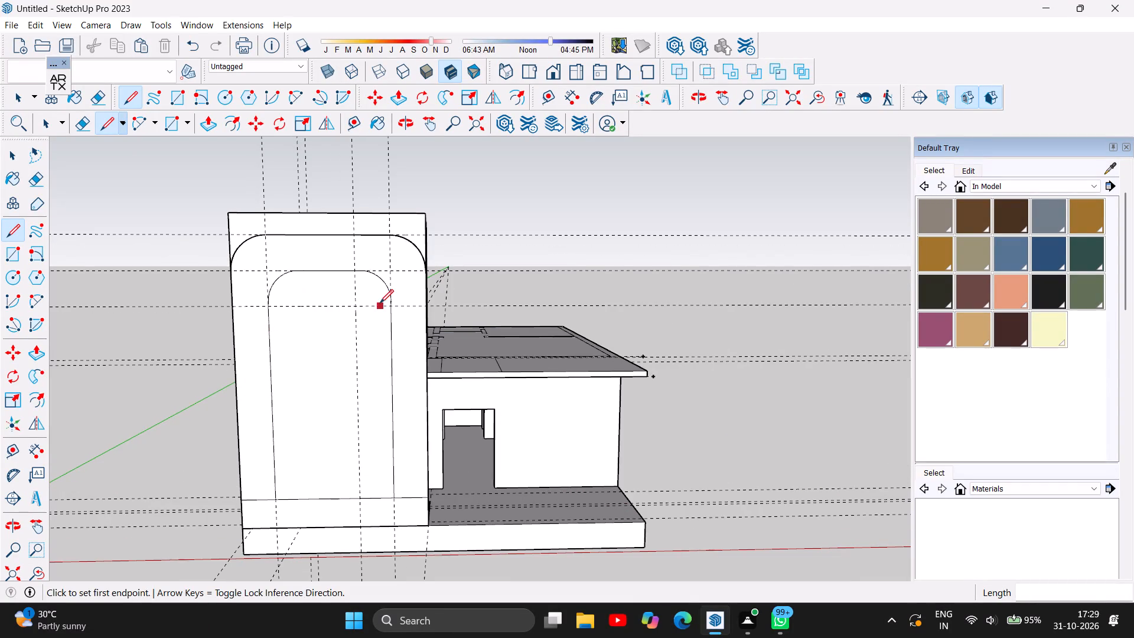
pyautogui.scroll(4, 409, 252)
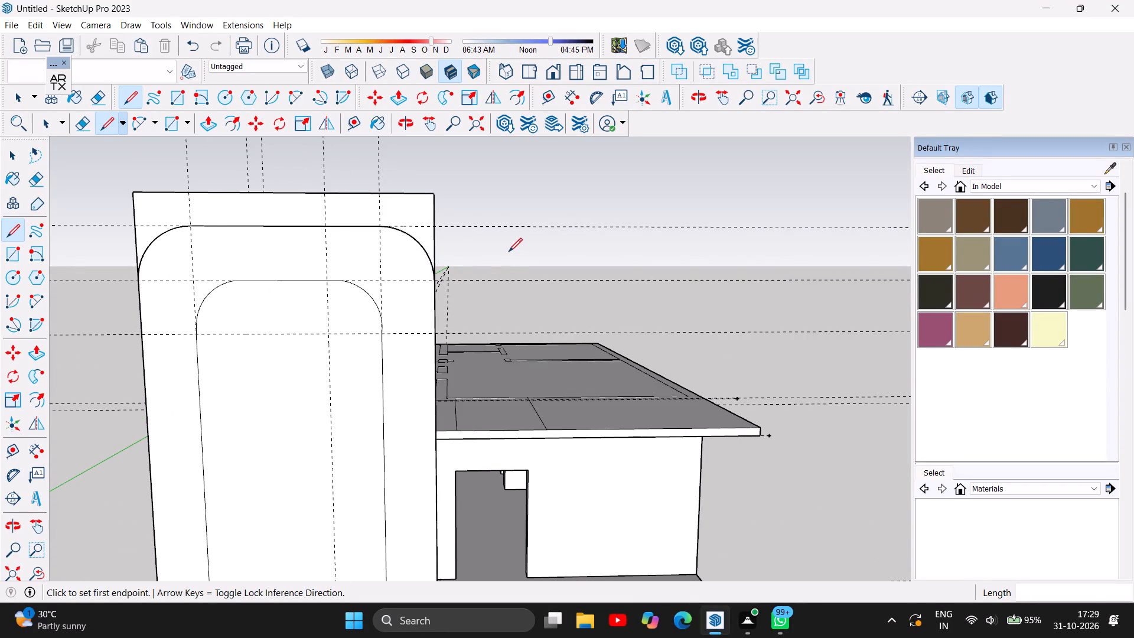
pyautogui.scroll(-5, 509, 251)
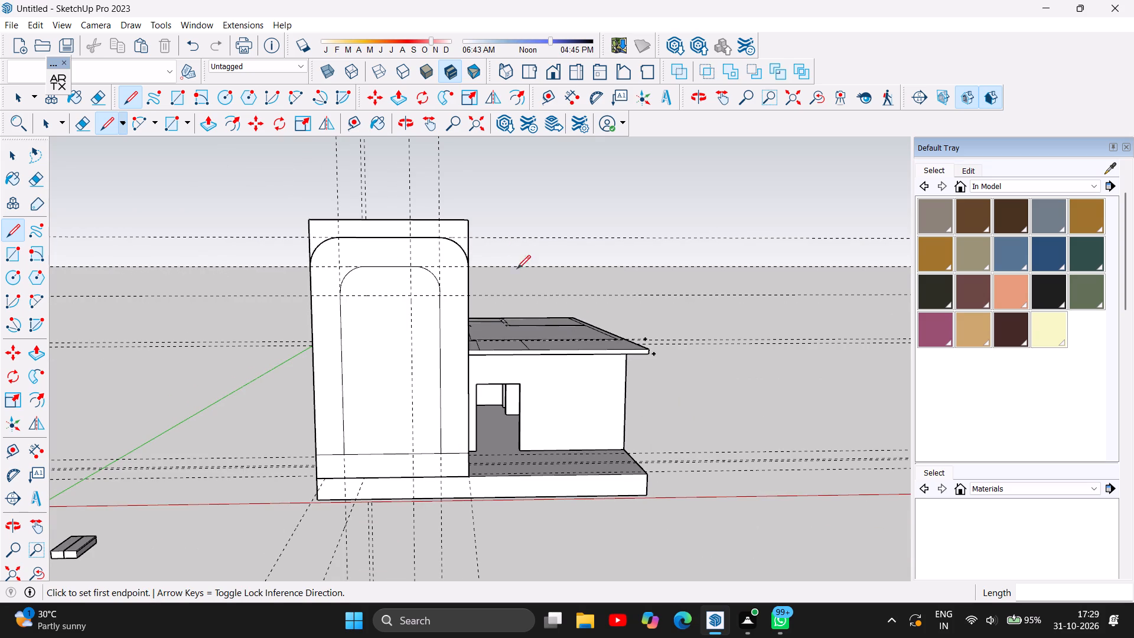
pyautogui.scroll(3, 568, 466)
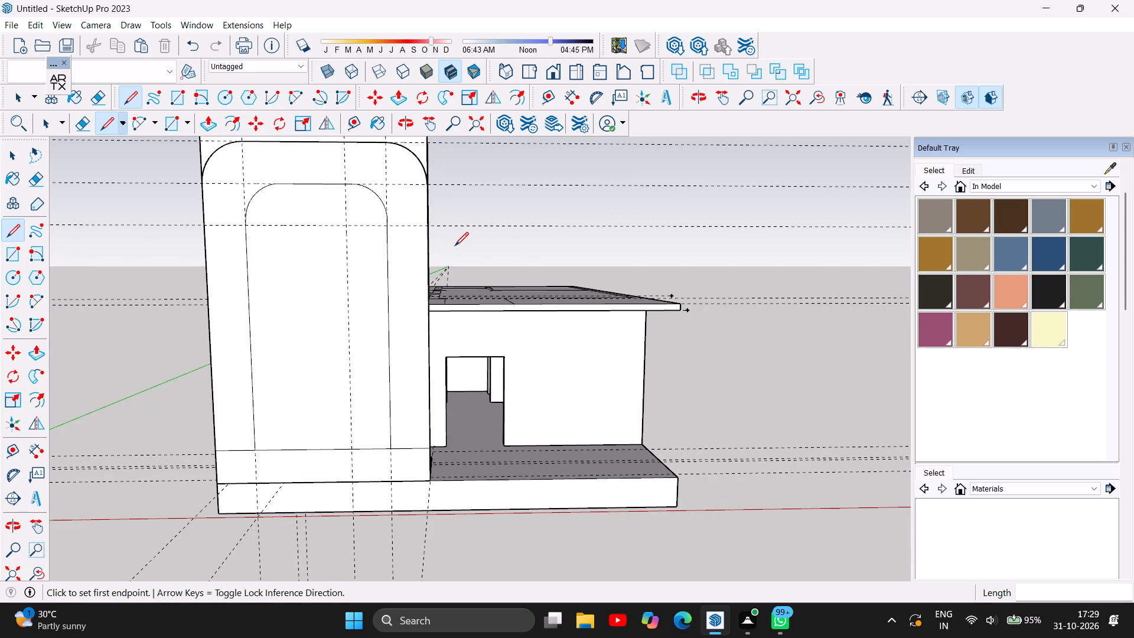
pyautogui.scroll(-5, 185, 578)
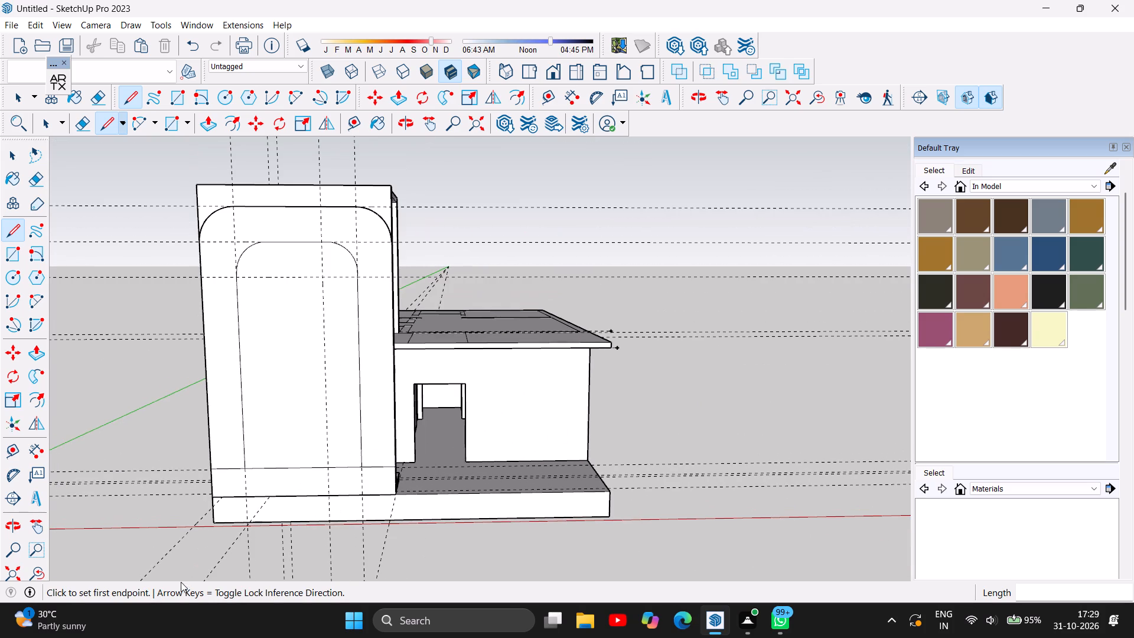
pyautogui.scroll(4, 396, 151)
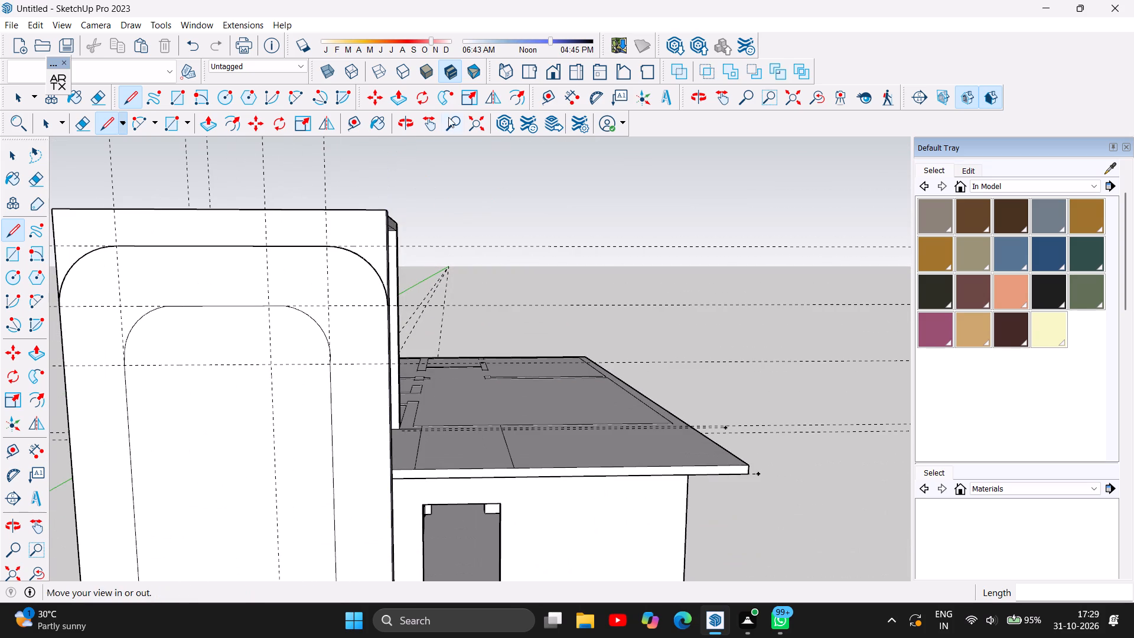
pyautogui.click(406, 126)
pyautogui.moveTo(543, 282); pyautogui.dragTo(123, 342)
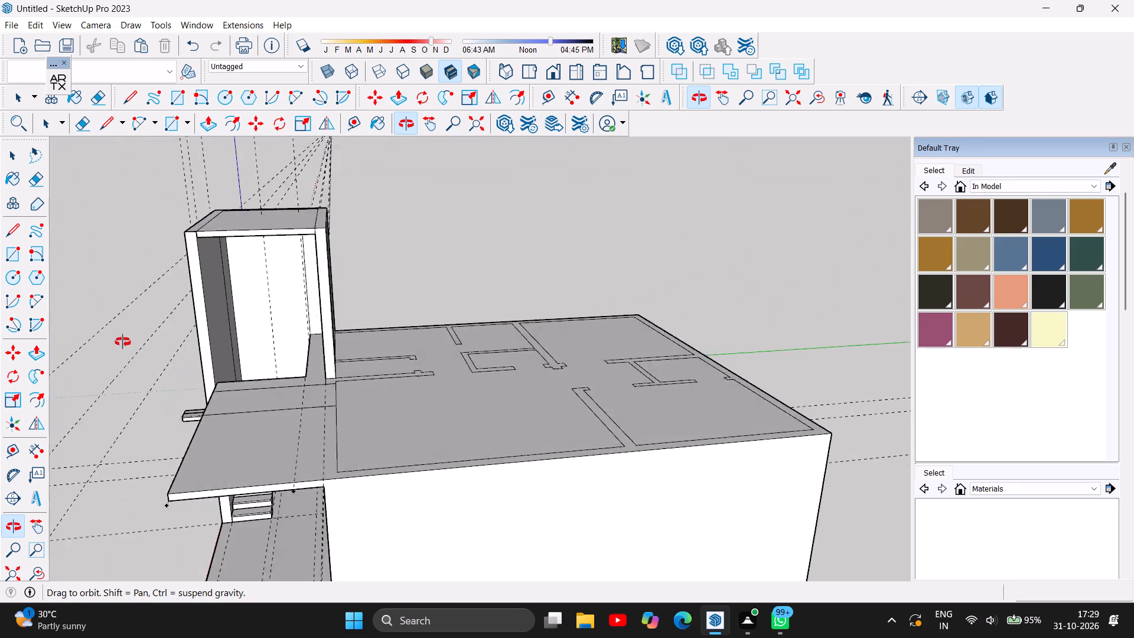
pyautogui.moveTo(123, 342); pyautogui.dragTo(447, 519)
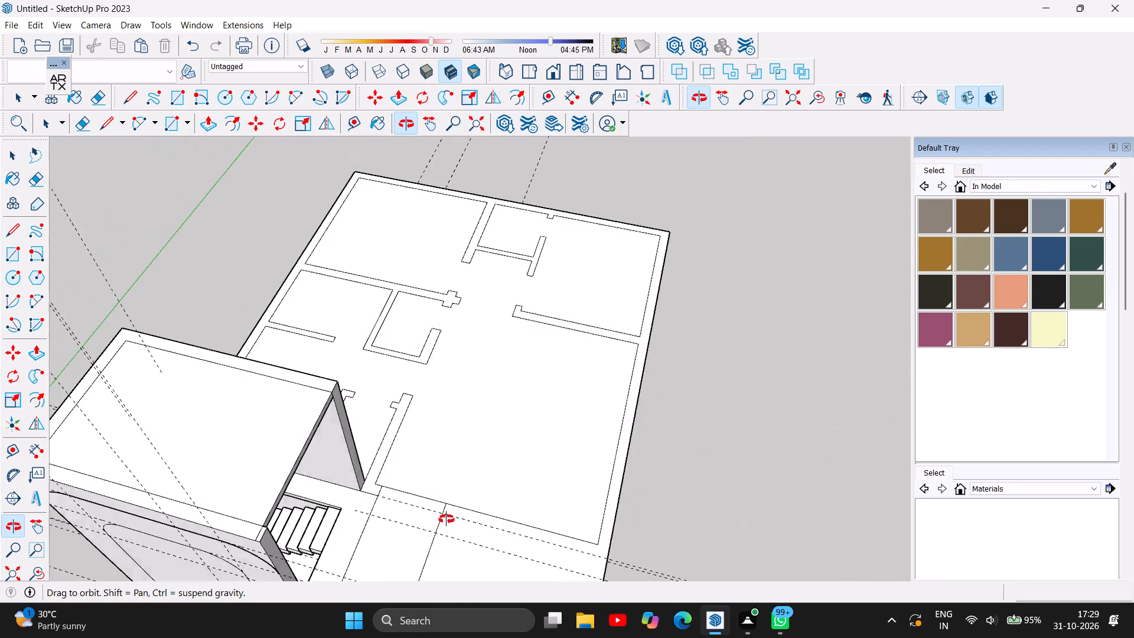
pyautogui.moveTo(447, 519); pyautogui.dragTo(494, 487)
pyautogui.moveTo(536, 454); pyautogui.dragTo(667, 344)
pyautogui.moveTo(732, 427); pyautogui.dragTo(550, 405)
pyautogui.moveTo(542, 395); pyautogui.dragTo(426, 357)
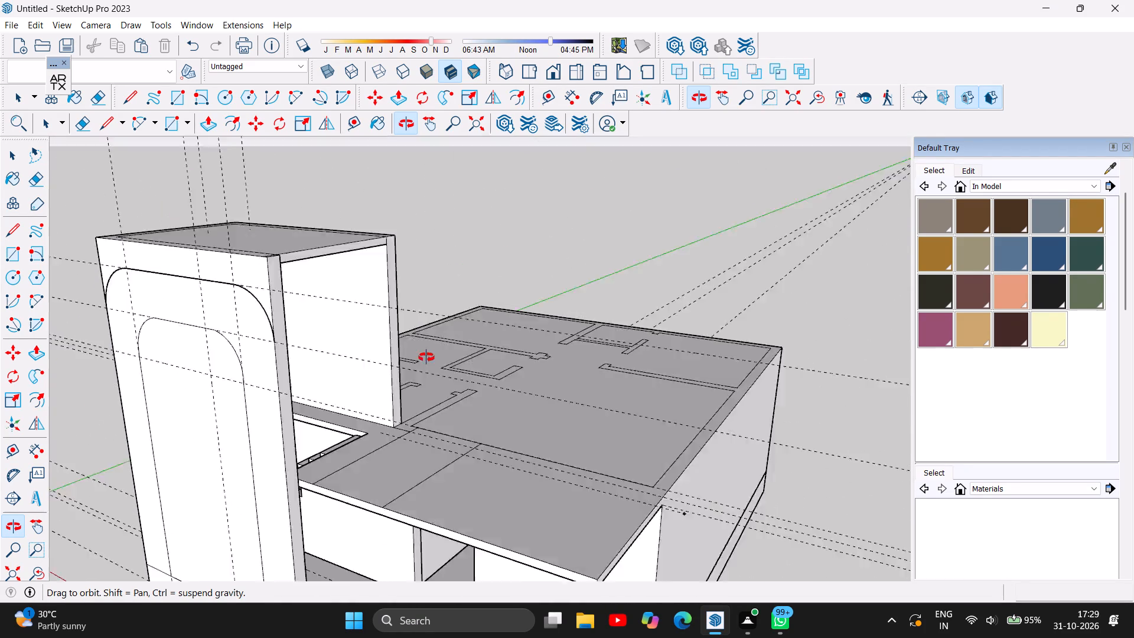
pyautogui.moveTo(426, 357); pyautogui.dragTo(494, 347)
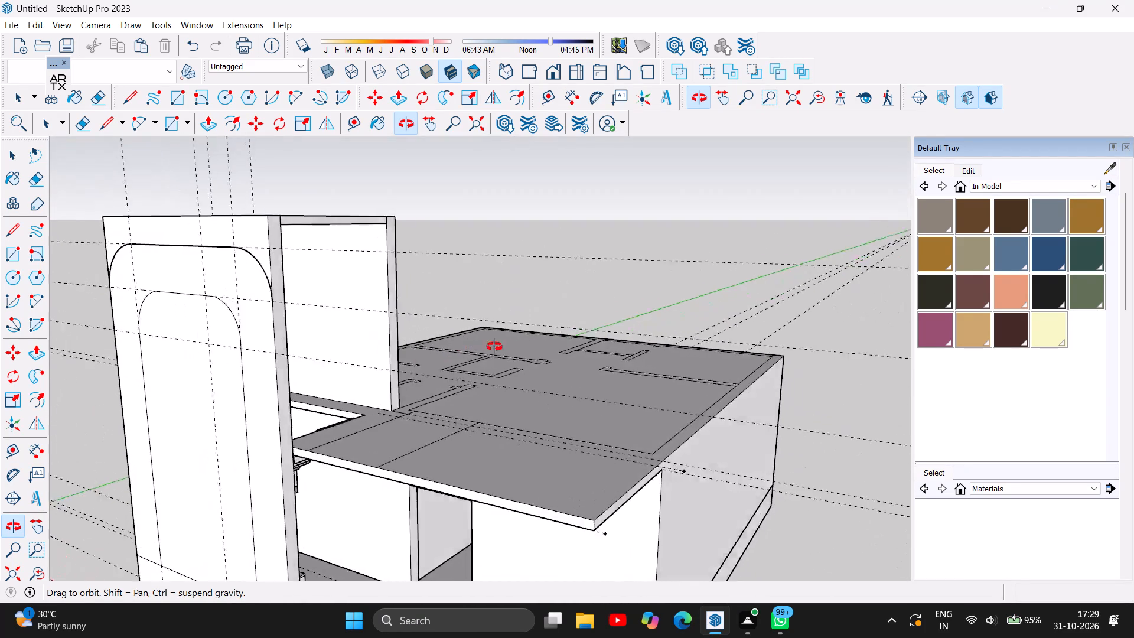
pyautogui.moveTo(494, 347); pyautogui.dragTo(571, 343)
pyautogui.moveTo(471, 416); pyautogui.dragTo(540, 432)
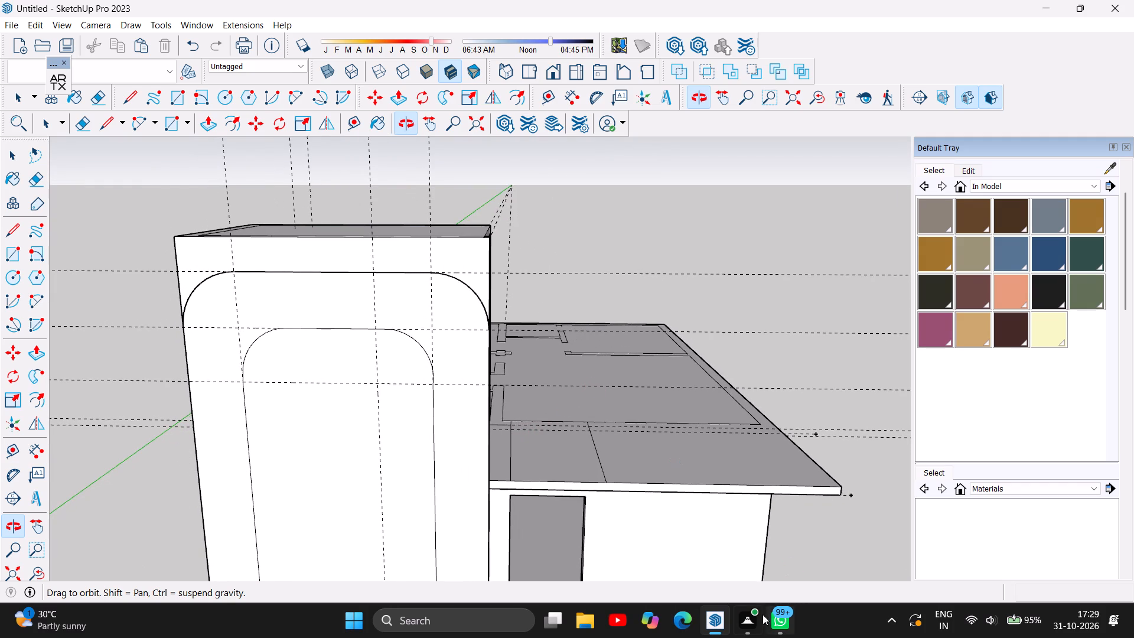
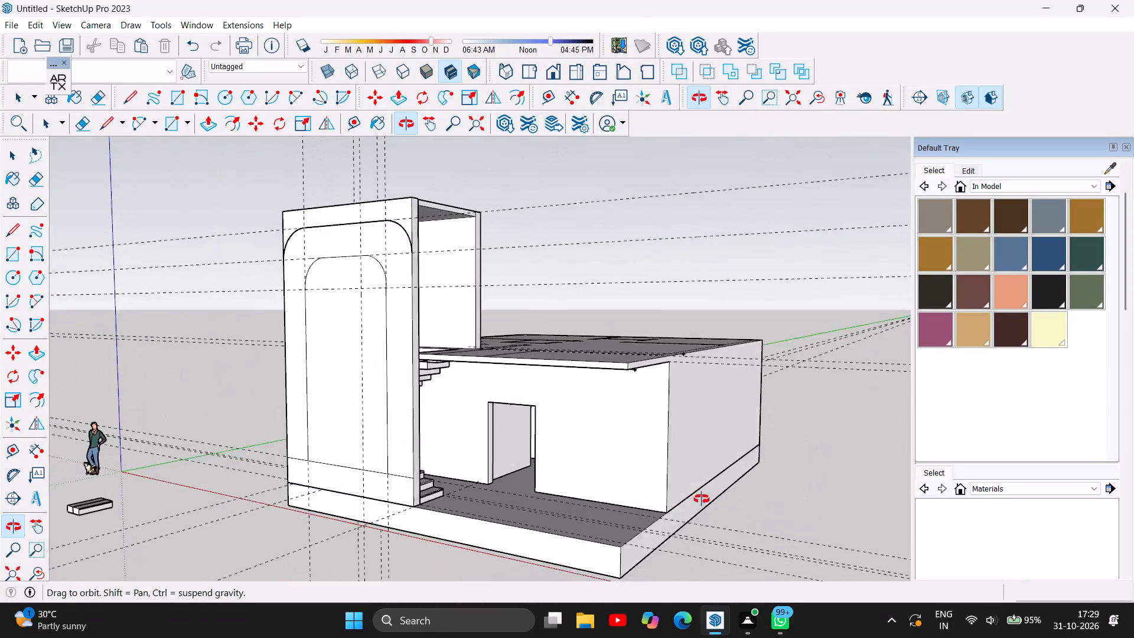
# Draw a 5" vertical line across the roof slab's front edge where it meets the stairwell enclosure's front wall.
pyautogui.click(826, 518)
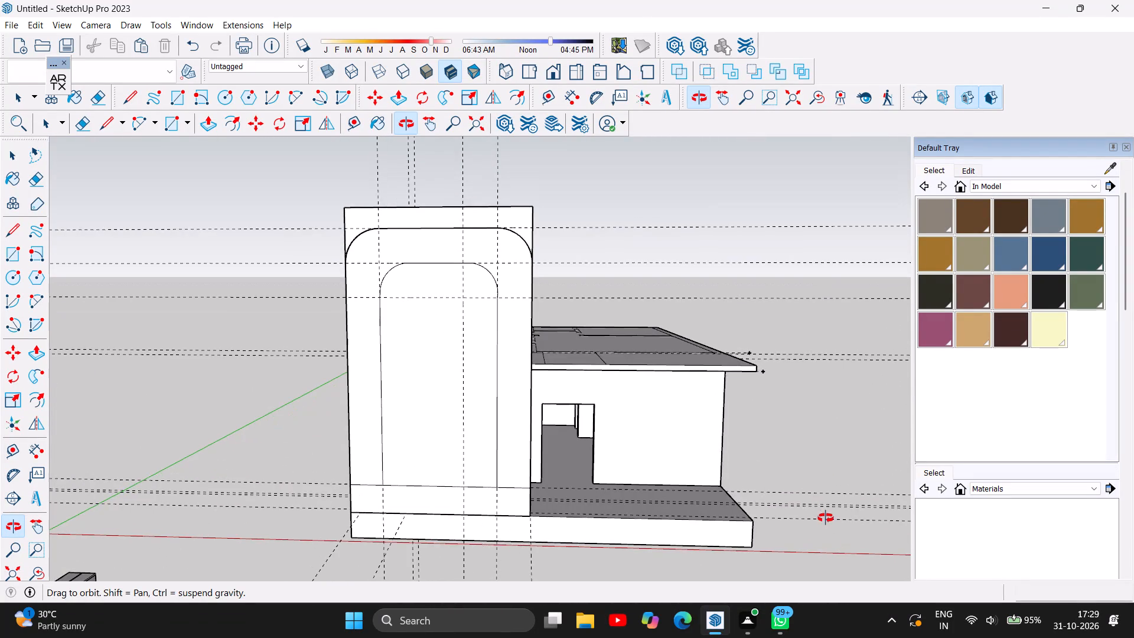
pyautogui.moveTo(614, 360); pyautogui.dragTo(569, 463)
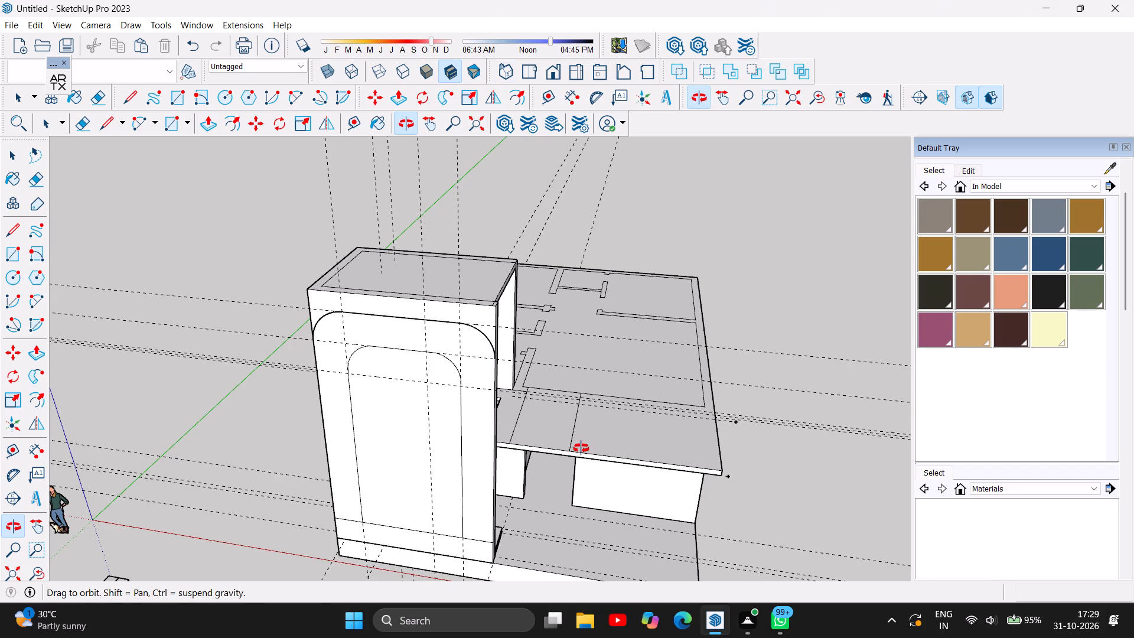
pyautogui.moveTo(580, 449); pyautogui.dragTo(334, 487)
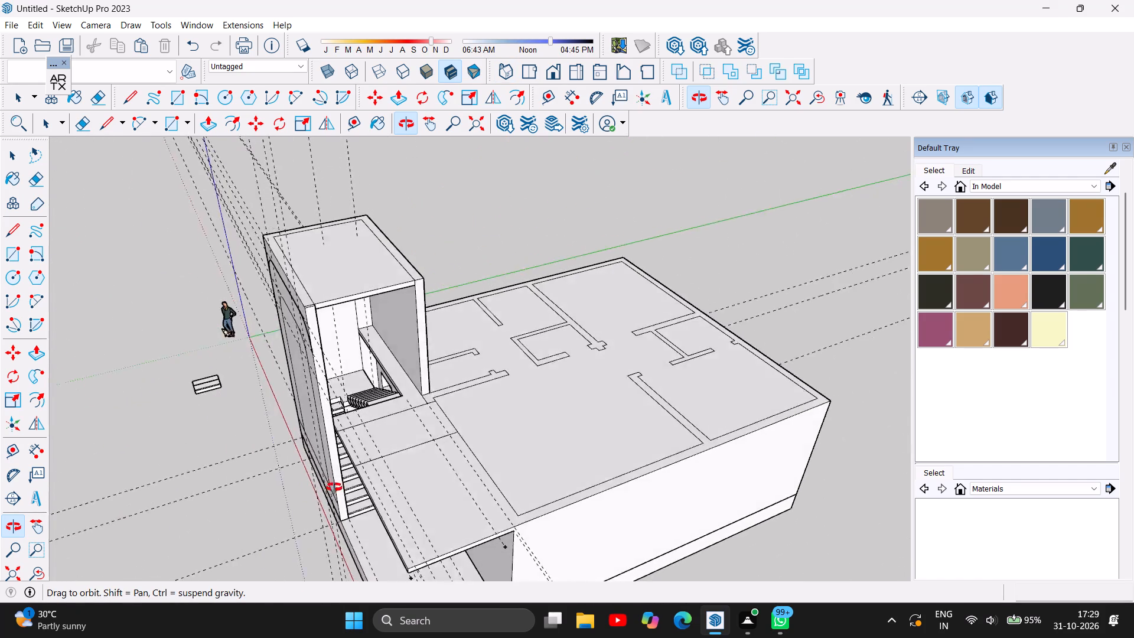
pyautogui.moveTo(334, 487); pyautogui.dragTo(466, 411)
pyautogui.scroll(2, 463, 433)
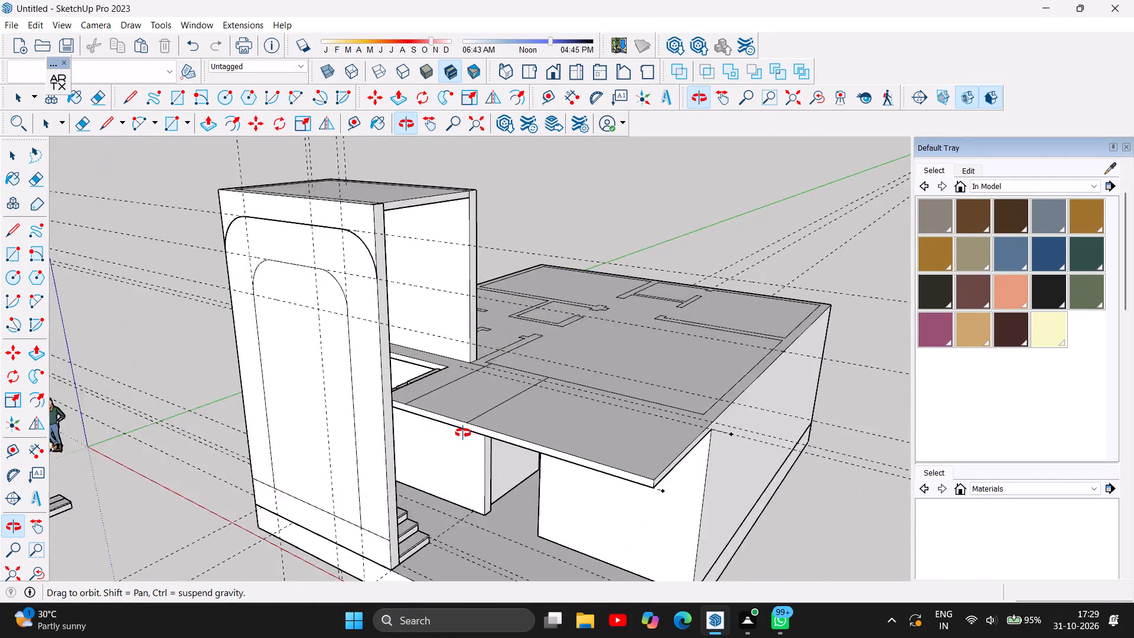
pyautogui.scroll(8, 463, 433)
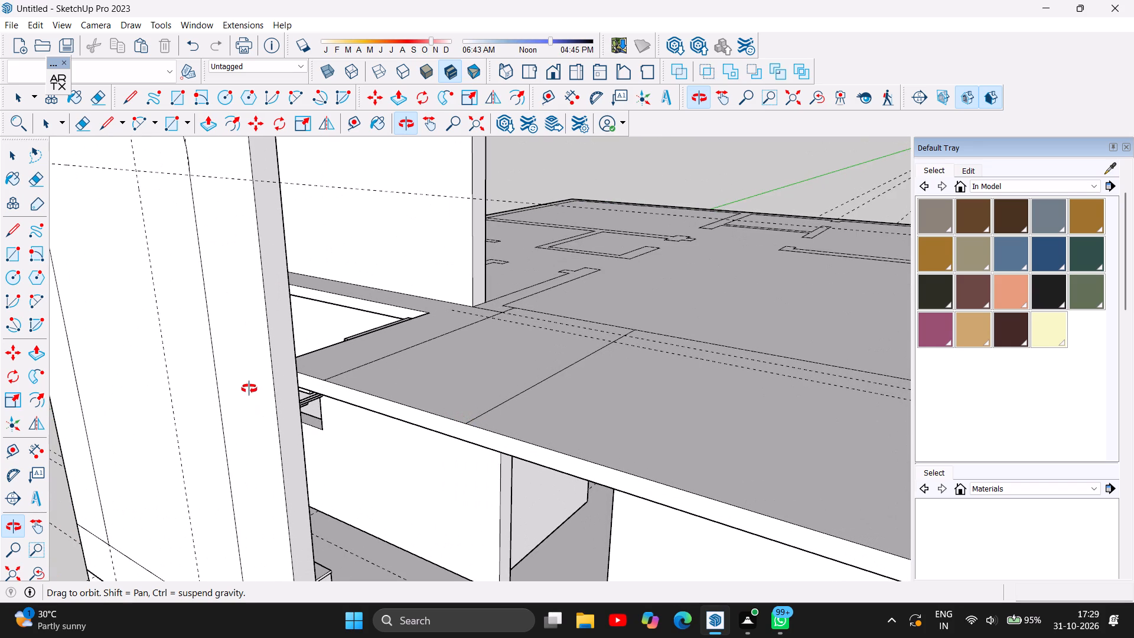
pyautogui.click(120, 99)
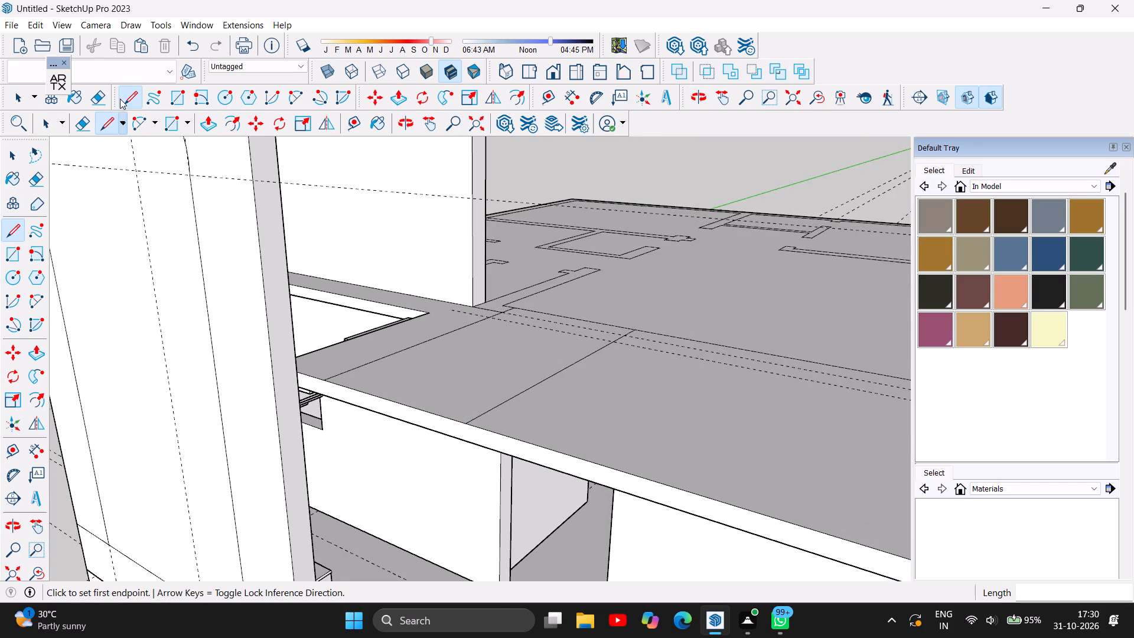
pyautogui.click(298, 372)
pyautogui.click(301, 388)
# Push/Pull the roof slab's front edge outward 8 3/4", plus another 5/16", to meet the enclosure front wall's outer face.
pyautogui.click(200, 123)
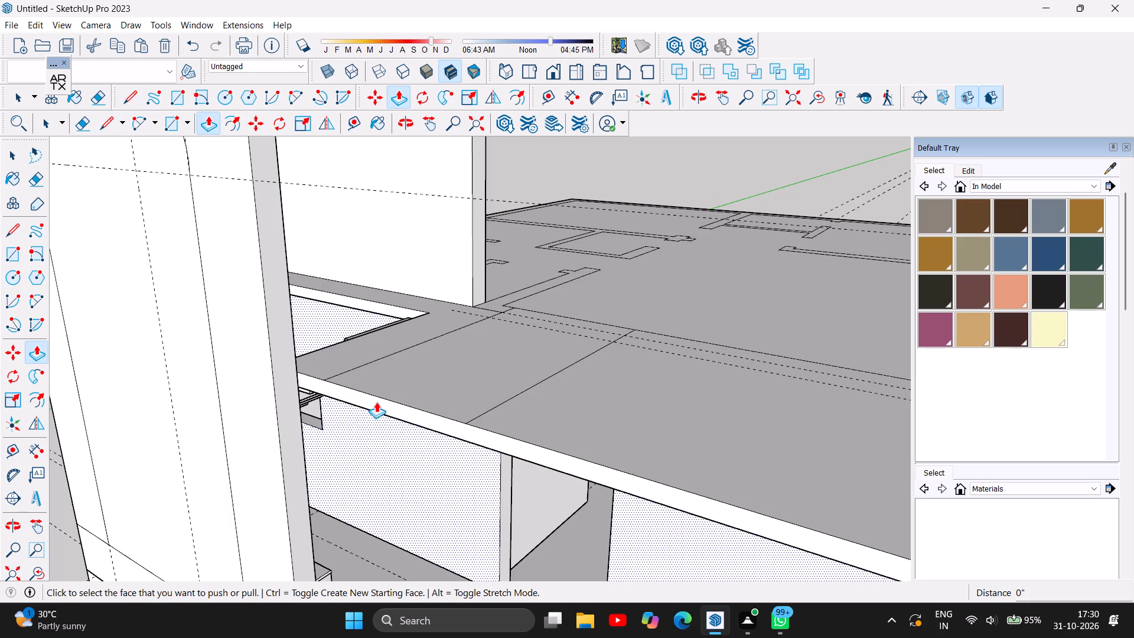
pyautogui.click(376, 401)
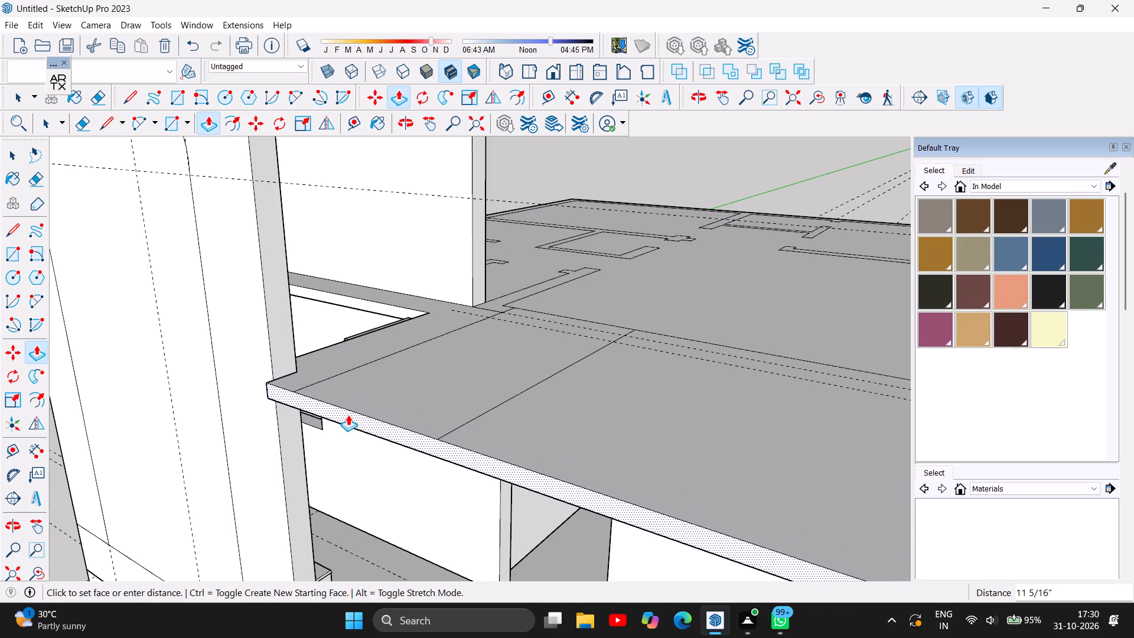
pyautogui.click(354, 409)
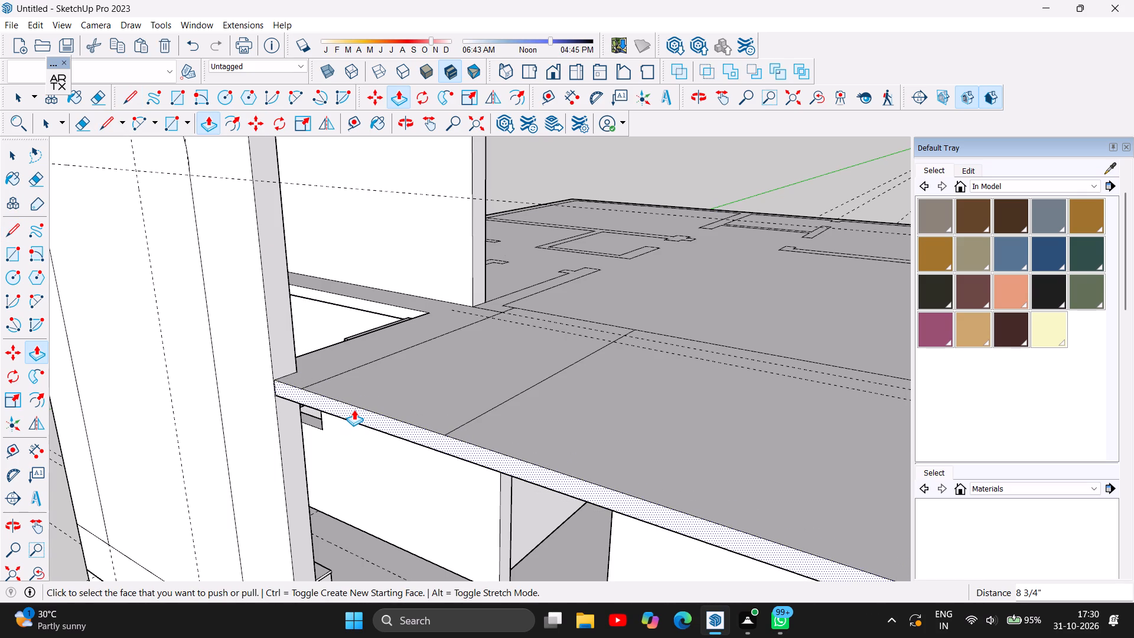
pyautogui.scroll(4, 272, 375)
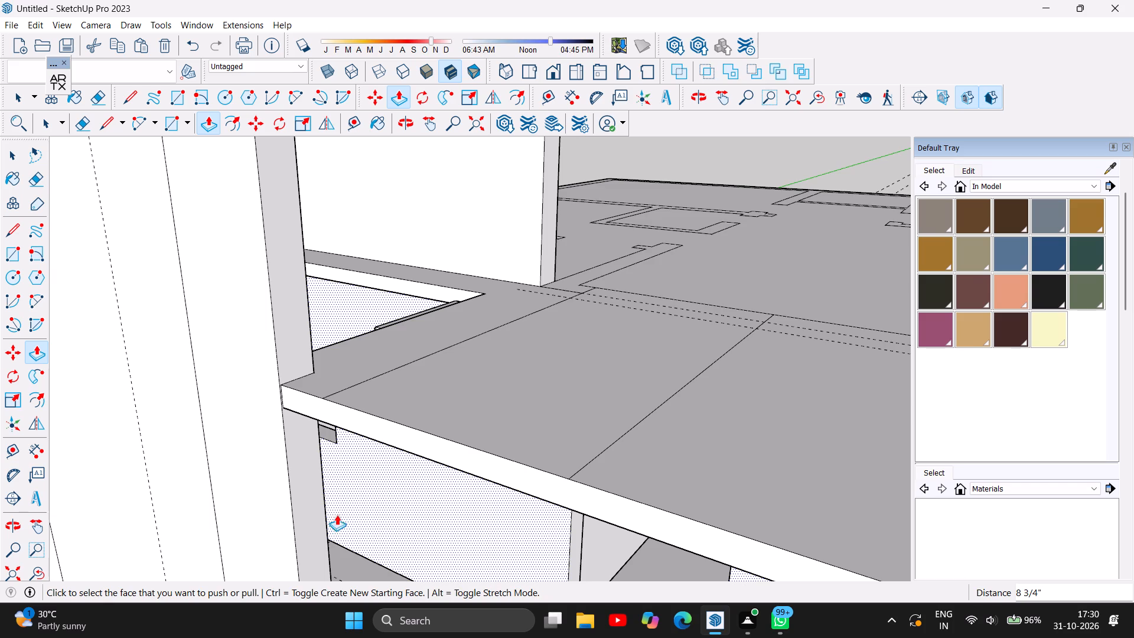
pyautogui.scroll(6, 296, 407)
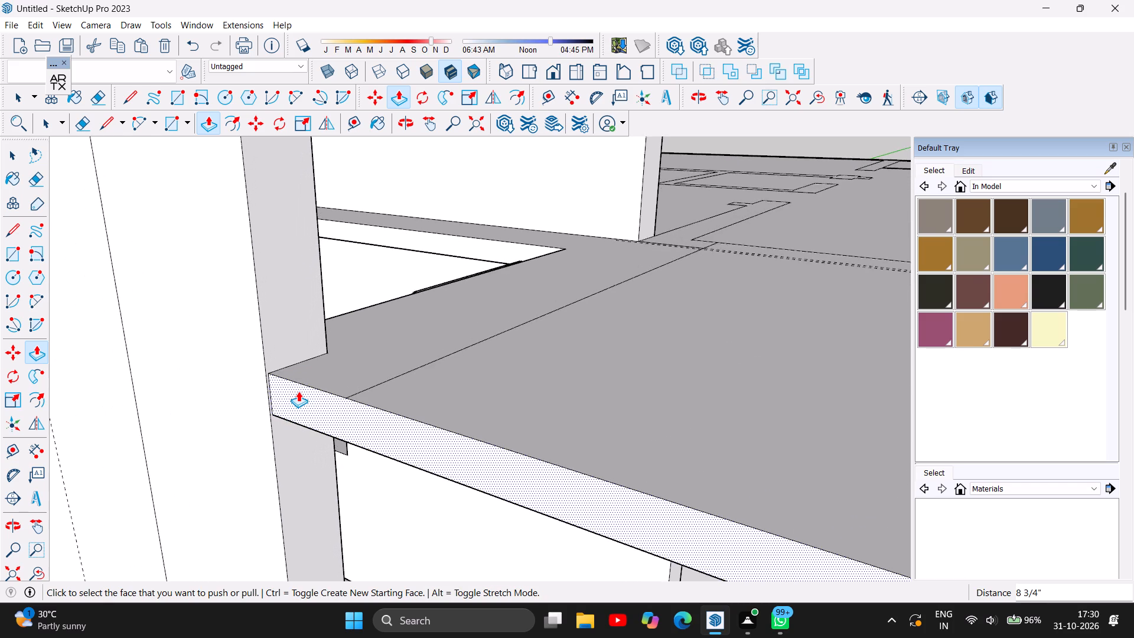
pyautogui.scroll(9, 298, 390)
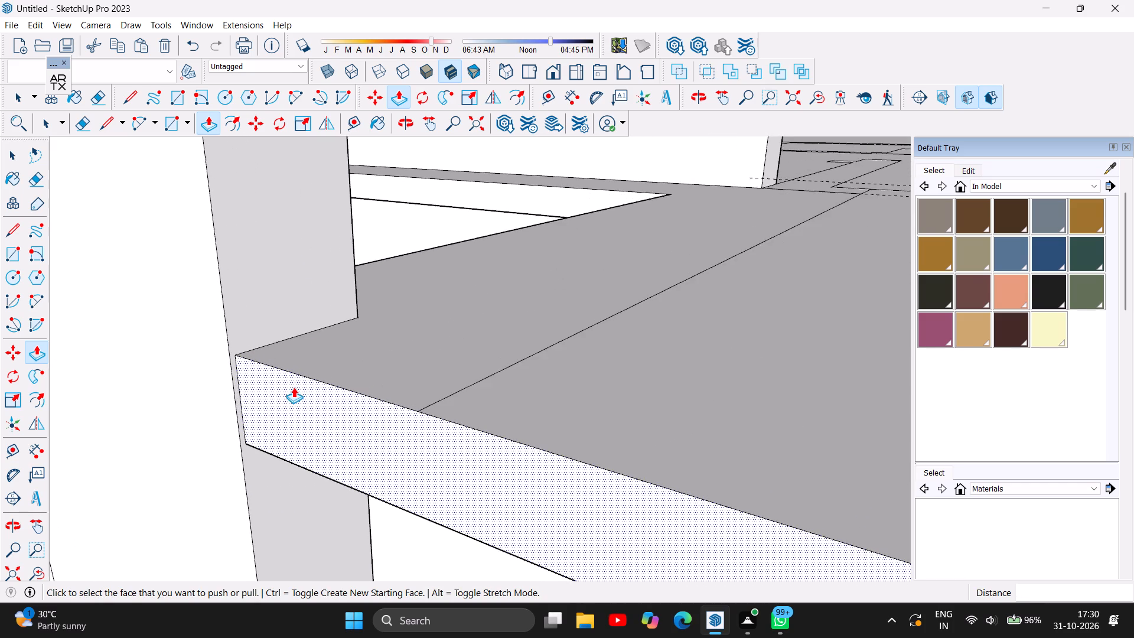
pyautogui.scroll(5, 293, 388)
pyautogui.click(264, 396)
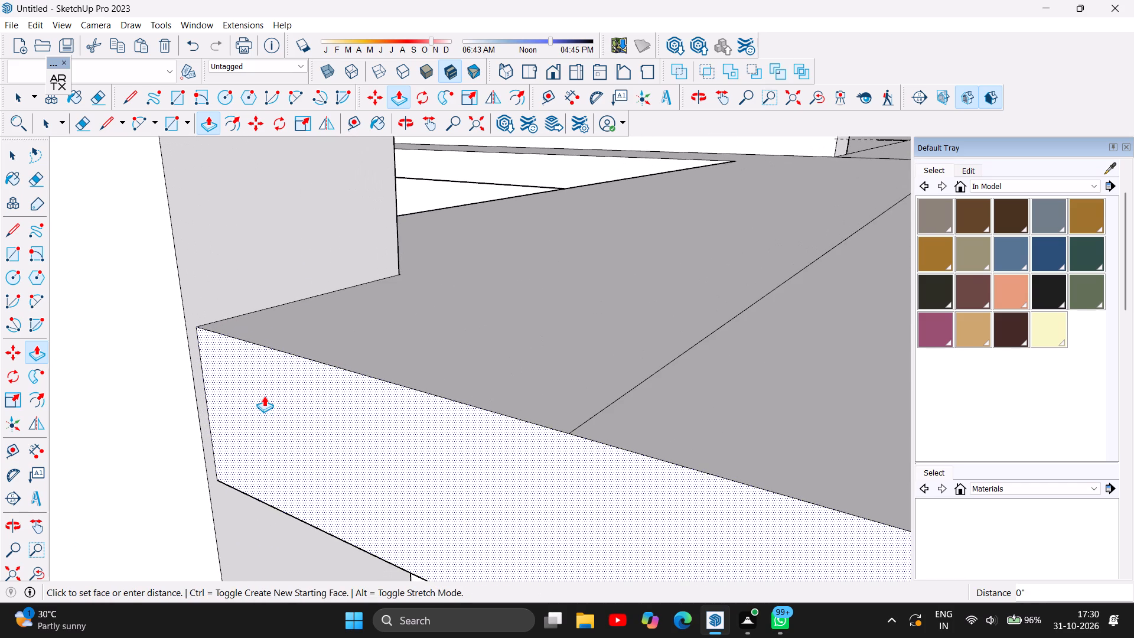
pyautogui.click(255, 403)
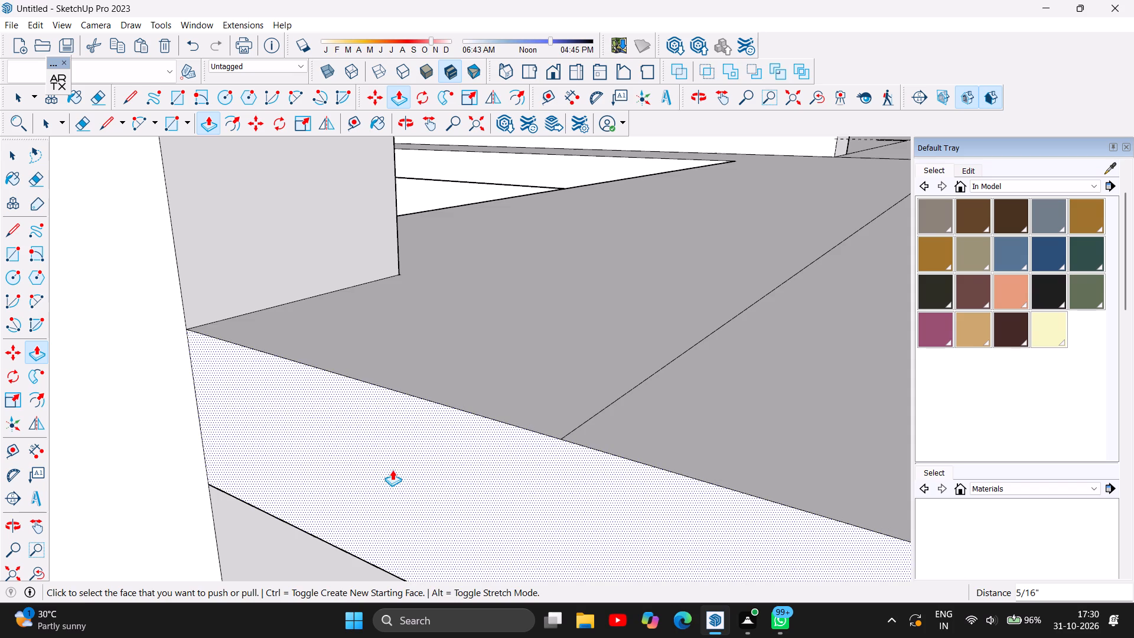
# Delete the two stray lines crossing the top of the front roof slab beside the stairwell opening.
pyautogui.scroll(-7, 472, 276)
pyautogui.scroll(-4, 504, 414)
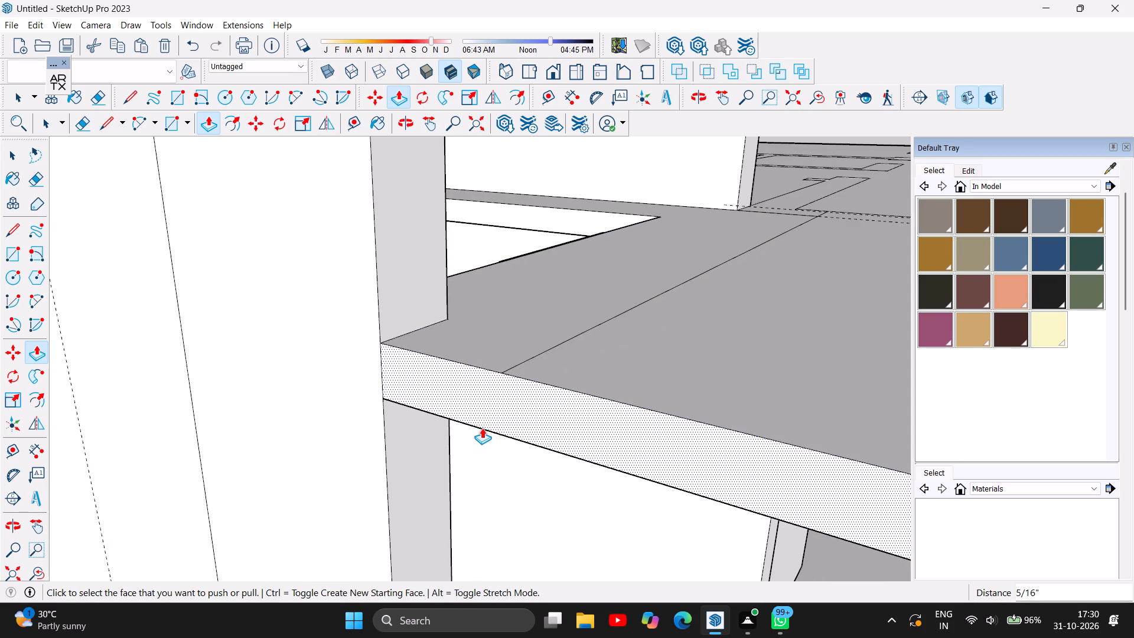
pyautogui.scroll(1, 300, 519)
pyautogui.scroll(-2, 302, 517)
pyautogui.scroll(-3, 423, 369)
pyautogui.scroll(-11, 579, 318)
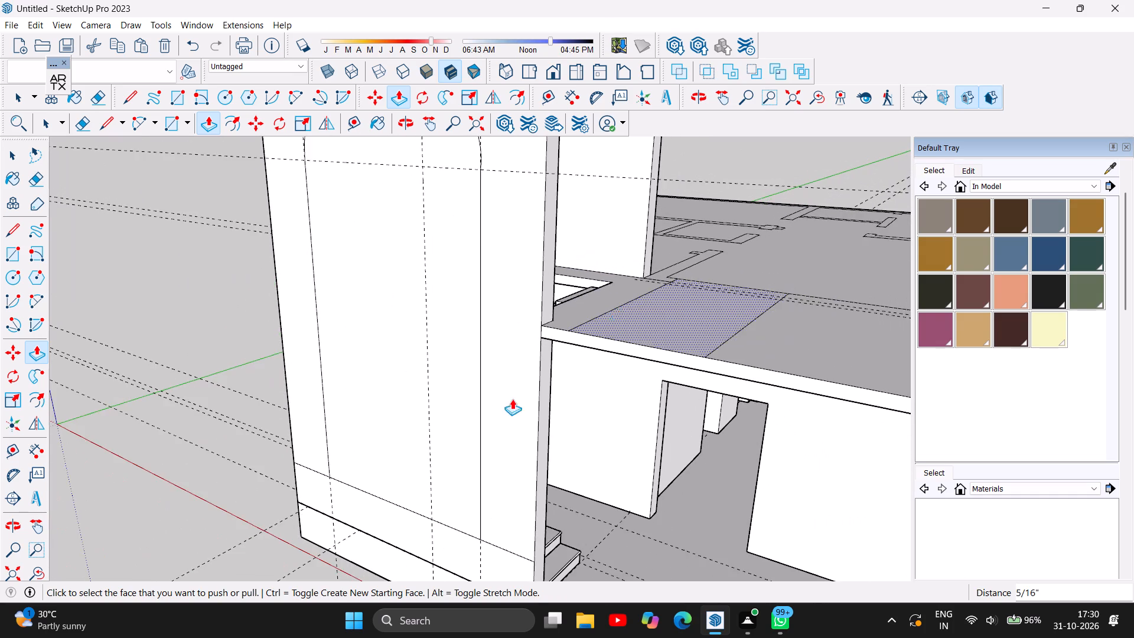
pyautogui.scroll(-6, 433, 427)
pyautogui.click(14, 165)
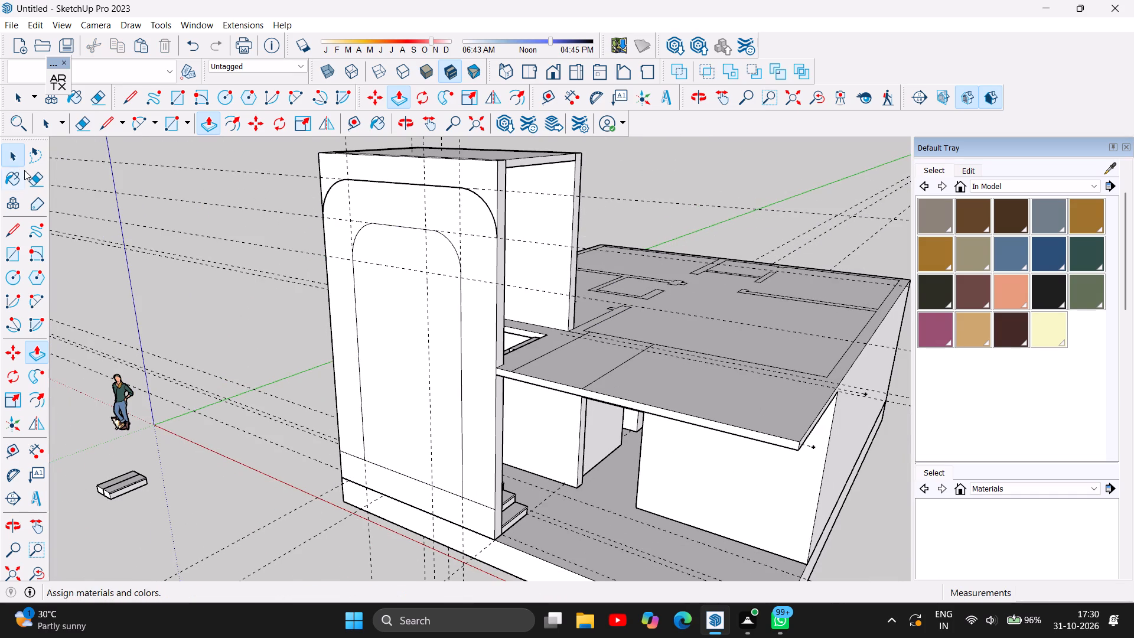
pyautogui.click(216, 233)
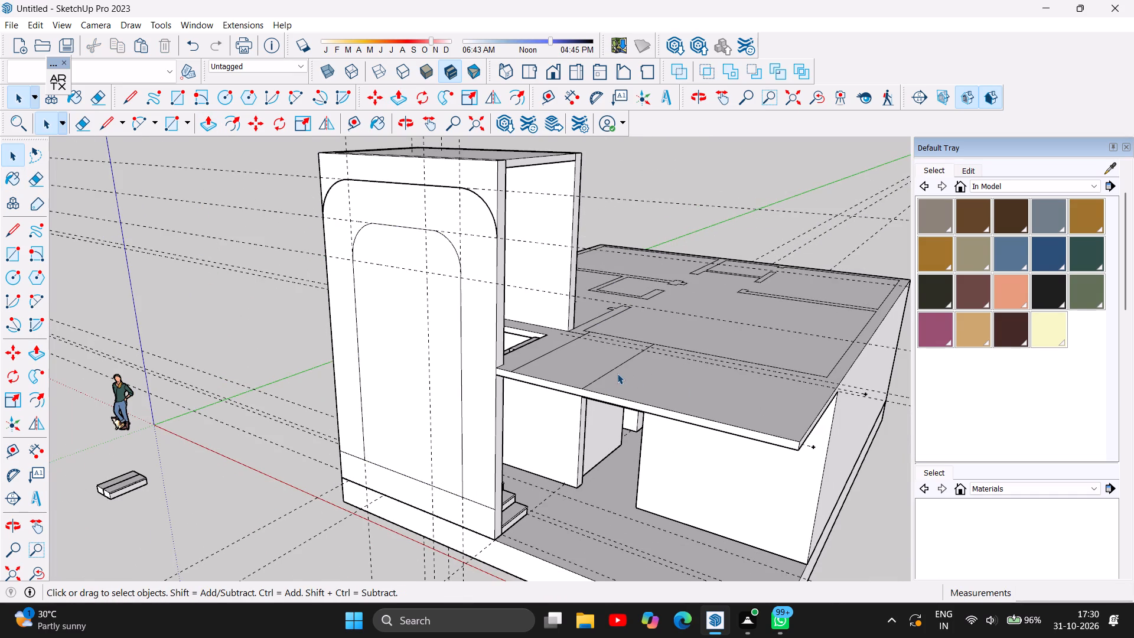
pyautogui.click(614, 372)
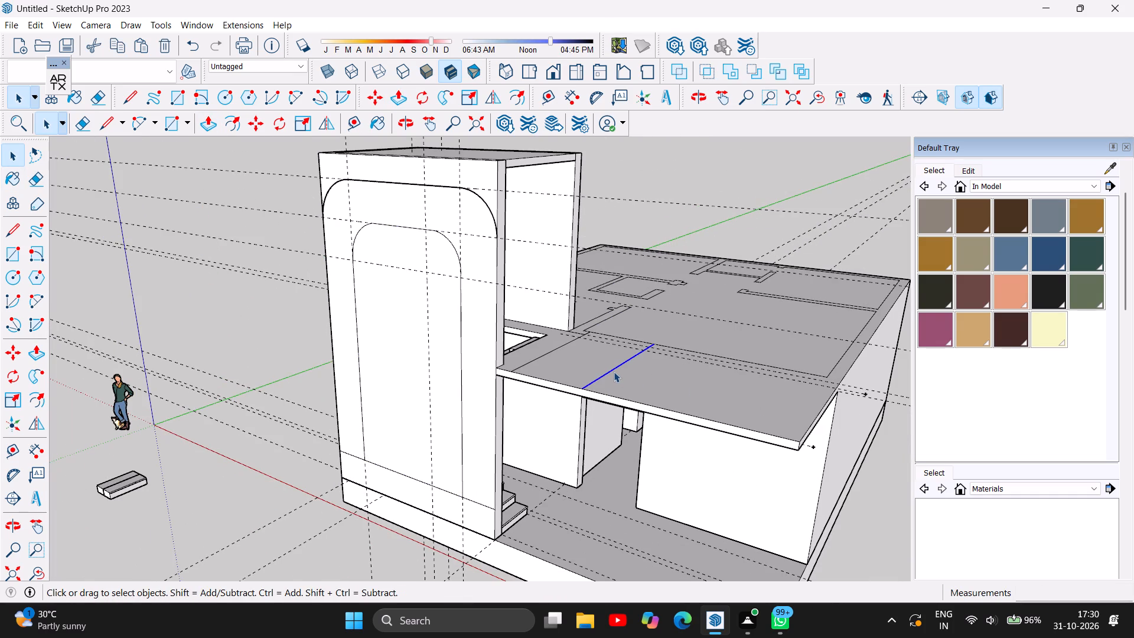
pyautogui.press('Delete')
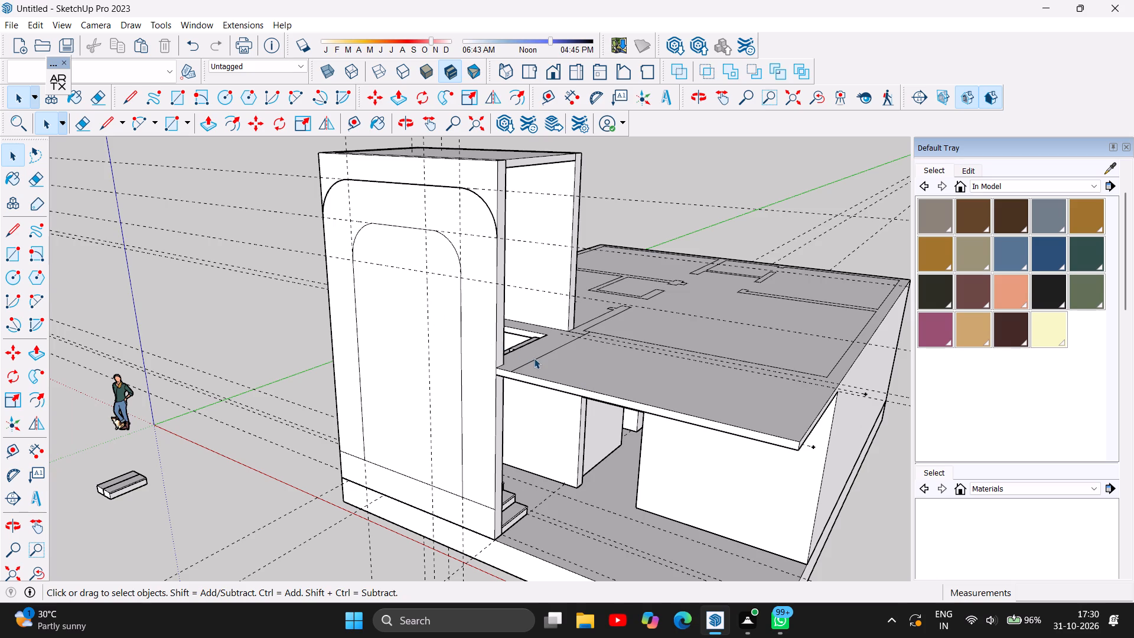
pyautogui.click(534, 360)
pyautogui.press('Delete')
# Examine the extended front roof slab and the arched stairwell enclosure from the front, the side and above.
pyautogui.click(410, 119)
pyautogui.moveTo(448, 526); pyautogui.dragTo(590, 476)
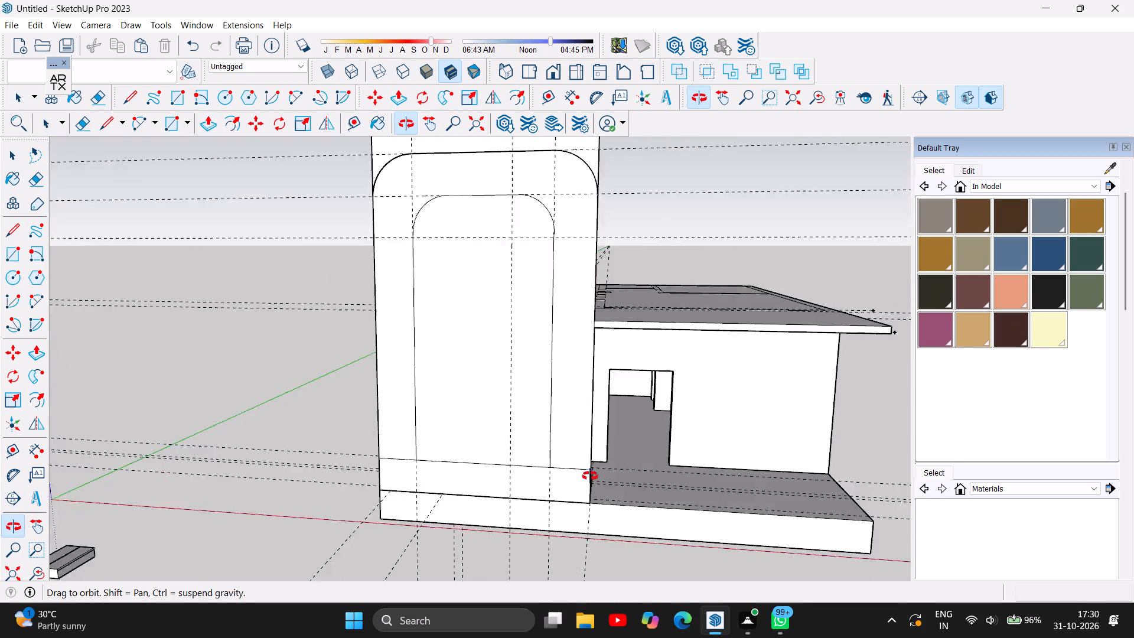
pyautogui.moveTo(590, 476); pyautogui.dragTo(420, 477)
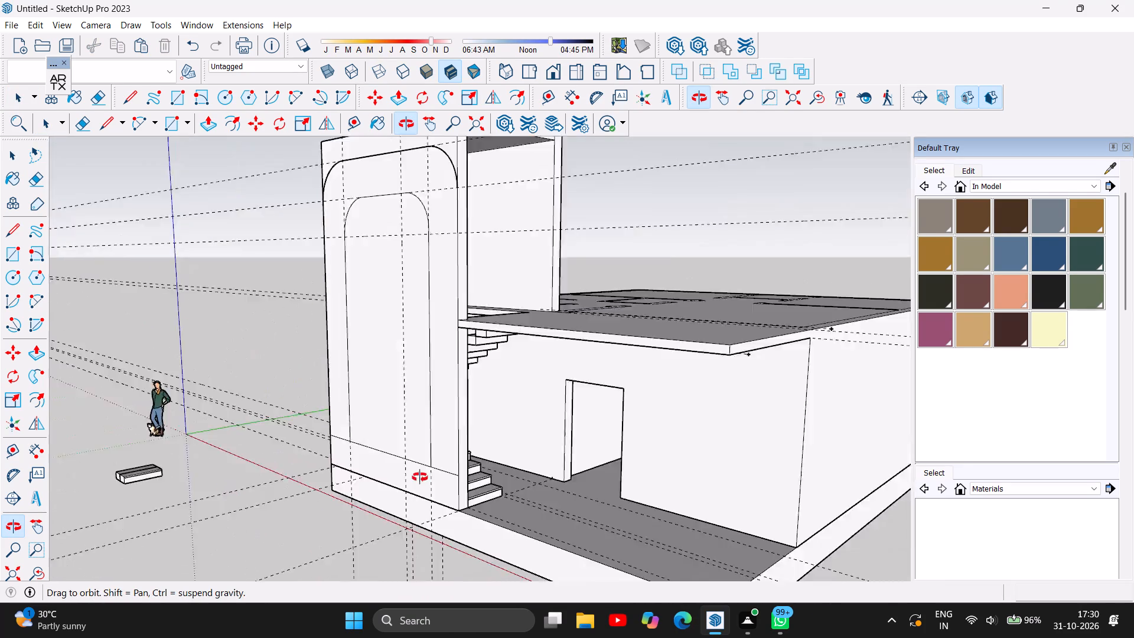
pyautogui.moveTo(420, 477); pyautogui.dragTo(666, 539)
pyautogui.scroll(-4, 260, 429)
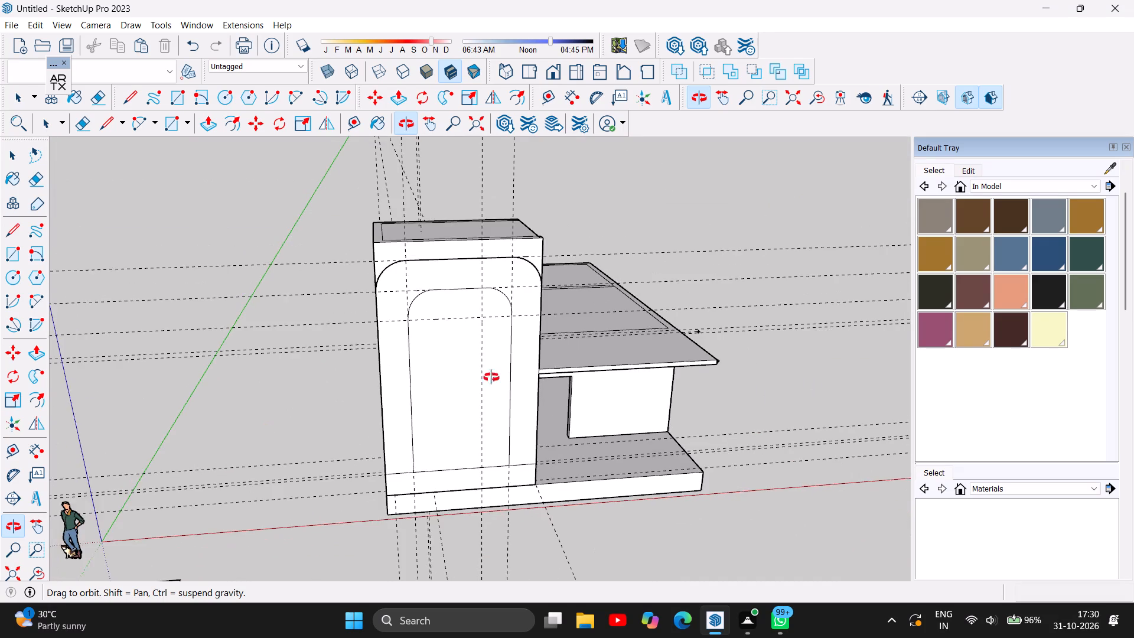
pyautogui.moveTo(641, 375); pyautogui.dragTo(517, 553)
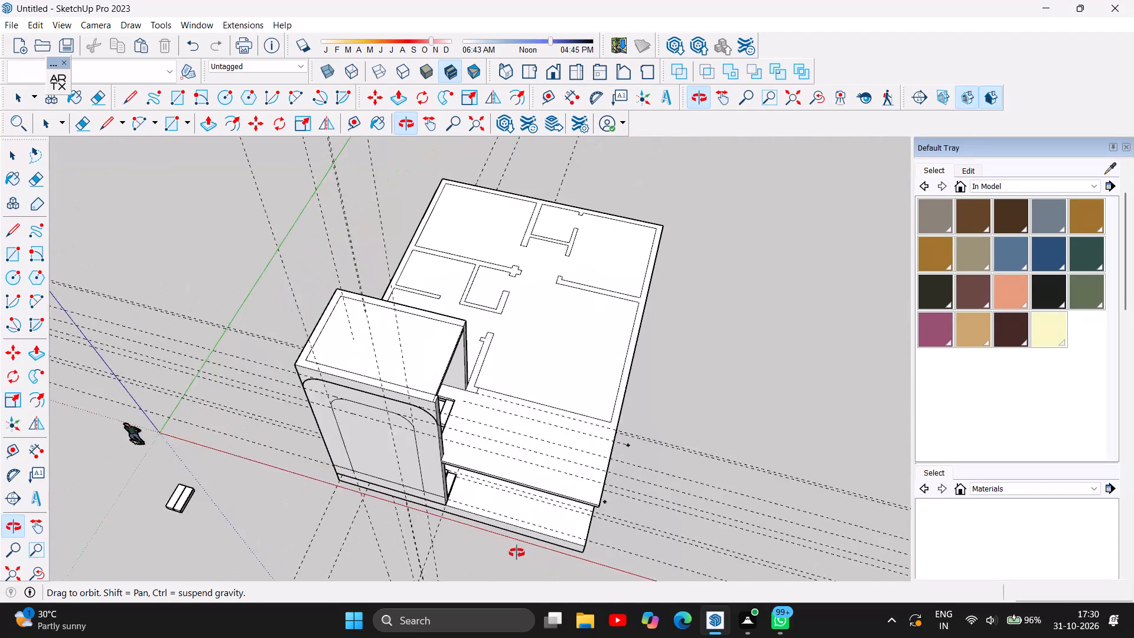
pyautogui.moveTo(517, 553); pyautogui.dragTo(660, 513)
pyautogui.click(660, 510)
pyautogui.moveTo(640, 449); pyautogui.dragTo(637, 442)
pyautogui.doubleClick(633, 434)
pyautogui.click(618, 416)
pyautogui.moveTo(612, 409); pyautogui.dragTo(557, 375)
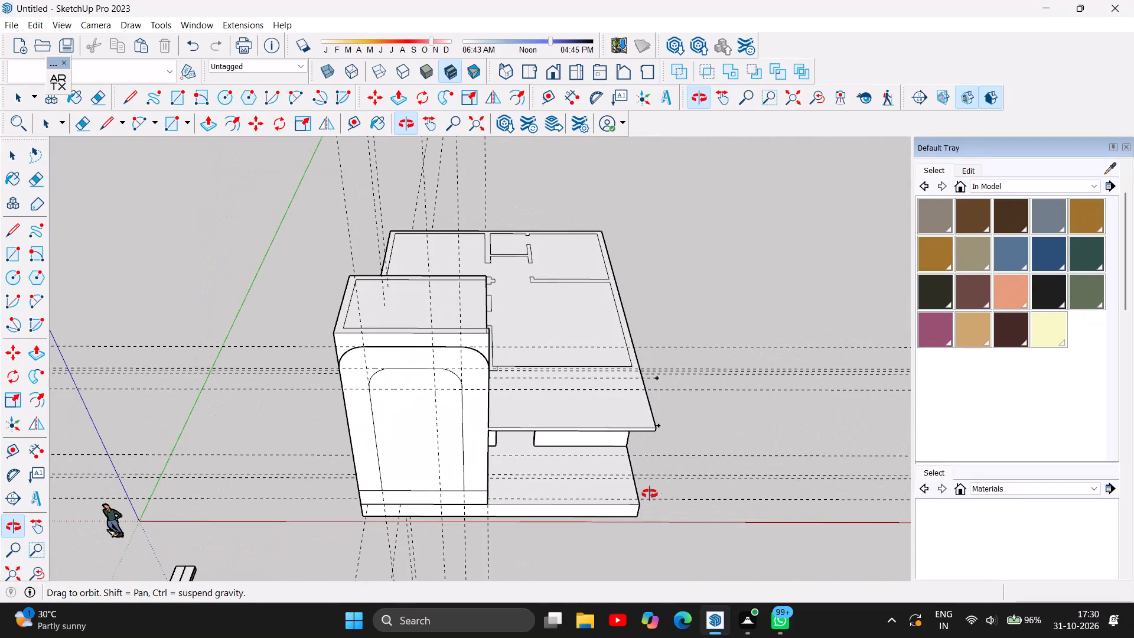
# Place a guide line 9" inward from the outer side edge of the front roof slab.
pyautogui.scroll(2, 621, 448)
pyautogui.scroll(4, 651, 386)
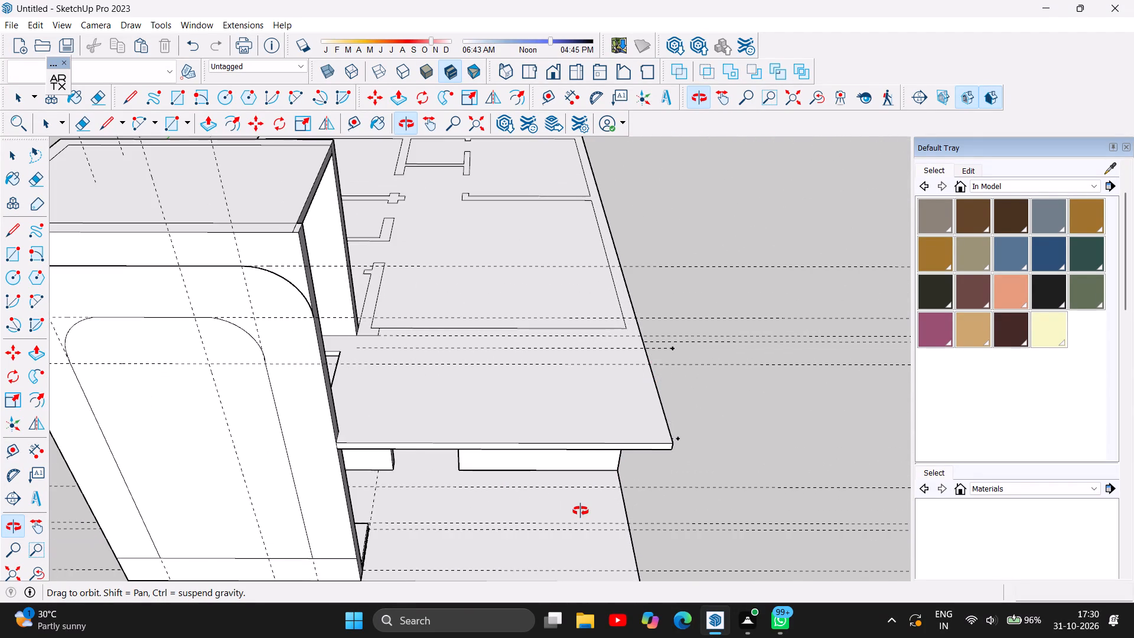
pyautogui.moveTo(583, 507); pyautogui.dragTo(550, 434)
pyautogui.moveTo(543, 431); pyautogui.dragTo(523, 475)
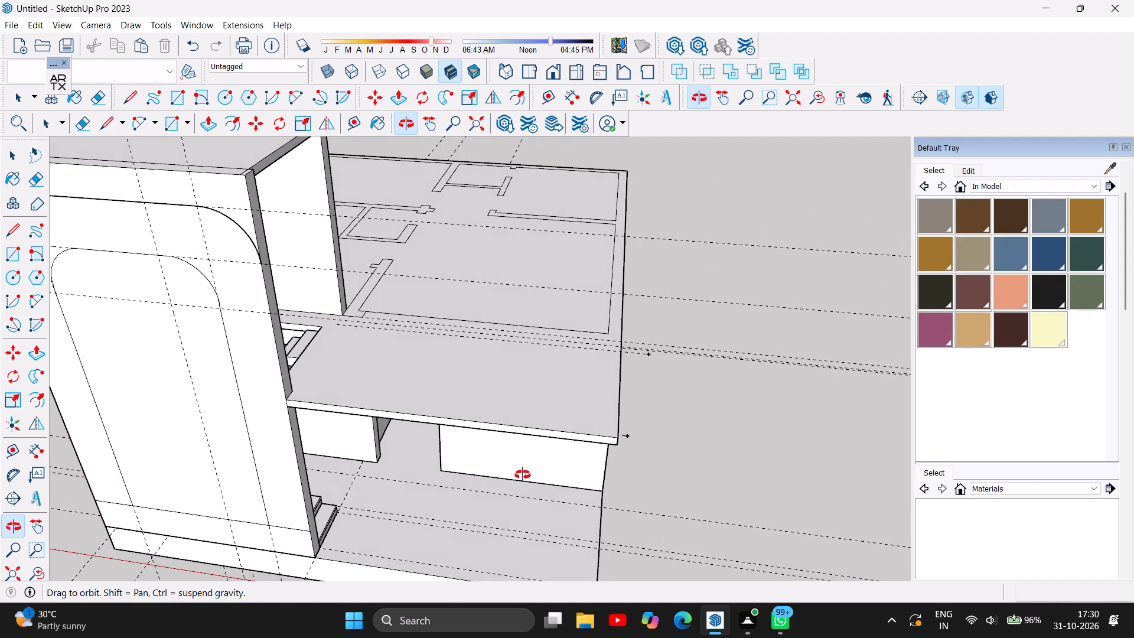
pyautogui.press('t')
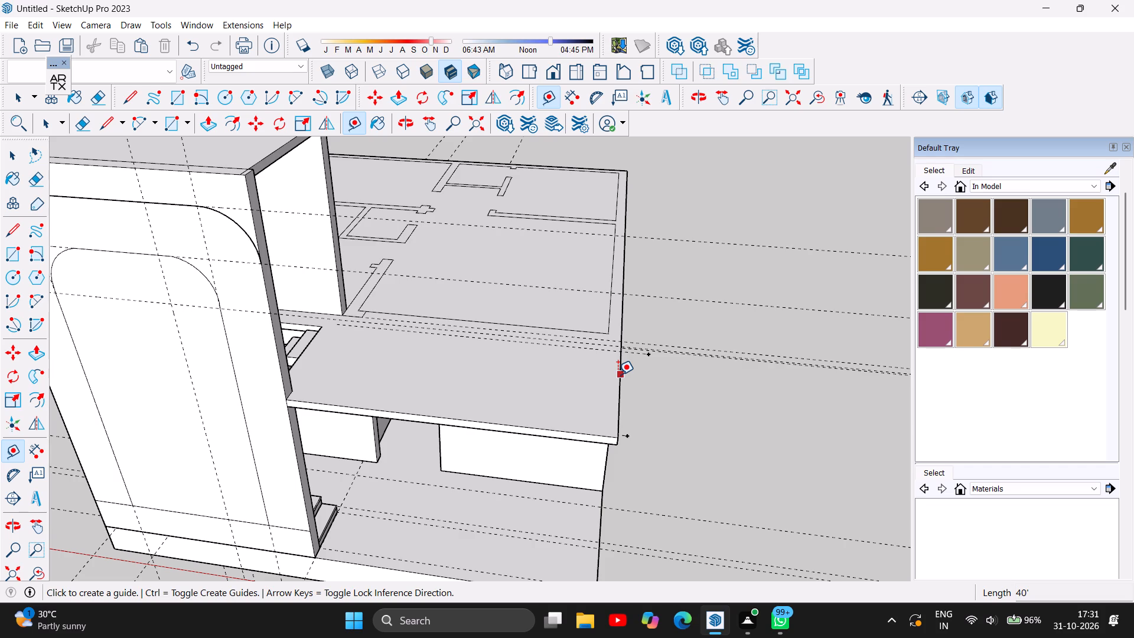
pyautogui.click(618, 375)
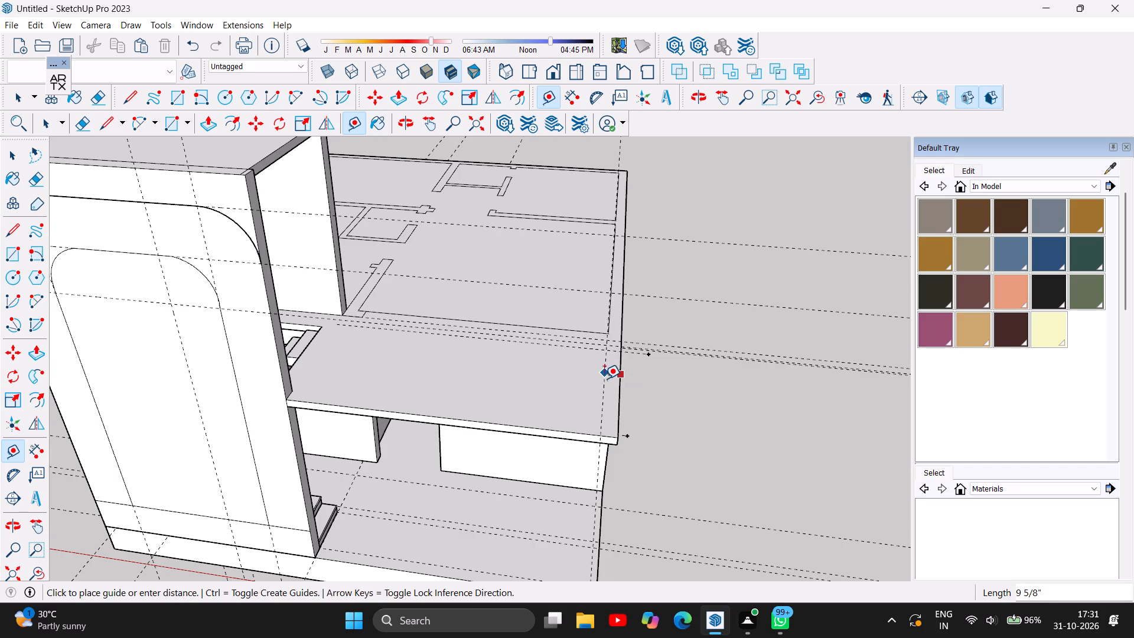
pyautogui.press('9')
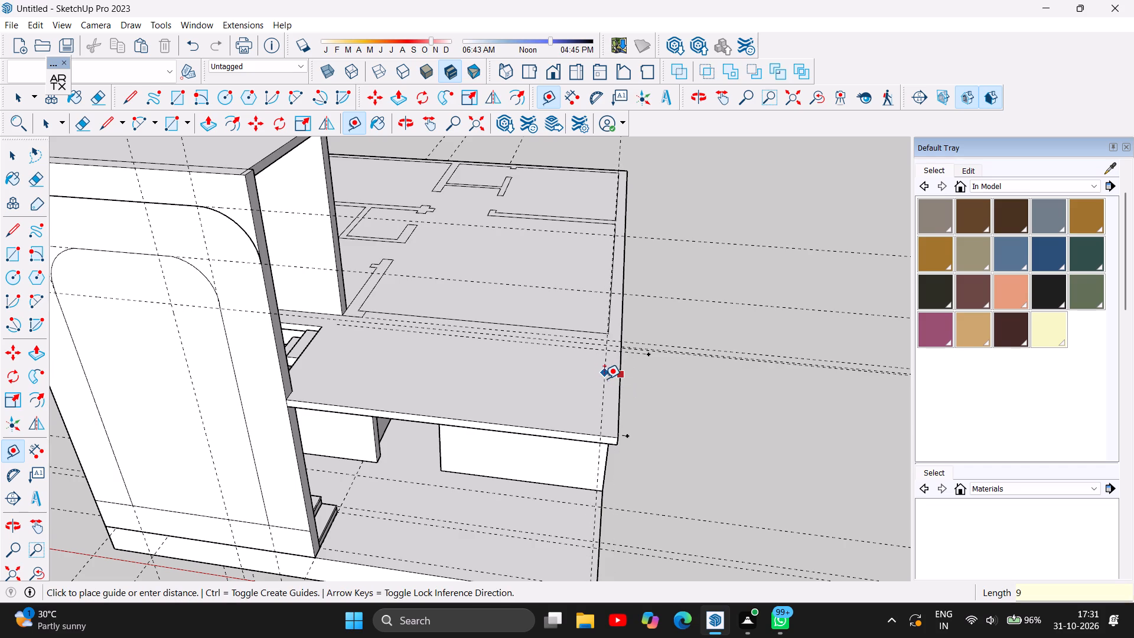
pyautogui.press('Return')
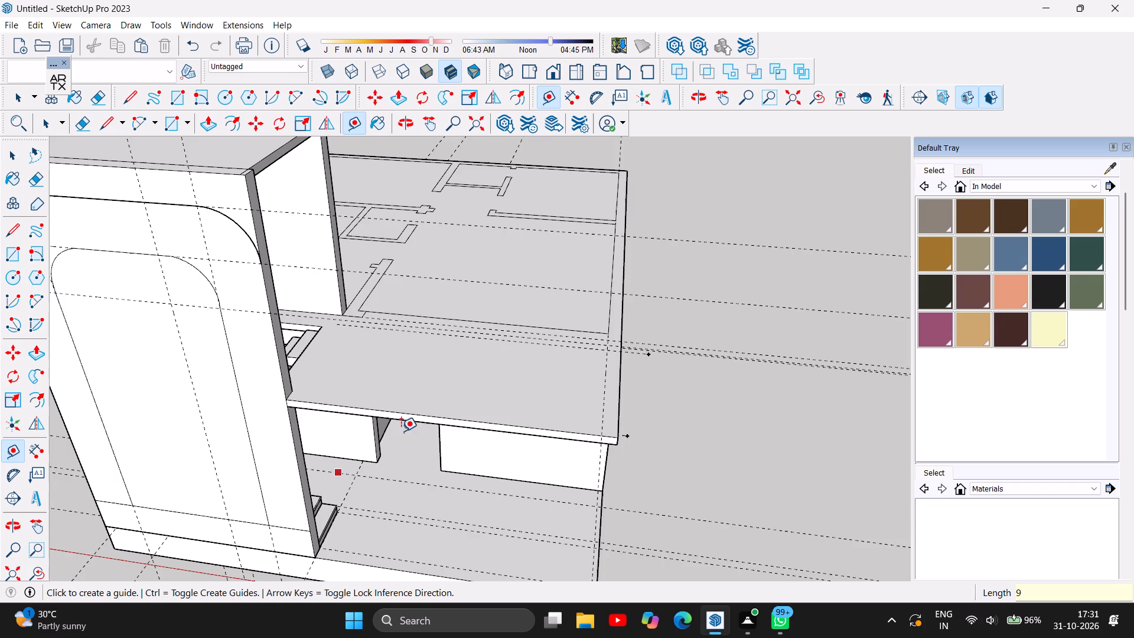
# Place a guide line 9" inward from the front edge of the front roof slab.
pyautogui.scroll(3, 603, 343)
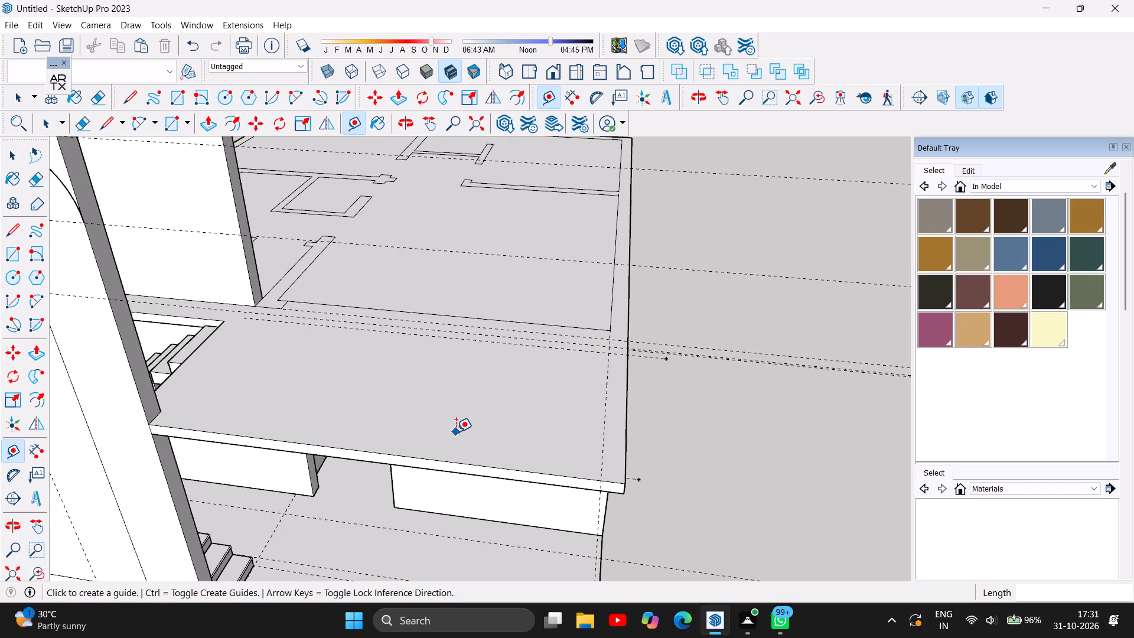
pyautogui.click(455, 461)
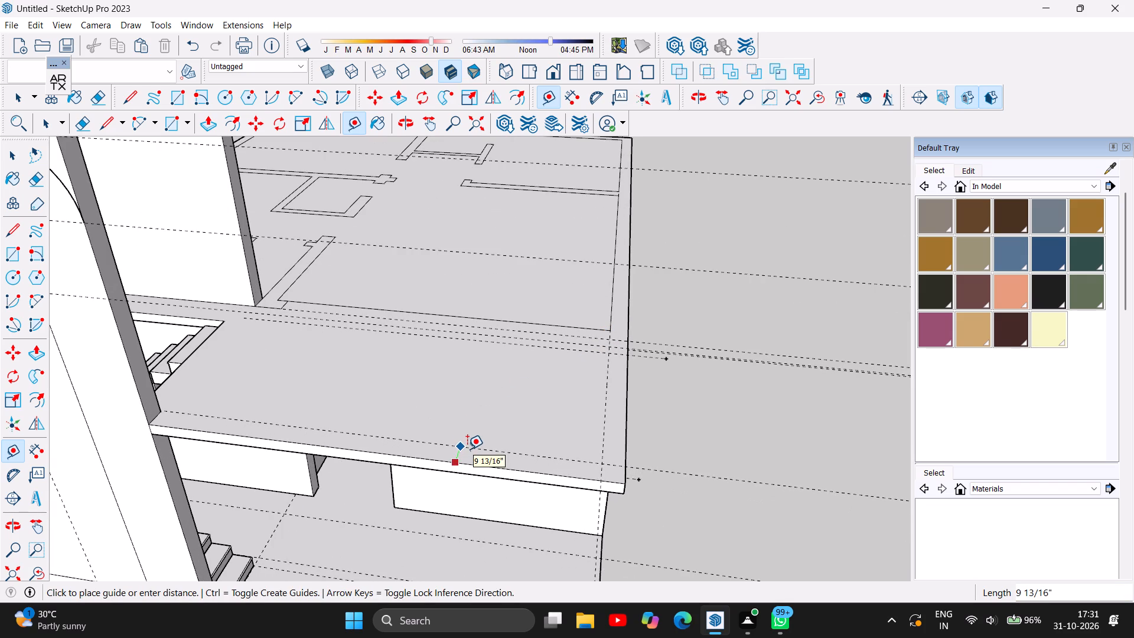
pyautogui.press('9')
pyautogui.press('Return')
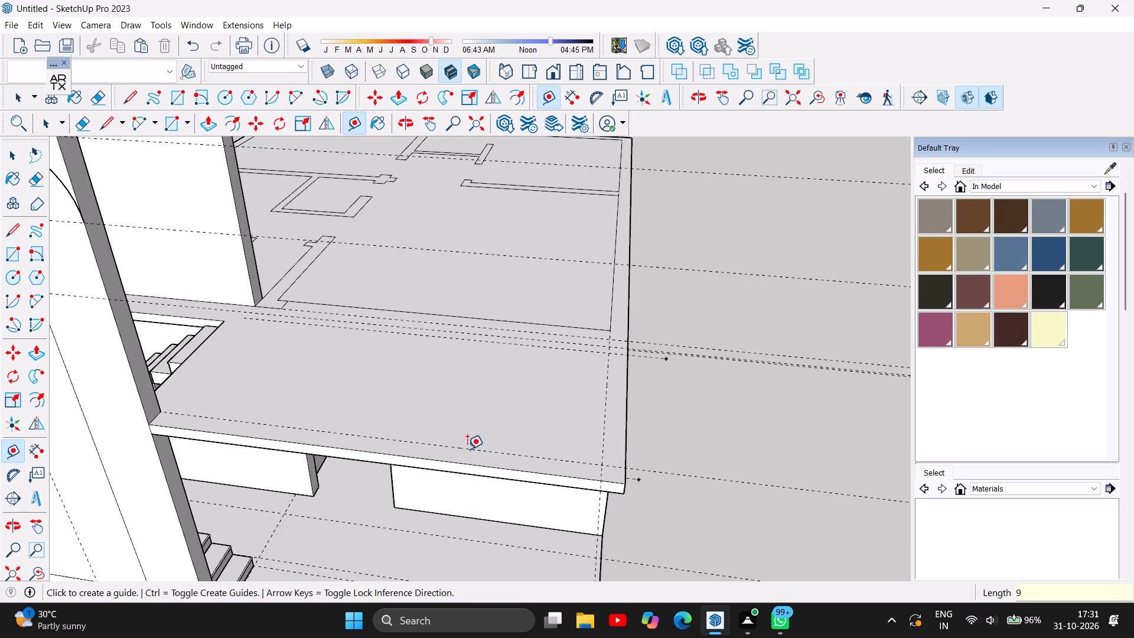
pyautogui.click(481, 320)
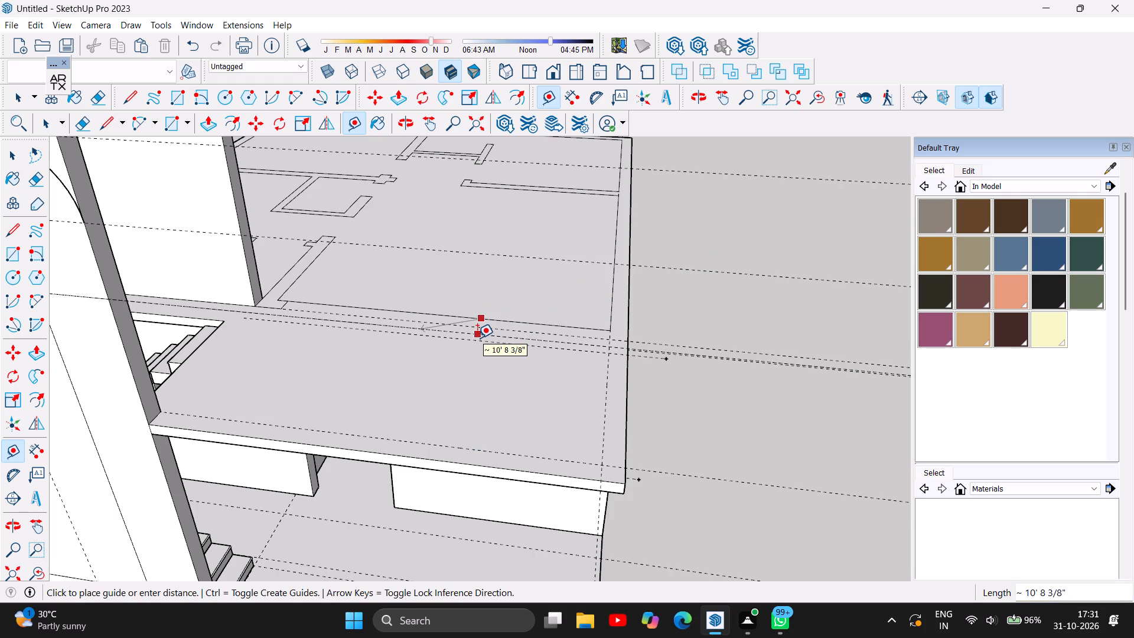
pyautogui.press('Escape')
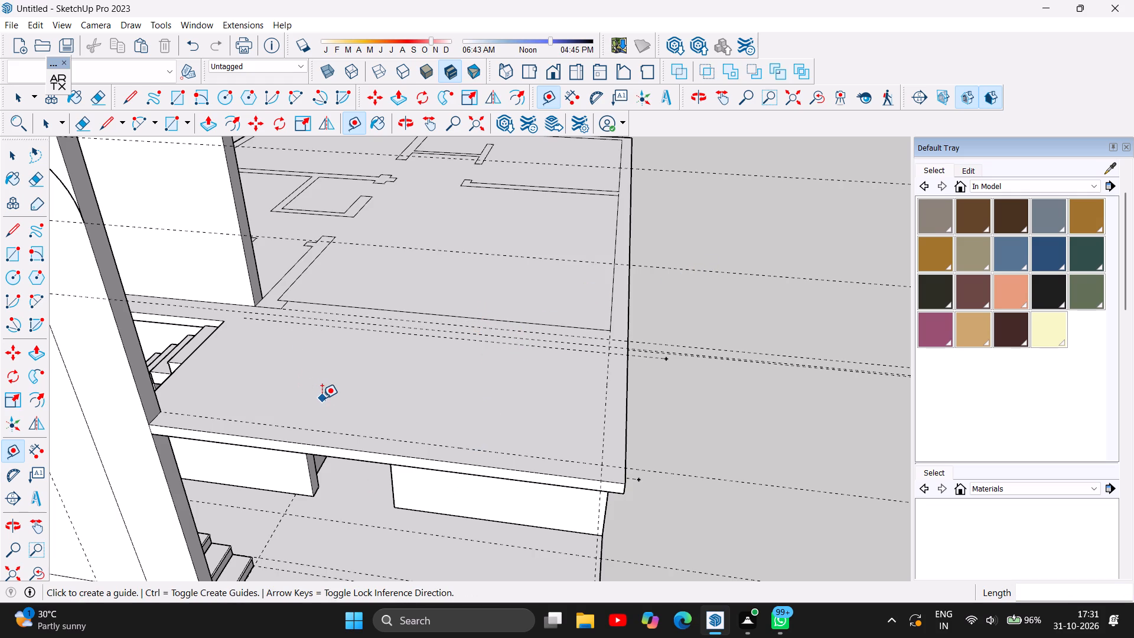
# Draw lines along the guides on the slab top to outline a 9" strip along its side and front edges, closing its rear end.
pyautogui.scroll(-5, 321, 399)
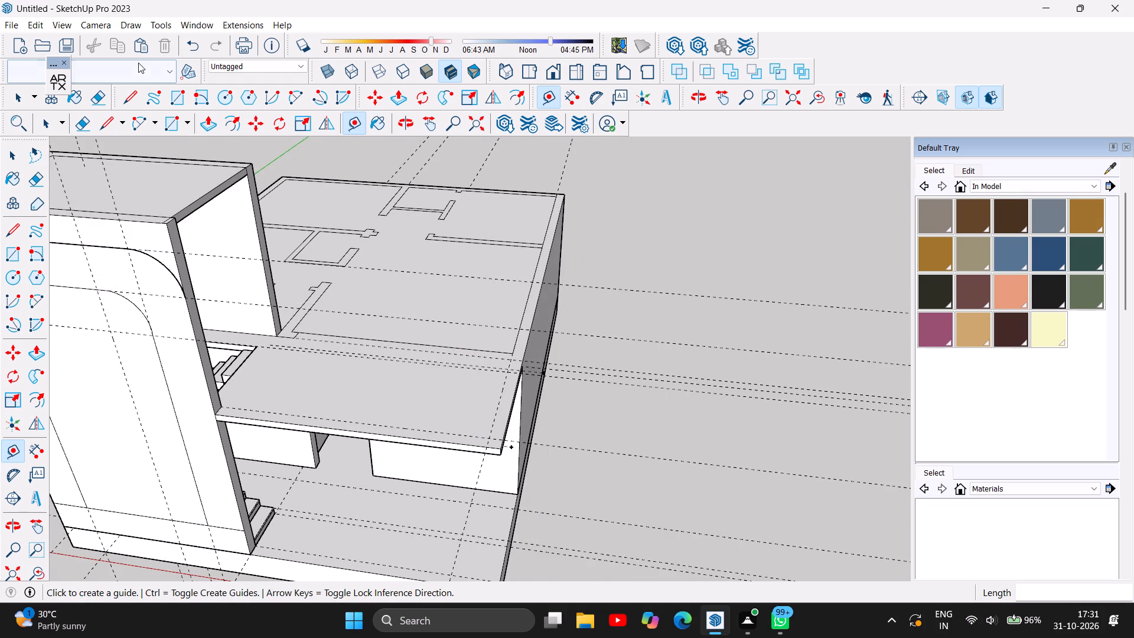
pyautogui.click(130, 96)
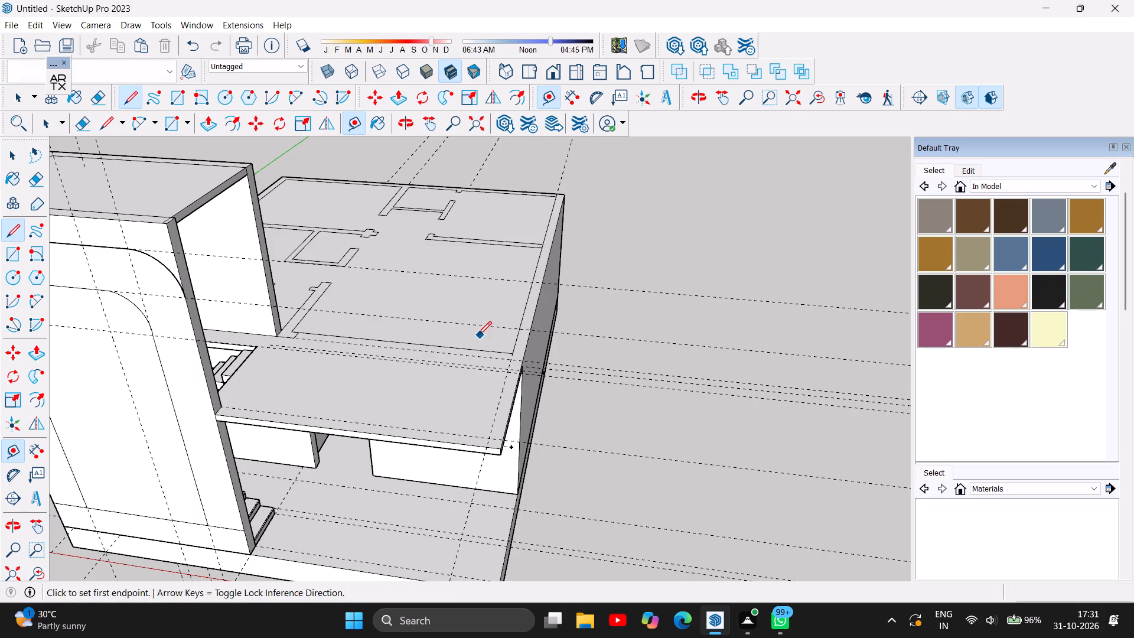
pyautogui.click(514, 355)
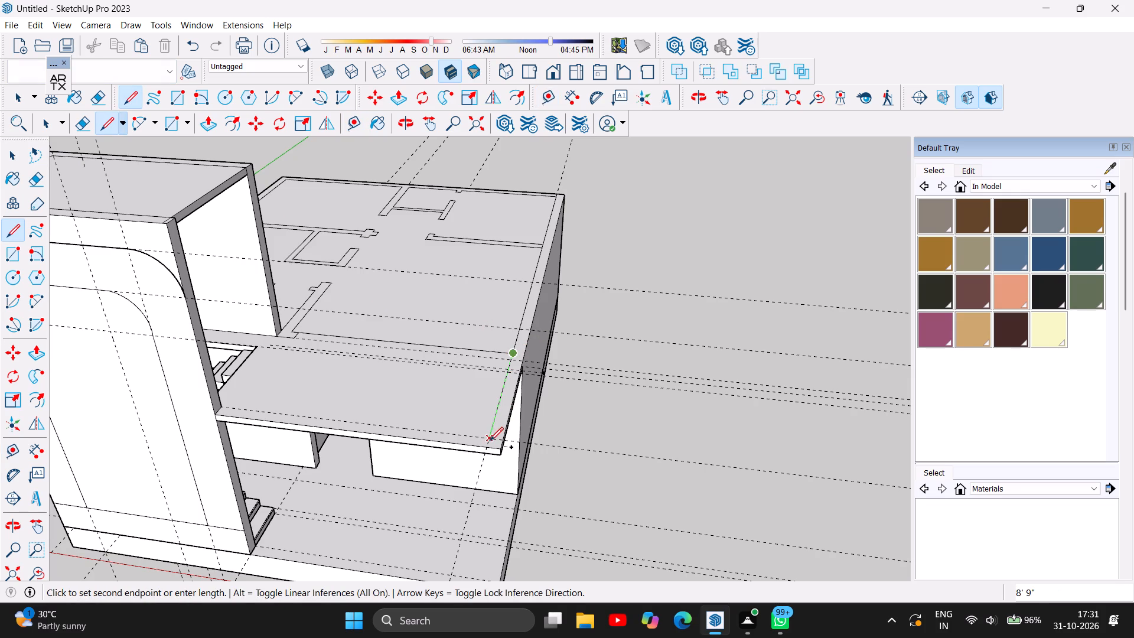
pyautogui.click(488, 440)
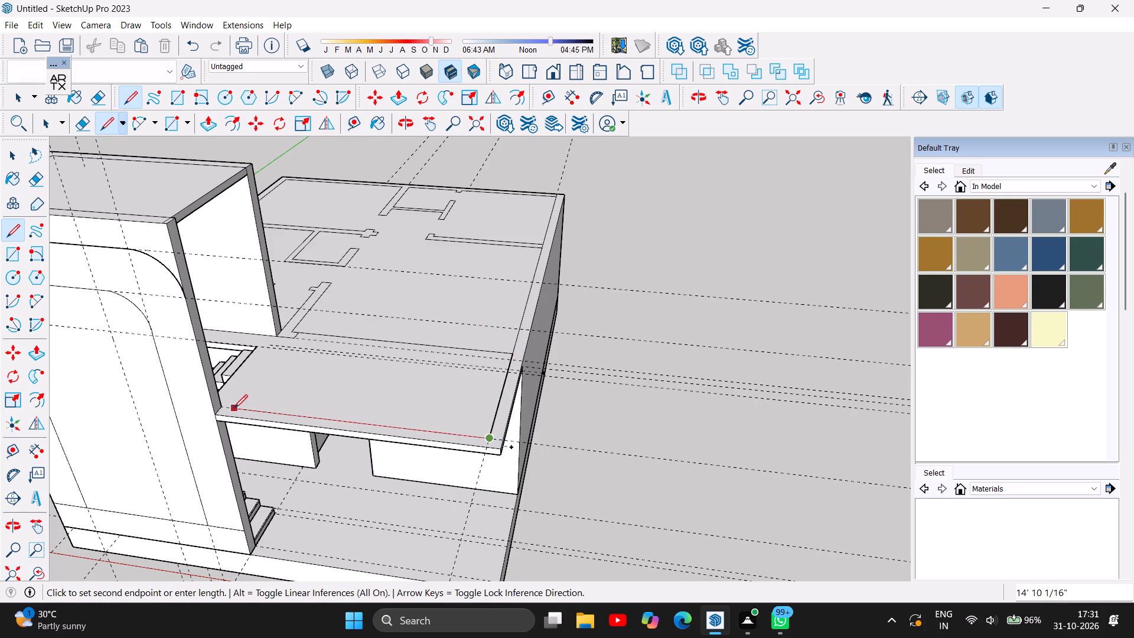
pyautogui.click(222, 408)
pyautogui.scroll(-1, 704, 356)
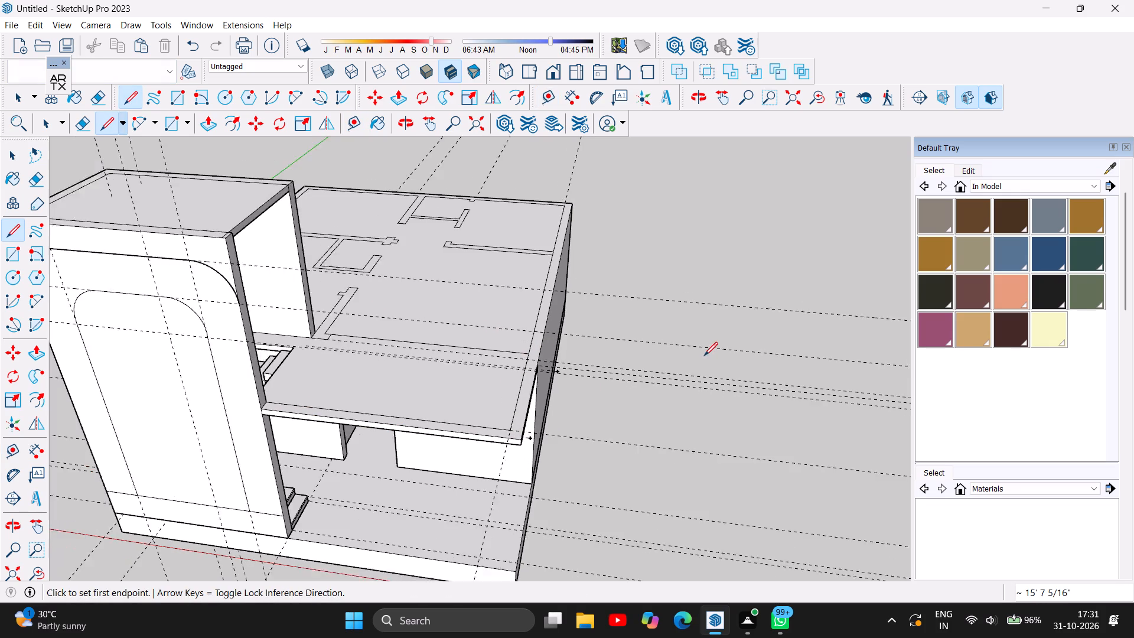
pyautogui.scroll(-1, 704, 356)
pyautogui.scroll(4, 567, 347)
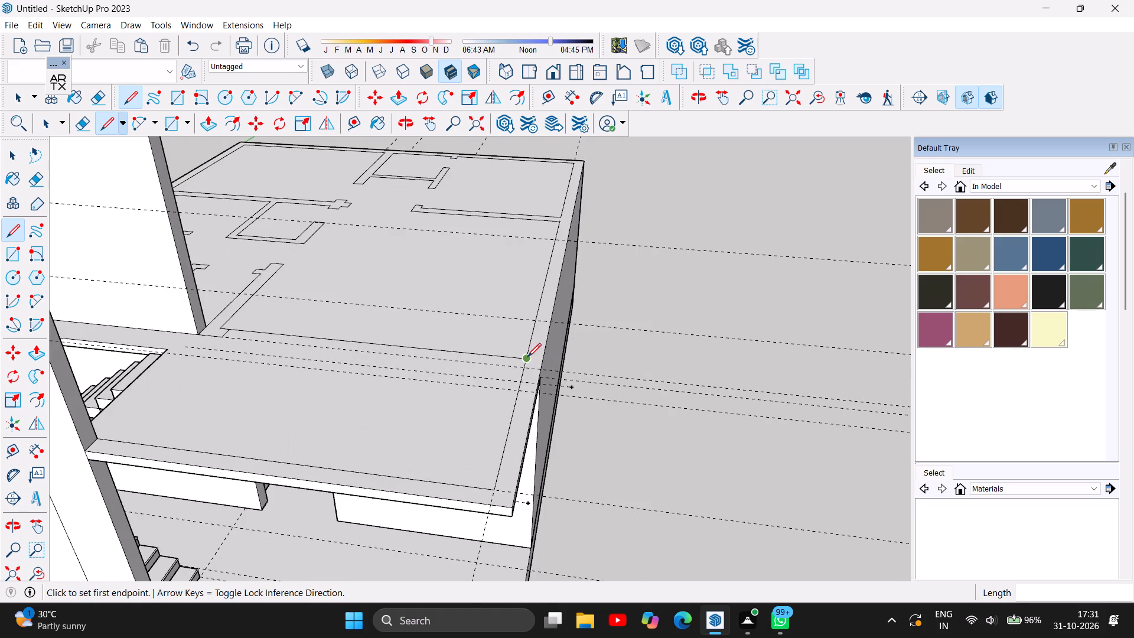
pyautogui.click(528, 355)
pyautogui.click(539, 360)
# Push/Pull the L-shaped 9" edge strip on top of the front roof slab up 2' as a parapet.
pyautogui.scroll(-5, 651, 345)
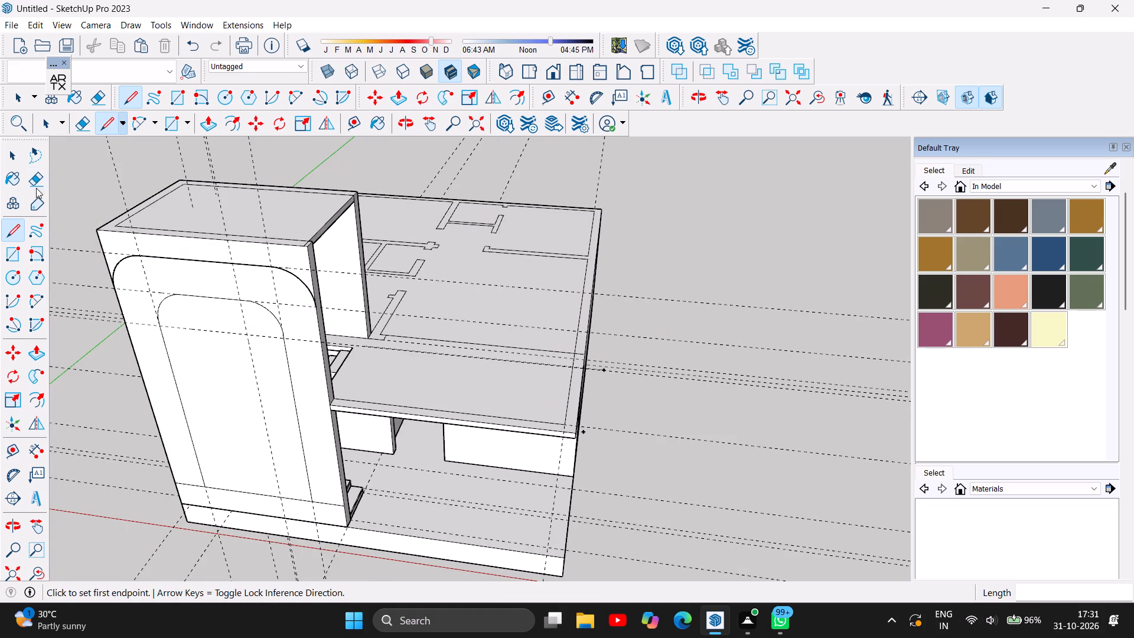
pyautogui.click(203, 121)
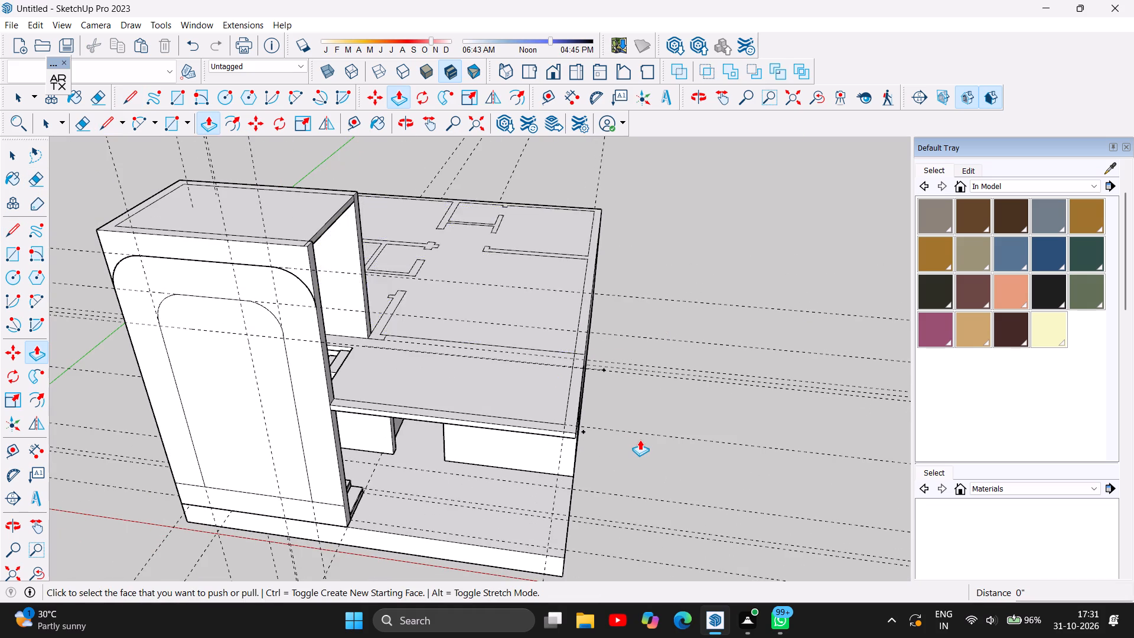
pyautogui.scroll(3, 641, 438)
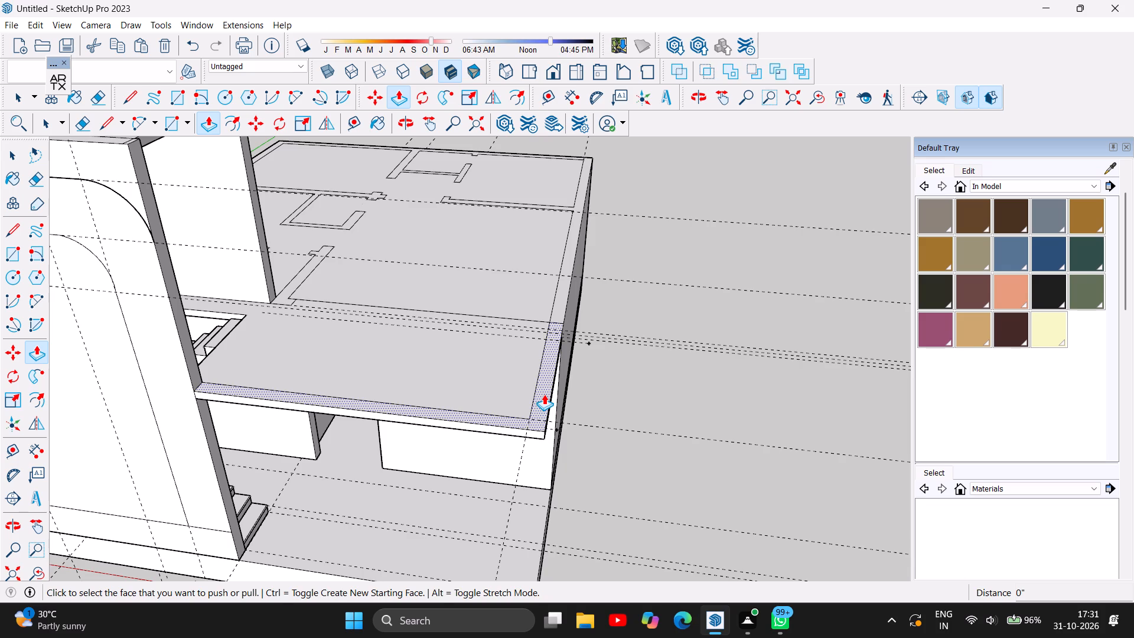
pyautogui.click(544, 394)
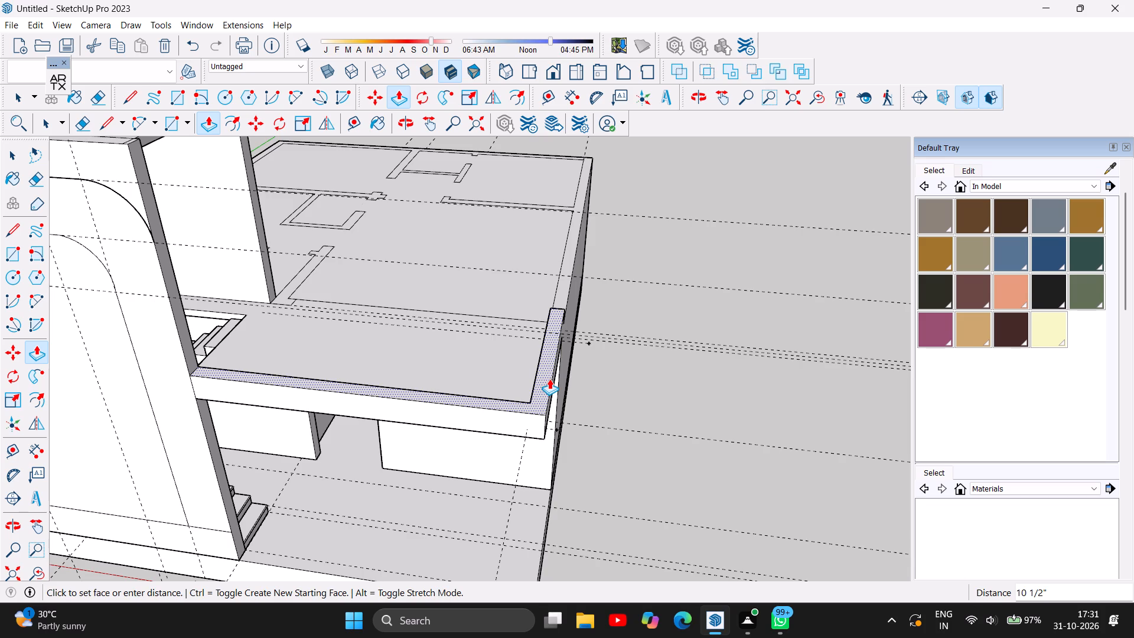
pyautogui.write("2'")
pyautogui.press('Return')
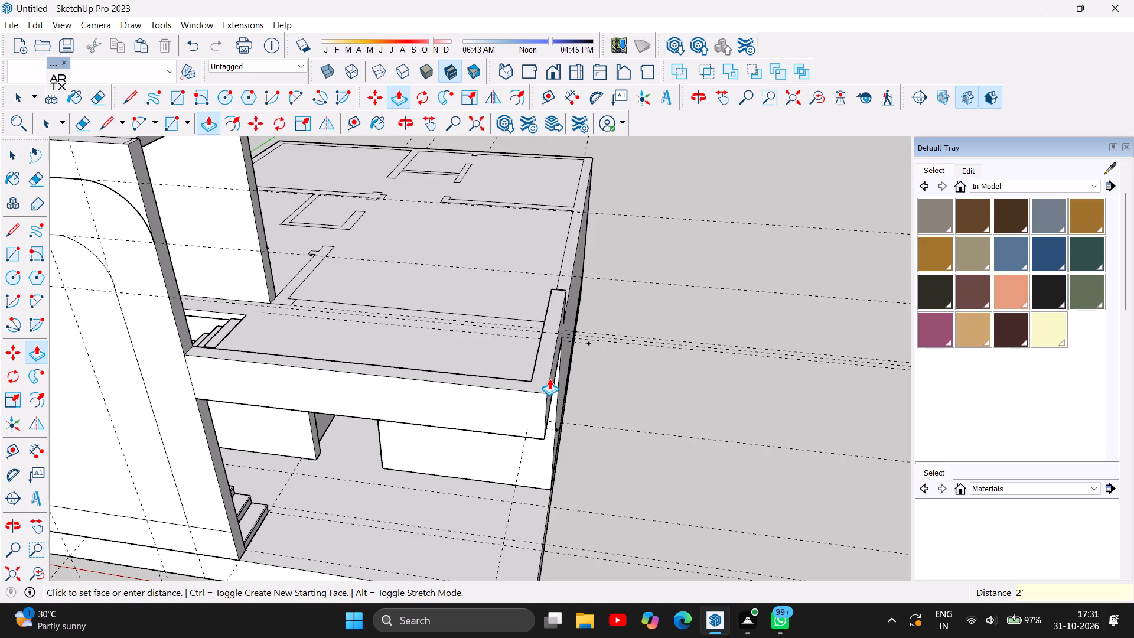
# Place a guide line 9" inward from the outer side edge on the underside of the front roof slab.
pyautogui.click(397, 118)
pyautogui.moveTo(468, 382); pyautogui.dragTo(369, 151)
pyautogui.doubleClick(367, 151)
pyautogui.doubleClick(361, 150)
pyautogui.click(357, 149)
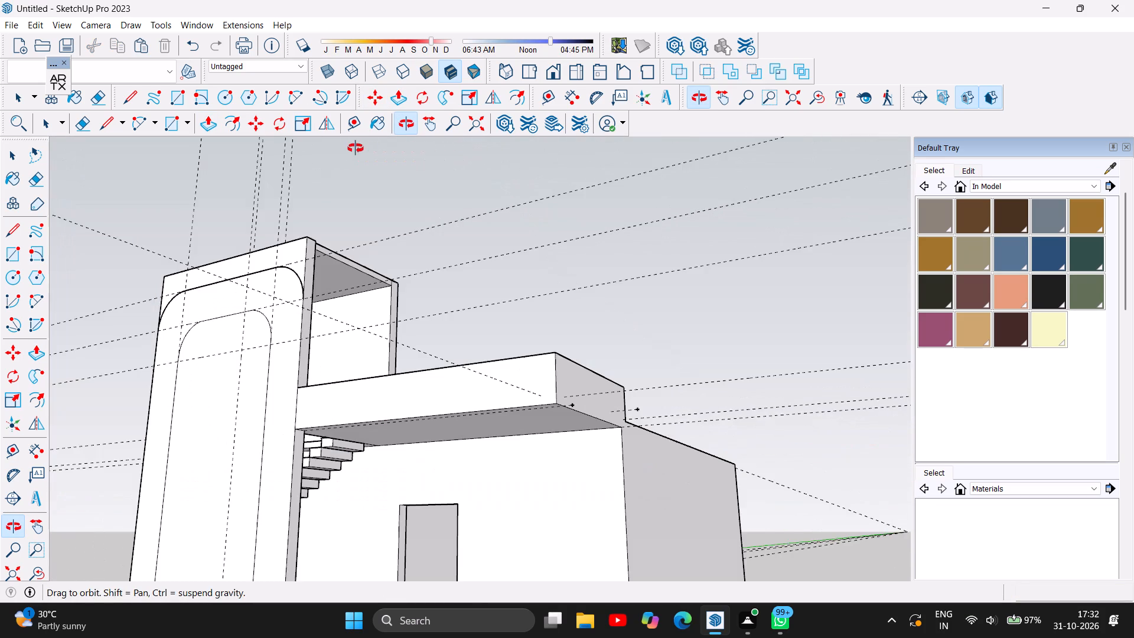
pyautogui.moveTo(494, 399); pyautogui.dragTo(335, 364)
pyautogui.scroll(3, 496, 403)
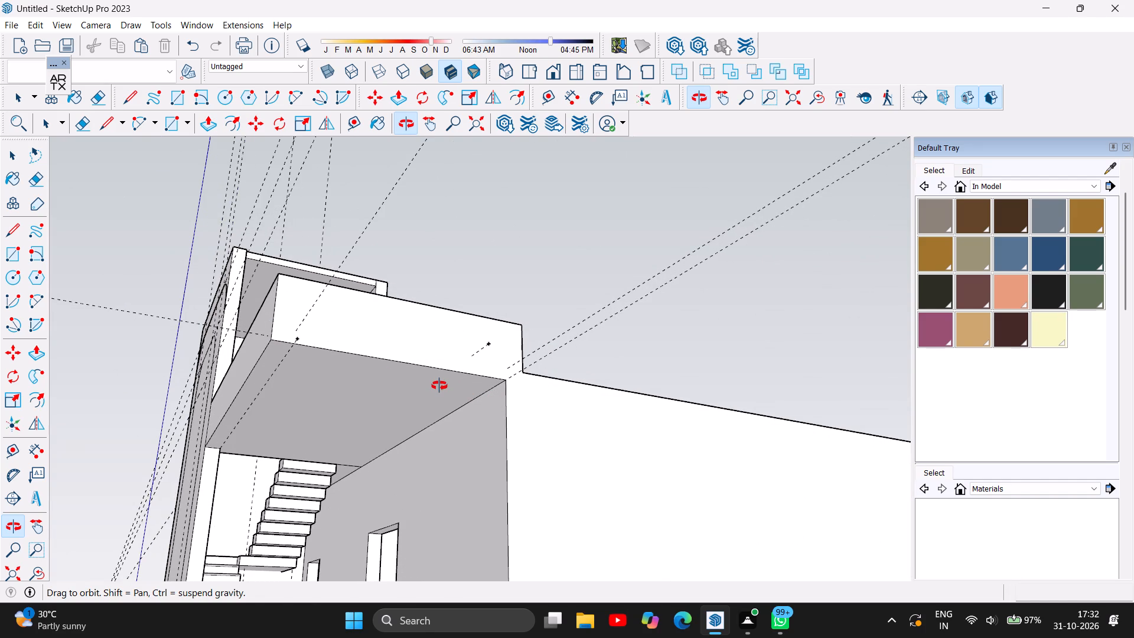
pyautogui.press('t')
pyautogui.click(388, 359)
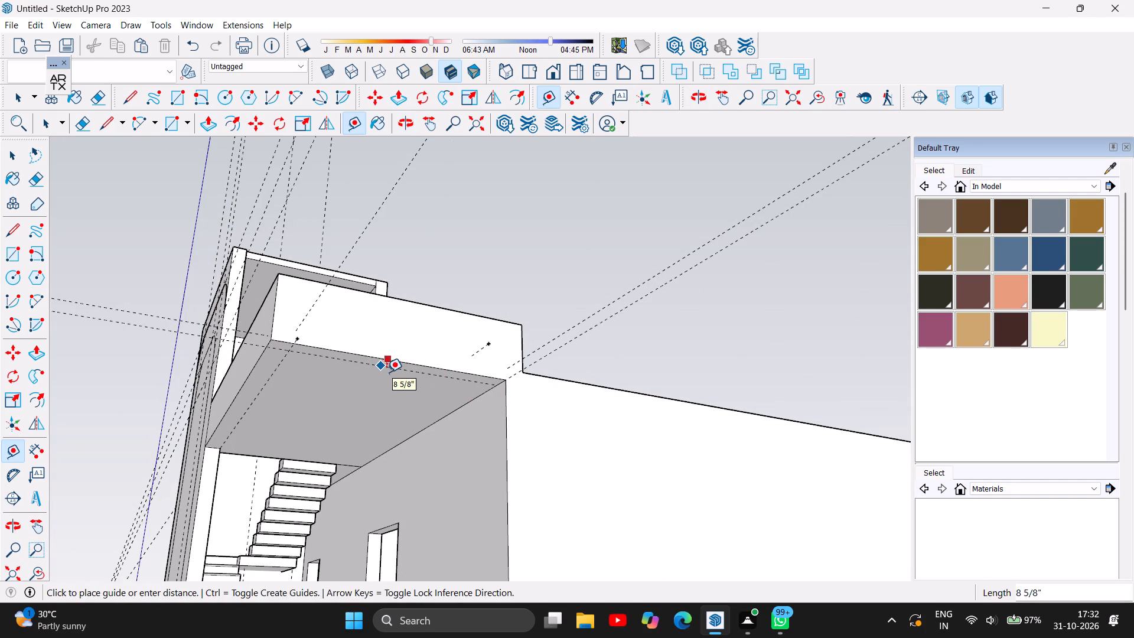
pyautogui.press('9')
pyautogui.press('Return')
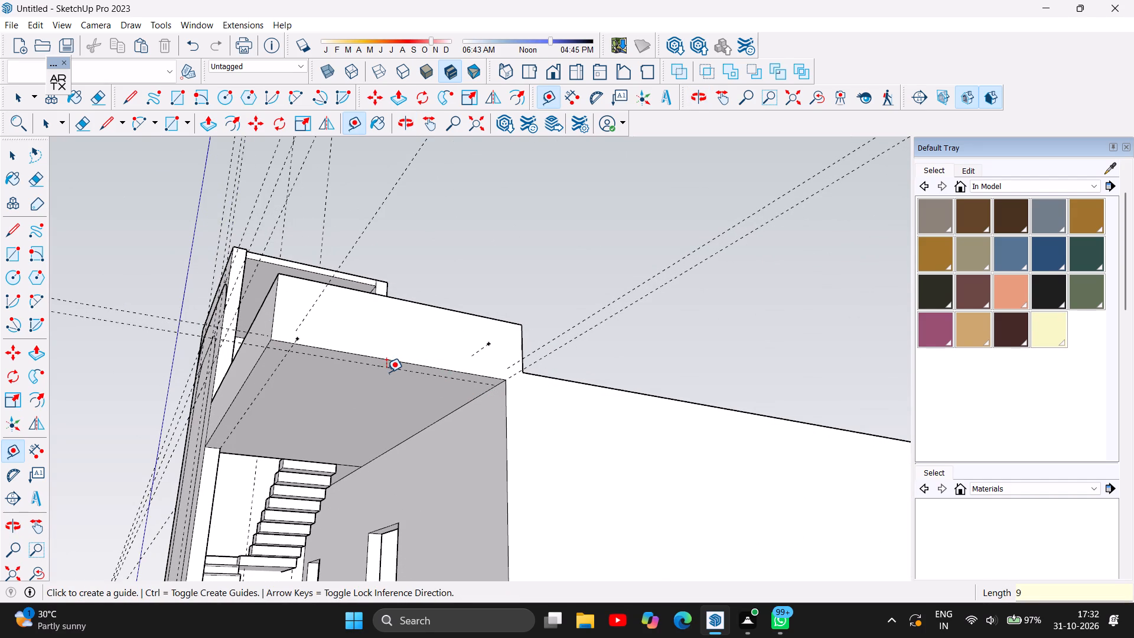
# Draw lines on the slab's underside along the front and side guides, from the stairwell enclosure to the house wall.
pyautogui.scroll(6, 246, 409)
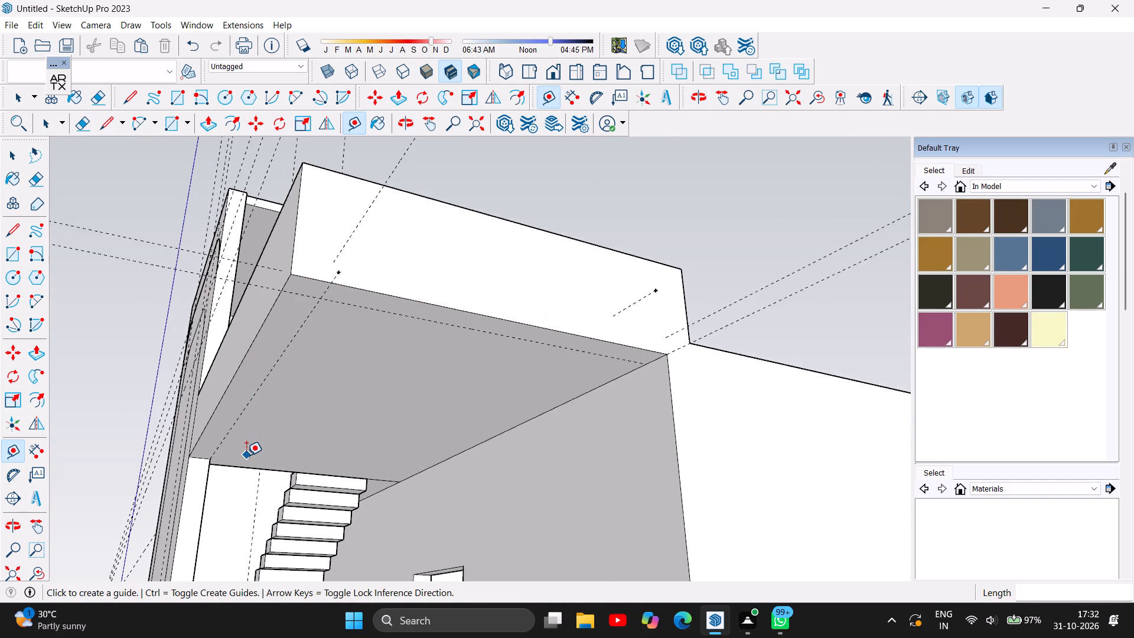
pyautogui.scroll(2, 246, 455)
pyautogui.scroll(-3, 246, 455)
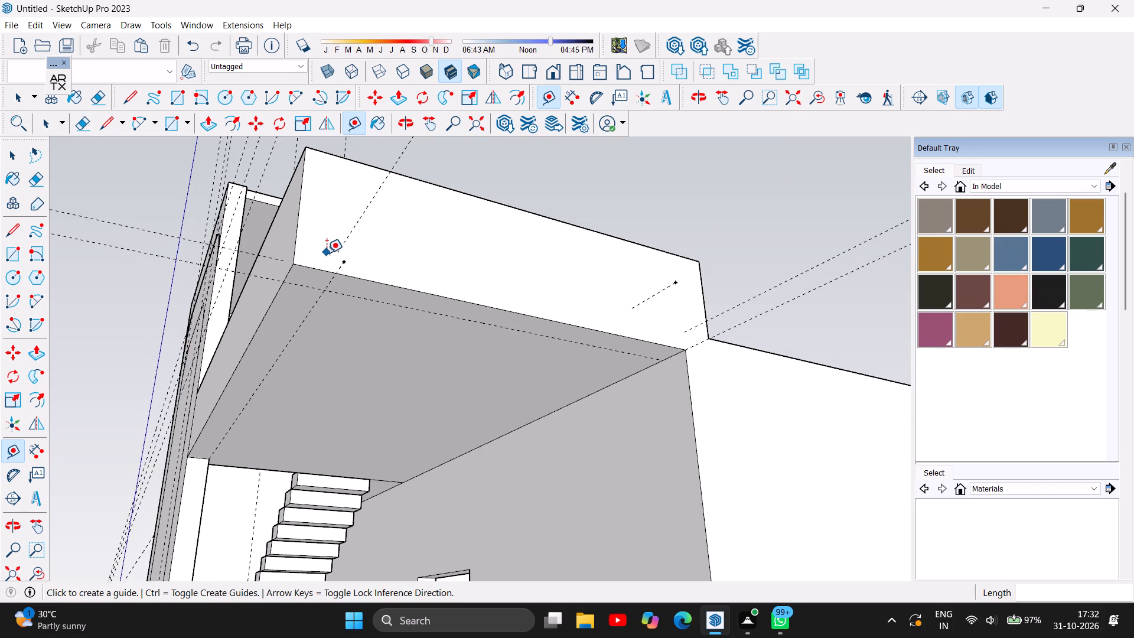
pyautogui.click(131, 99)
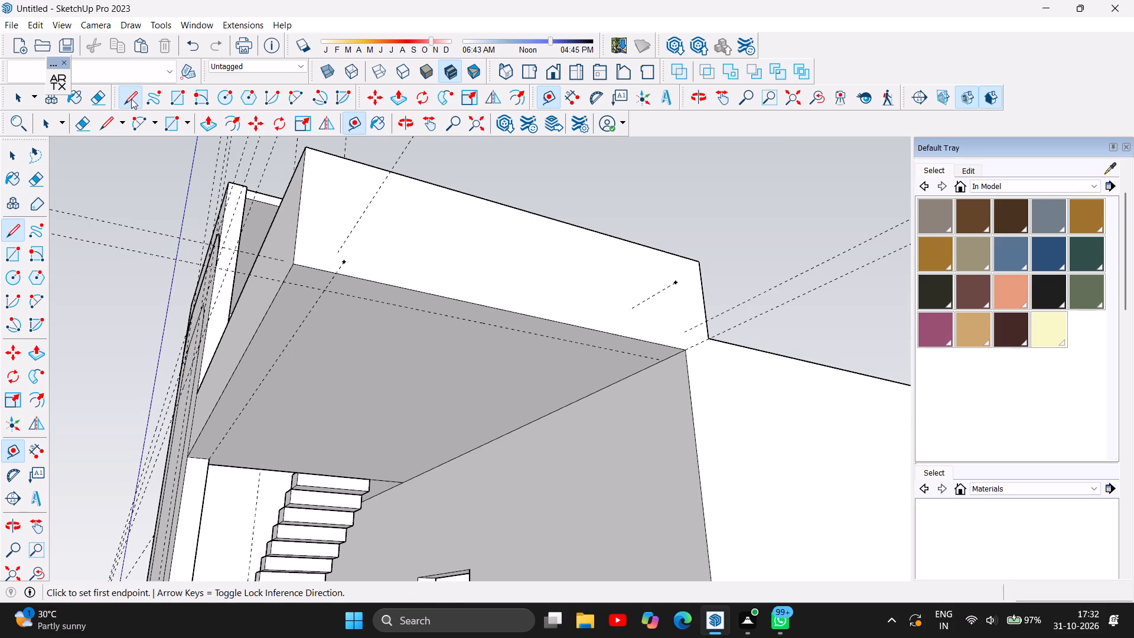
pyautogui.click(208, 461)
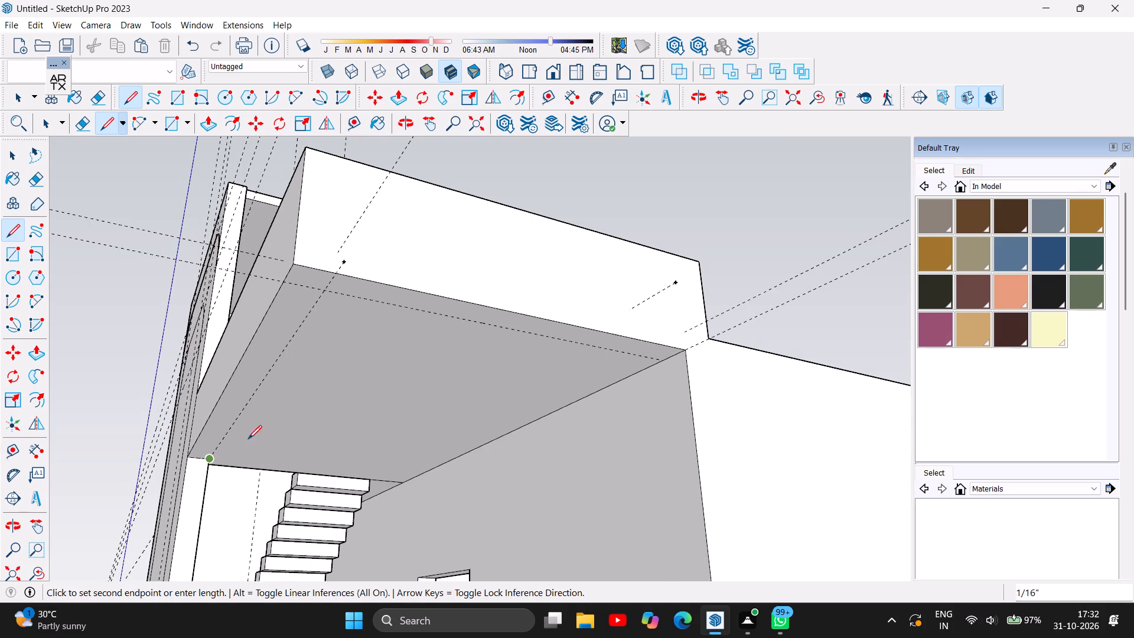
pyautogui.click(322, 289)
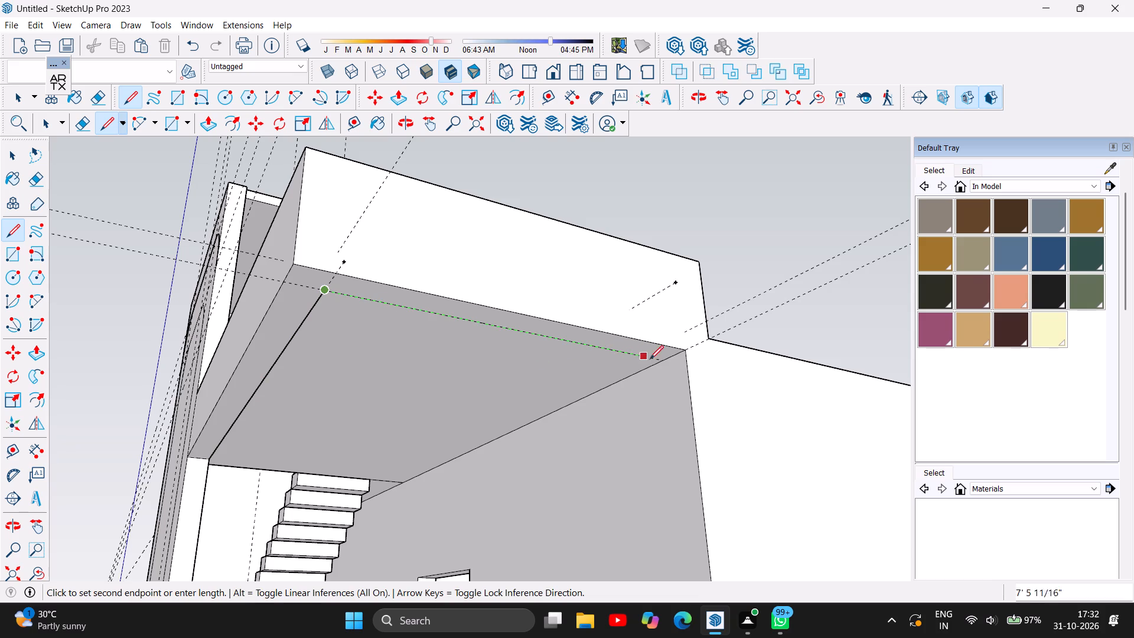
pyautogui.click(664, 363)
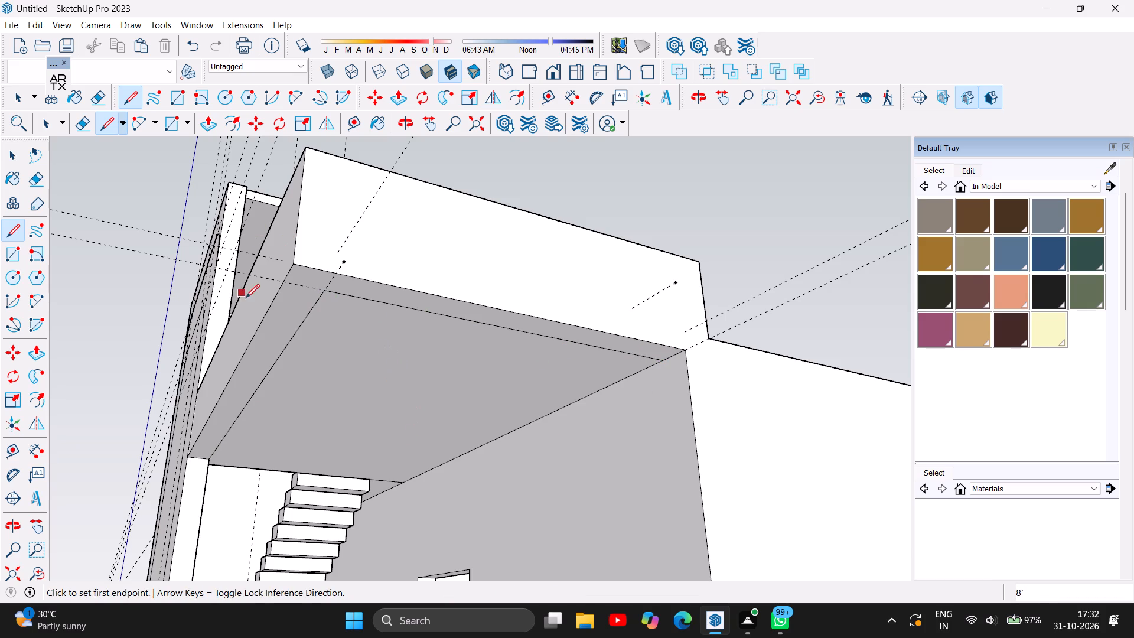
# Push/Pull the L-shaped 9" edge strip on the slab's underside down 2'.
pyautogui.click(207, 119)
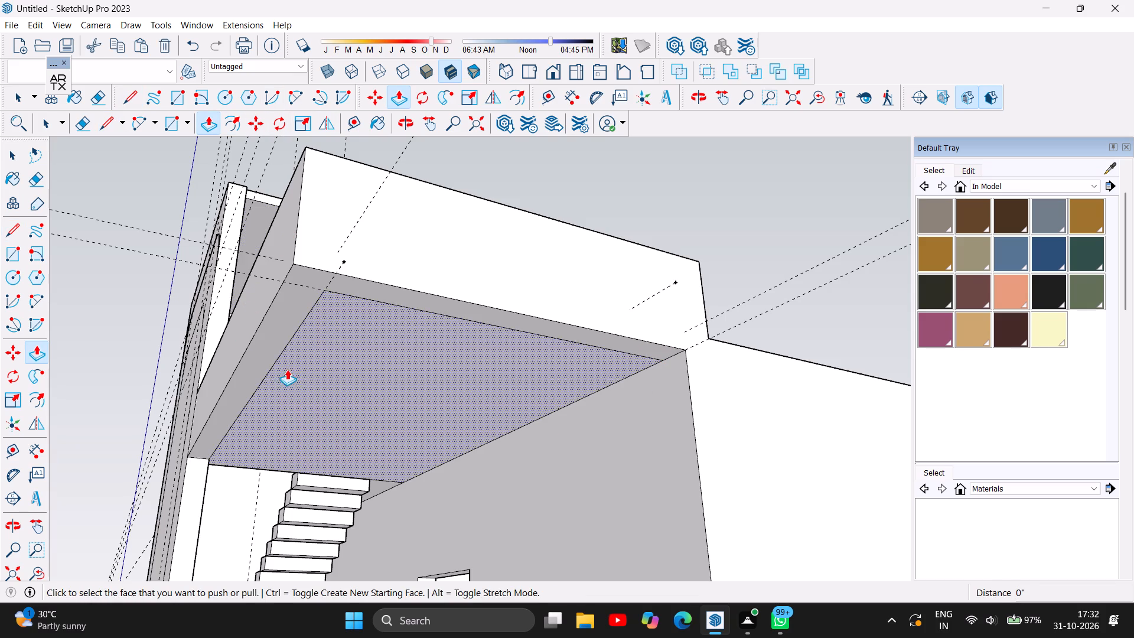
pyautogui.click(279, 333)
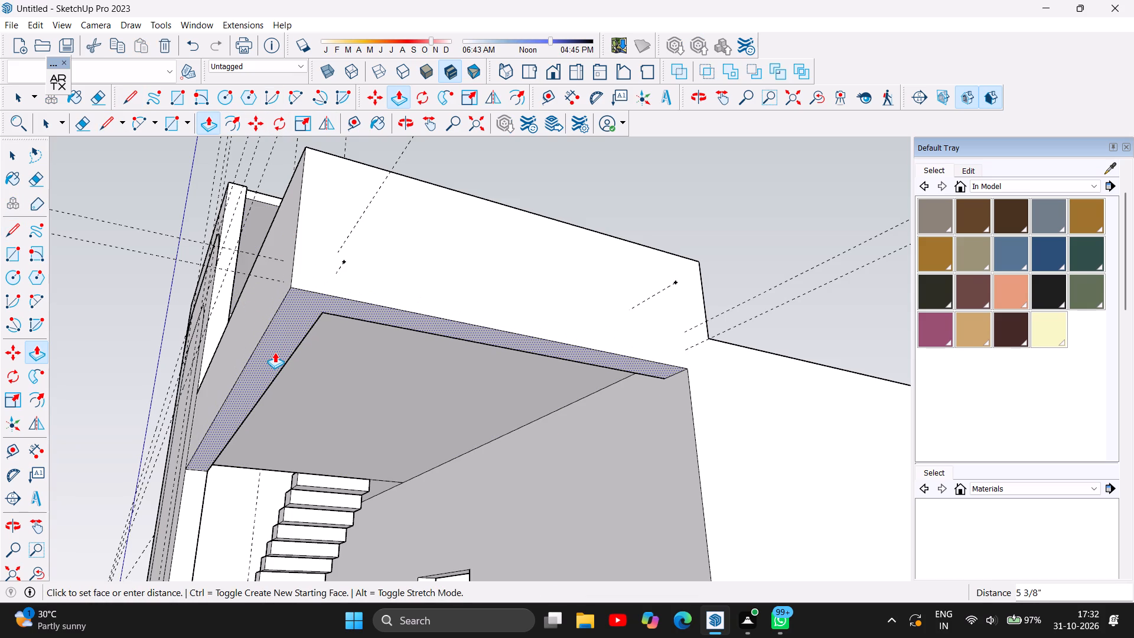
pyautogui.write("2'")
pyautogui.press('Return')
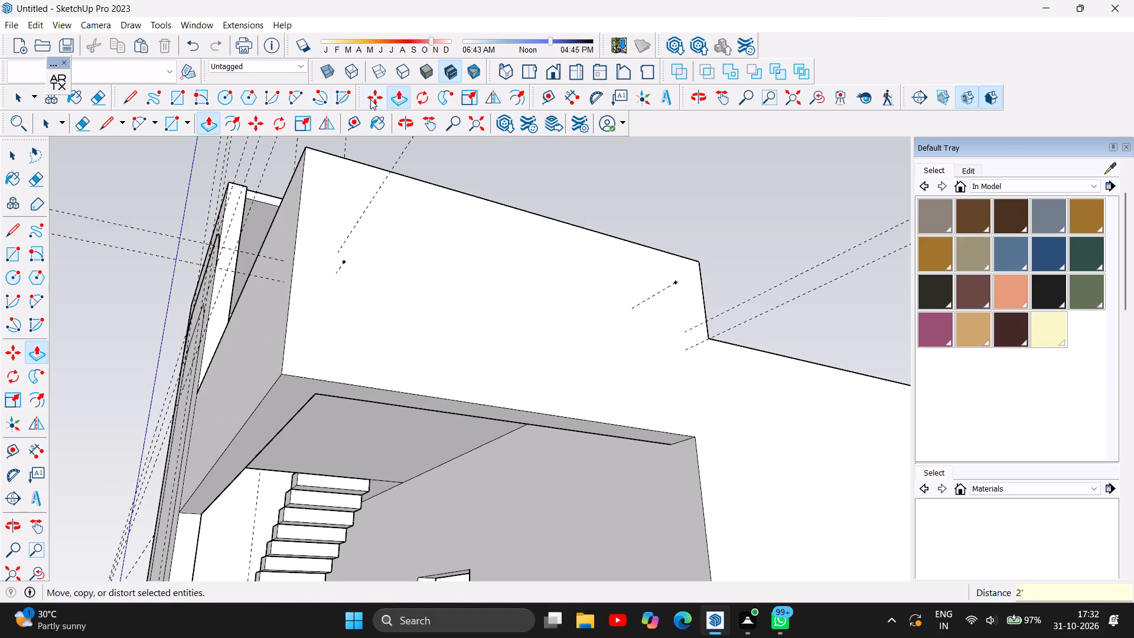
# Examine the front roof slab's parapet and dropped edge band from above, the front and the side.
pyautogui.click(399, 119)
pyautogui.moveTo(422, 188); pyautogui.dragTo(606, 428)
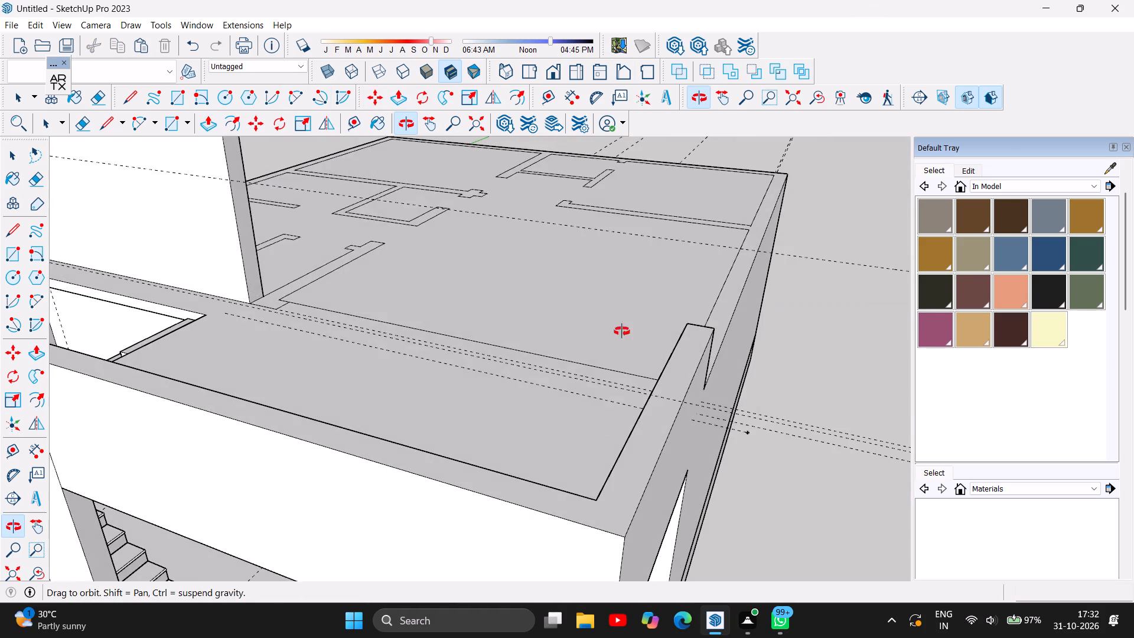
pyautogui.scroll(-2, 625, 295)
pyautogui.scroll(-1, 558, 322)
pyautogui.moveTo(444, 451); pyautogui.dragTo(636, 355)
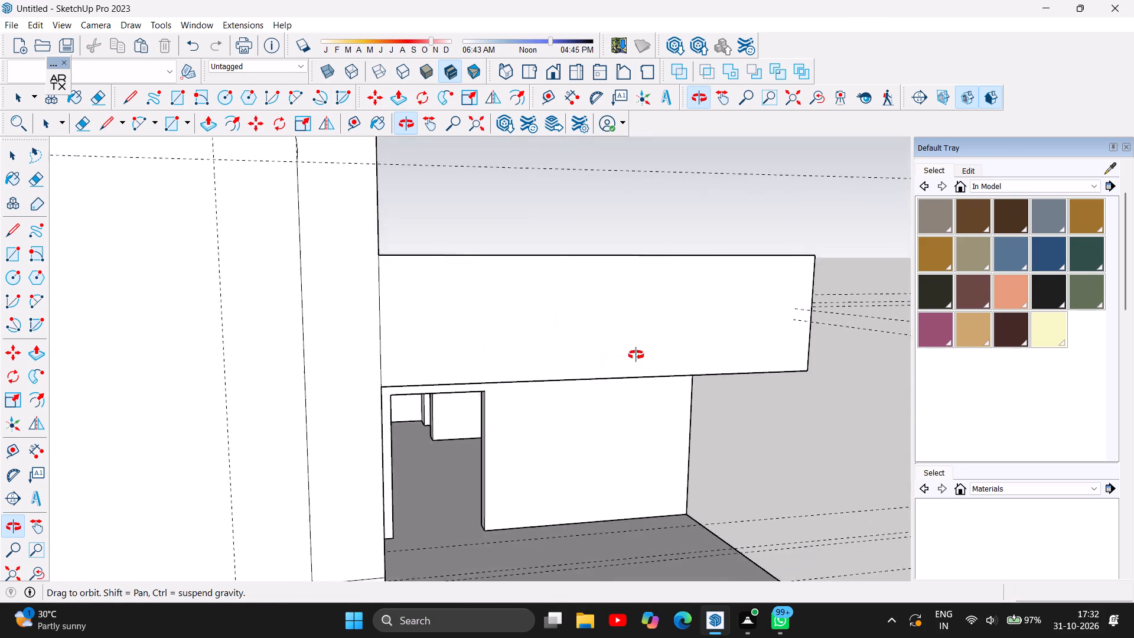
pyautogui.moveTo(636, 355); pyautogui.dragTo(386, 393)
pyautogui.moveTo(347, 401); pyautogui.dragTo(507, 356)
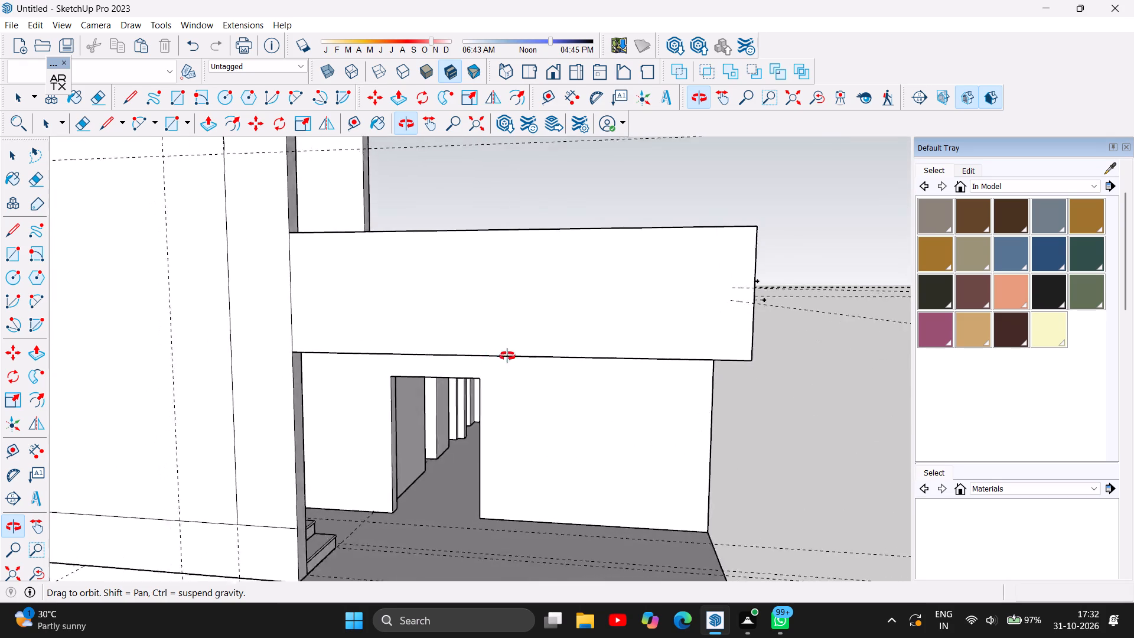
pyautogui.moveTo(507, 356); pyautogui.dragTo(533, 359)
pyautogui.scroll(-9, 533, 359)
pyautogui.moveTo(550, 394); pyautogui.dragTo(533, 396)
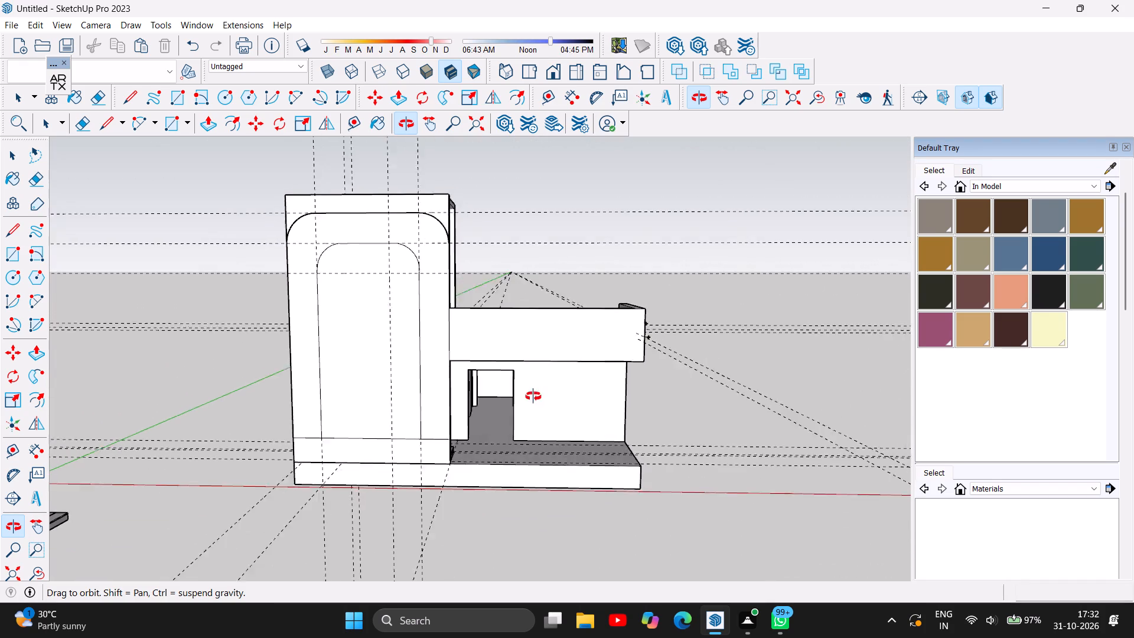
pyautogui.moveTo(533, 396); pyautogui.dragTo(284, 517)
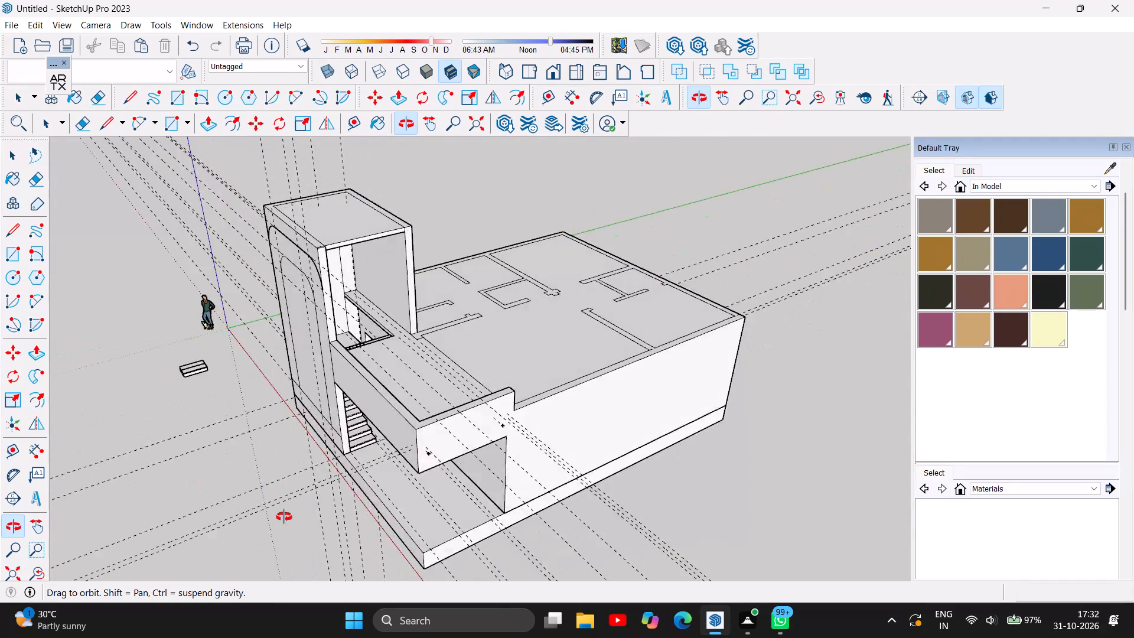
# Push/Pull the top of the L-shaped parapet around the front roof slab down 1'.
pyautogui.moveTo(284, 517); pyautogui.dragTo(441, 520)
pyautogui.scroll(4, 688, 388)
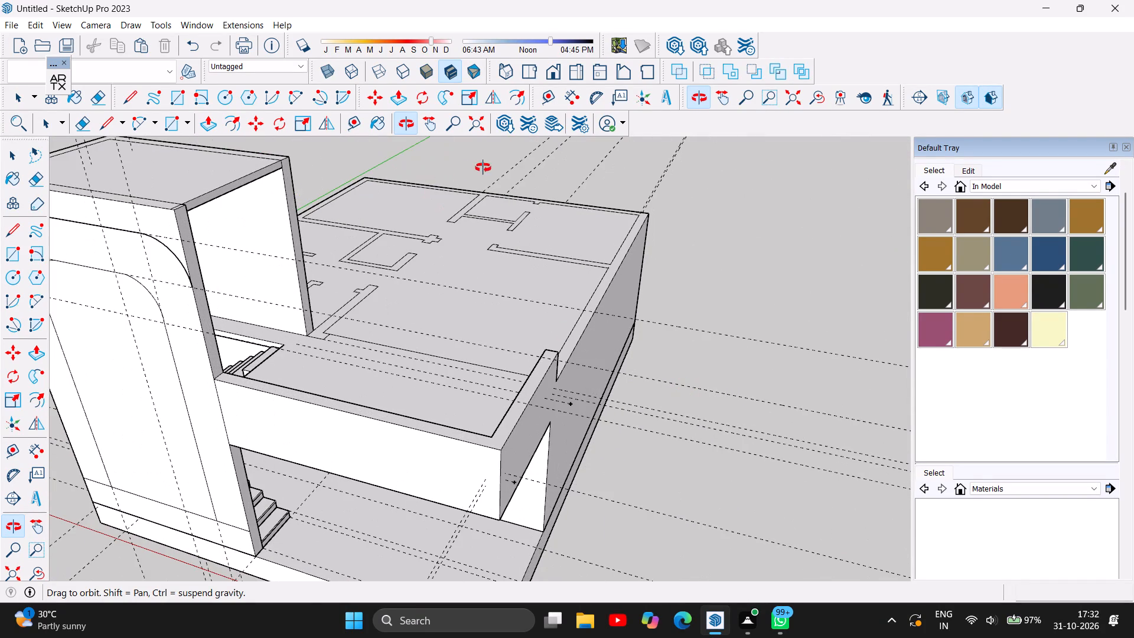
pyautogui.click(203, 126)
pyautogui.scroll(1, 590, 448)
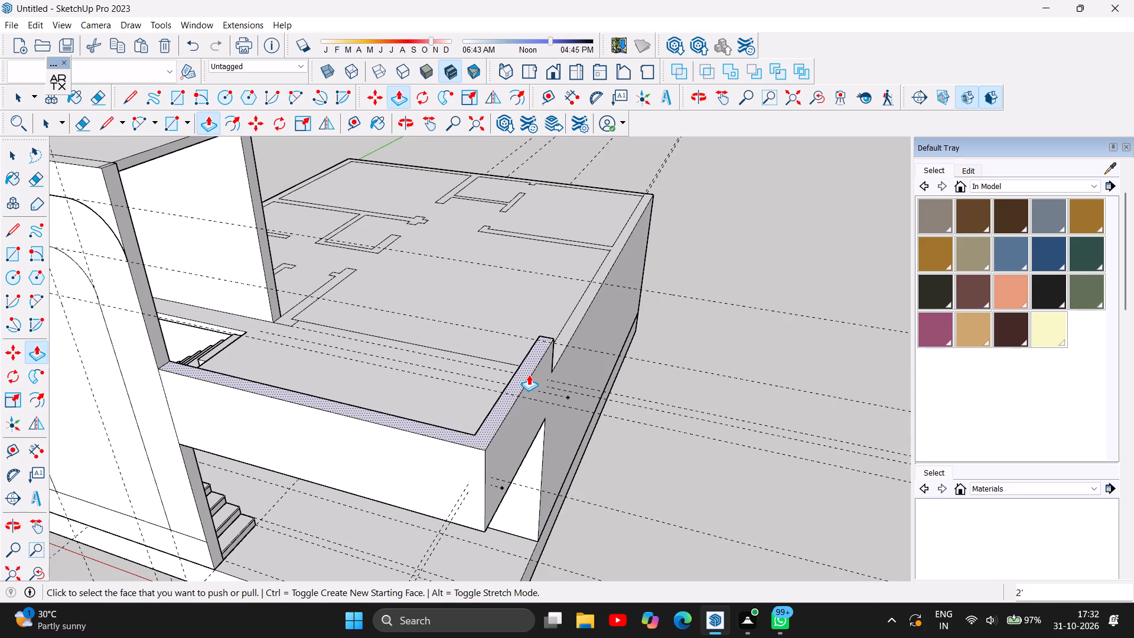
pyautogui.click(523, 376)
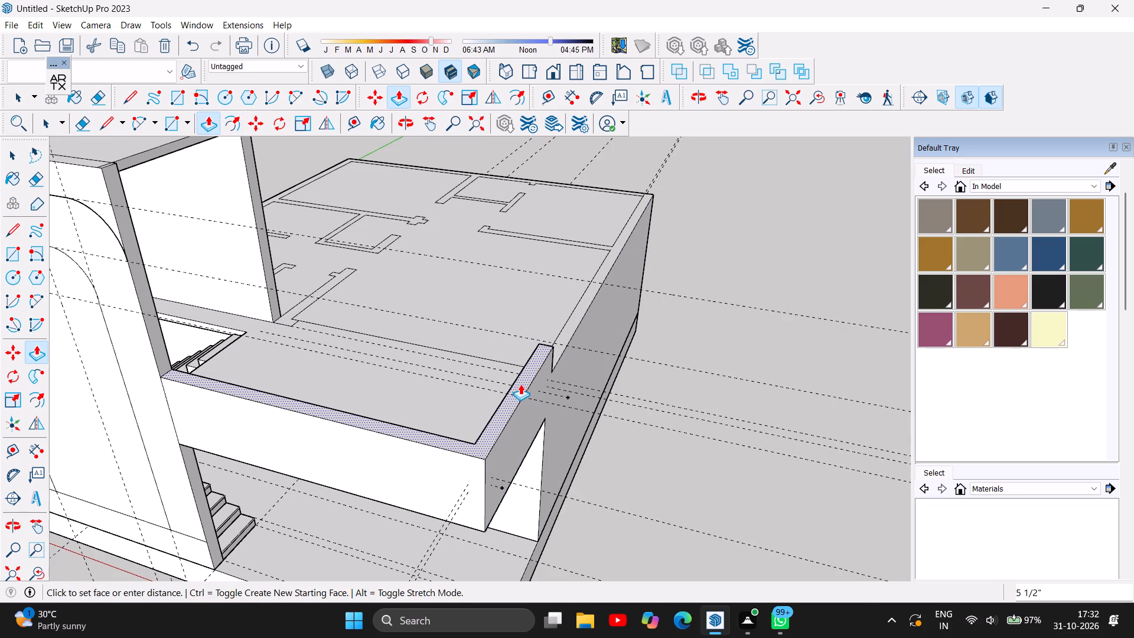
pyautogui.write("1'")
pyautogui.press('Return')
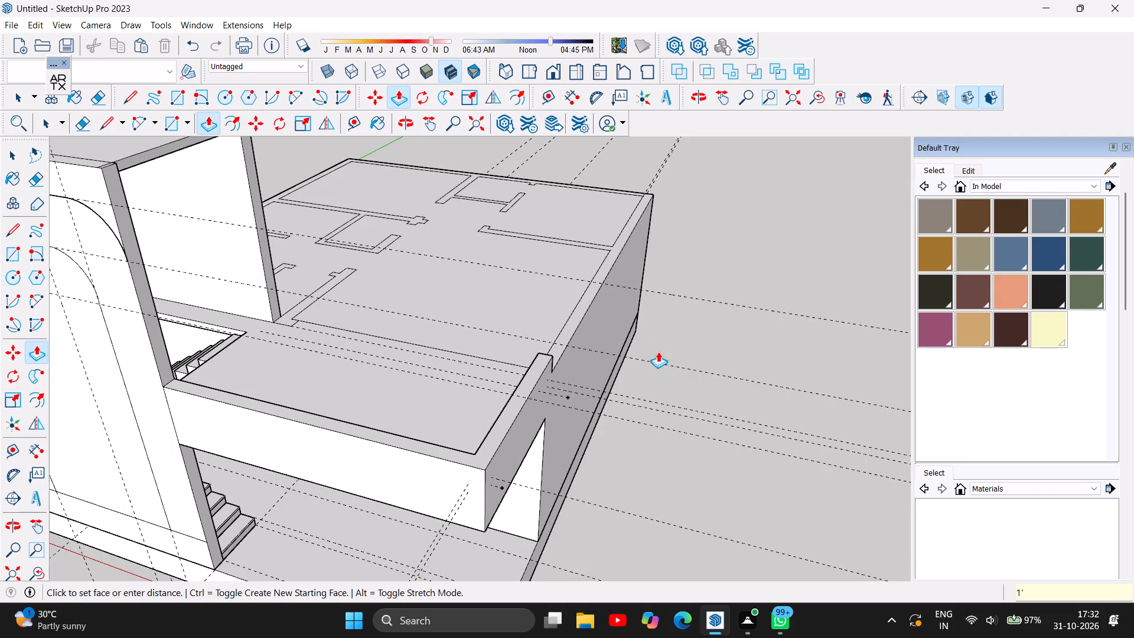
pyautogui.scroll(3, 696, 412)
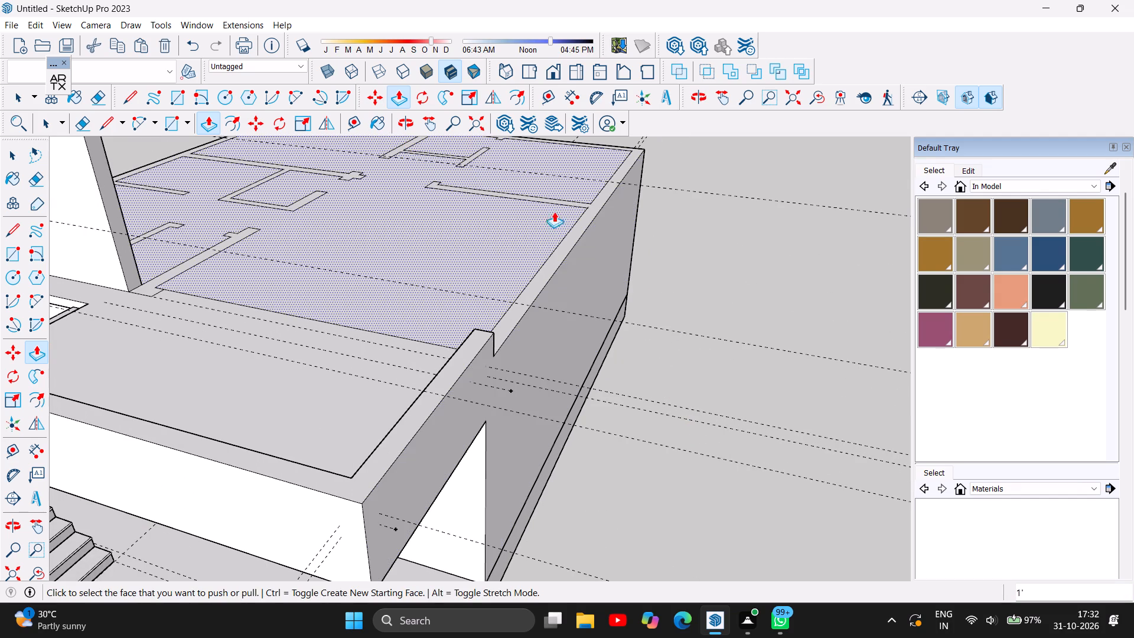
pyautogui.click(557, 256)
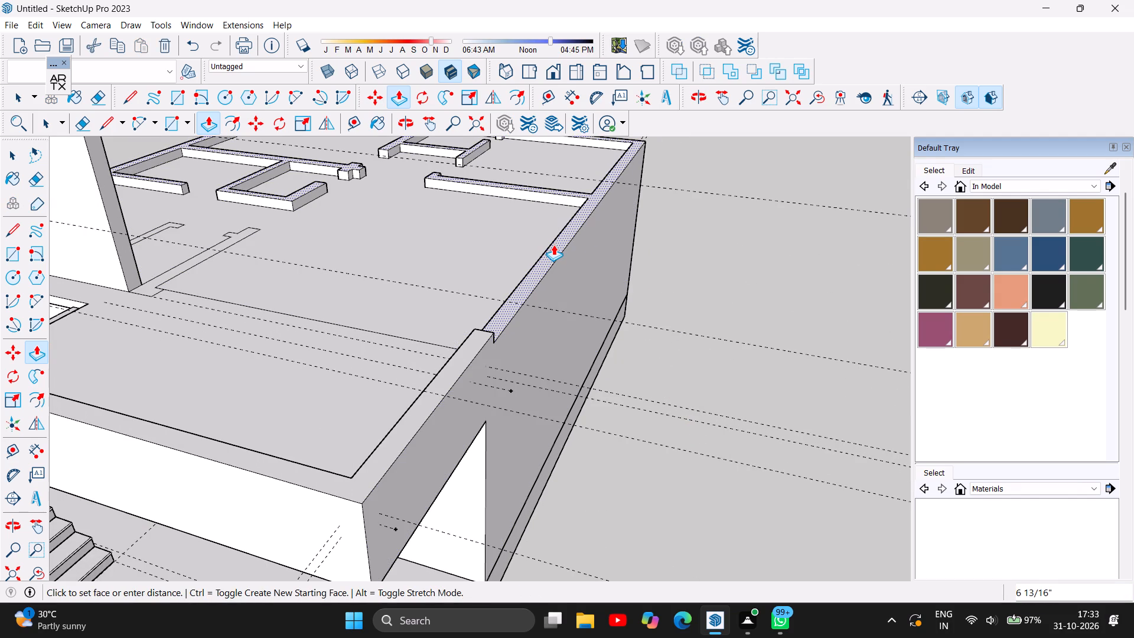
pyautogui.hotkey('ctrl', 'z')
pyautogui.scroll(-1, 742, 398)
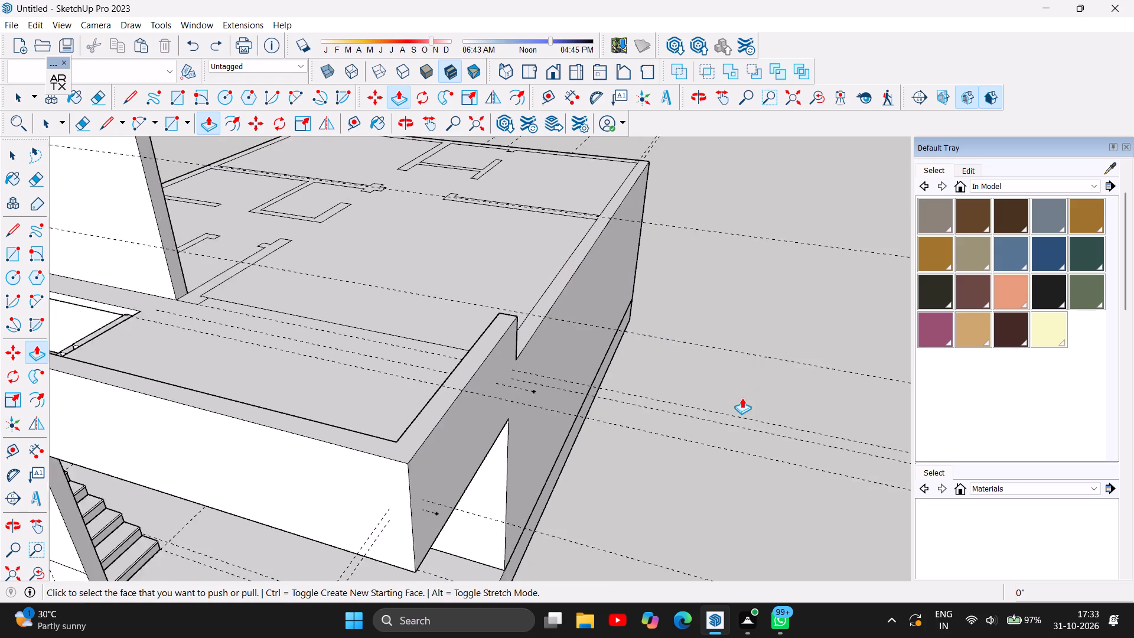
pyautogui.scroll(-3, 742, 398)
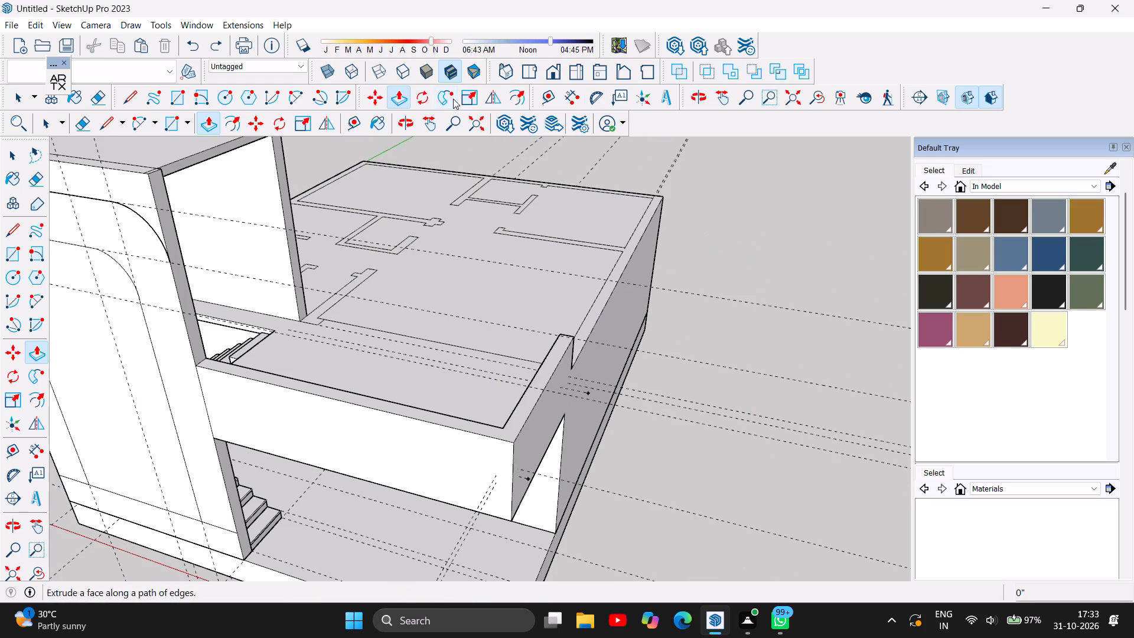
# Draw a 9" line on the main roof across the junction of the long interior wall outline and the side perimeter strip.
pyautogui.scroll(6, 592, 163)
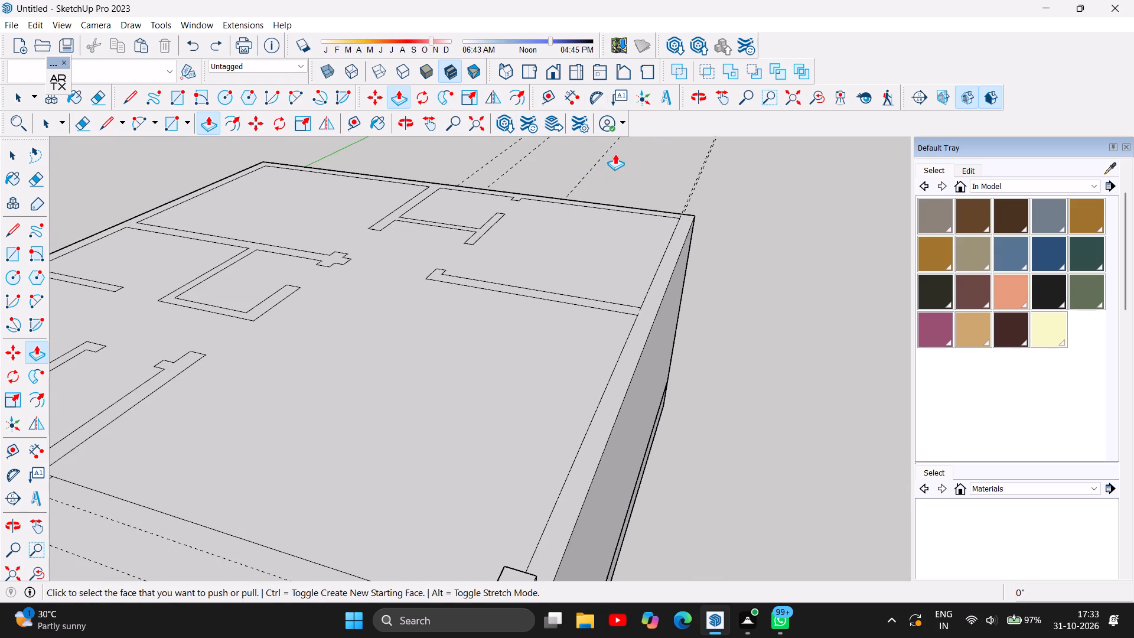
pyautogui.click(133, 96)
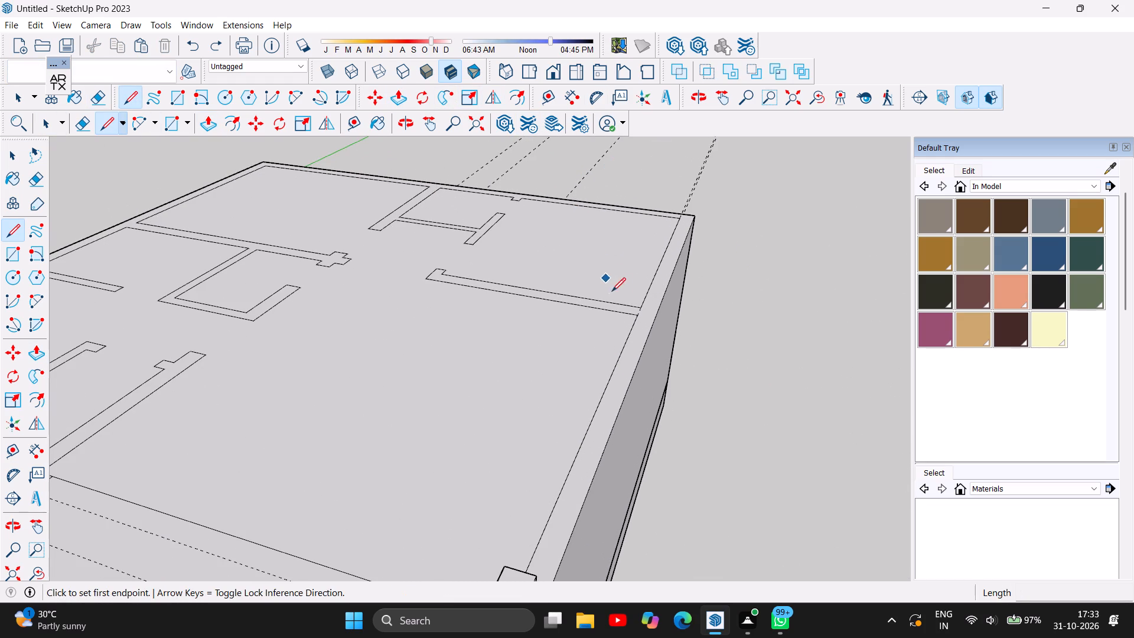
pyautogui.click(641, 308)
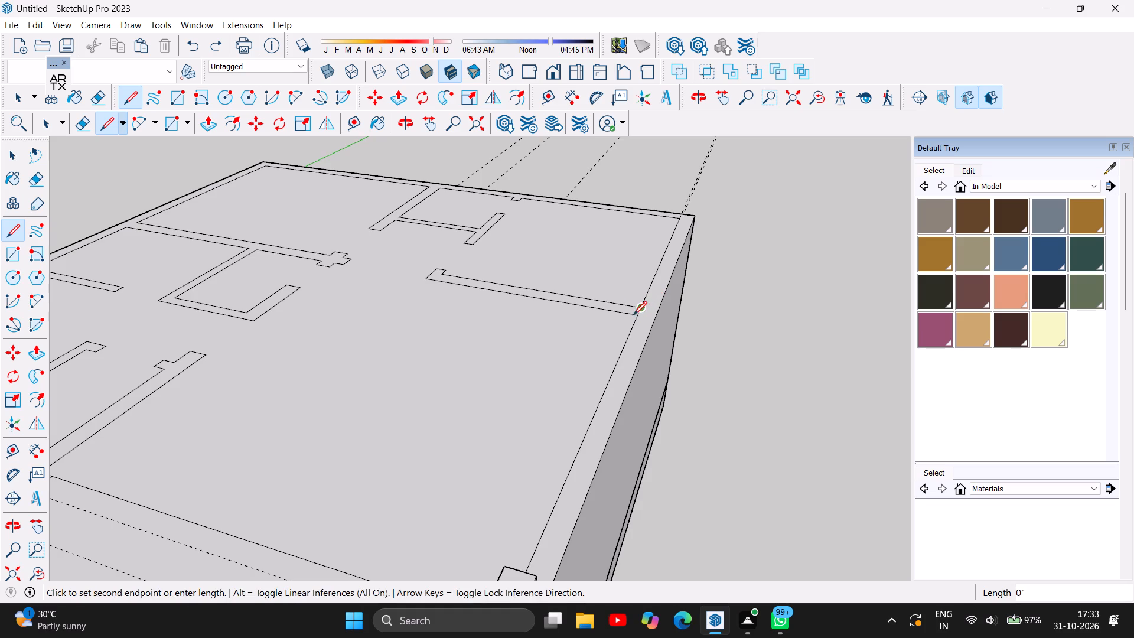
pyautogui.click(633, 315)
pyautogui.click(637, 319)
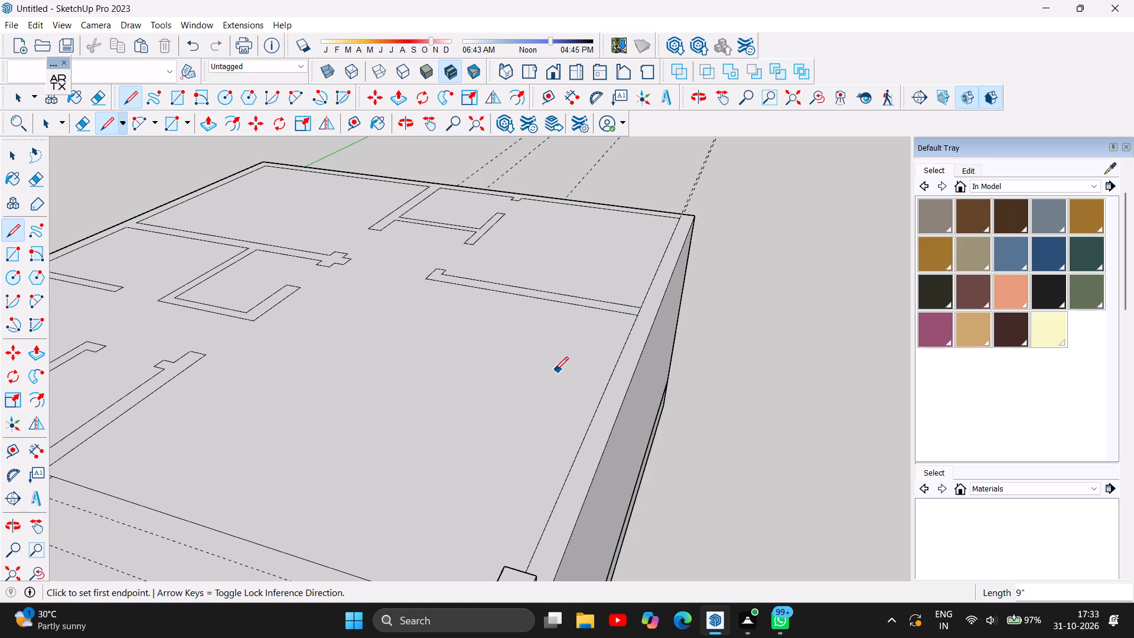
# Close off the rear perimeter strip with a 6" line at the small stub and a 9" line at the H-shaped wall outline.
pyautogui.scroll(4, 532, 194)
pyautogui.scroll(-1, 532, 194)
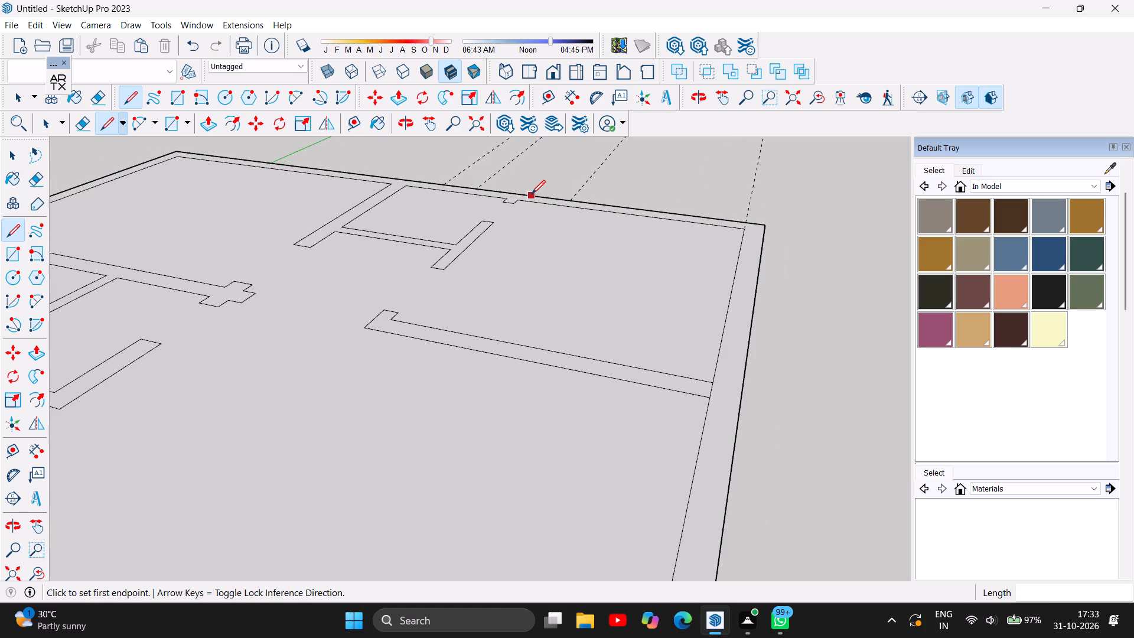
pyautogui.click(509, 197)
pyautogui.click(520, 198)
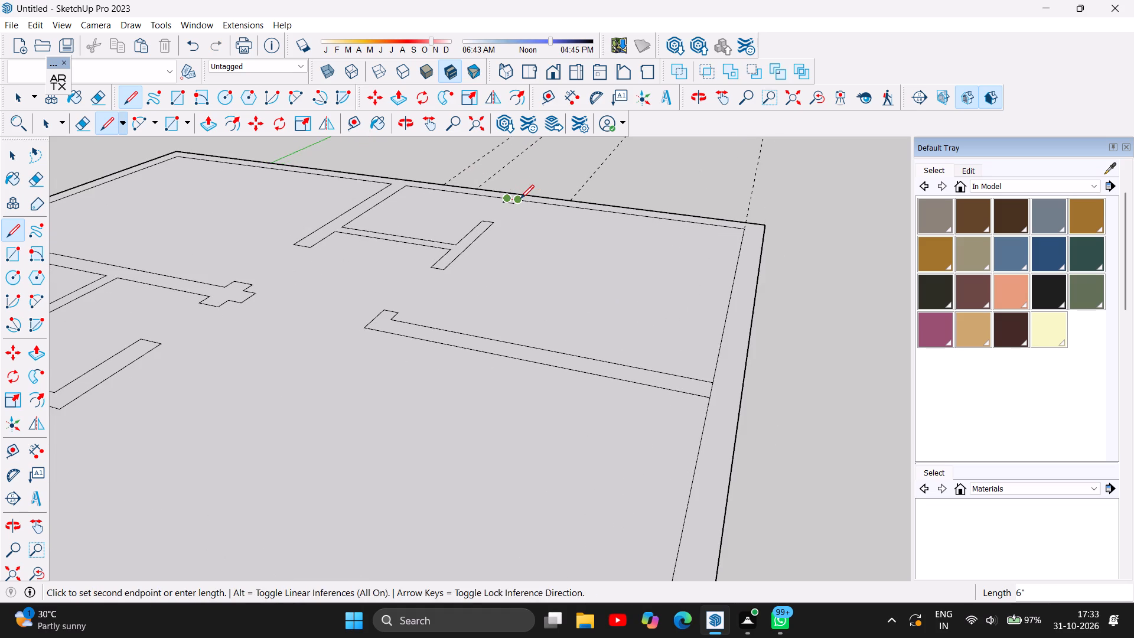
pyautogui.rightClick(394, 183)
pyautogui.click(394, 183)
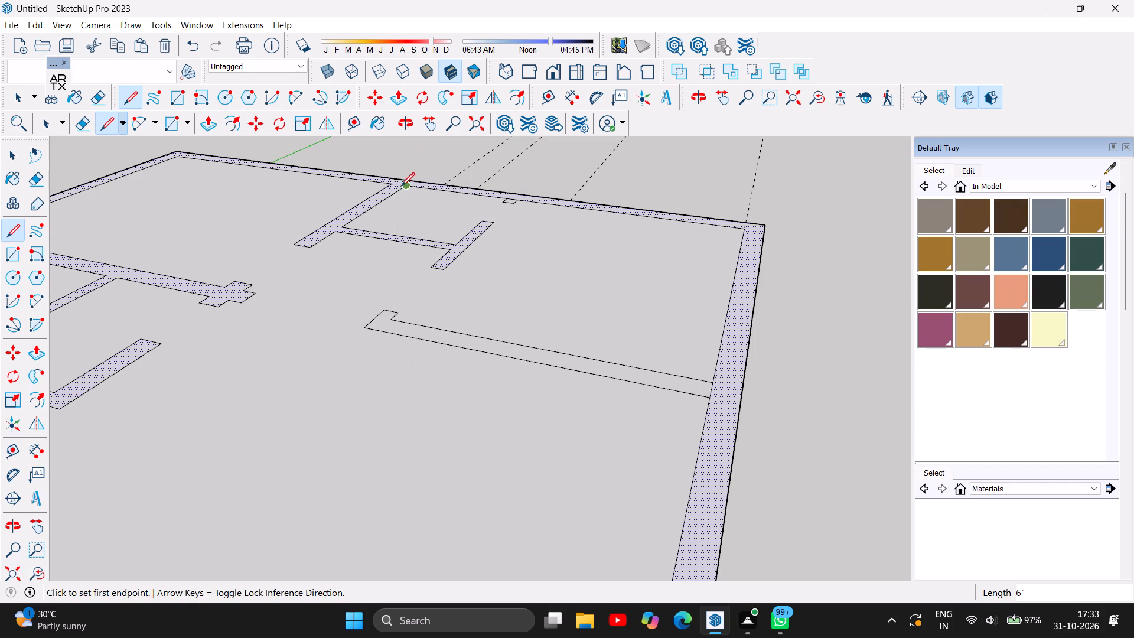
pyautogui.click(403, 187)
pyautogui.click(389, 179)
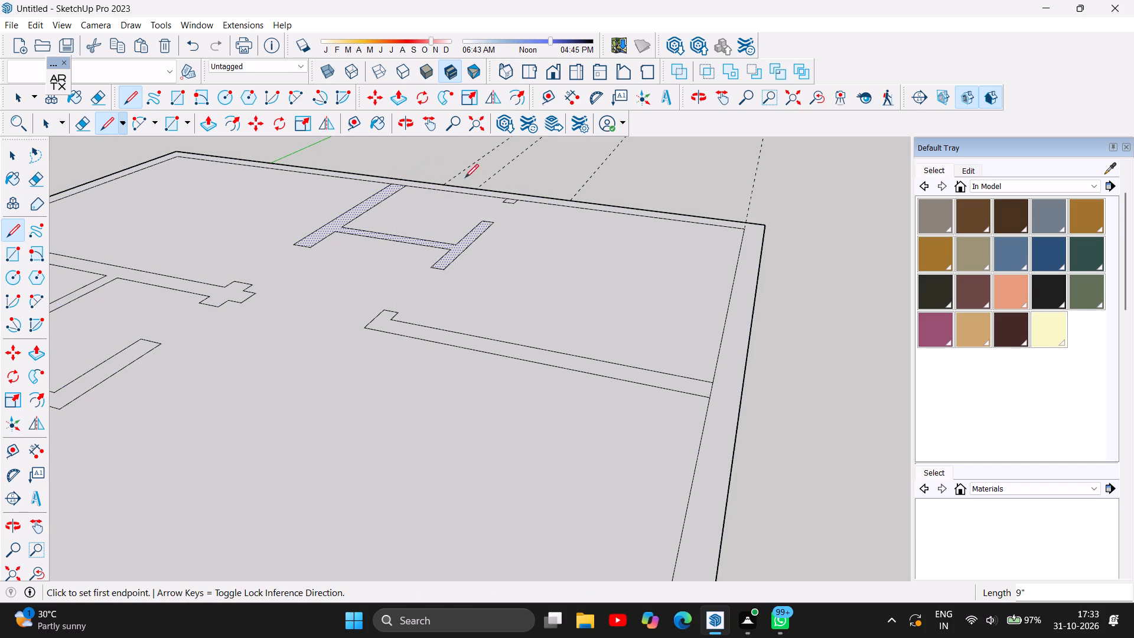
# Draw a 9" line where the long wall outline with the cross-shaped end meets the far side's perimeter strip.
pyautogui.scroll(-2, 527, 250)
pyautogui.scroll(-2, 664, 362)
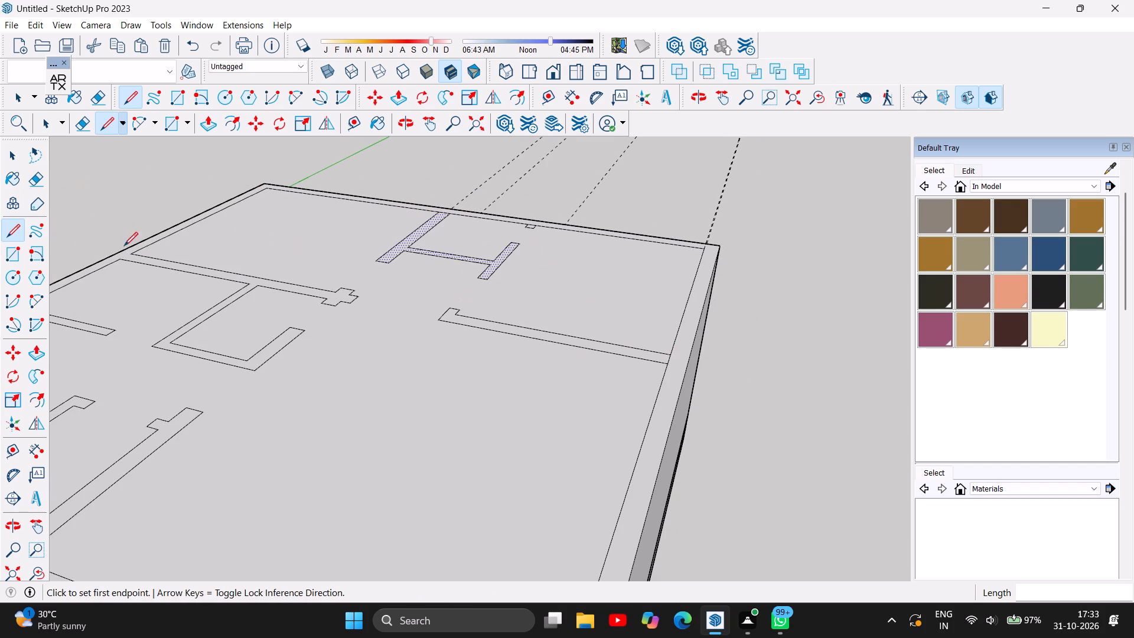
pyautogui.scroll(2, 131, 255)
pyautogui.click(131, 254)
pyautogui.click(118, 260)
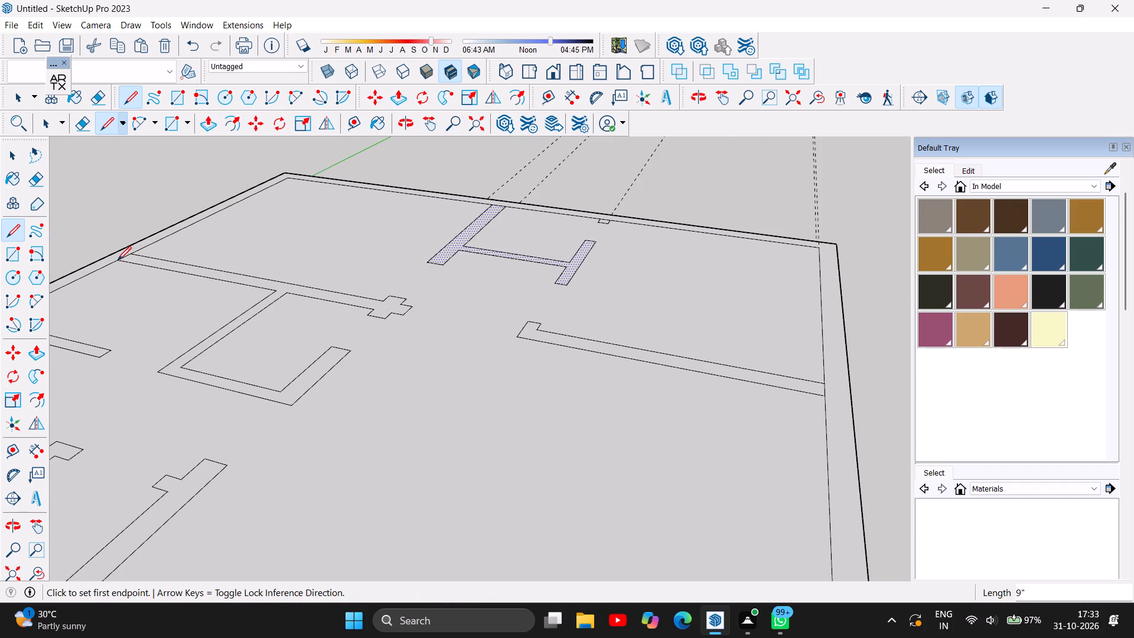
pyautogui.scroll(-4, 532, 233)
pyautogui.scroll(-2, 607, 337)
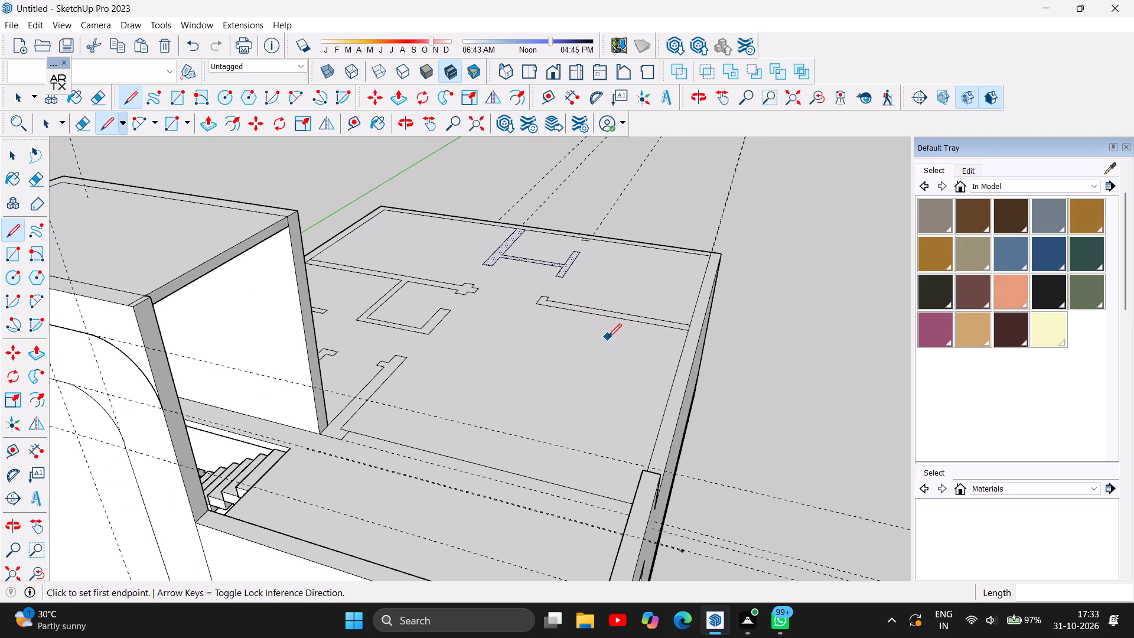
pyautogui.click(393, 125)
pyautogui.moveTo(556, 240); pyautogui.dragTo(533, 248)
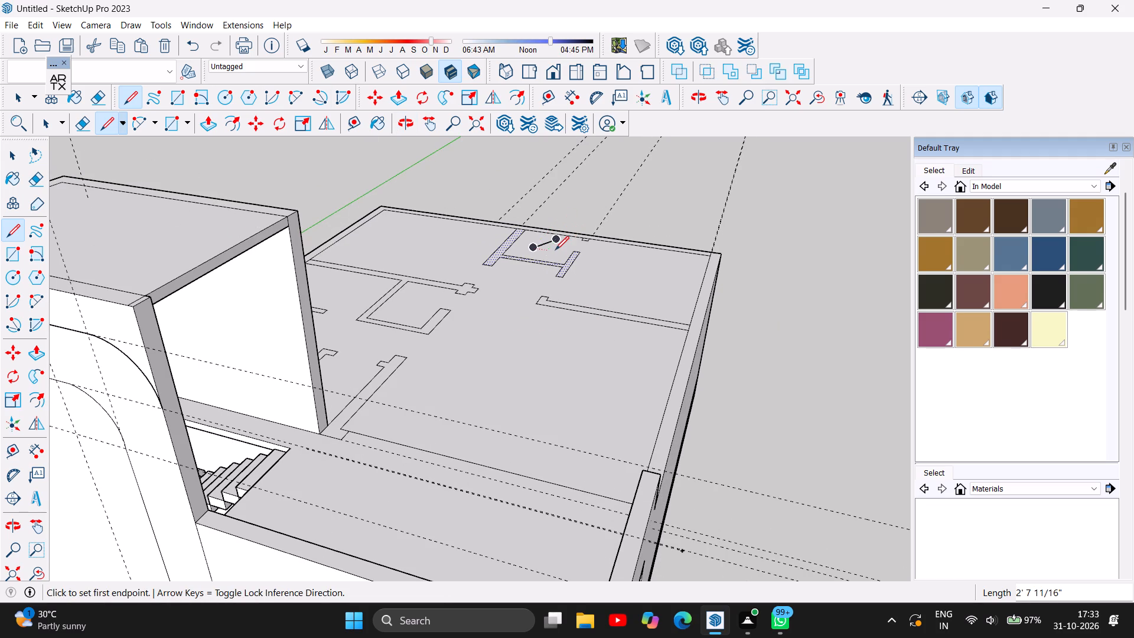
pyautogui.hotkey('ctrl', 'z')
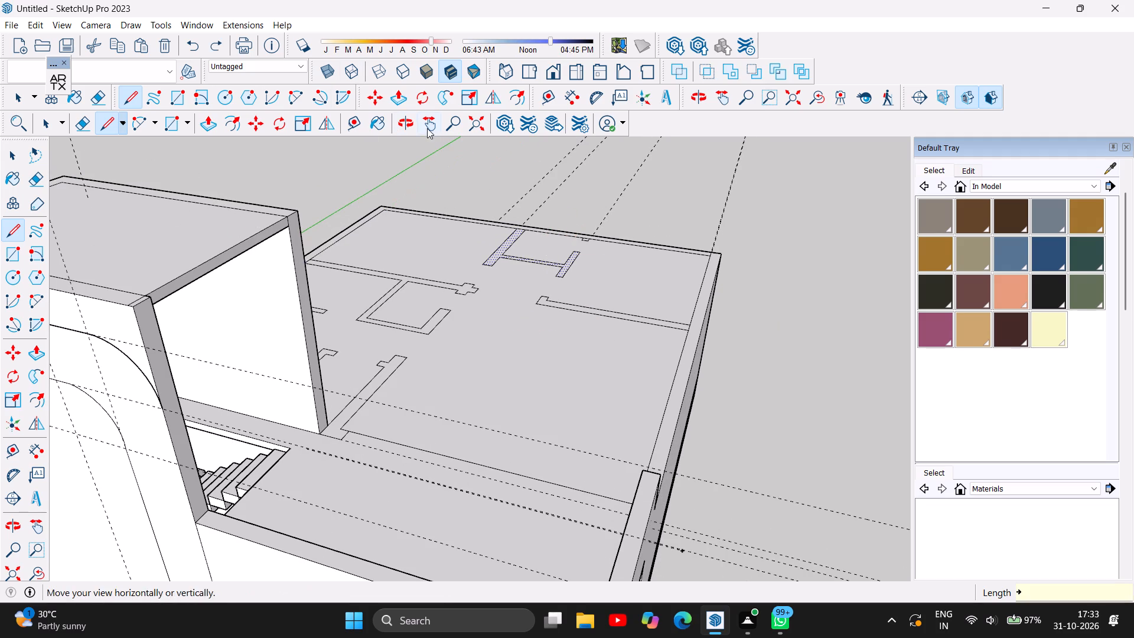
# Draw a 6" line separating the short straight wall outline from the far side's perimeter strip.
pyautogui.click(412, 123)
pyautogui.moveTo(585, 183); pyautogui.dragTo(390, 243)
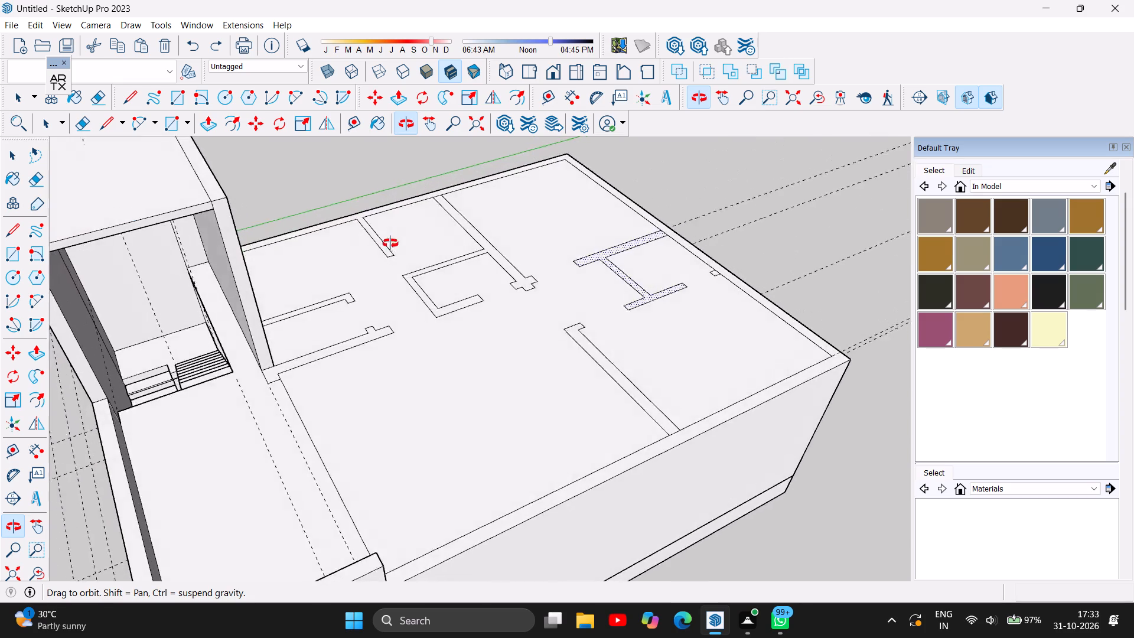
pyautogui.moveTo(390, 243); pyautogui.dragTo(354, 268)
pyautogui.scroll(3, 467, 174)
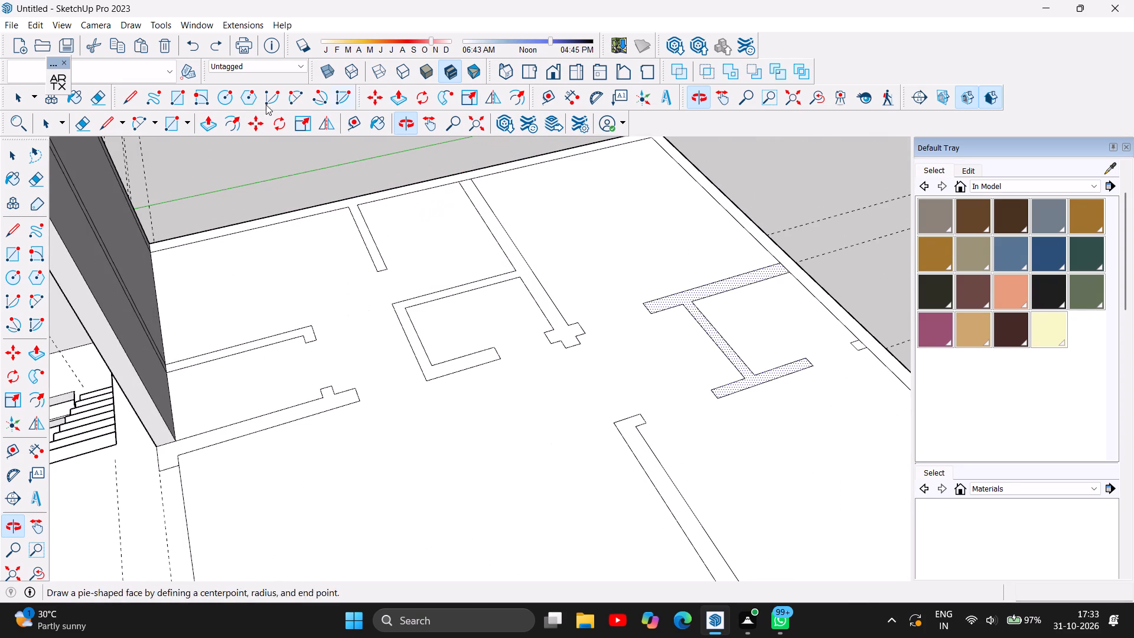
pyautogui.click(129, 89)
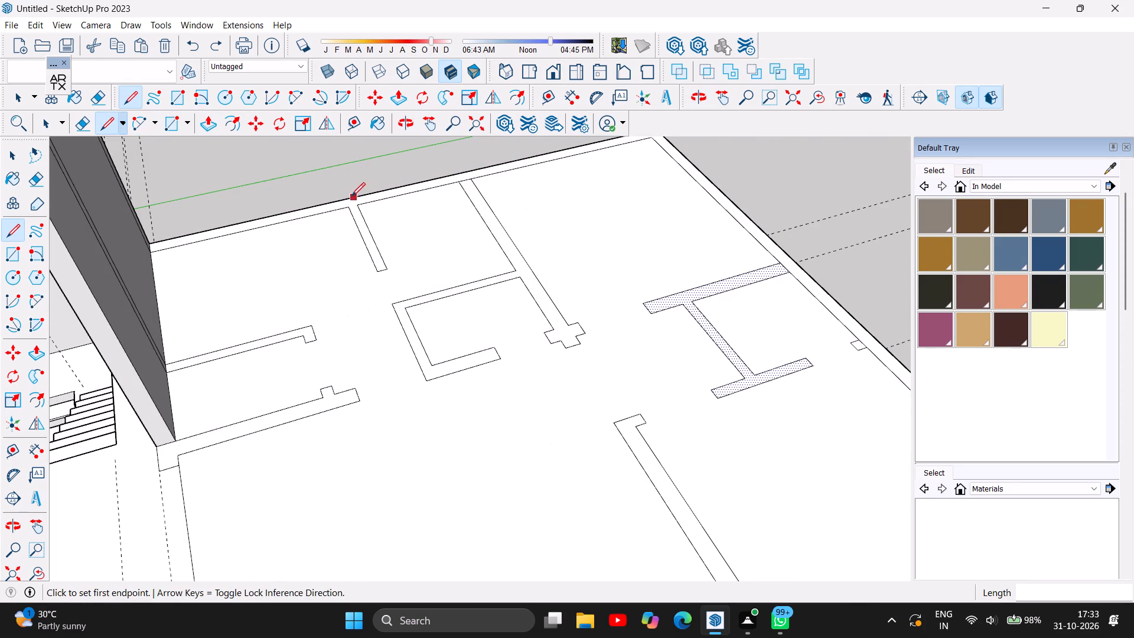
pyautogui.click(356, 202)
pyautogui.click(346, 204)
# Draw a 9" line across the end of the far side's perimeter strip, where it meets the stairwell enclosure.
pyautogui.scroll(1, 334, 263)
pyautogui.scroll(-4, 334, 263)
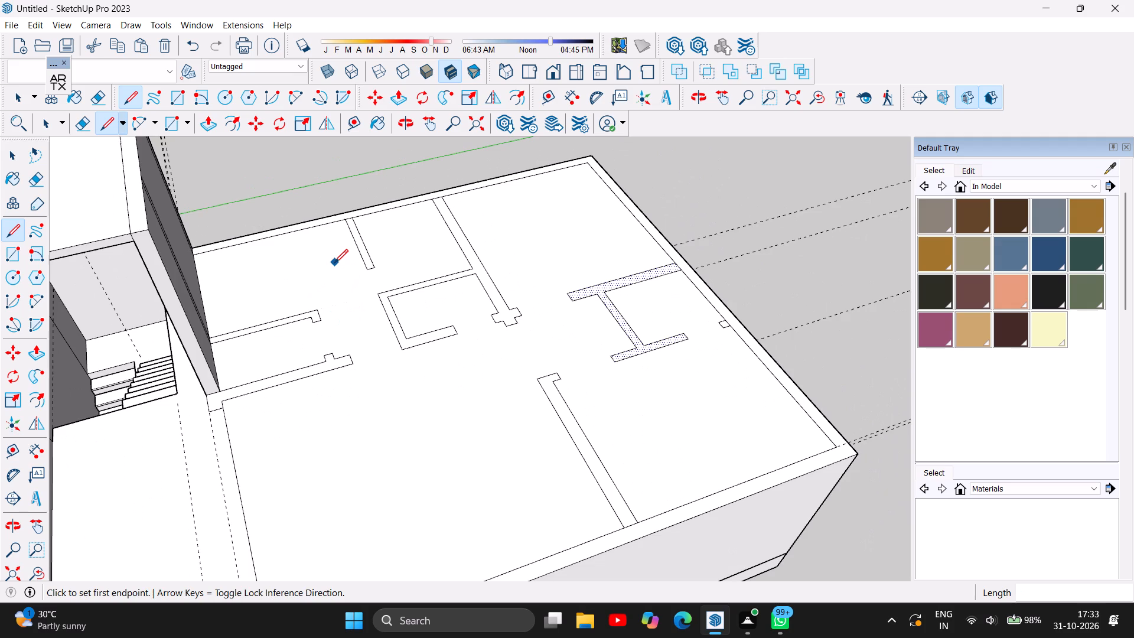
pyautogui.scroll(-2, 334, 263)
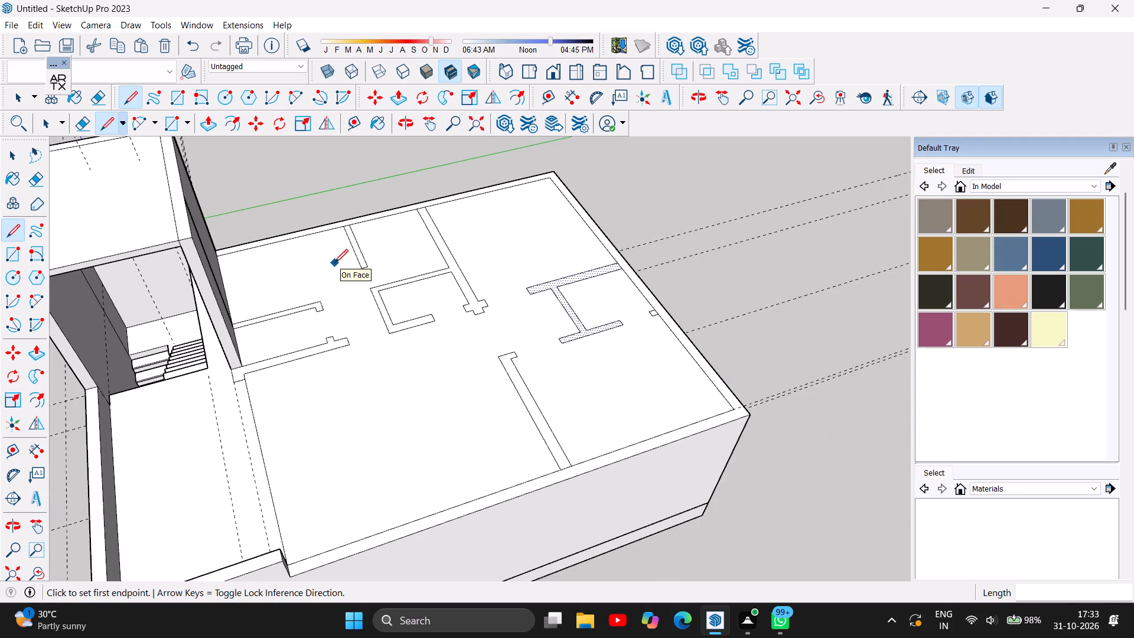
pyautogui.scroll(2, 261, 249)
pyautogui.scroll(3, 205, 224)
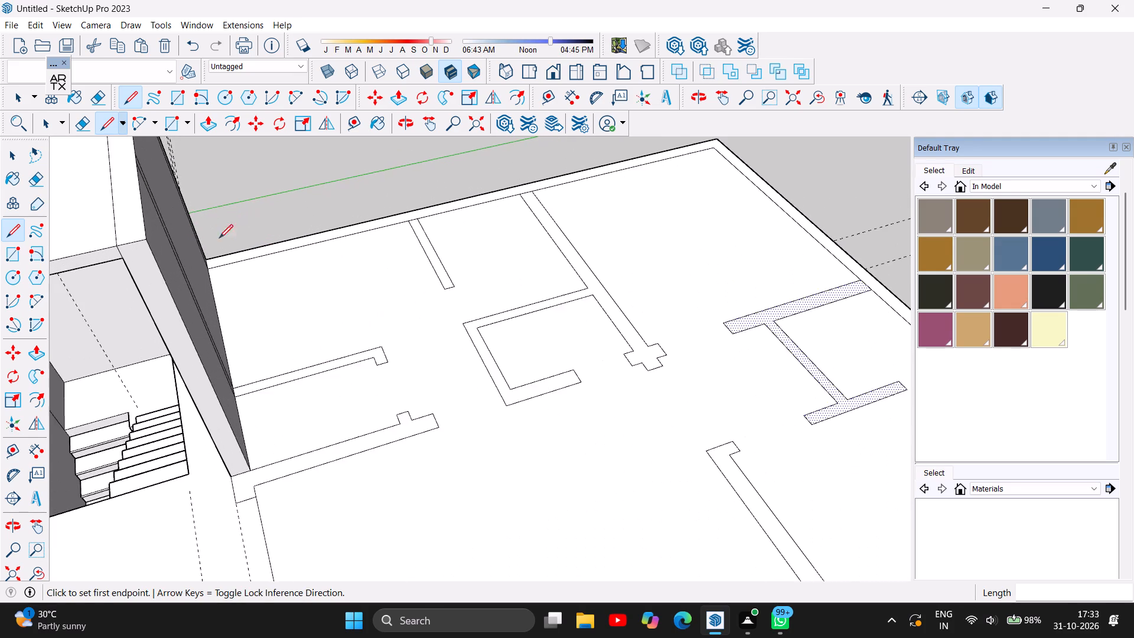
pyautogui.scroll(4, 233, 250)
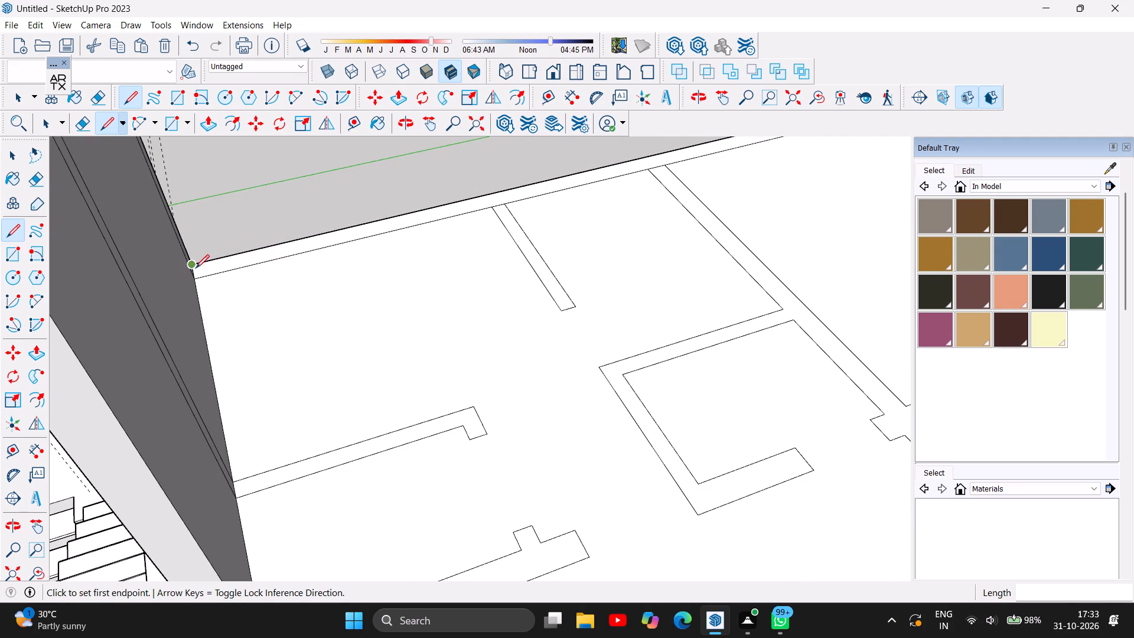
pyautogui.click(194, 265)
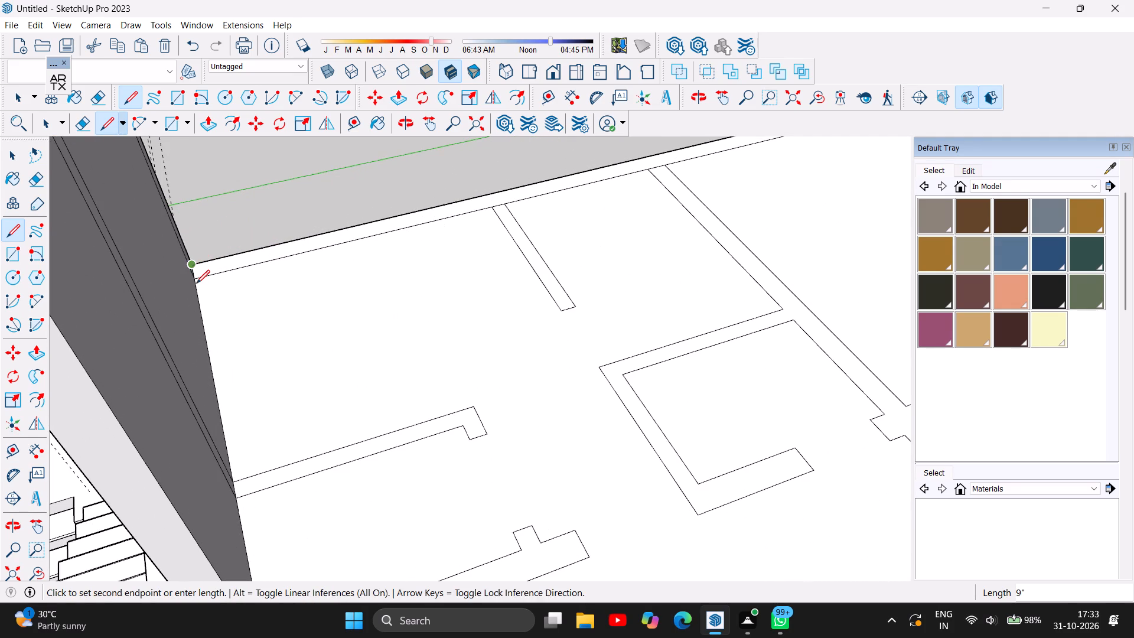
pyautogui.click(196, 284)
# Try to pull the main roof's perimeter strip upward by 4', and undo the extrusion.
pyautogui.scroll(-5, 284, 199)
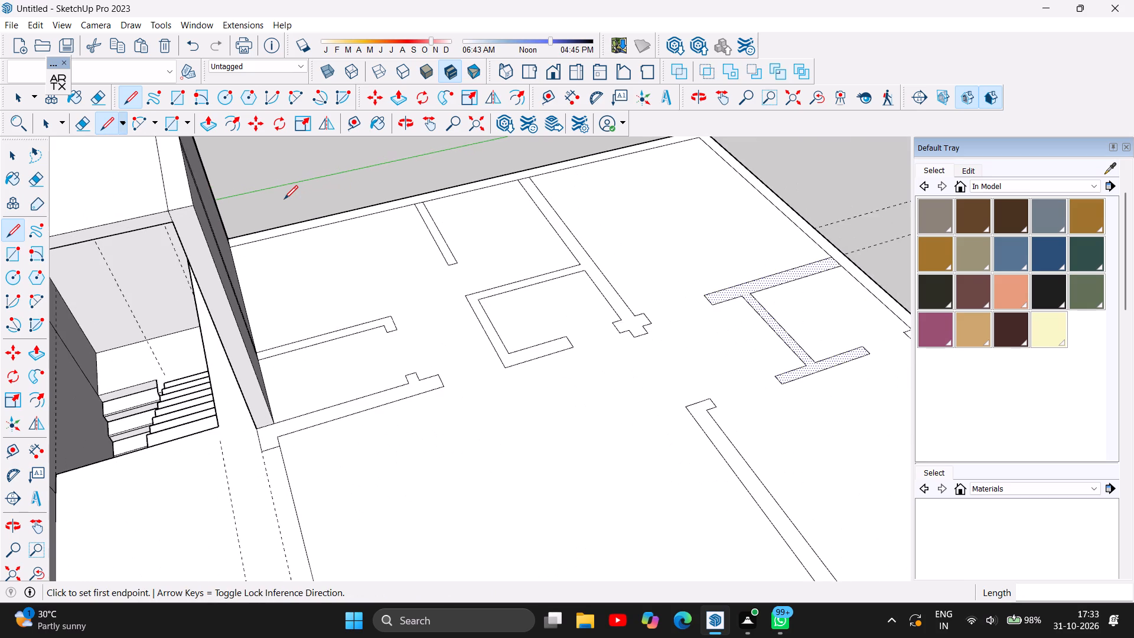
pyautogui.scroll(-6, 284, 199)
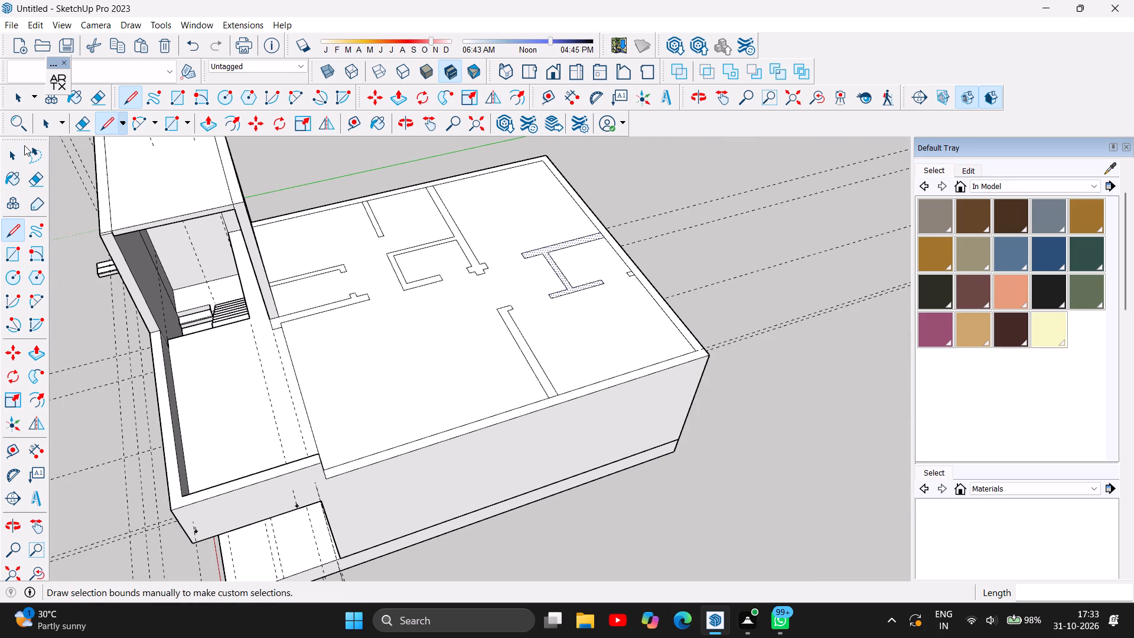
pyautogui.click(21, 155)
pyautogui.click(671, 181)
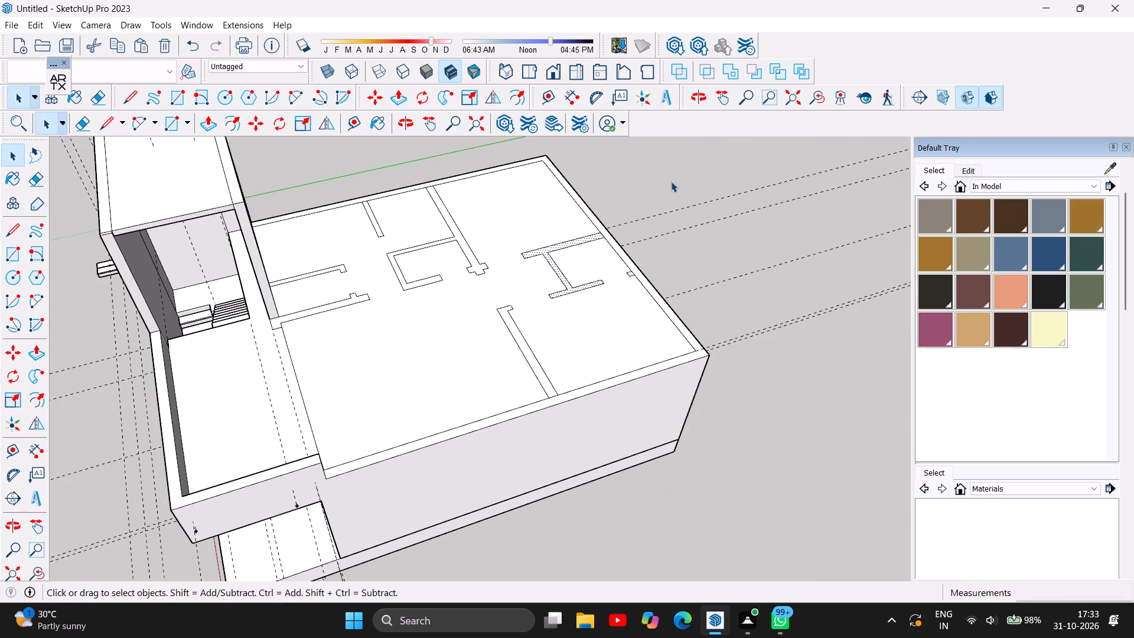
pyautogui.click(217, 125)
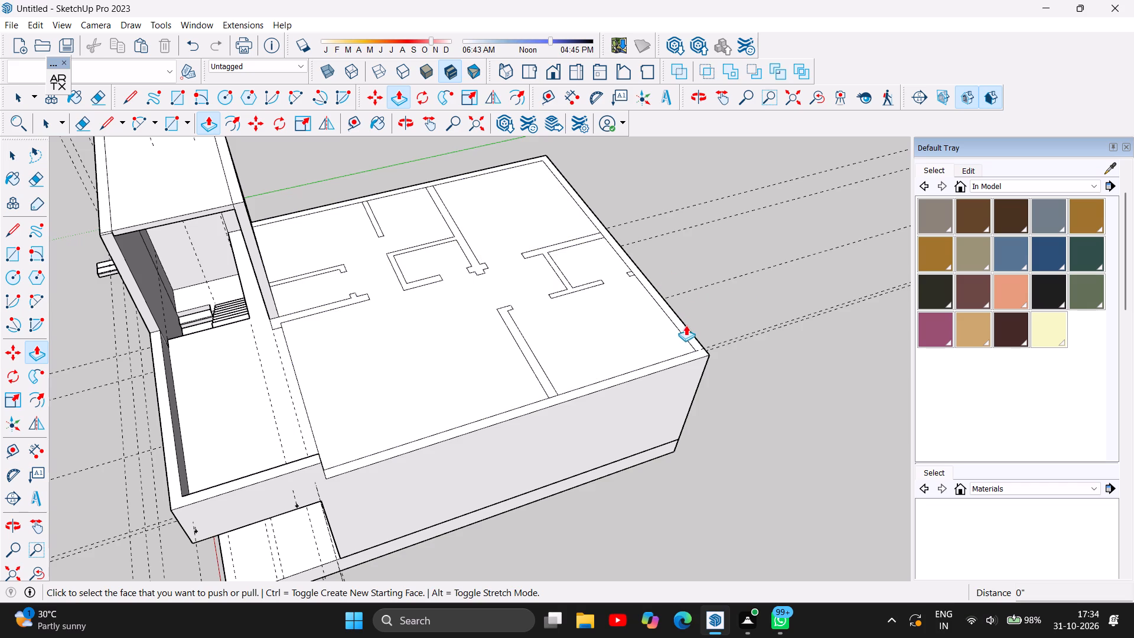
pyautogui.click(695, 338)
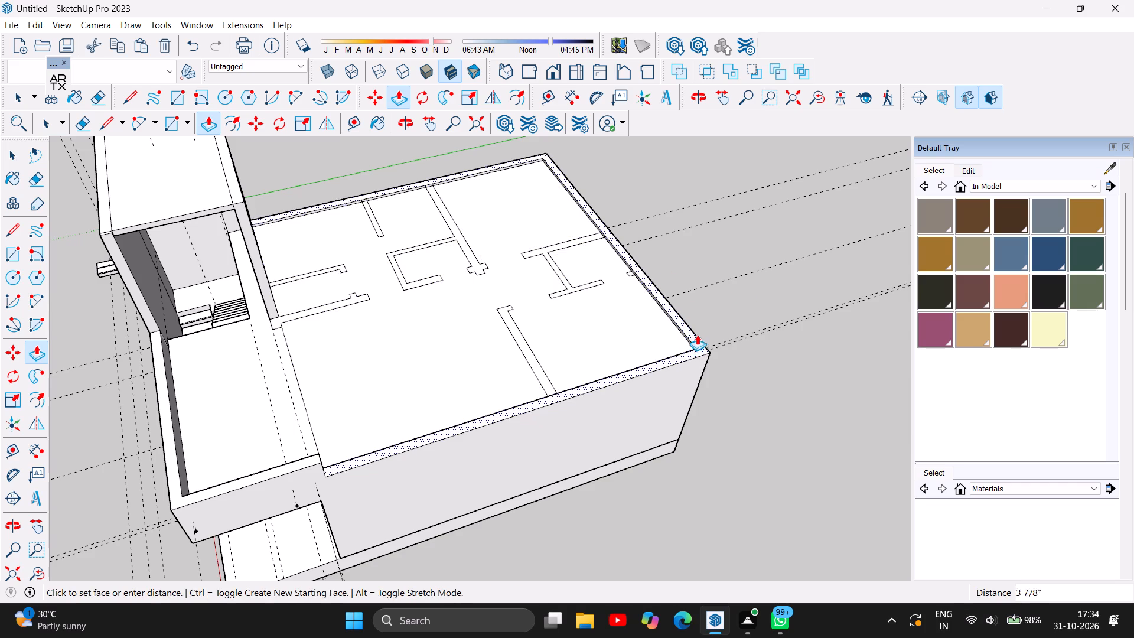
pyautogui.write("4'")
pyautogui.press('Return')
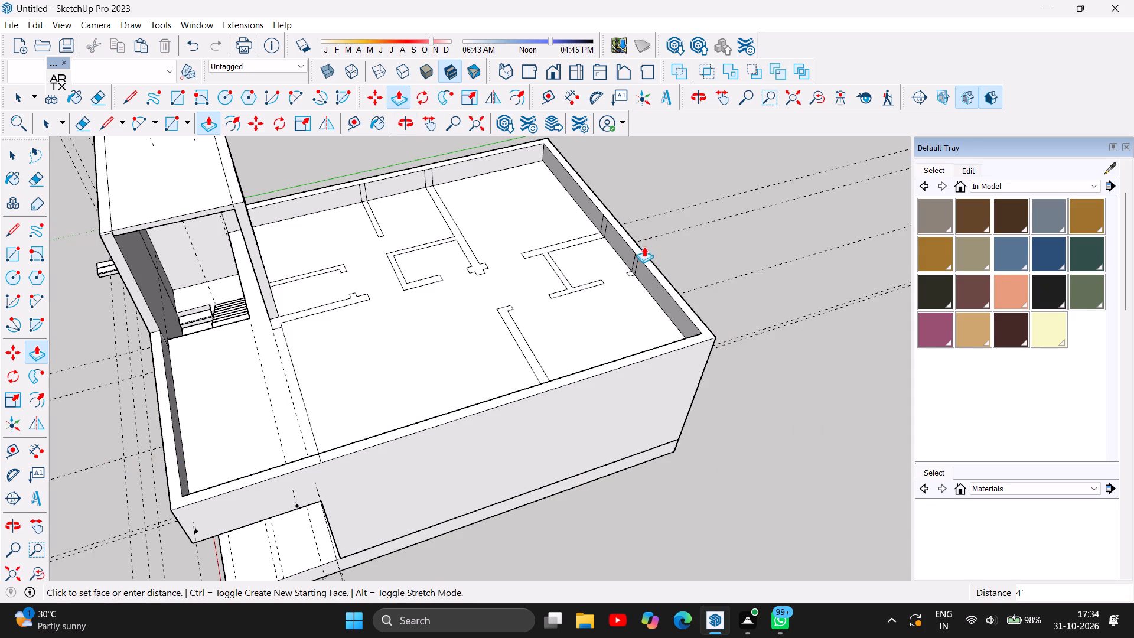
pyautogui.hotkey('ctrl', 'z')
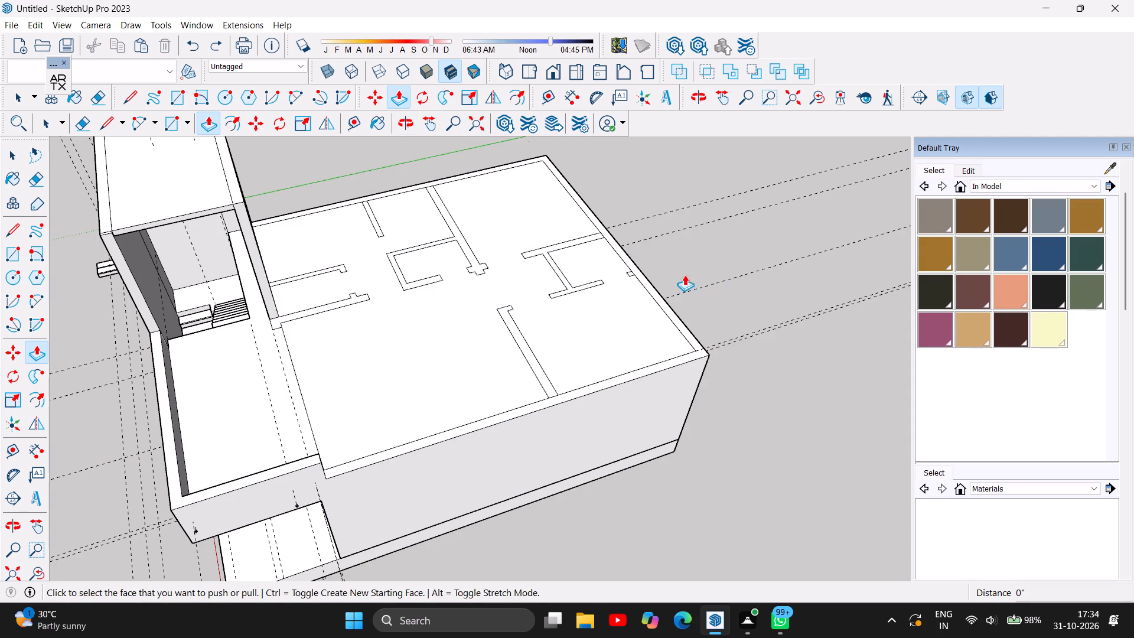
# Push/Pull the main roof's perimeter strip upward as a parapet, entering a distance of 4'.
pyautogui.click(661, 302)
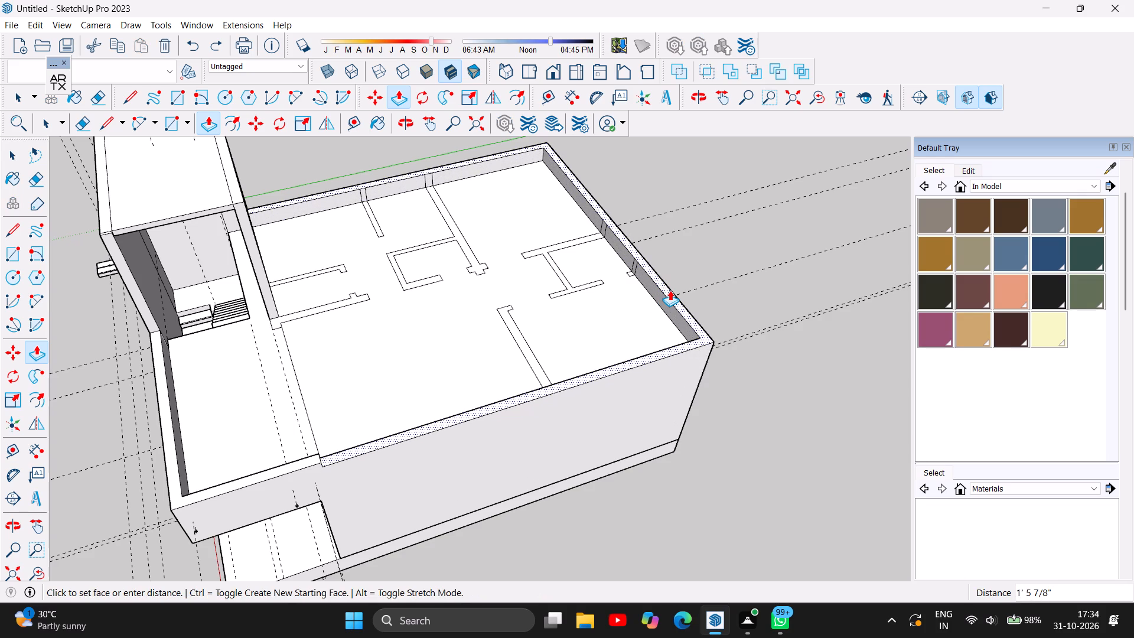
pyautogui.write("4'")
pyautogui.press('Return')
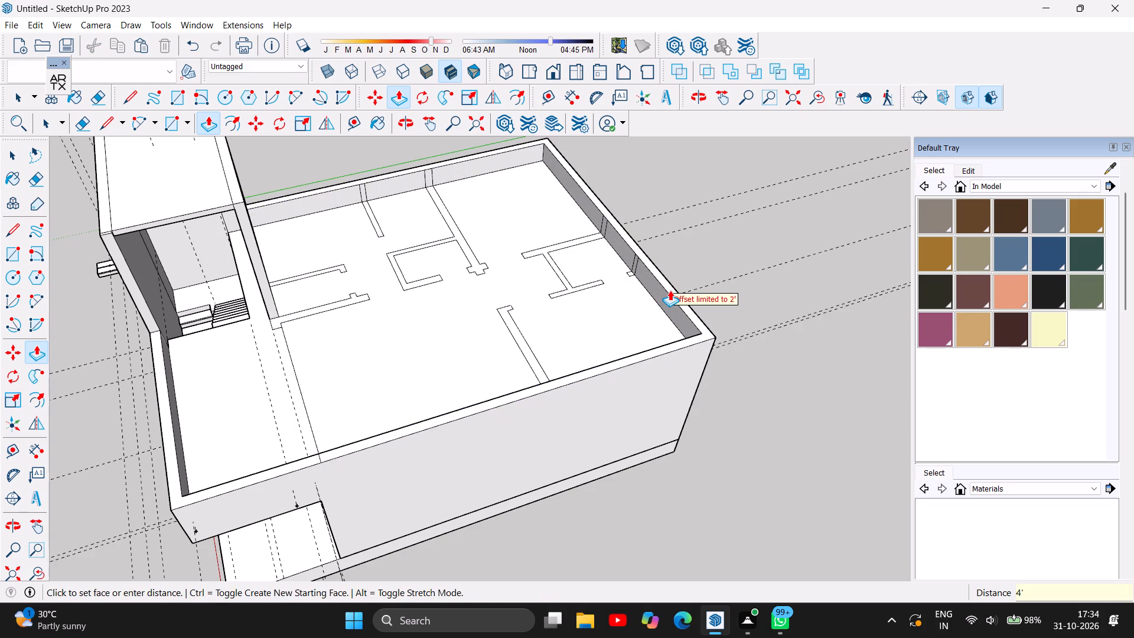
# Lower the top of the front slab's parapet by 1'.
pyautogui.click(273, 469)
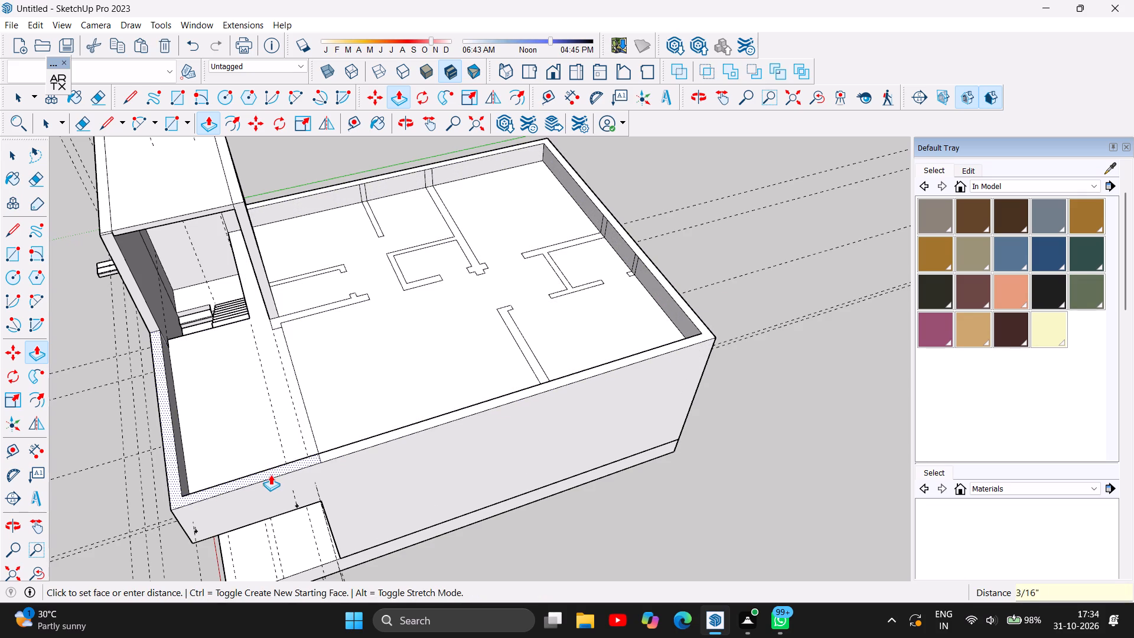
pyautogui.write("1'")
pyautogui.press('Return')
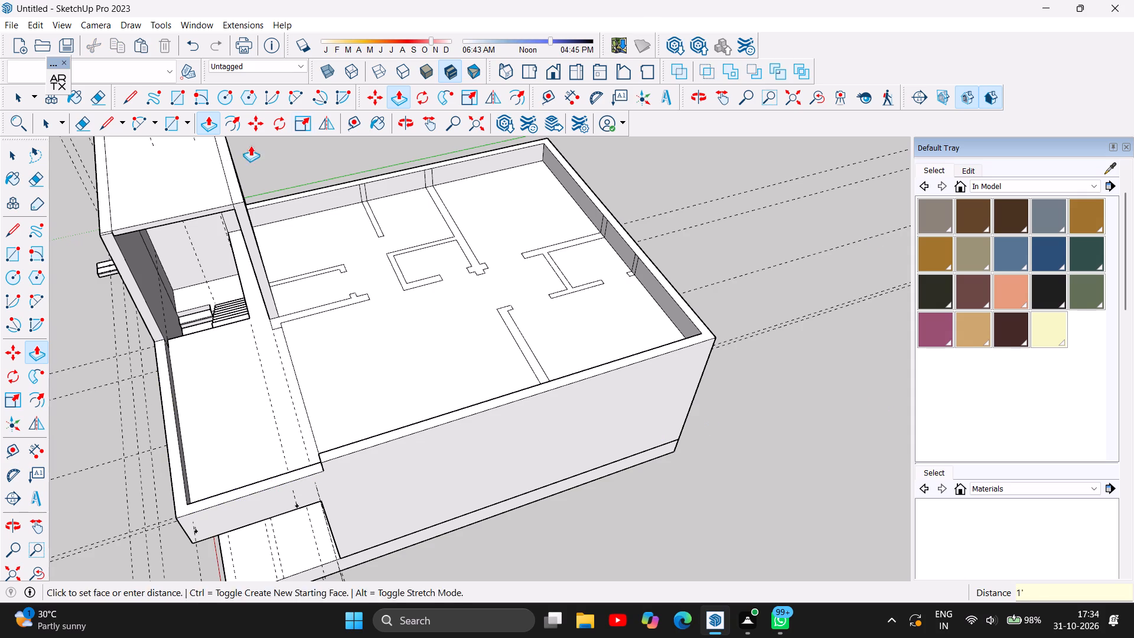
# Examine the house's roof parapets, front slab and arched stairwell facade from the front, the side and above.
pyautogui.click(411, 126)
pyautogui.moveTo(281, 339); pyautogui.dragTo(285, 336)
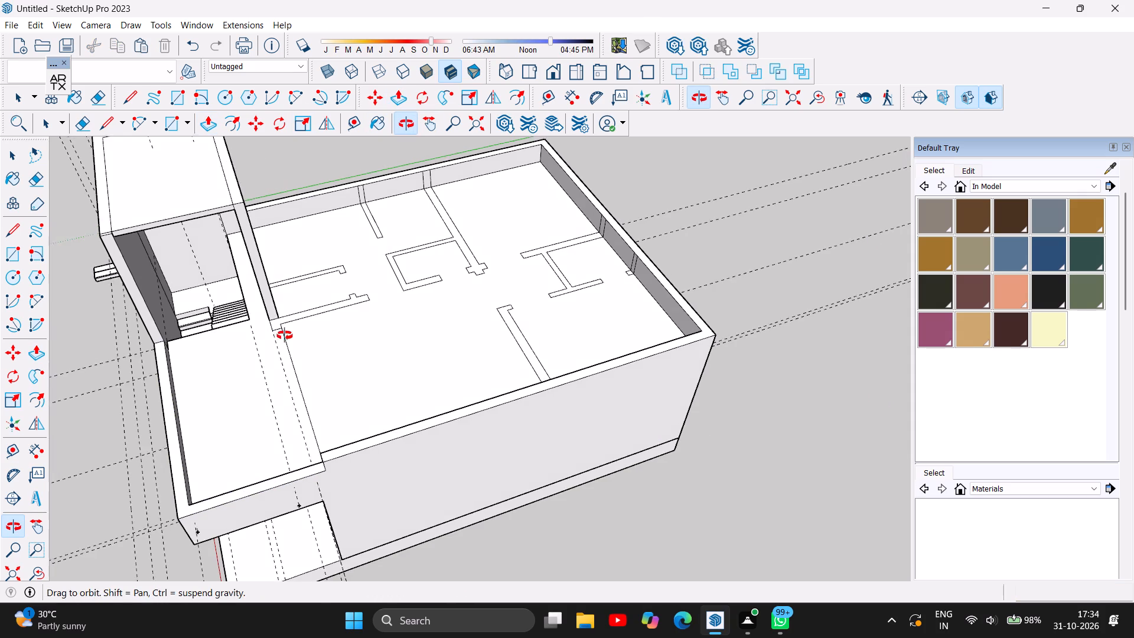
pyautogui.moveTo(285, 336); pyautogui.dragTo(506, 126)
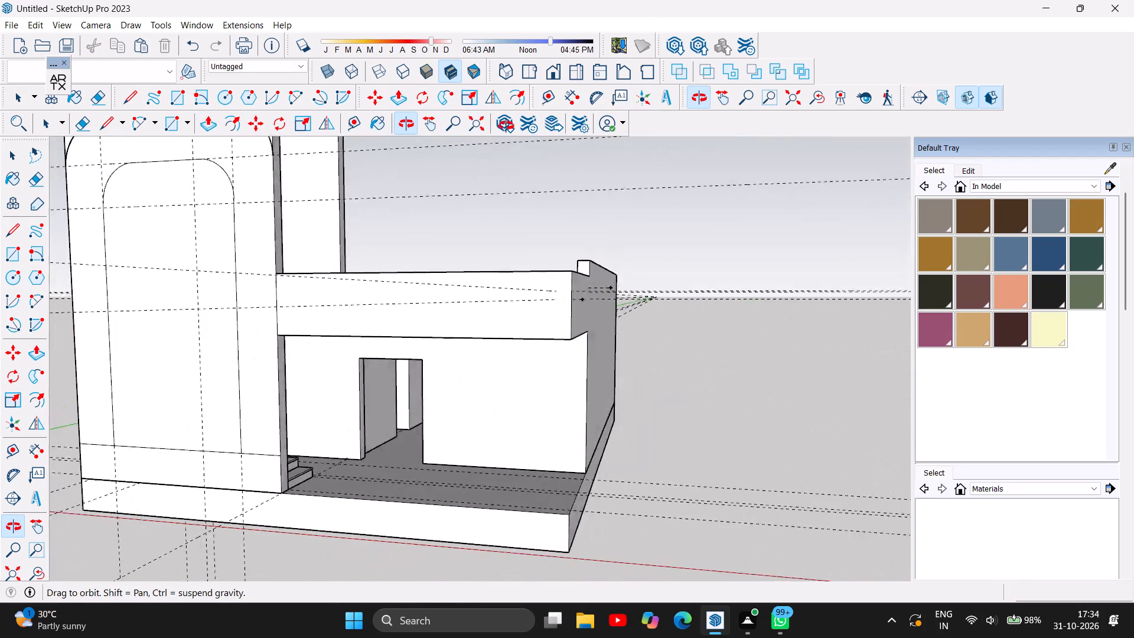
pyautogui.moveTo(506, 126); pyautogui.dragTo(318, 338)
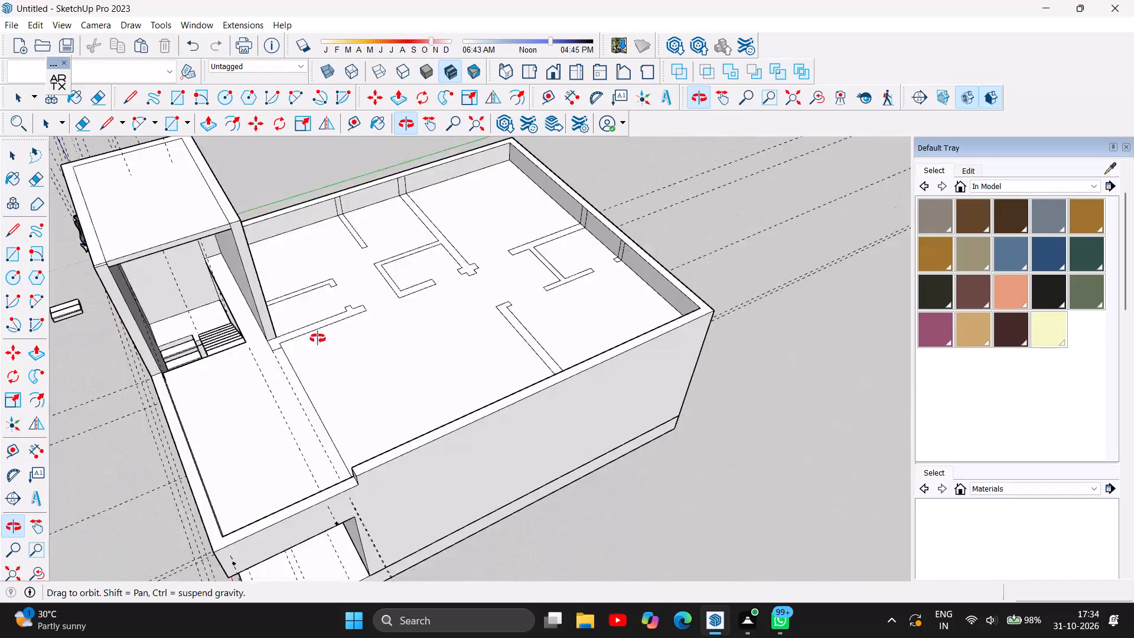
pyautogui.moveTo(318, 338); pyautogui.dragTo(322, 168)
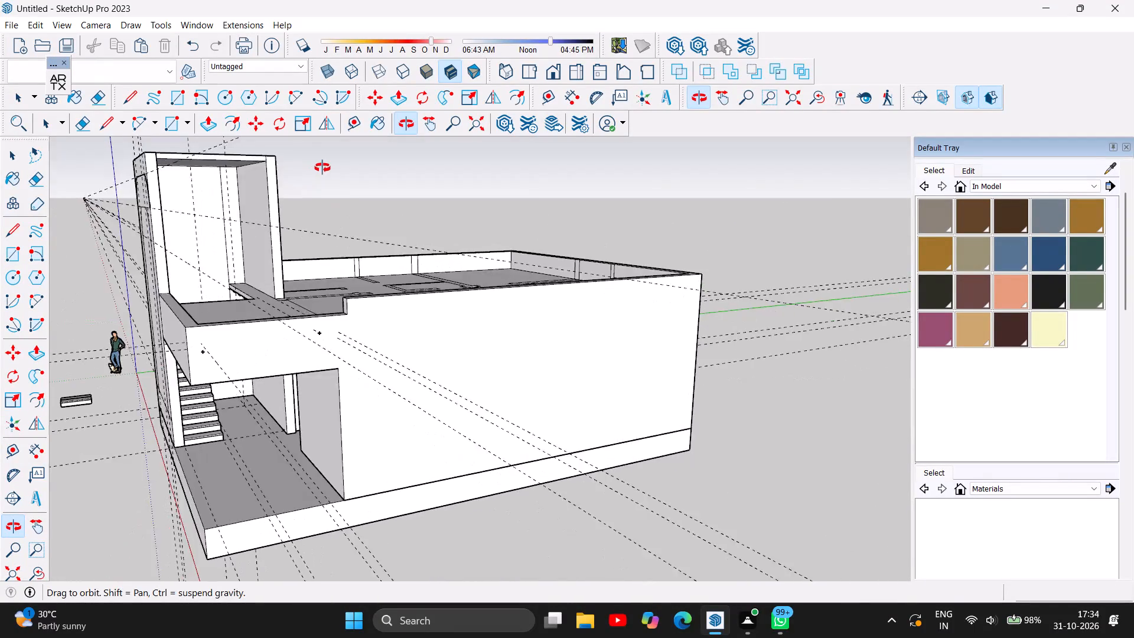
pyautogui.moveTo(322, 168); pyautogui.dragTo(686, 123)
pyautogui.moveTo(673, 126); pyautogui.dragTo(586, 139)
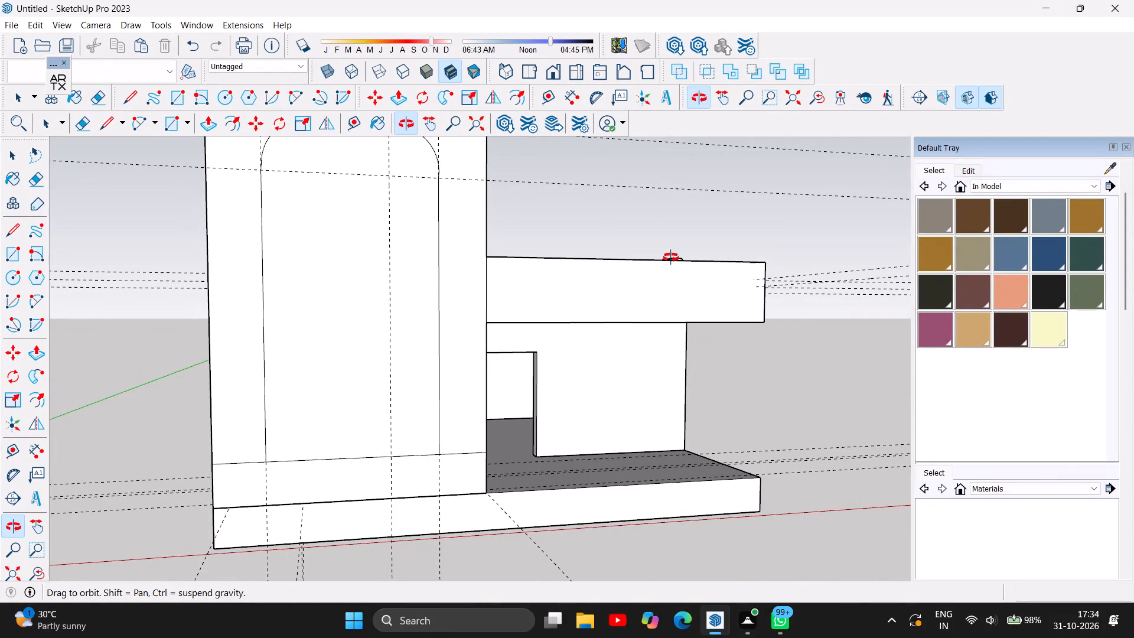
pyautogui.moveTo(677, 243); pyautogui.dragTo(661, 309)
pyautogui.scroll(-4, 461, 334)
pyautogui.moveTo(470, 367); pyautogui.dragTo(337, 346)
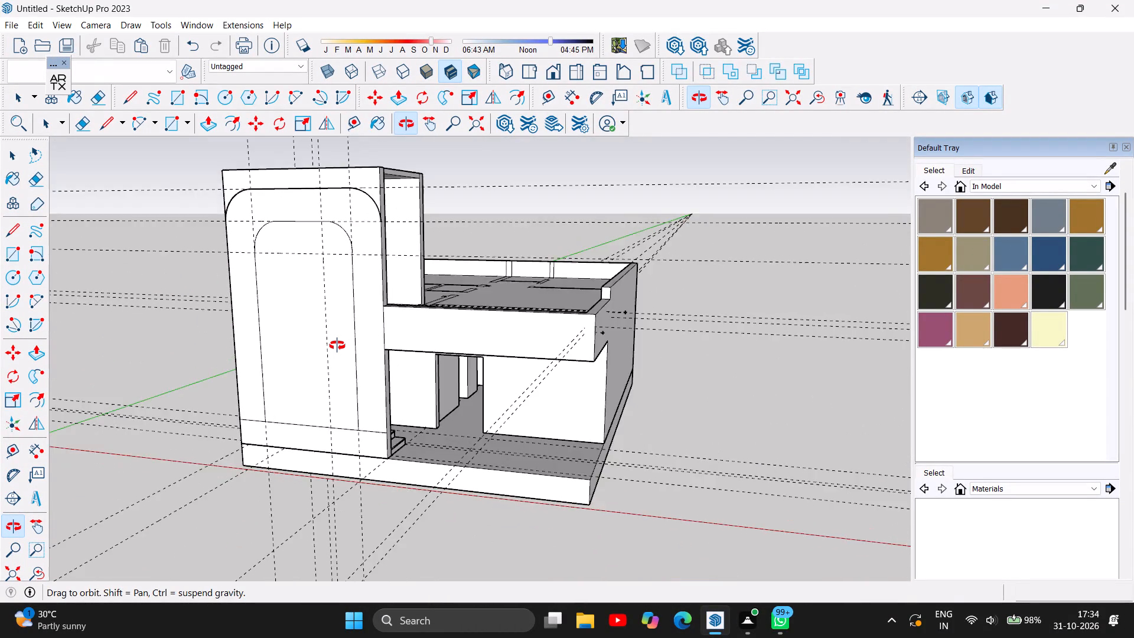
pyautogui.moveTo(337, 346); pyautogui.dragTo(339, 344)
pyautogui.scroll(2, 459, 393)
pyautogui.moveTo(660, 360); pyautogui.dragTo(403, 311)
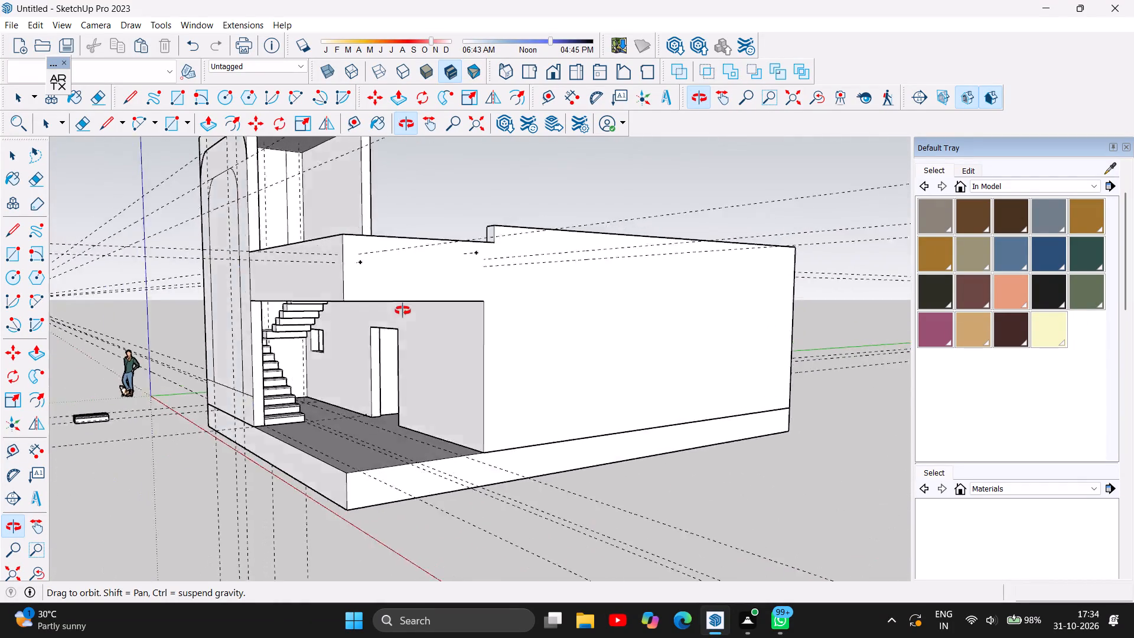
pyautogui.moveTo(403, 311); pyautogui.dragTo(676, 249)
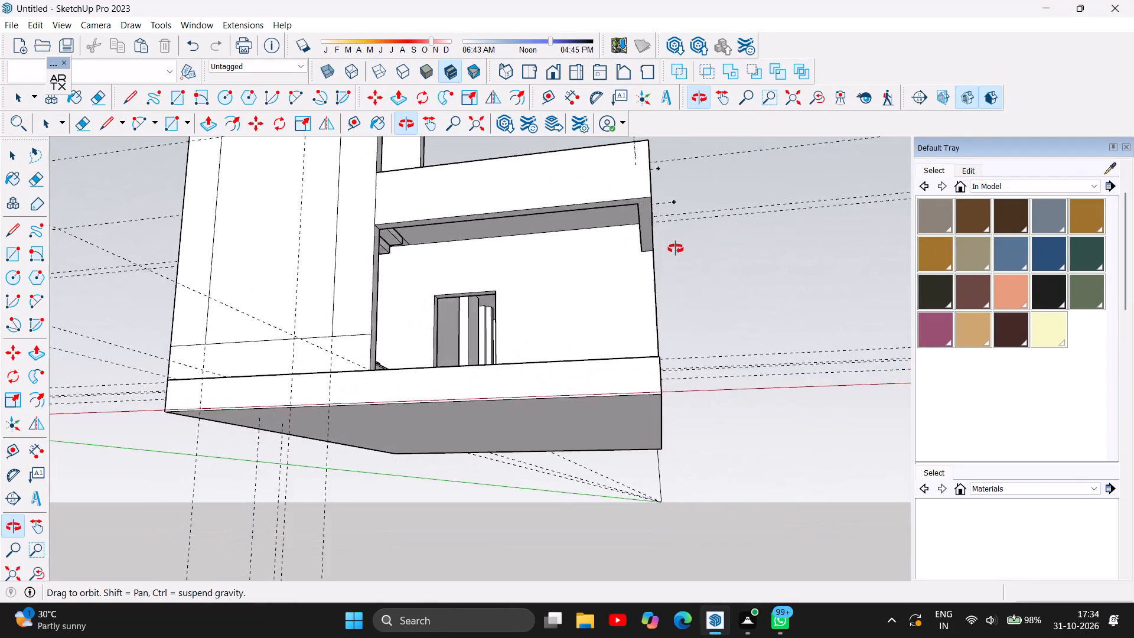
pyautogui.moveTo(676, 249); pyautogui.dragTo(769, 353)
pyautogui.scroll(-4, 548, 410)
pyautogui.moveTo(679, 395); pyautogui.dragTo(626, 379)
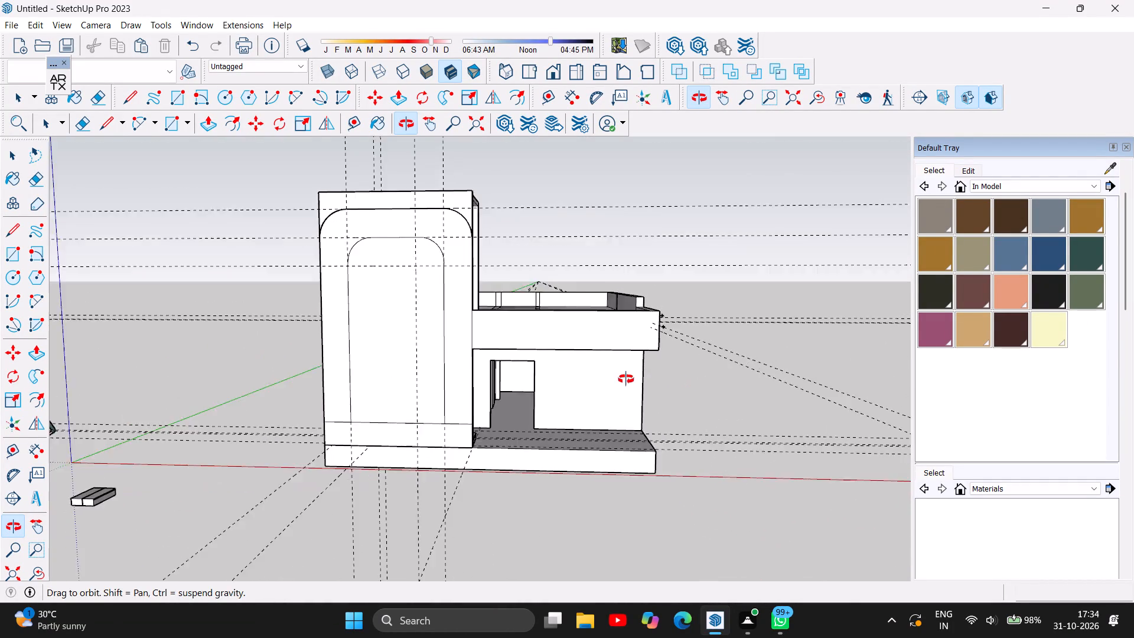
pyautogui.moveTo(626, 379); pyautogui.dragTo(570, 382)
pyautogui.scroll(3, 445, 432)
pyautogui.scroll(-2, 447, 434)
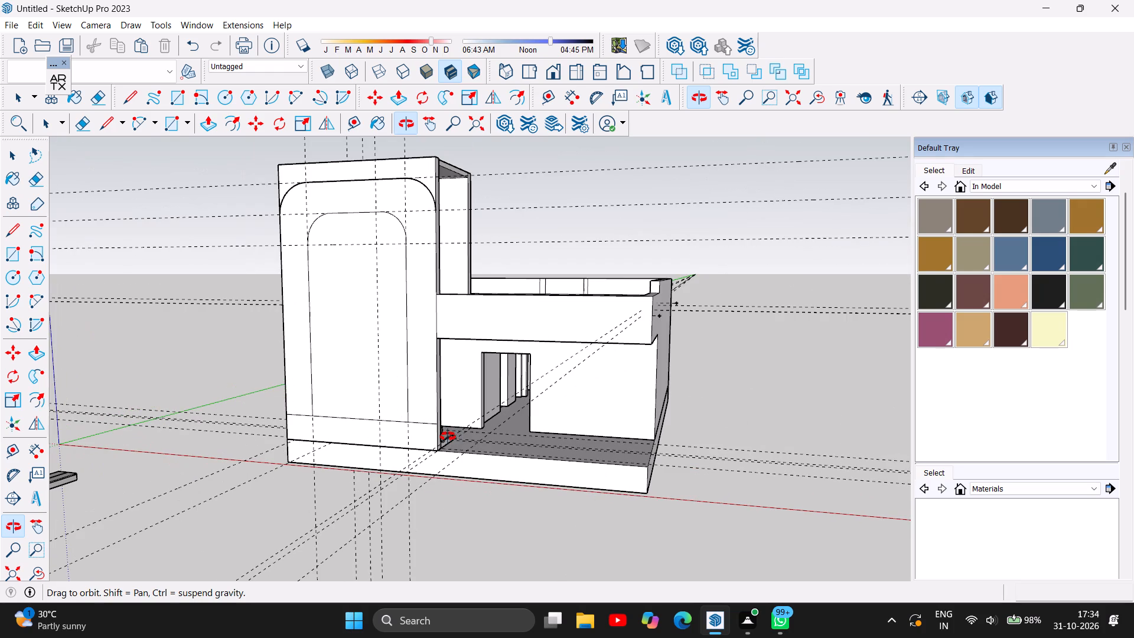
pyautogui.moveTo(338, 464); pyautogui.dragTo(416, 469)
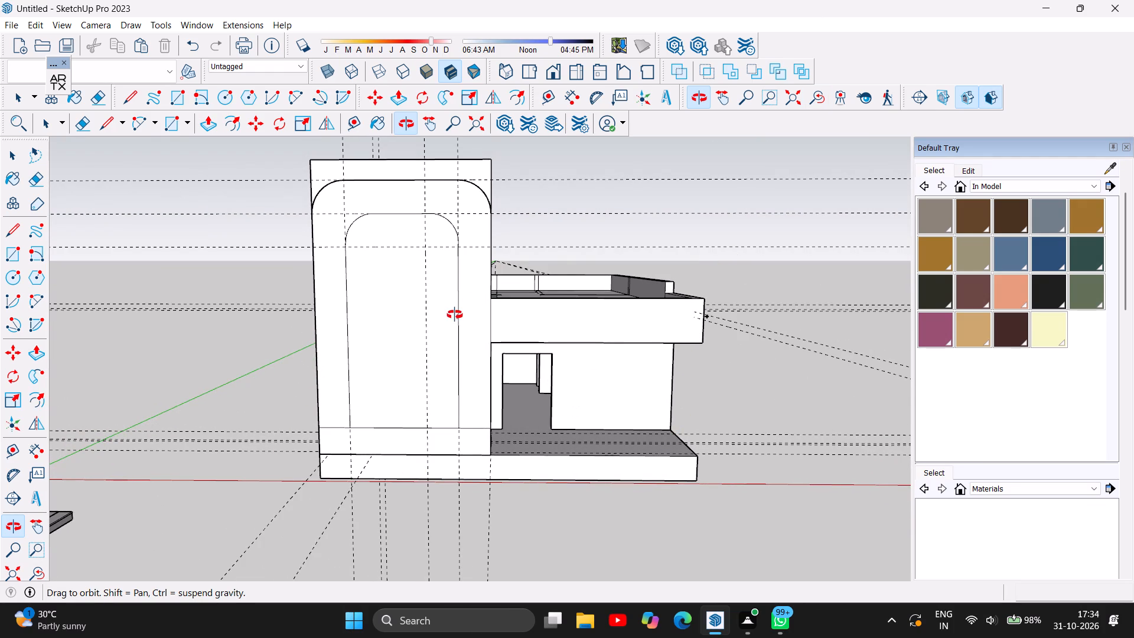
pyautogui.scroll(2, 483, 300)
pyautogui.scroll(-2, 406, 416)
pyautogui.scroll(1, 417, 440)
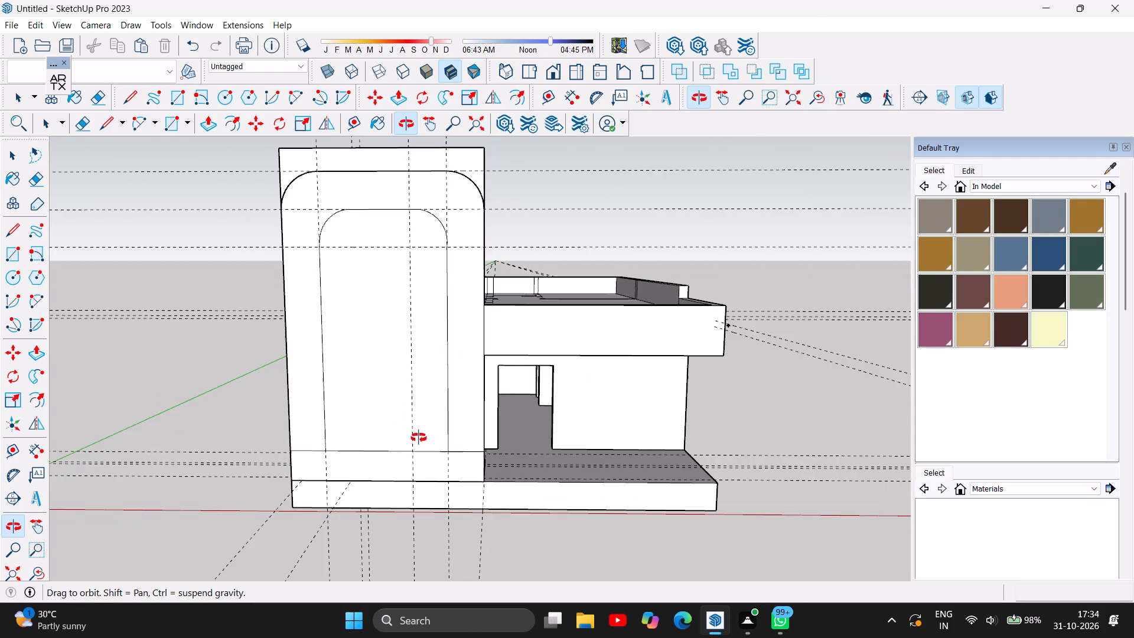
pyautogui.moveTo(485, 486); pyautogui.dragTo(435, 497)
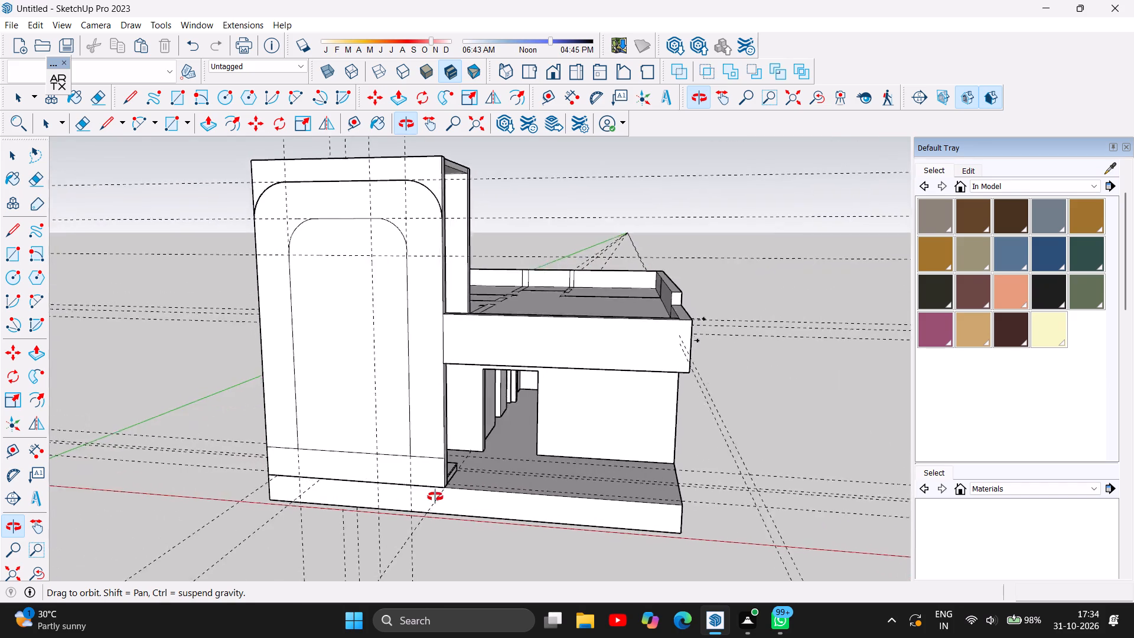
pyautogui.moveTo(435, 497); pyautogui.dragTo(500, 495)
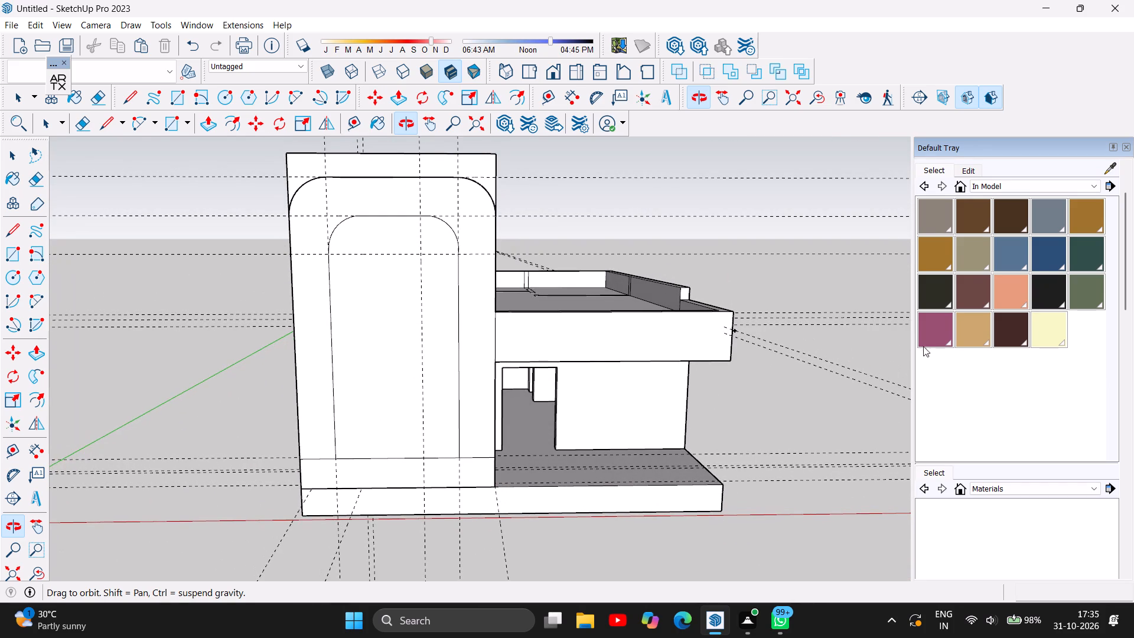
pyautogui.scroll(5, 992, 322)
pyautogui.scroll(-8, 992, 321)
pyautogui.scroll(-2, 878, 420)
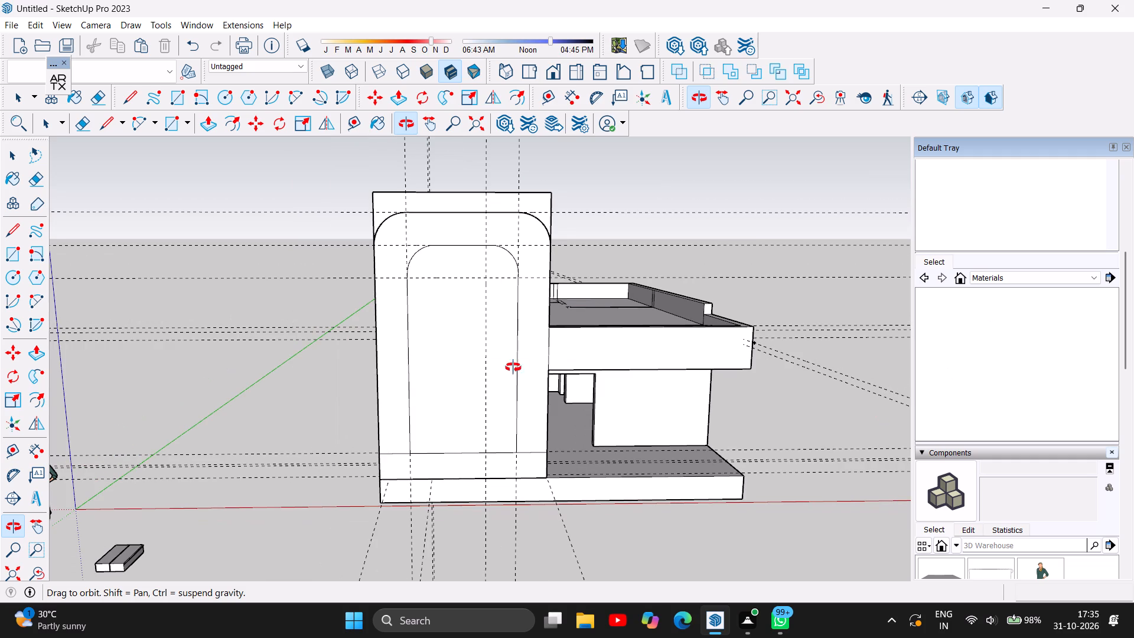
pyautogui.scroll(-1, 162, 401)
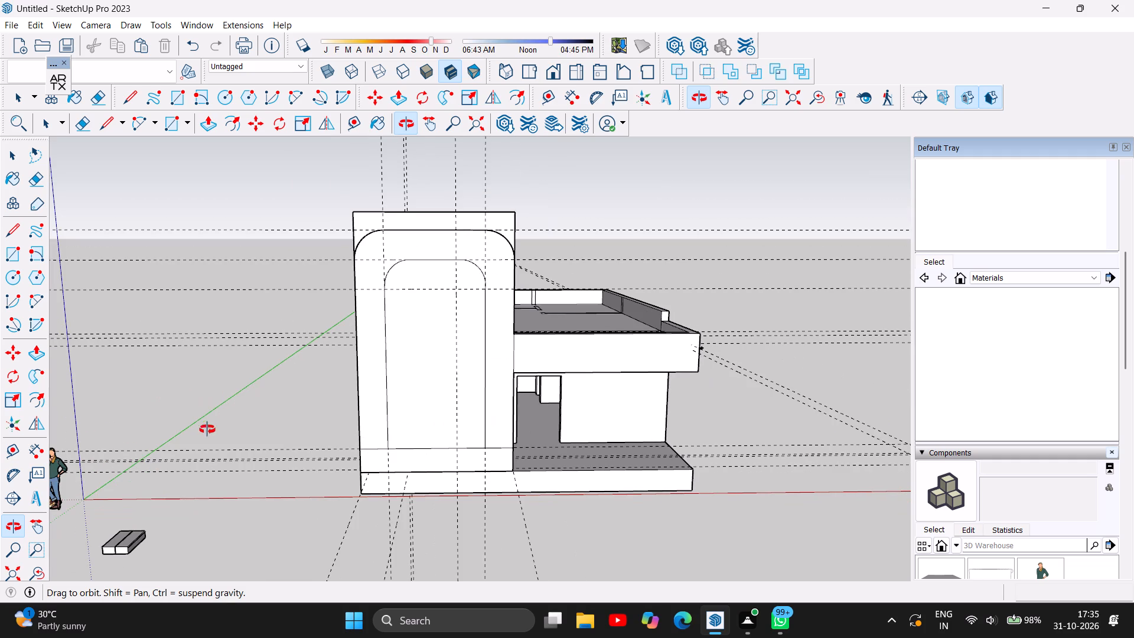
pyautogui.scroll(1, 504, 462)
pyautogui.moveTo(760, 443); pyautogui.dragTo(570, 404)
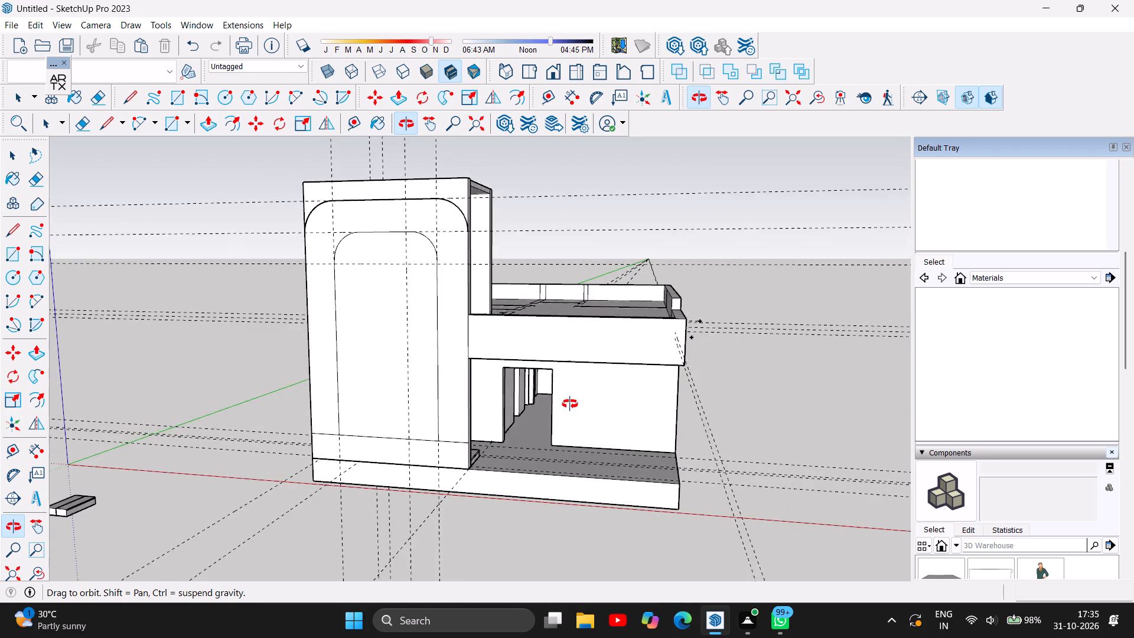
pyautogui.moveTo(570, 404); pyautogui.dragTo(569, 404)
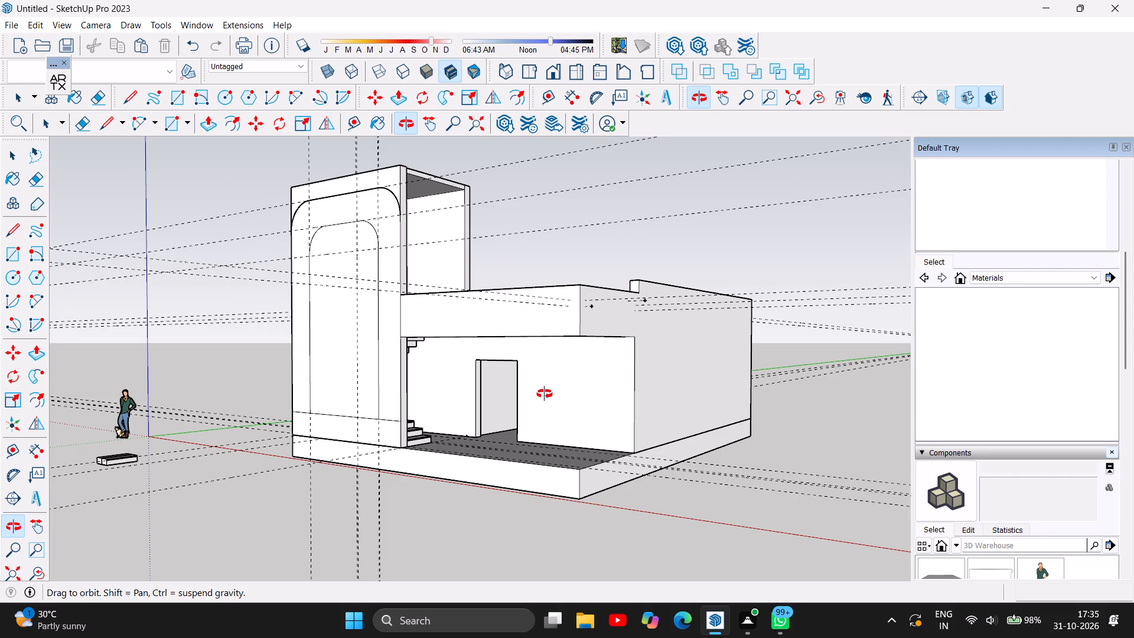
pyautogui.moveTo(545, 441); pyautogui.dragTo(516, 546)
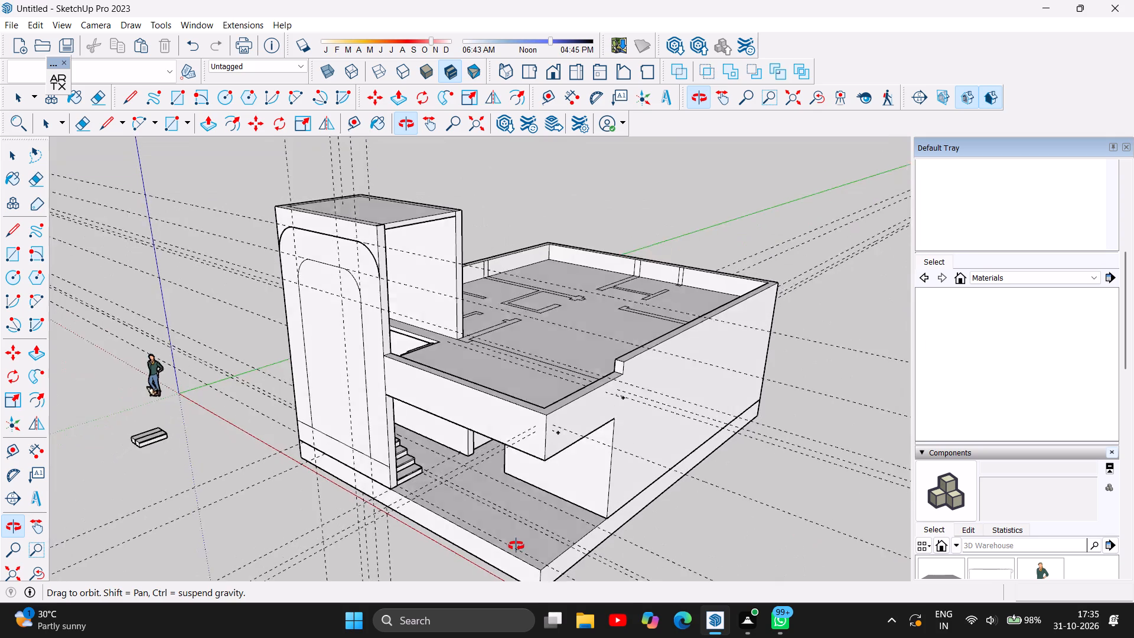
pyautogui.moveTo(516, 546); pyautogui.dragTo(507, 599)
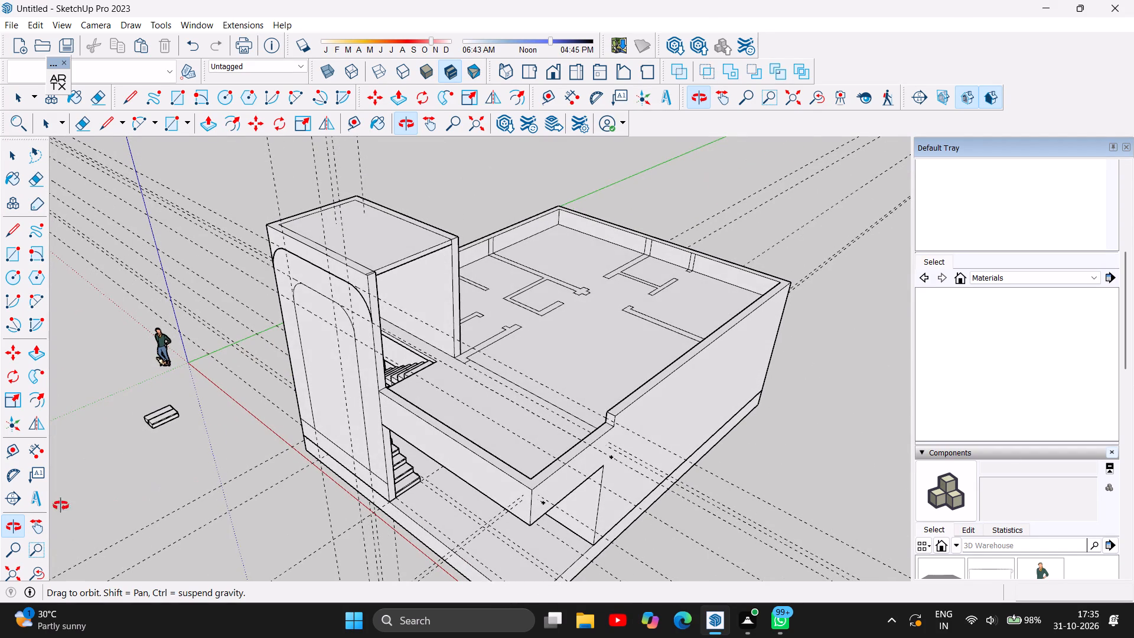
pyautogui.moveTo(384, 434); pyautogui.dragTo(396, 363)
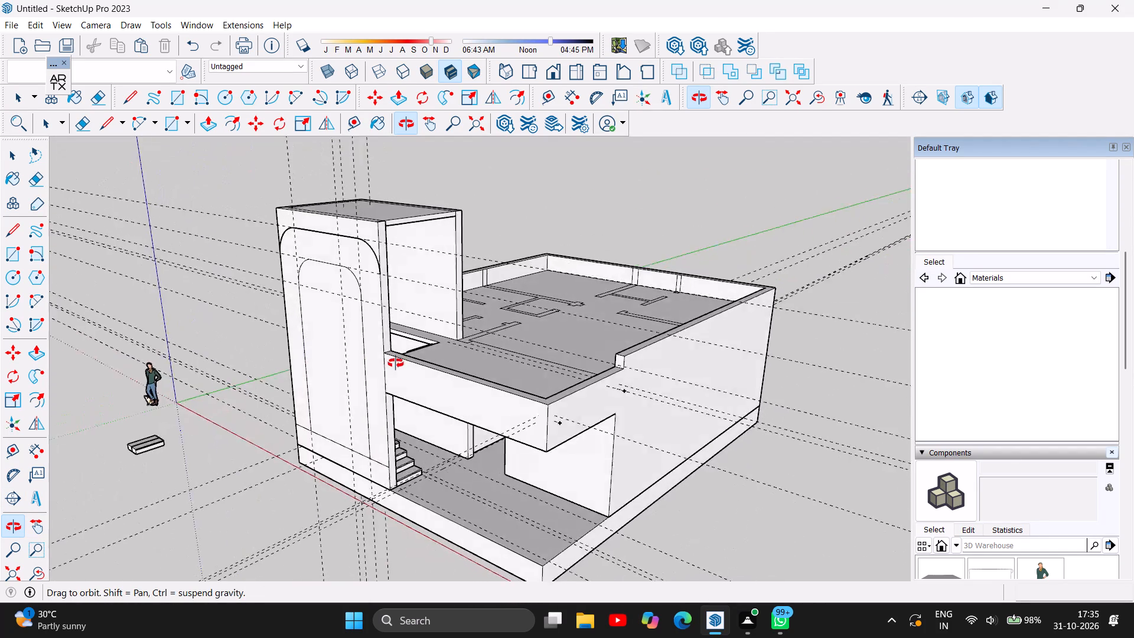
pyautogui.moveTo(396, 363); pyautogui.dragTo(629, 391)
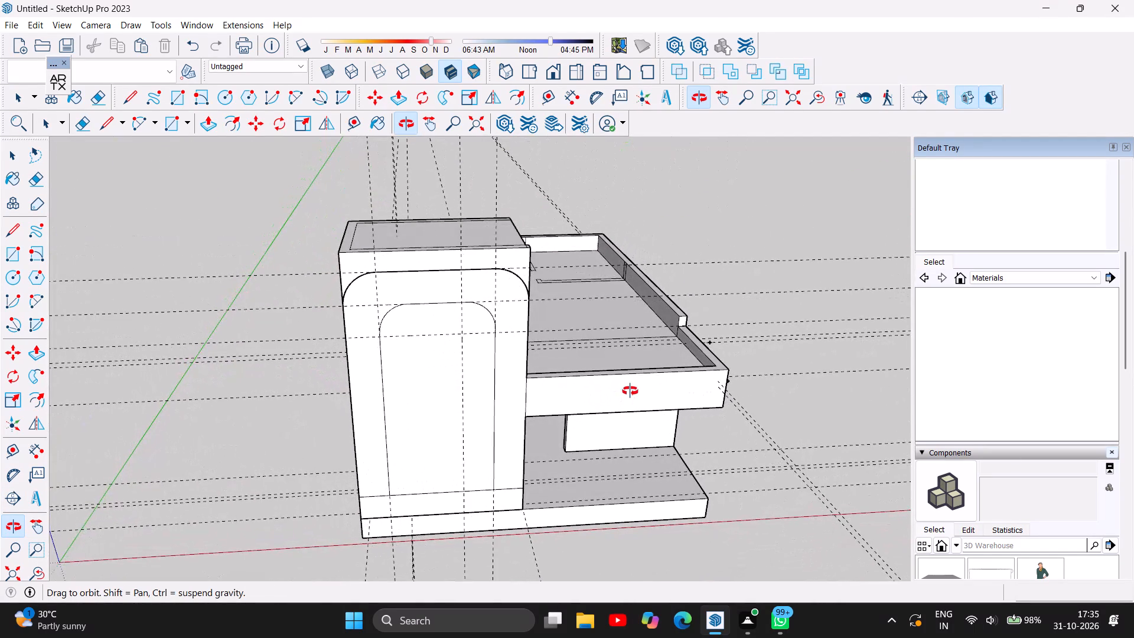
pyautogui.scroll(2, 496, 271)
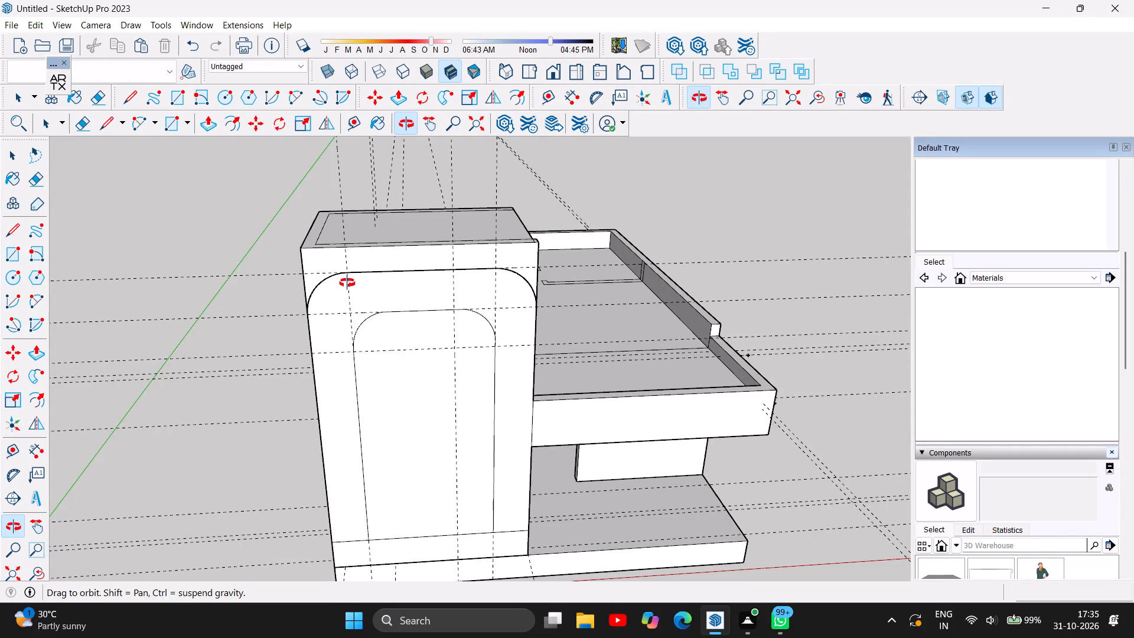
pyautogui.moveTo(348, 281); pyautogui.dragTo(322, 197)
pyautogui.click(303, 194)
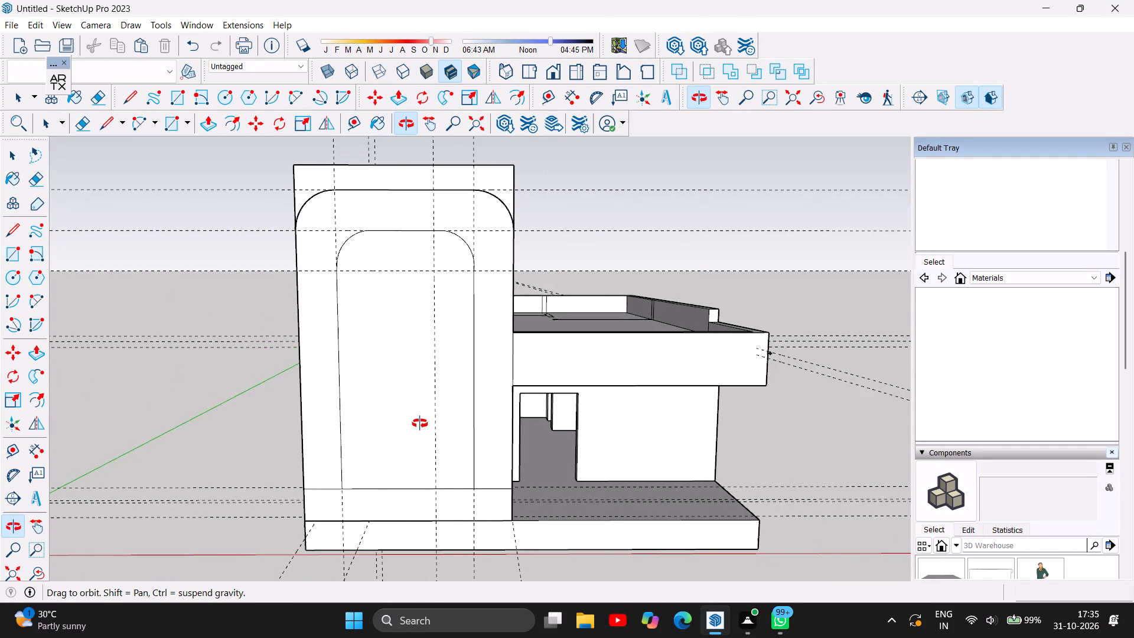
# Place a horizontal guide on the stairwell facade 11' above the block's base edge along the plinth.
pyautogui.scroll(2, 442, 465)
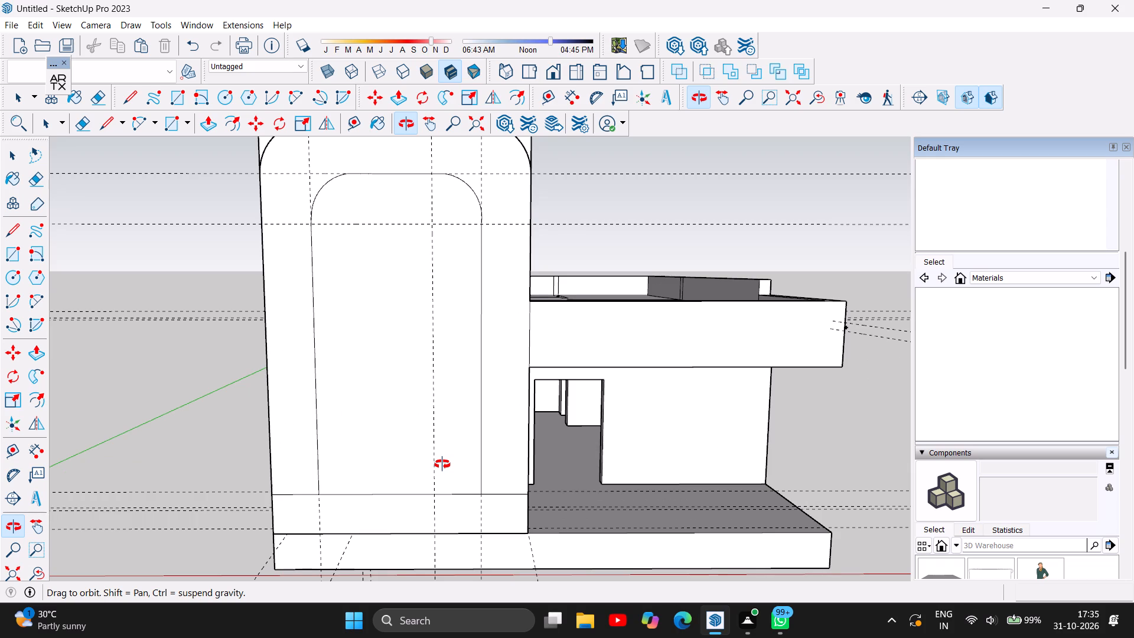
pyautogui.moveTo(612, 477); pyautogui.dragTo(530, 384)
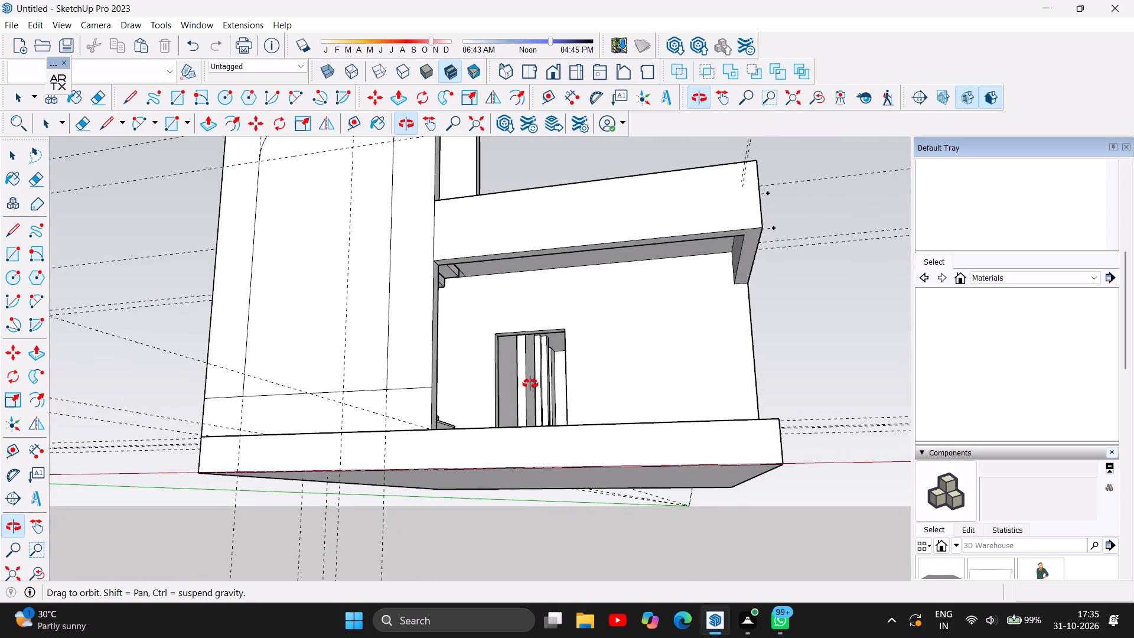
pyautogui.moveTo(530, 384); pyautogui.dragTo(479, 385)
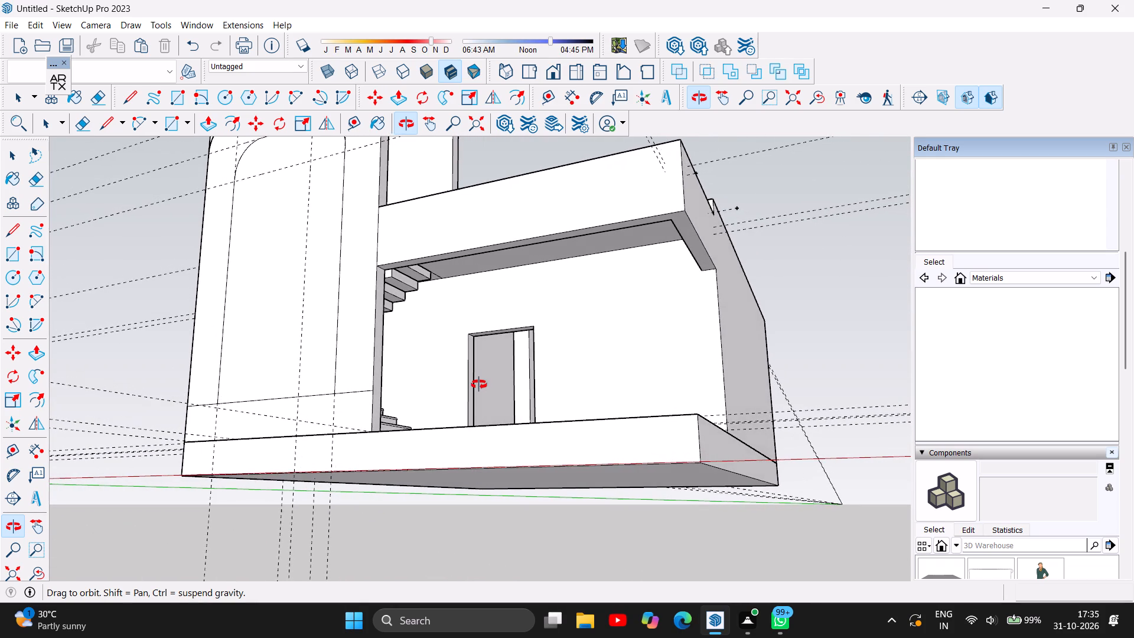
pyautogui.moveTo(479, 385); pyautogui.dragTo(479, 386)
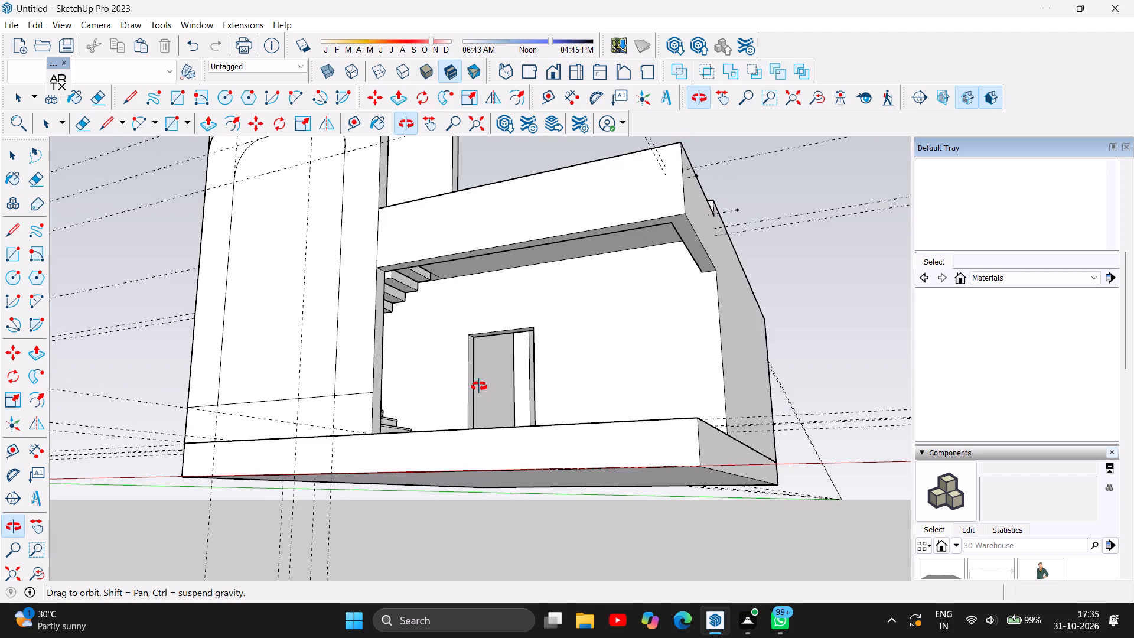
pyautogui.moveTo(479, 386); pyautogui.dragTo(509, 429)
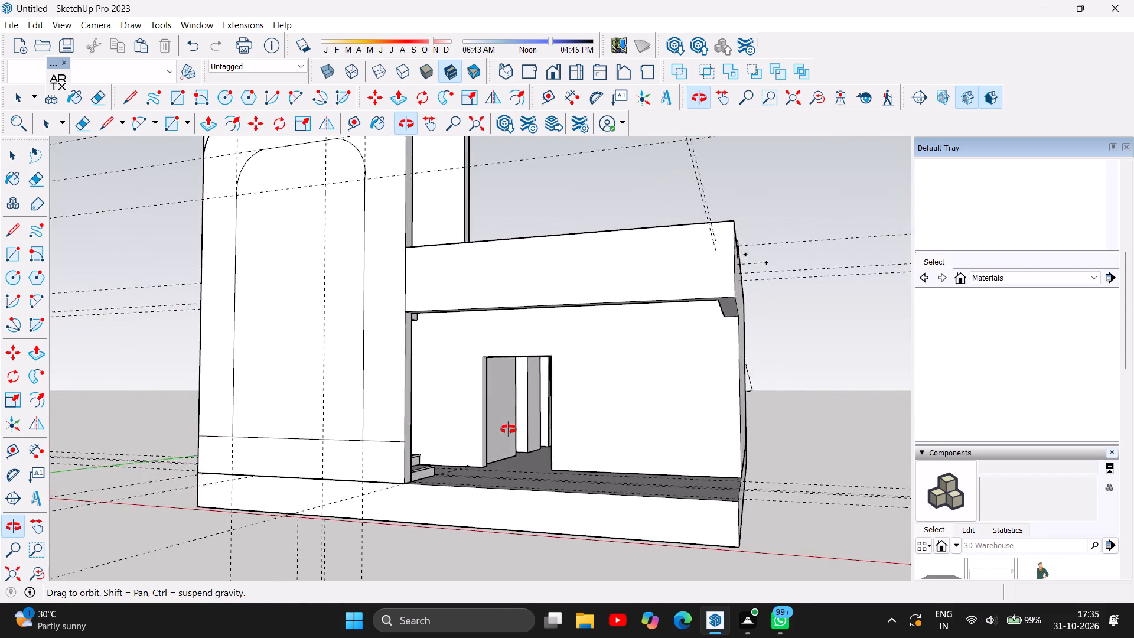
pyautogui.moveTo(509, 429); pyautogui.dragTo(569, 389)
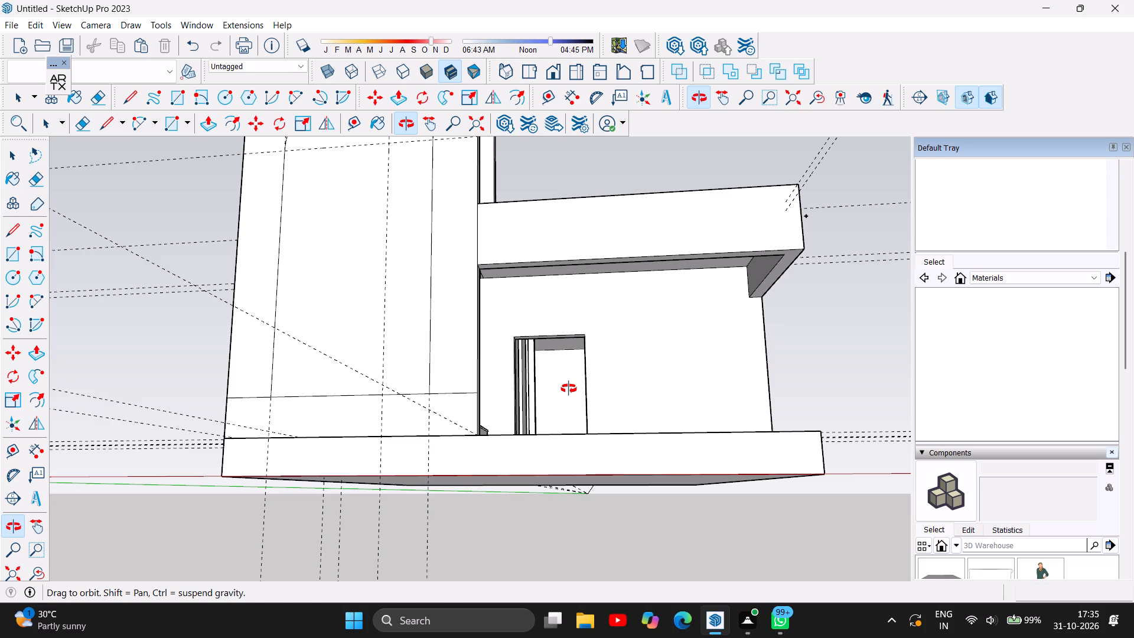
pyautogui.press('t')
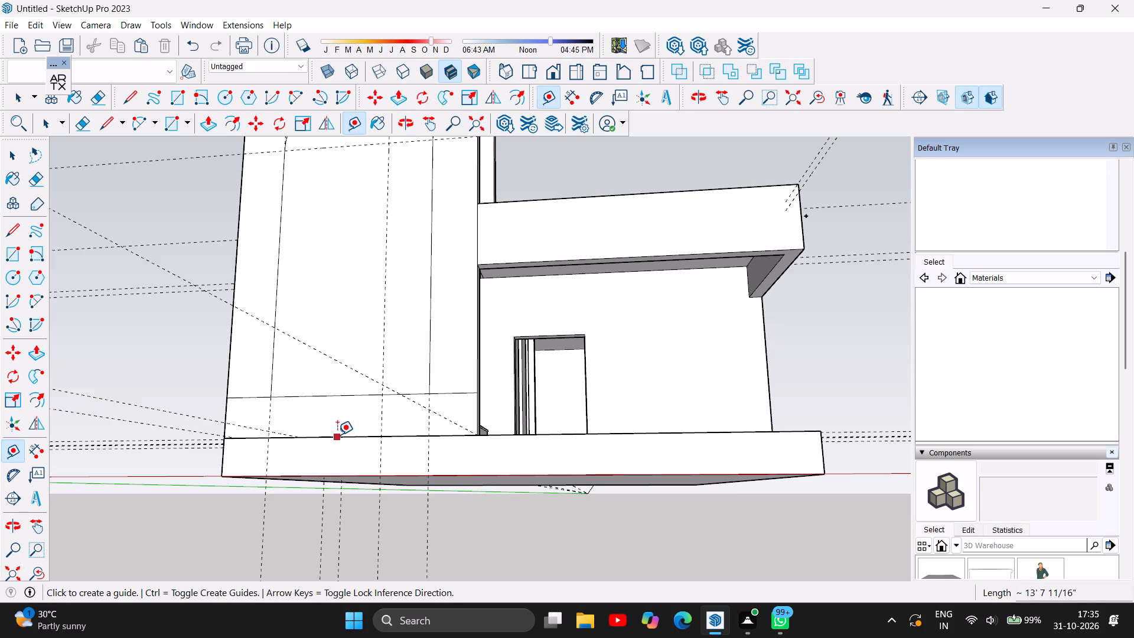
pyautogui.click(338, 436)
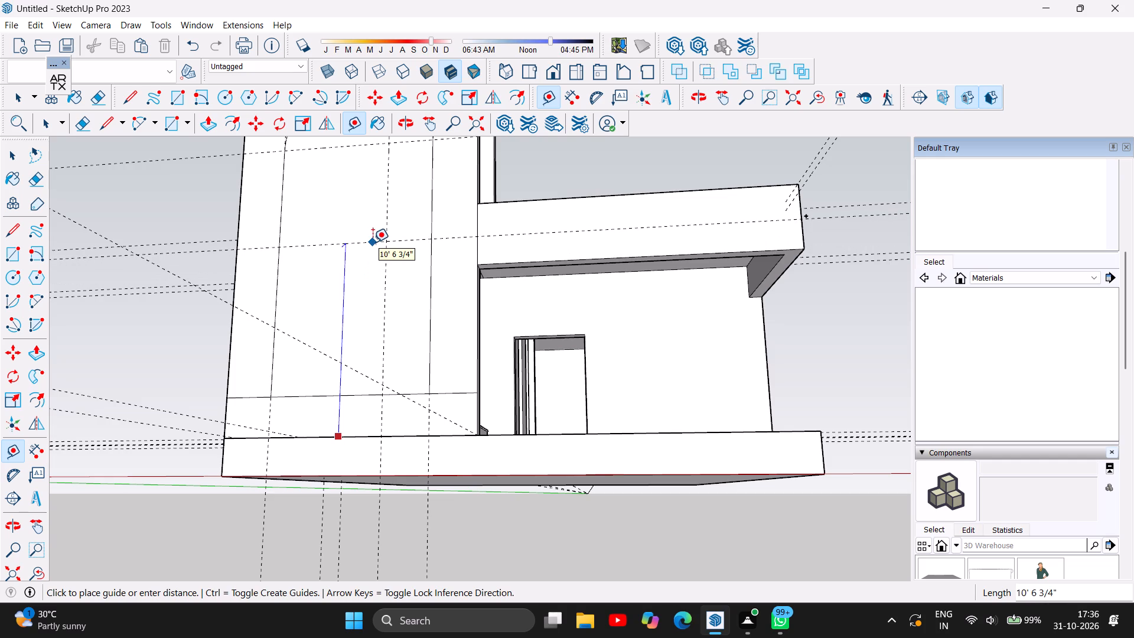
pyautogui.write('11')
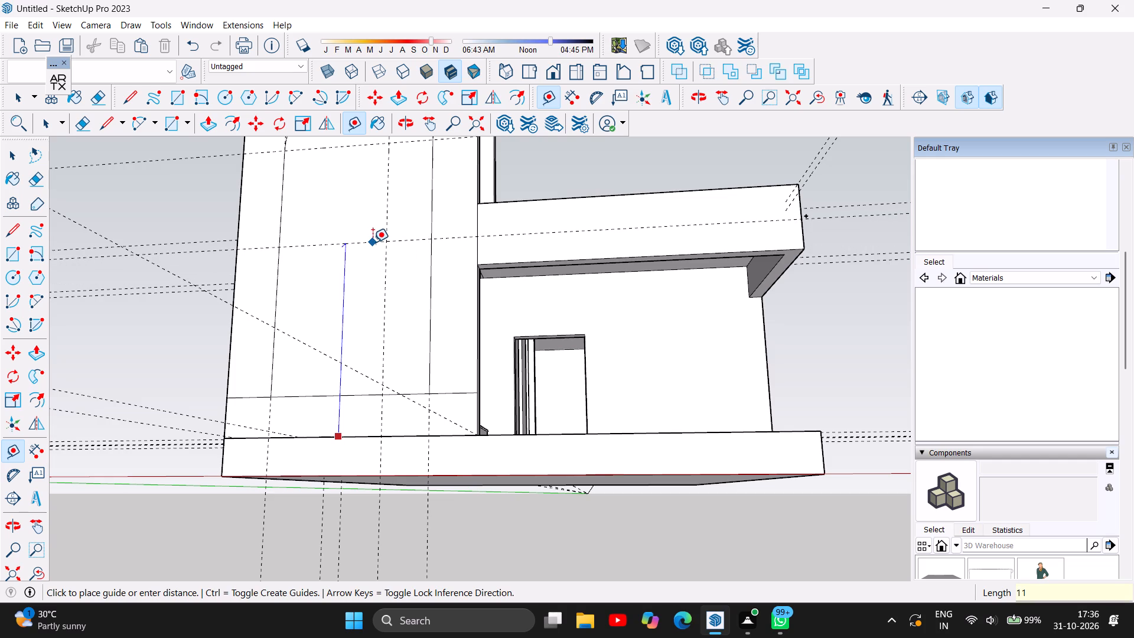
pyautogui.press("'")
pyautogui.press('Return')
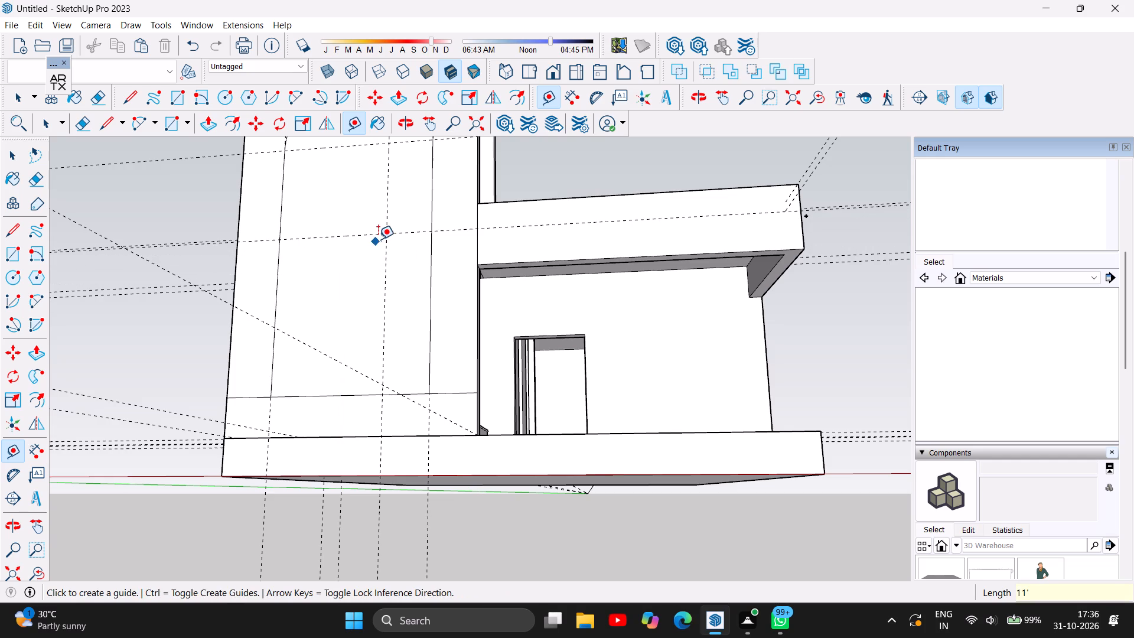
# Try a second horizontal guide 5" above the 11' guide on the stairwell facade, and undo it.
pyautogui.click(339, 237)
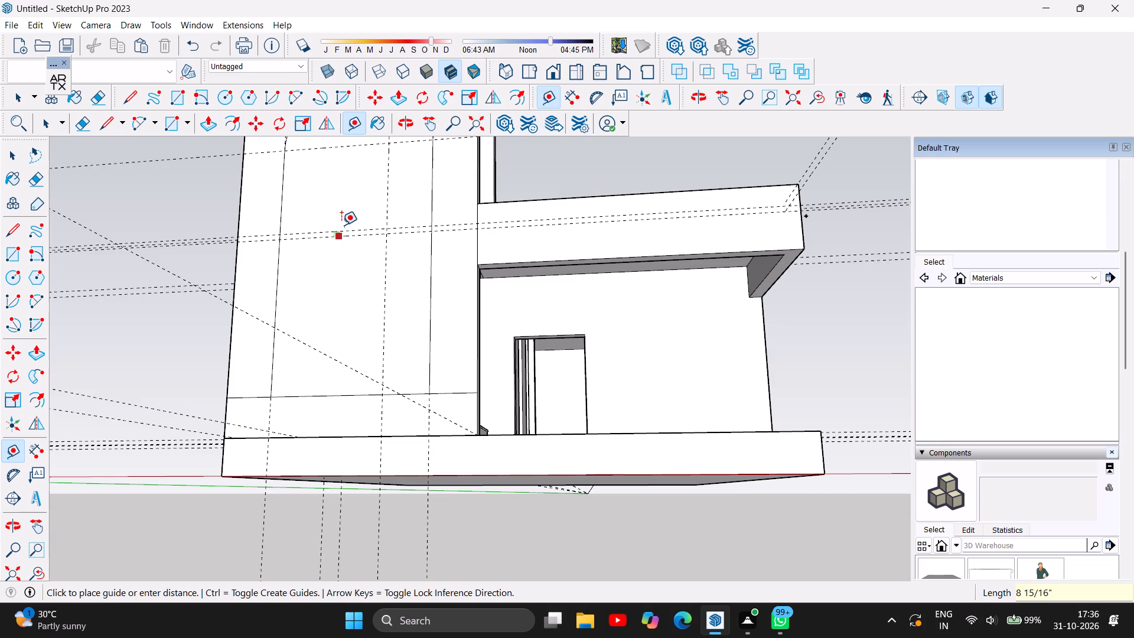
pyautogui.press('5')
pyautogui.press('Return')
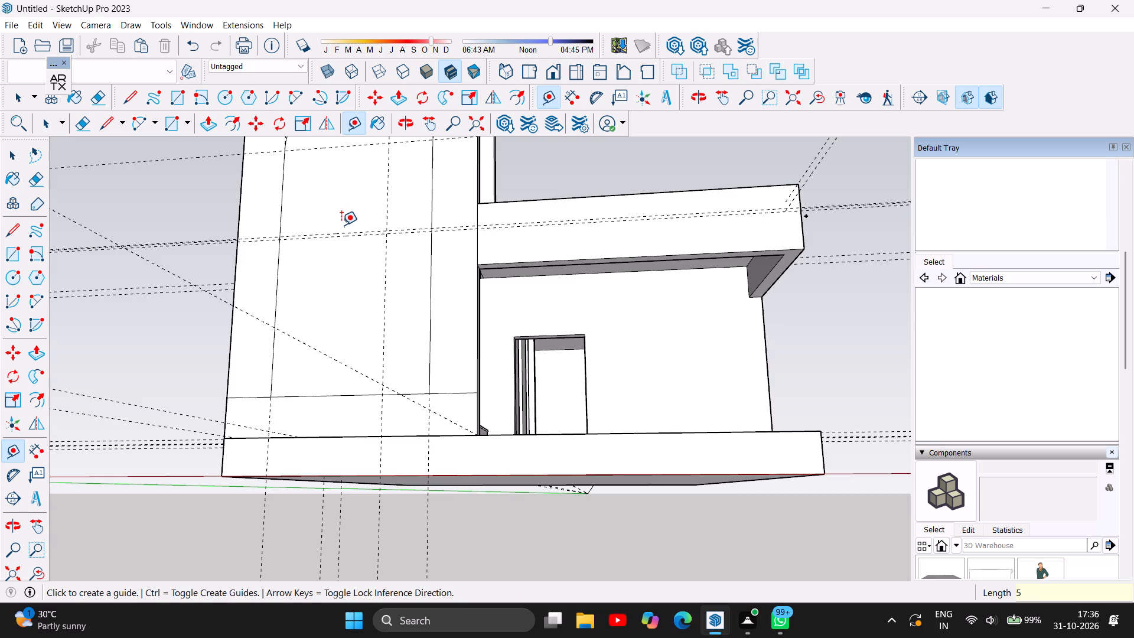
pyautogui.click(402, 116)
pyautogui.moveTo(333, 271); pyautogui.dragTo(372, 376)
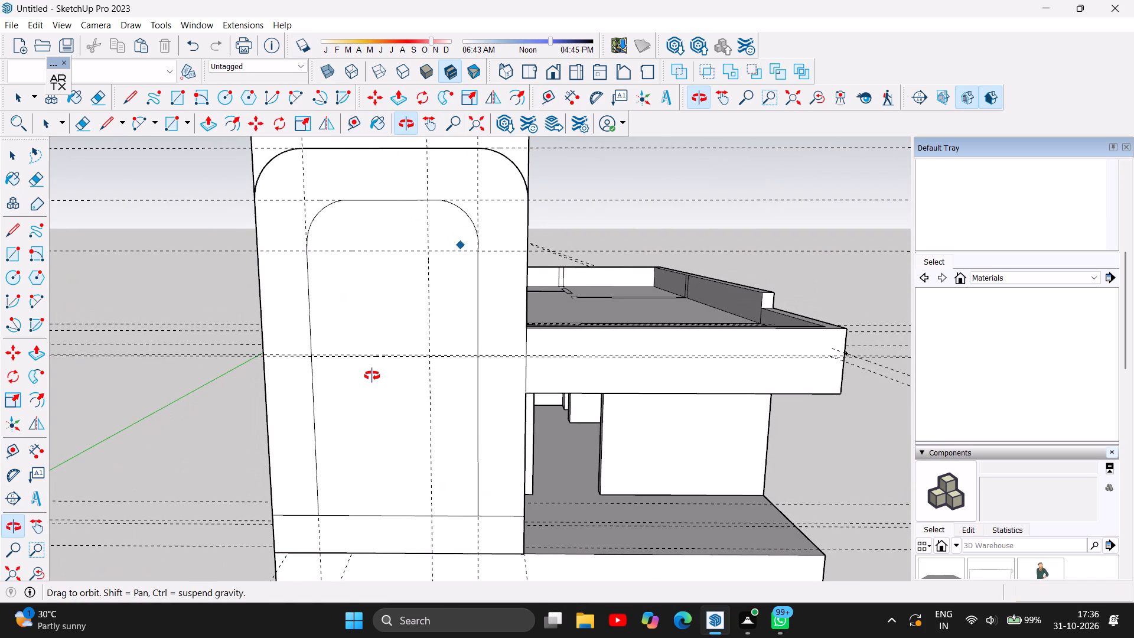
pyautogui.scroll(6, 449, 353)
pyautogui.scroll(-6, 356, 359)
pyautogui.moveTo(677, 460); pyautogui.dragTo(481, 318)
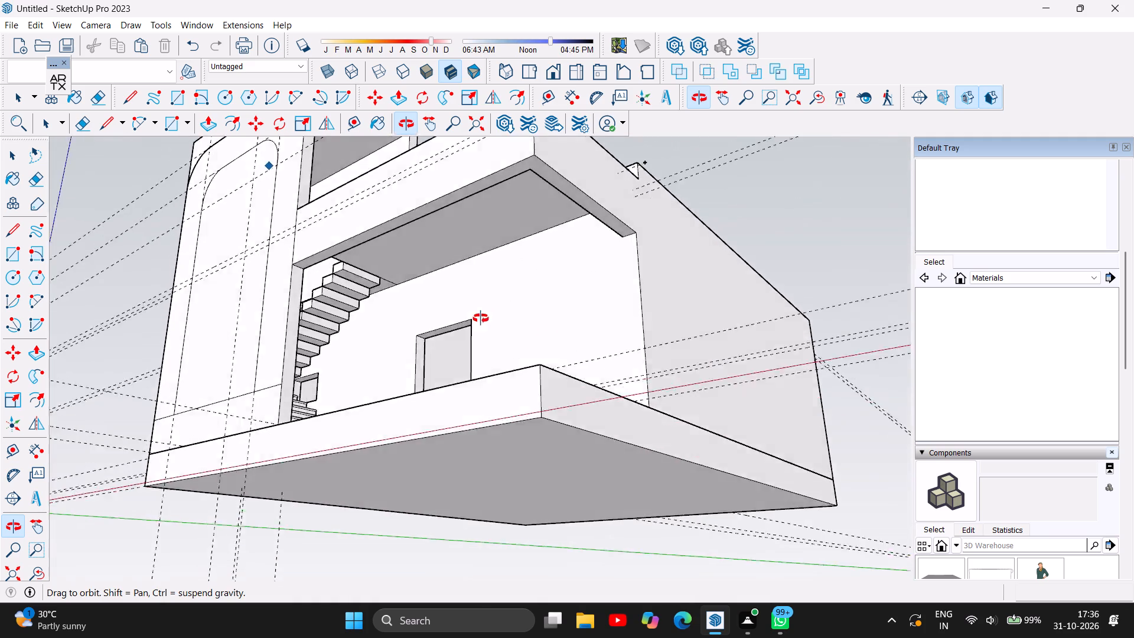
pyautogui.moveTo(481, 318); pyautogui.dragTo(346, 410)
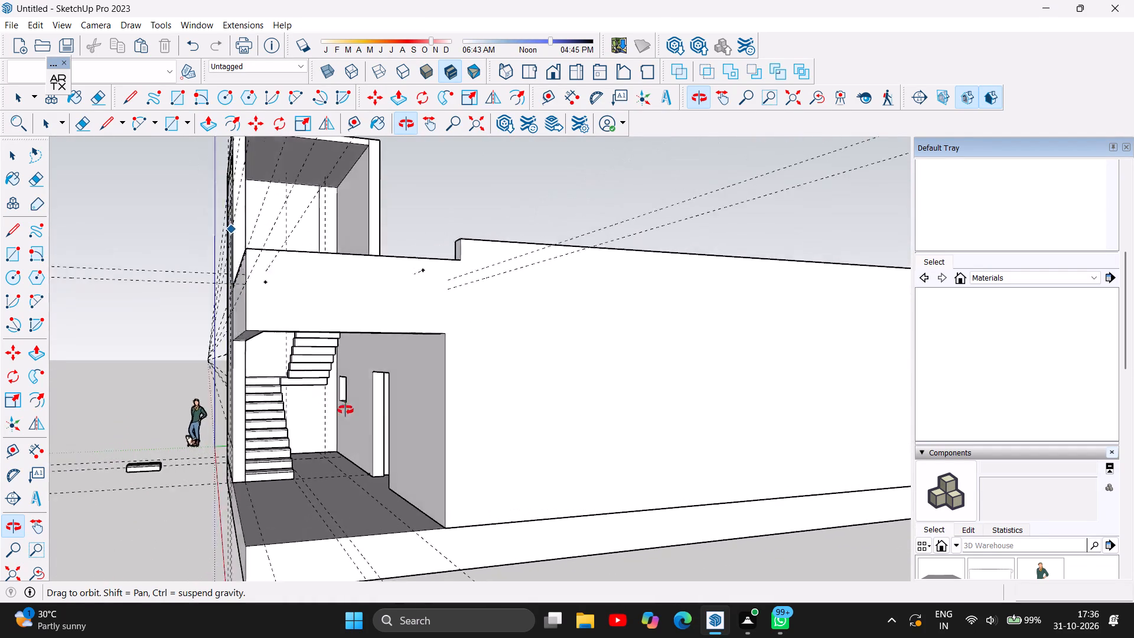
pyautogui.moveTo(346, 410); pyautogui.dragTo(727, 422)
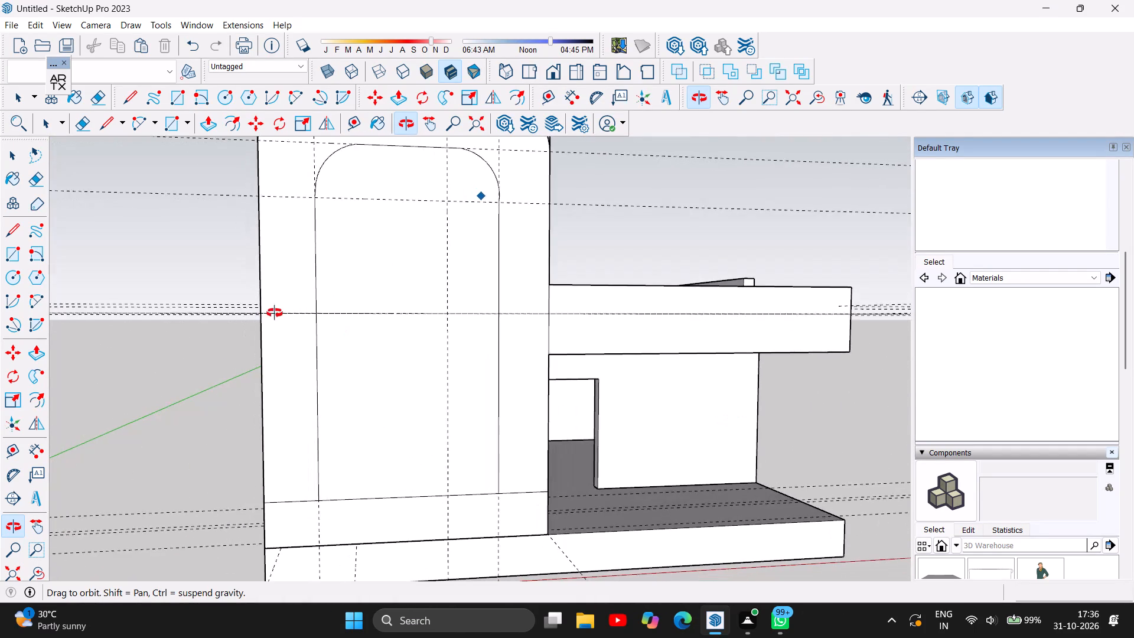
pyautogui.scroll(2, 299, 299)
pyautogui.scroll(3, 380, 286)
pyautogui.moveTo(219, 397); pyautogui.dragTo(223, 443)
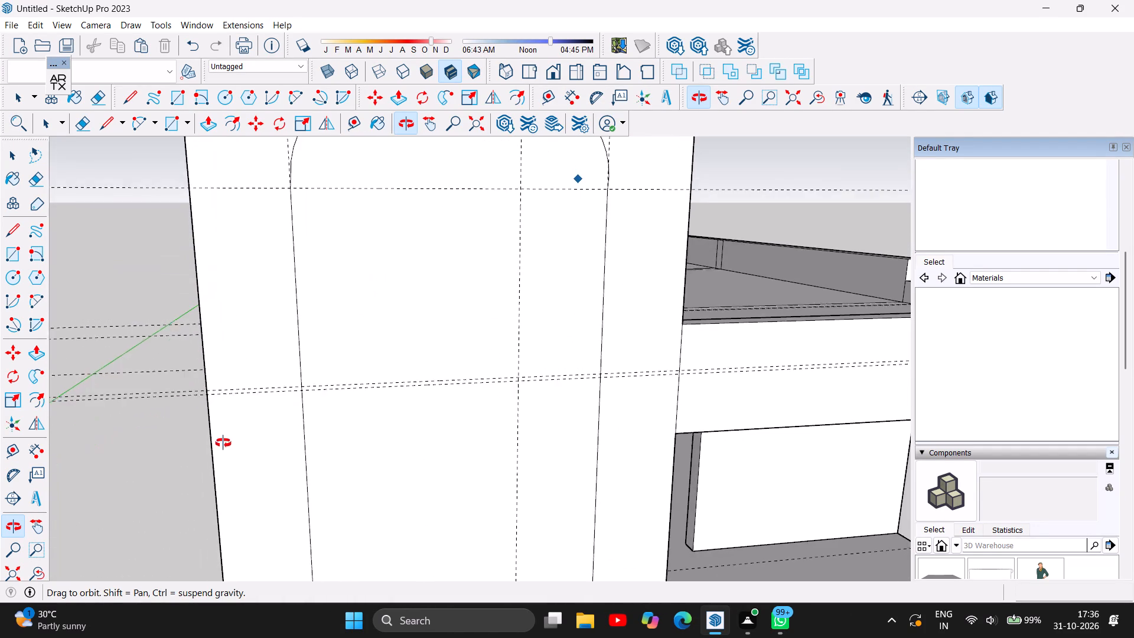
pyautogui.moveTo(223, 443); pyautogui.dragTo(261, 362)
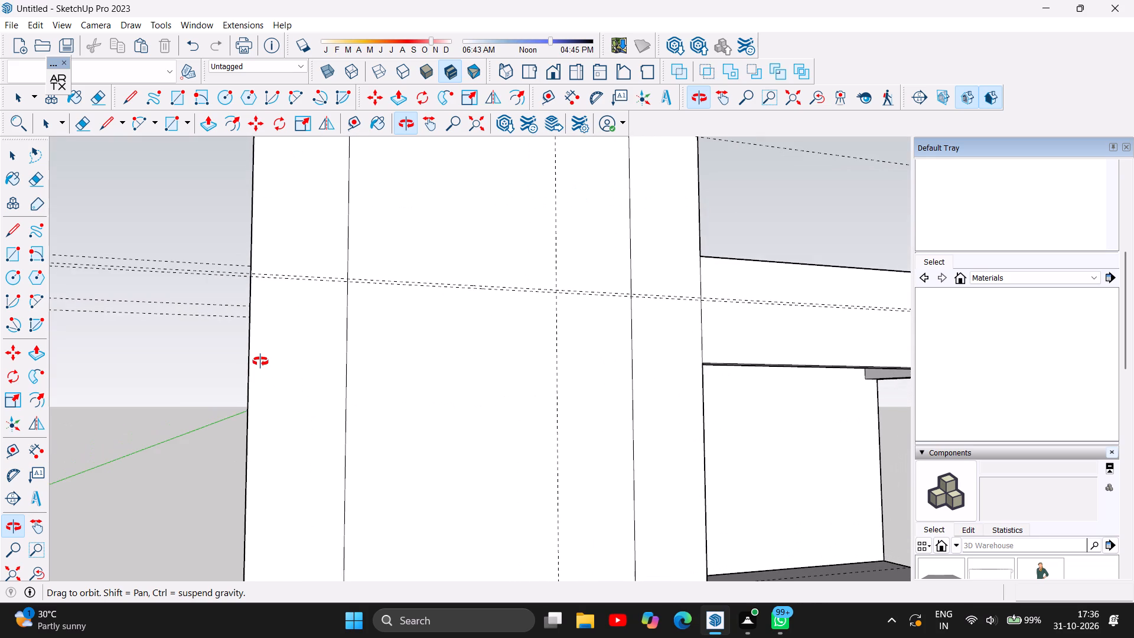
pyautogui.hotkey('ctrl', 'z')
# Place a horizontal guide 5" above the 11' guide on the stairwell facade.
pyautogui.moveTo(413, 356); pyautogui.dragTo(503, 481)
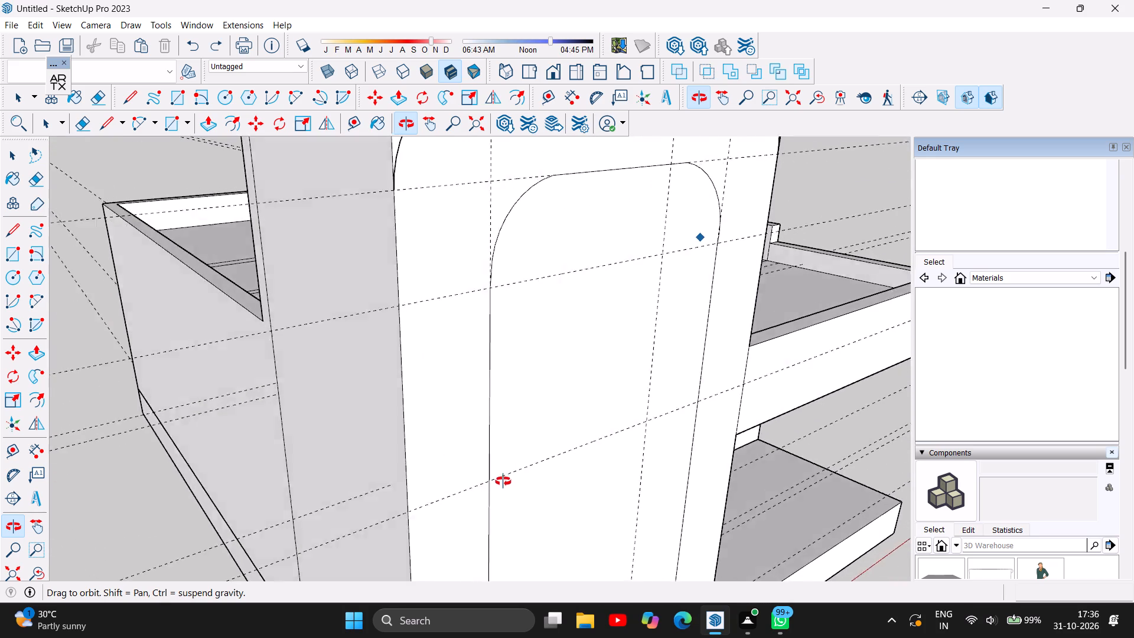
pyautogui.moveTo(503, 481); pyautogui.dragTo(621, 442)
pyautogui.moveTo(681, 460); pyautogui.dragTo(670, 454)
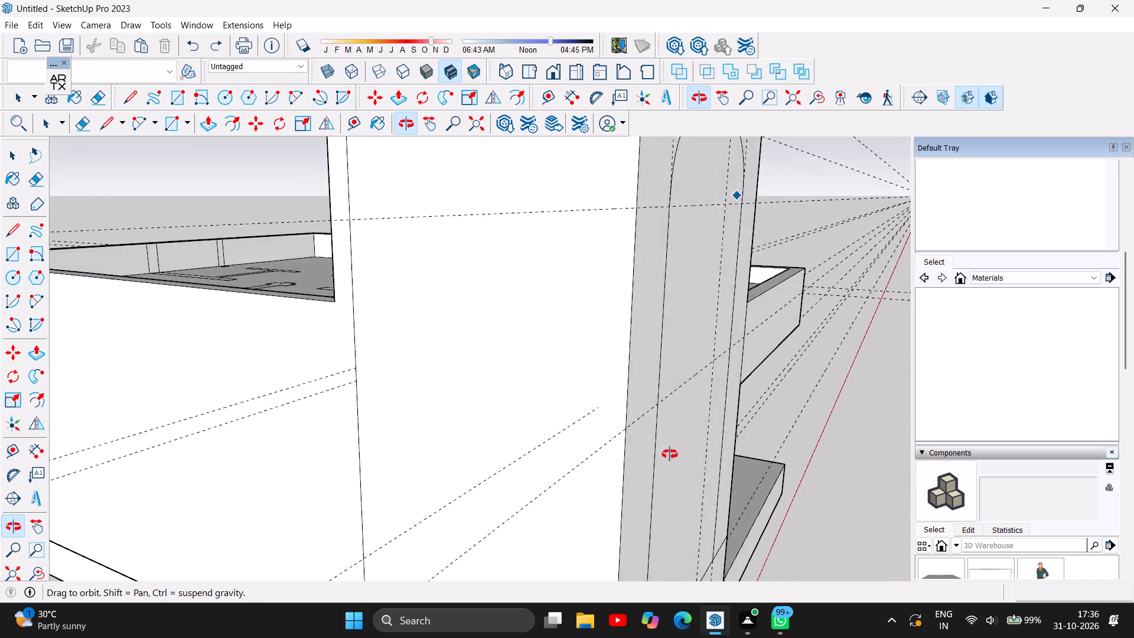
pyautogui.moveTo(670, 454); pyautogui.dragTo(536, 472)
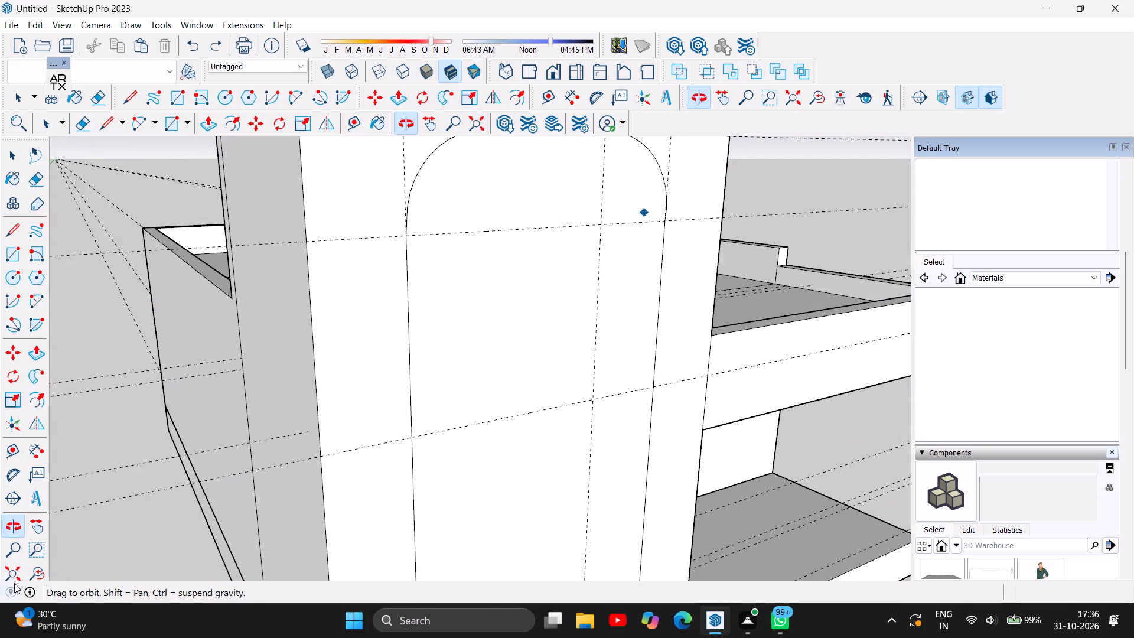
pyautogui.press('t')
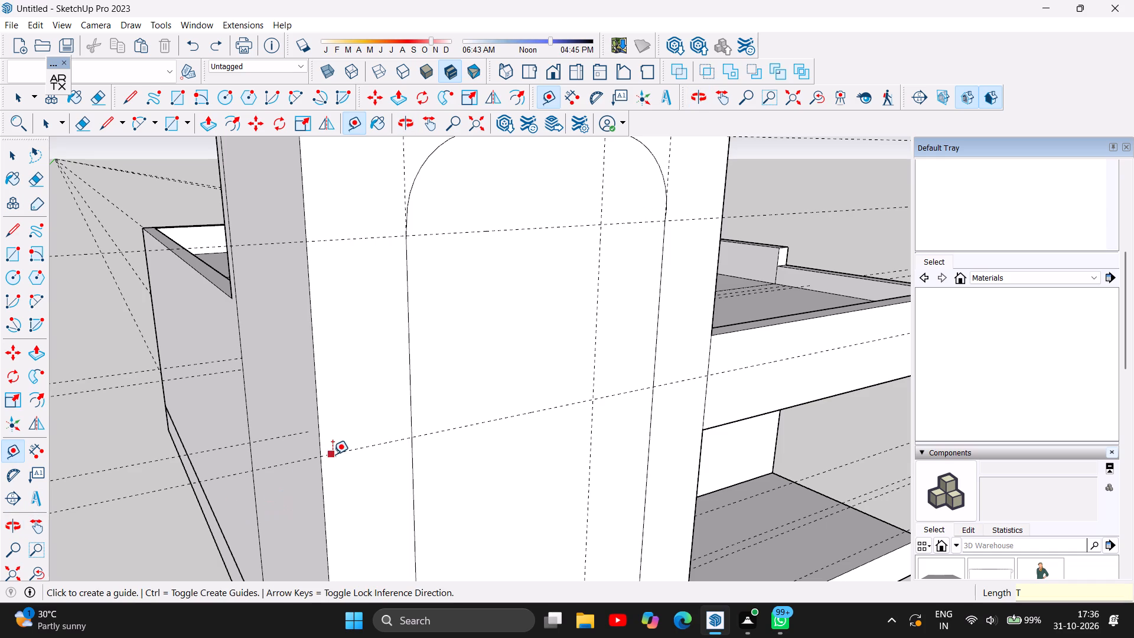
pyautogui.click(336, 451)
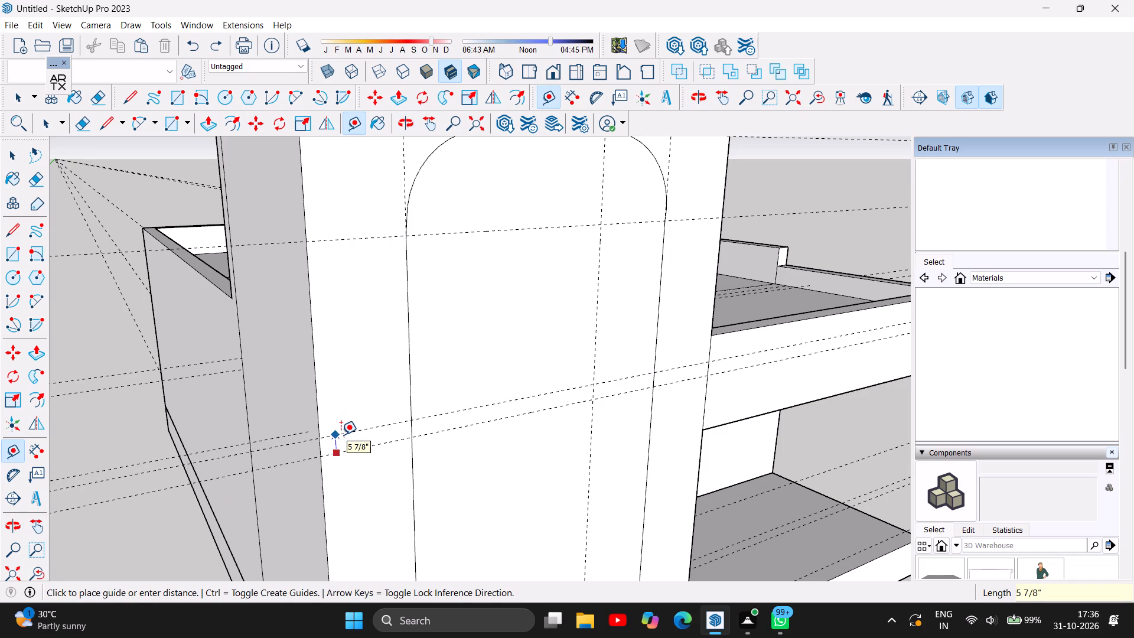
pyautogui.press('5')
pyautogui.press('Return')
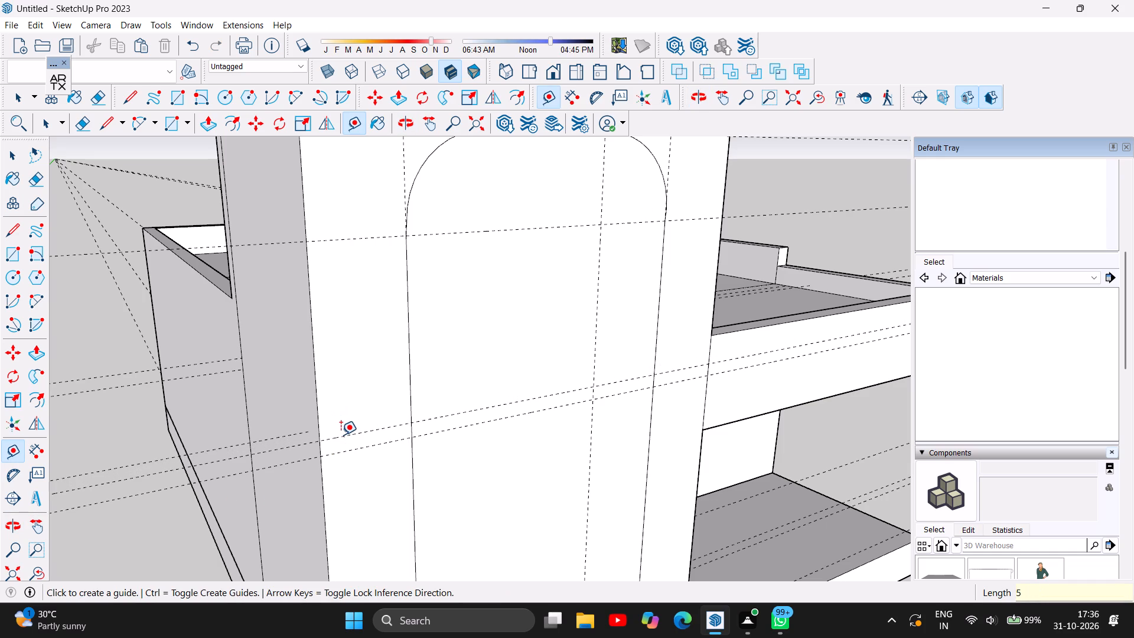
# Place a horizontal guide 1' above the upper guide, level with the top edge of the front slab's parapet.
pyautogui.click(405, 128)
pyautogui.moveTo(834, 525); pyautogui.dragTo(700, 509)
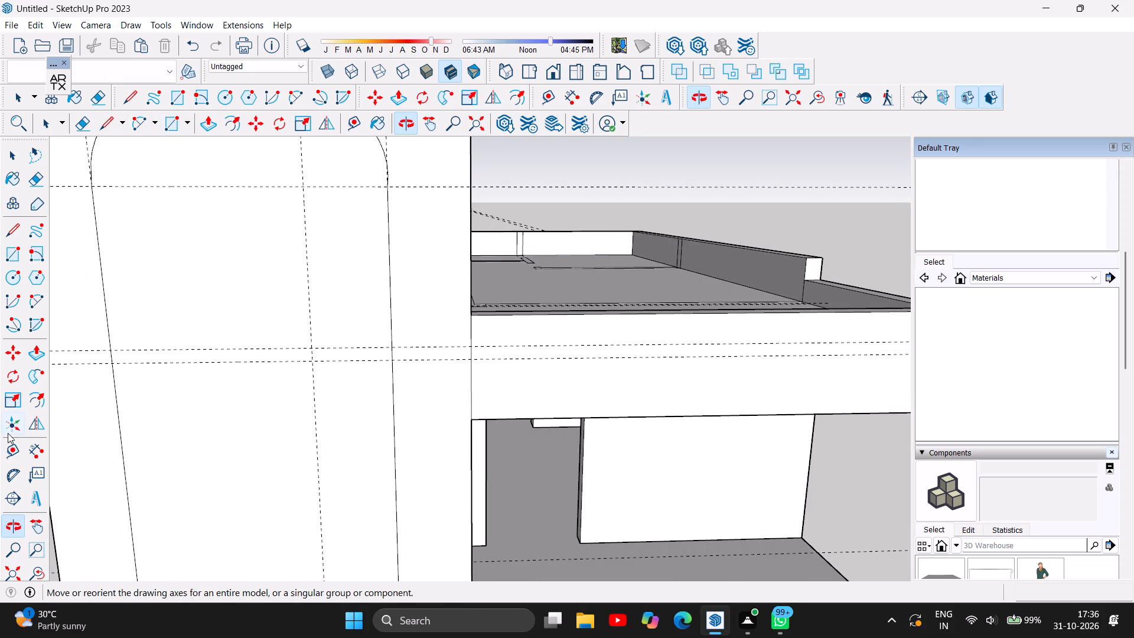
pyautogui.press('t')
pyautogui.click(490, 344)
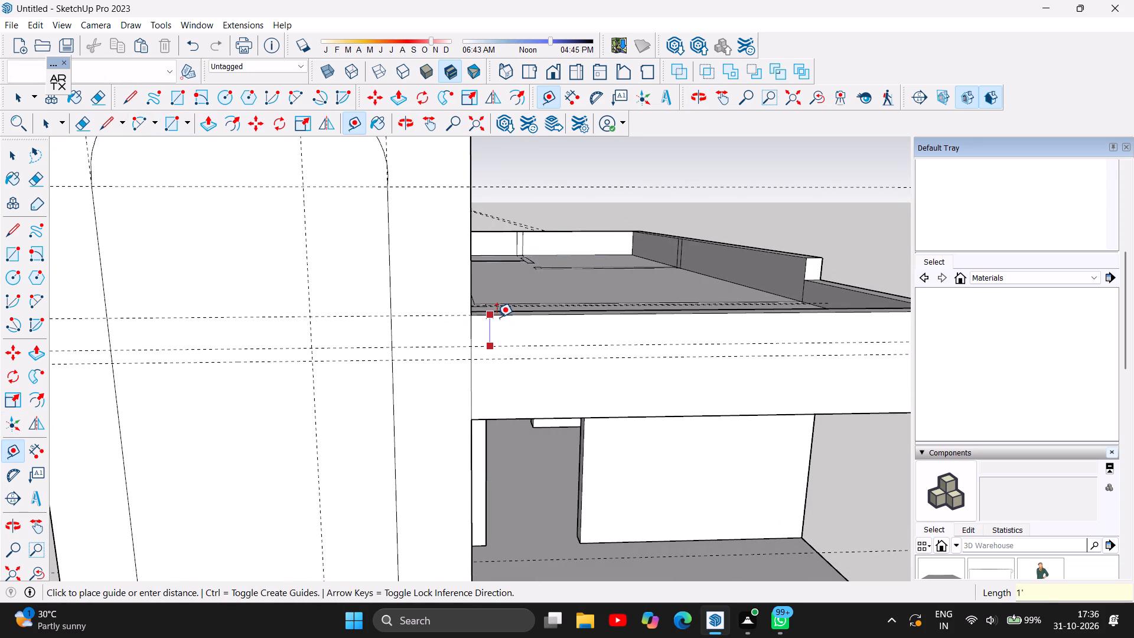
pyautogui.click(497, 317)
# Place a horizontal guide 1' below the 11' guide on the stairwell facade.
pyautogui.scroll(-2, 512, 335)
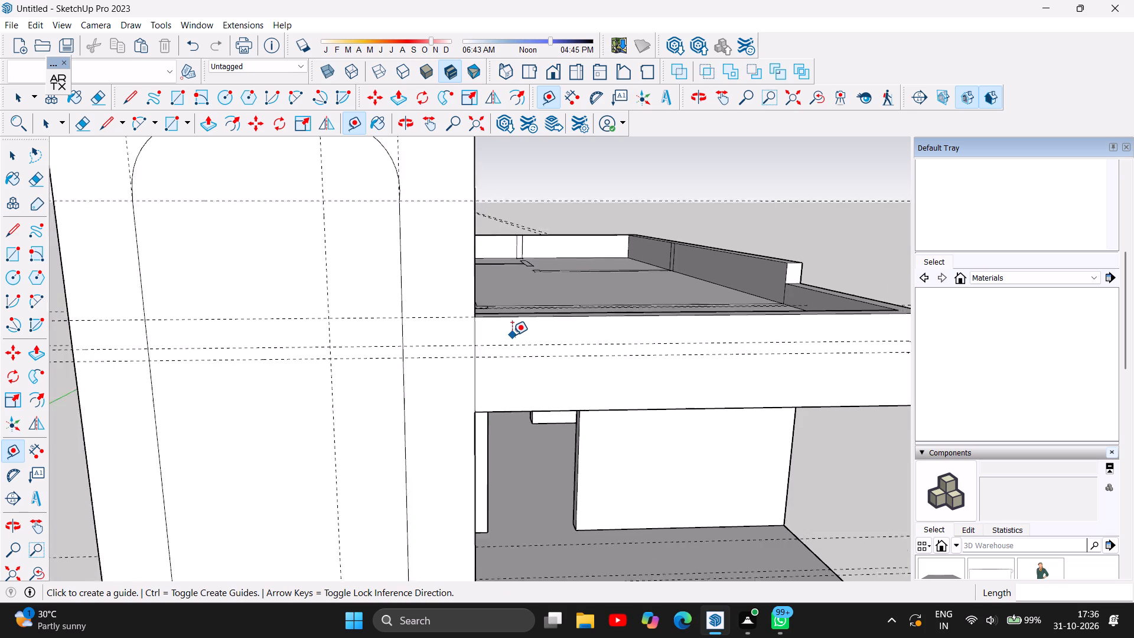
pyautogui.scroll(-7, 512, 335)
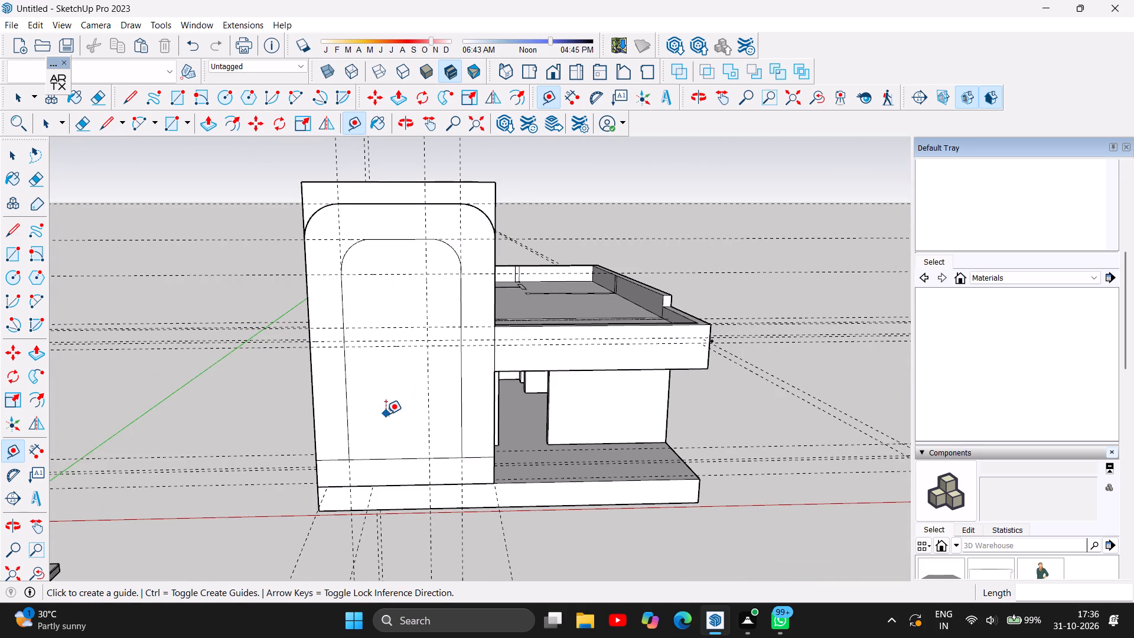
pyautogui.scroll(4, 386, 414)
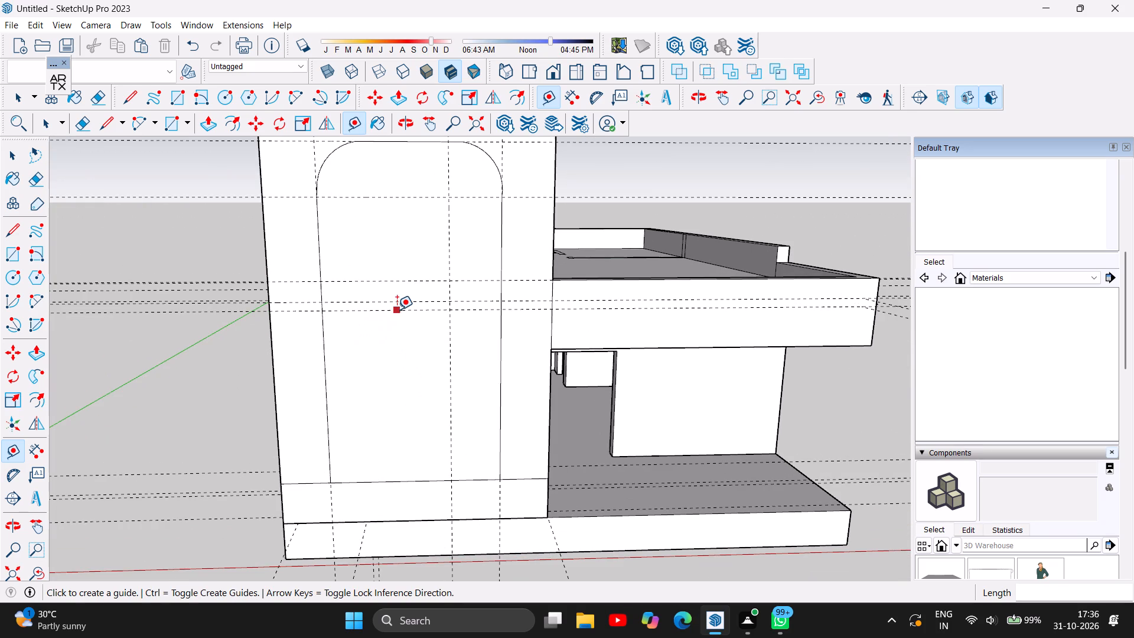
pyautogui.click(396, 310)
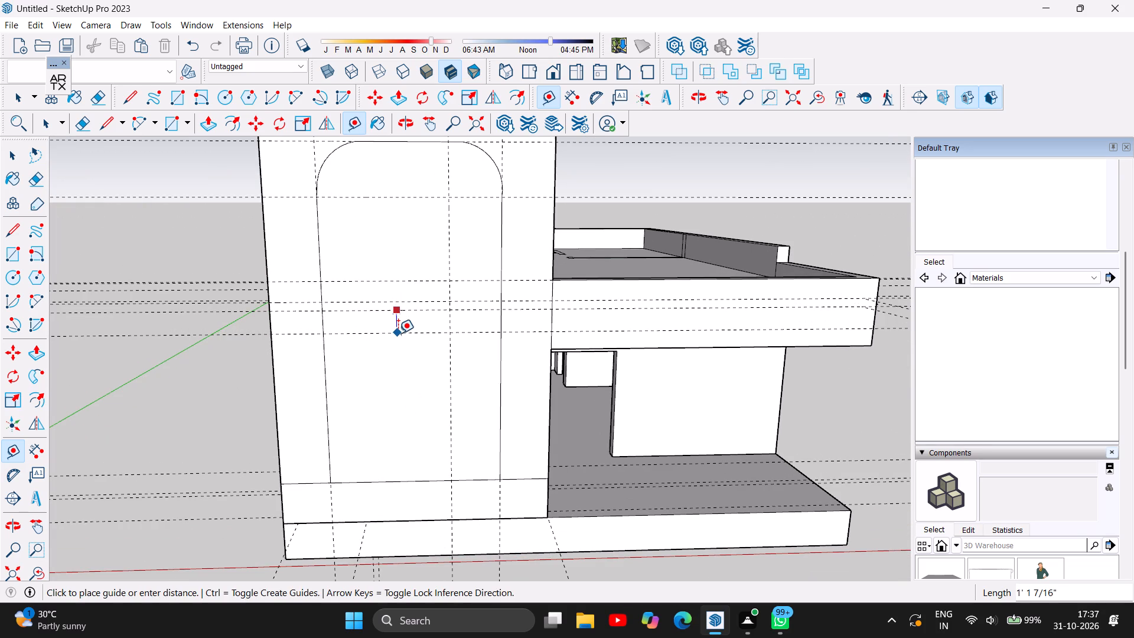
pyautogui.write("1'")
pyautogui.press('Return')
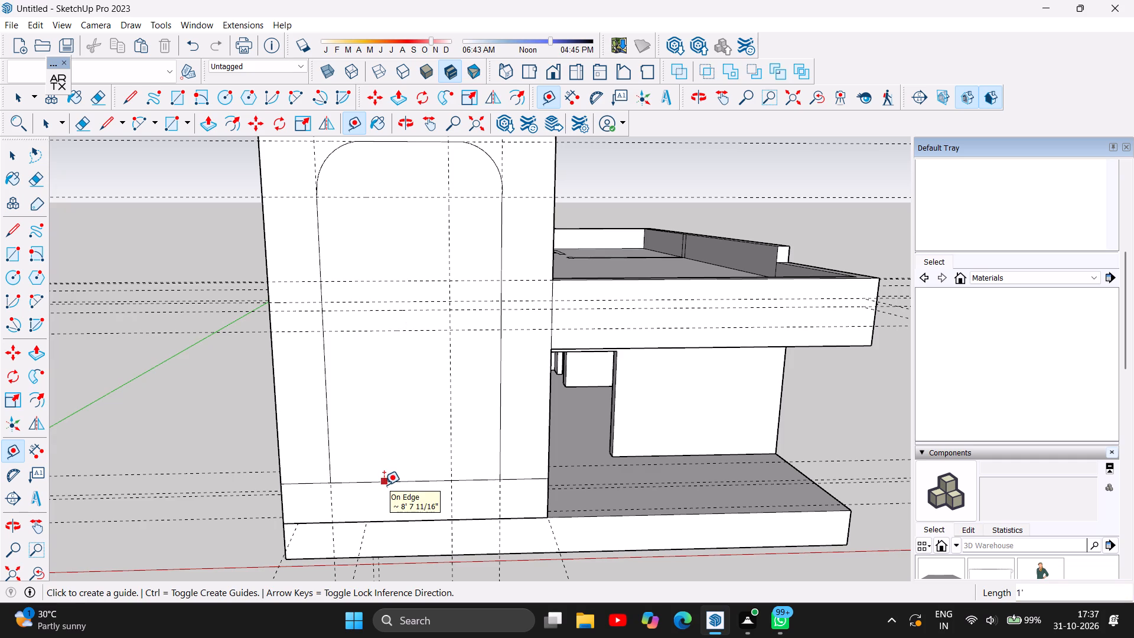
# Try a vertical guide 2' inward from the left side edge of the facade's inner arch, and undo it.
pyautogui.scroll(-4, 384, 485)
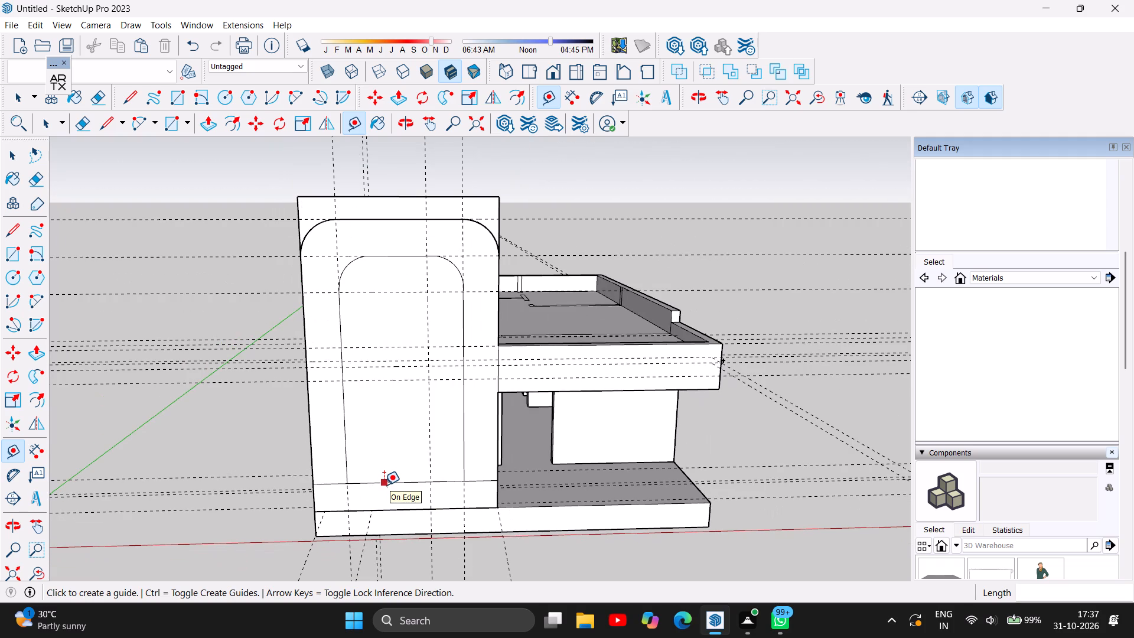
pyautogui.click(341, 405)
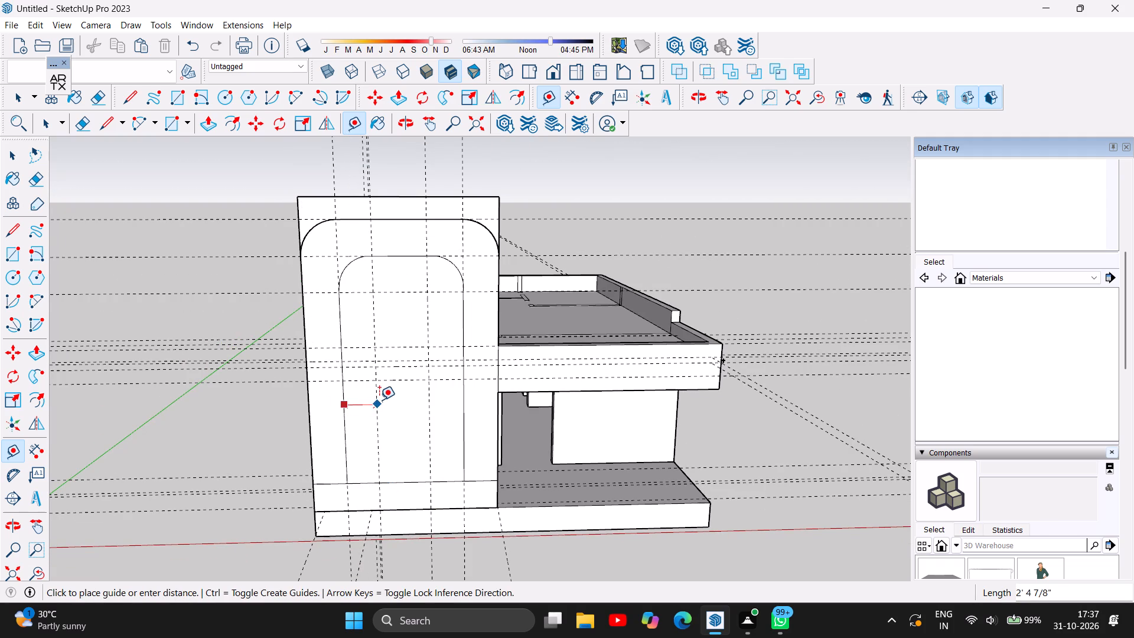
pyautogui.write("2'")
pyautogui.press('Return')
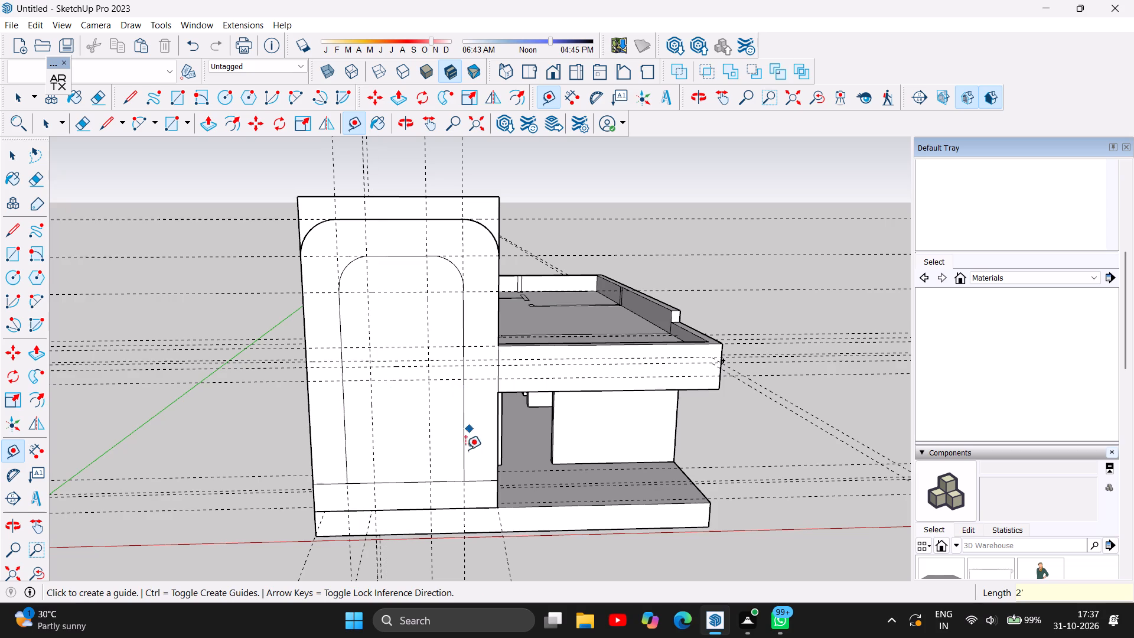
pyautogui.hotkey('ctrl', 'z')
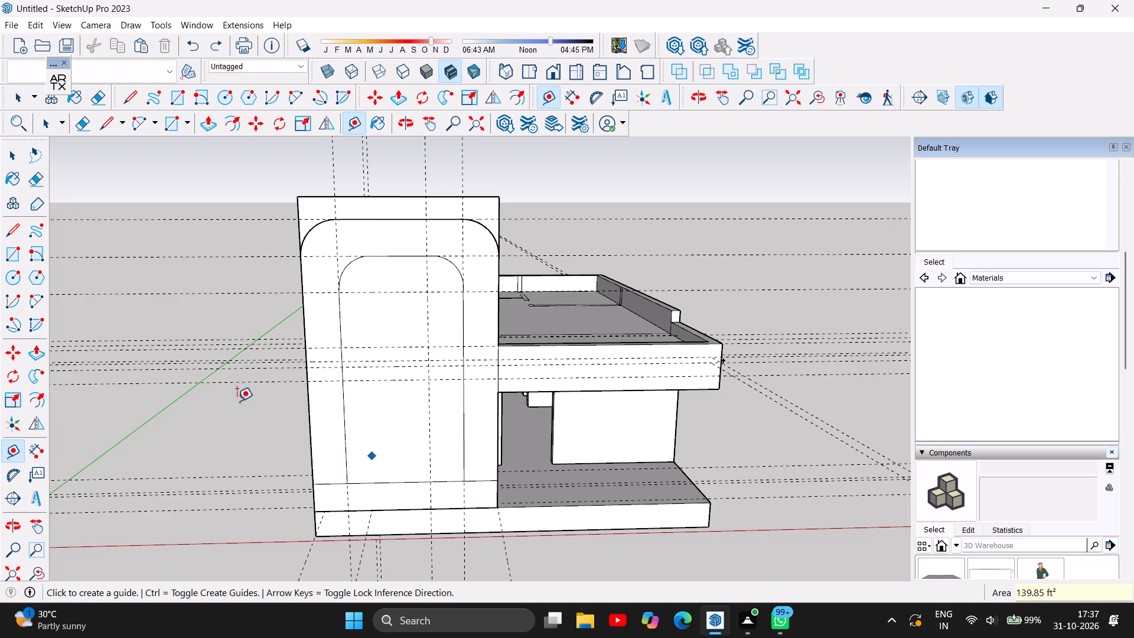
# Place a vertical guide 2'6" inward from the left side edge of the facade's inner arch.
pyautogui.click(341, 406)
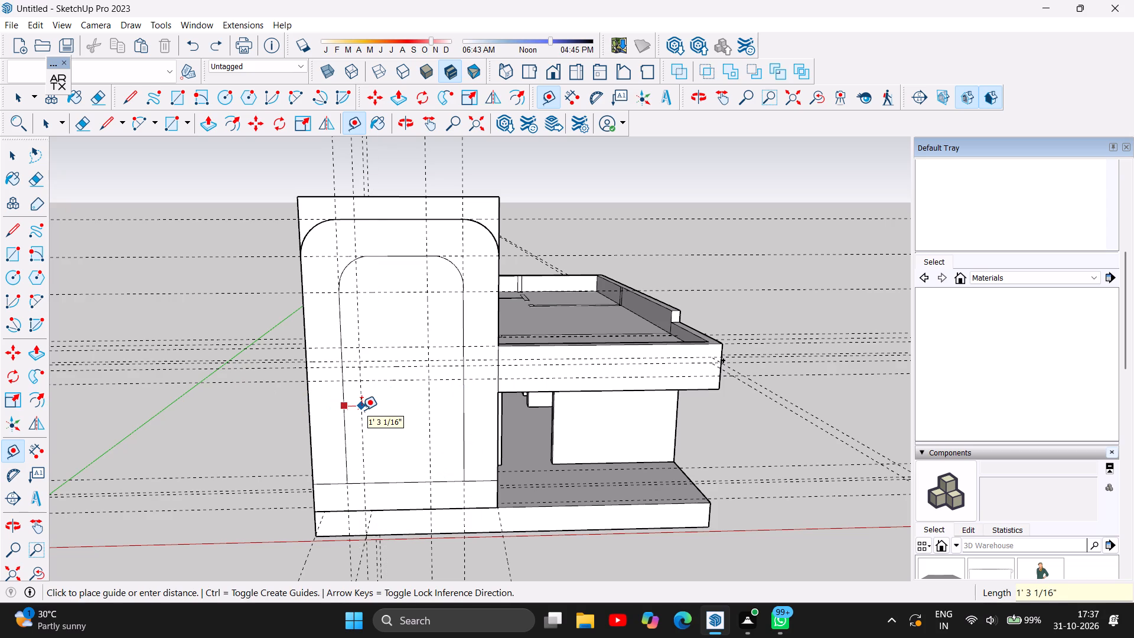
pyautogui.write("2'6")
pyautogui.press('Return')
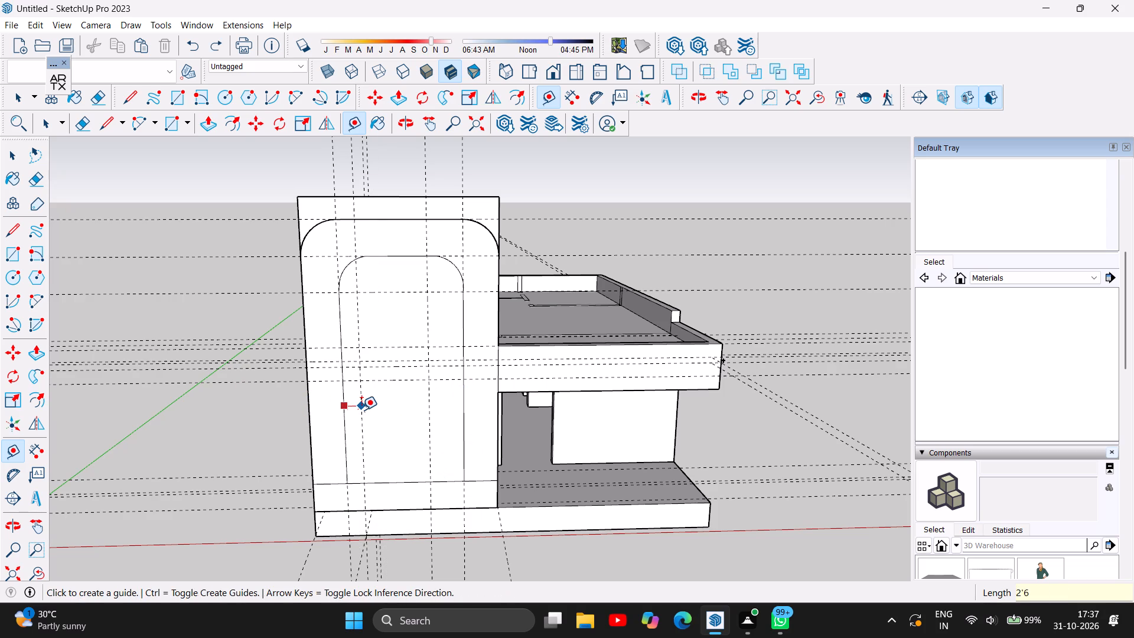
pyautogui.scroll(-3, 363, 411)
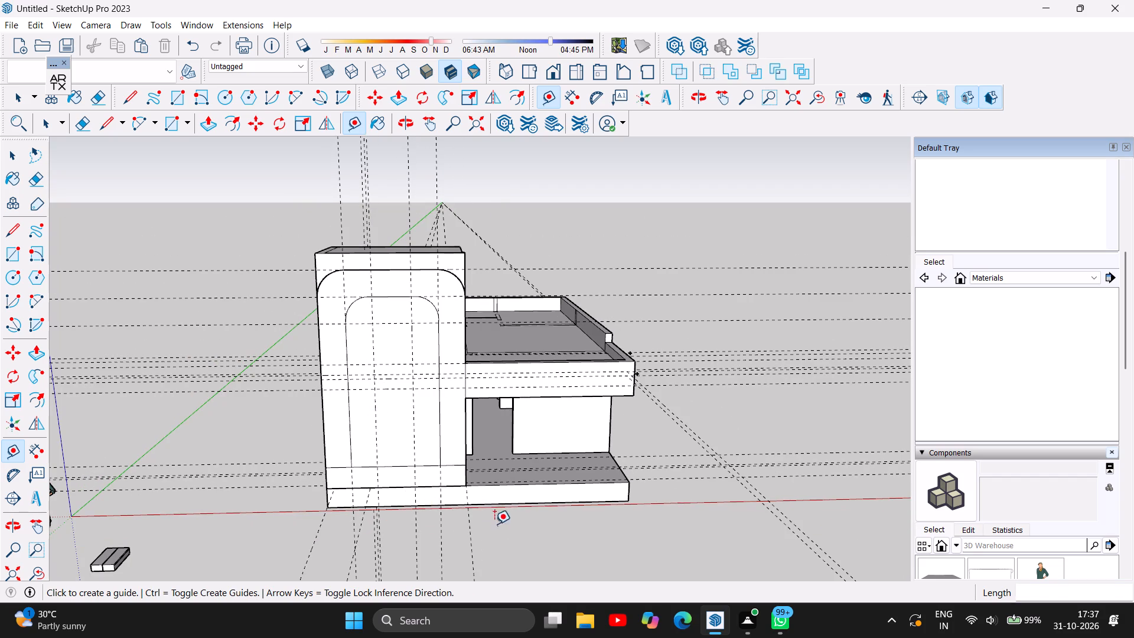
pyautogui.scroll(6, 398, 446)
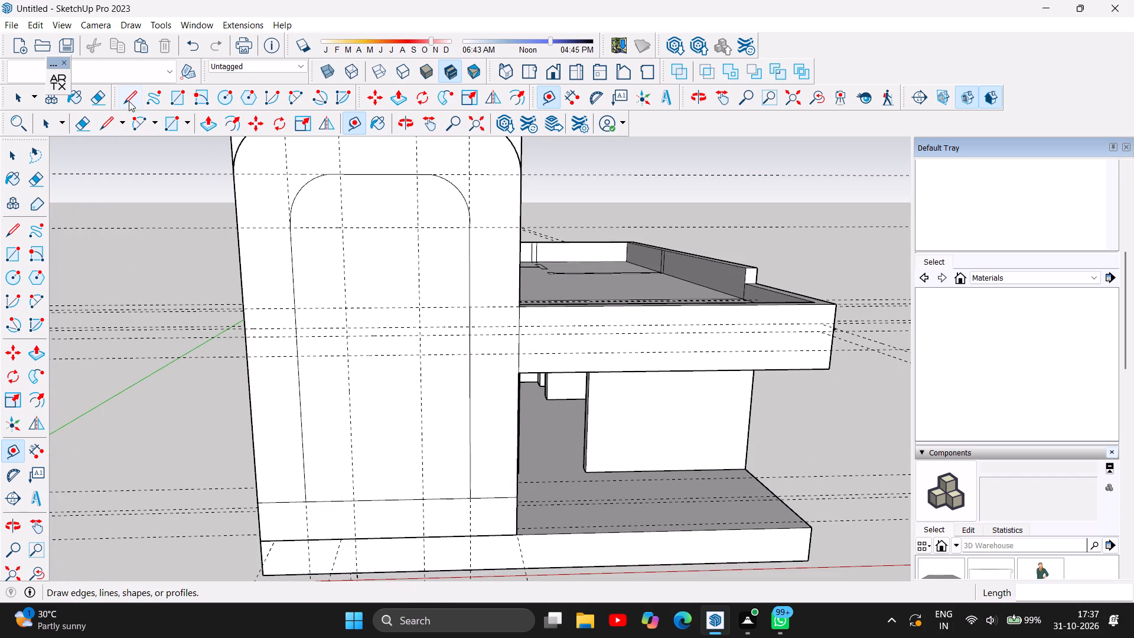
# Draw a rectangle 2'5" high and about 8'8" wide across the inner arch, from the parapet-top guide down to the lowest slab-level guide.
pyautogui.click(175, 95)
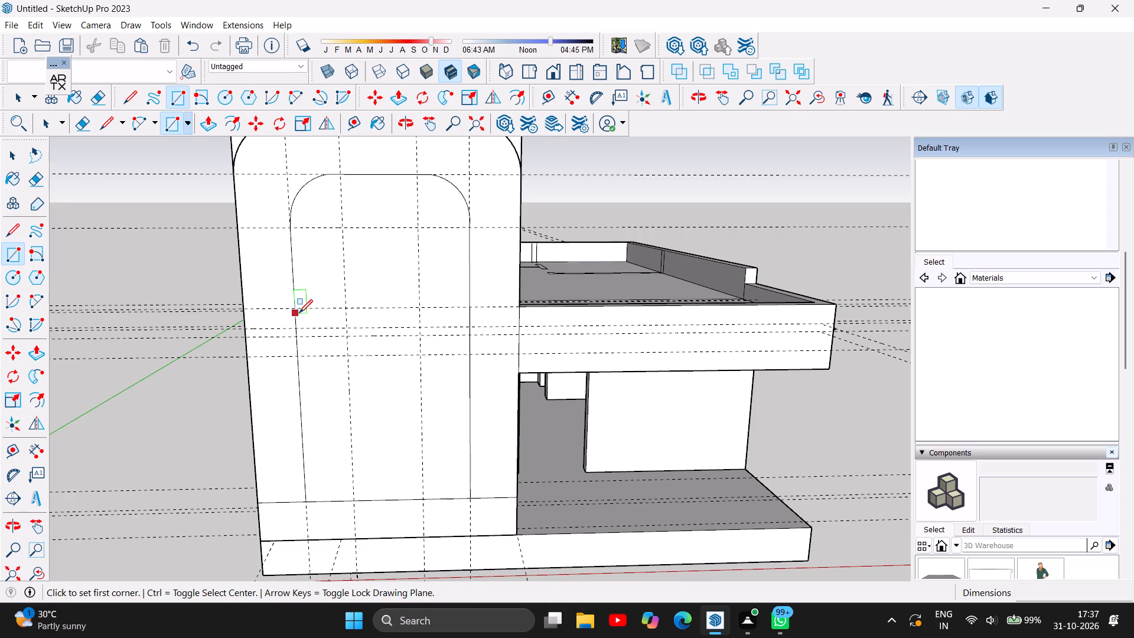
pyautogui.click(294, 307)
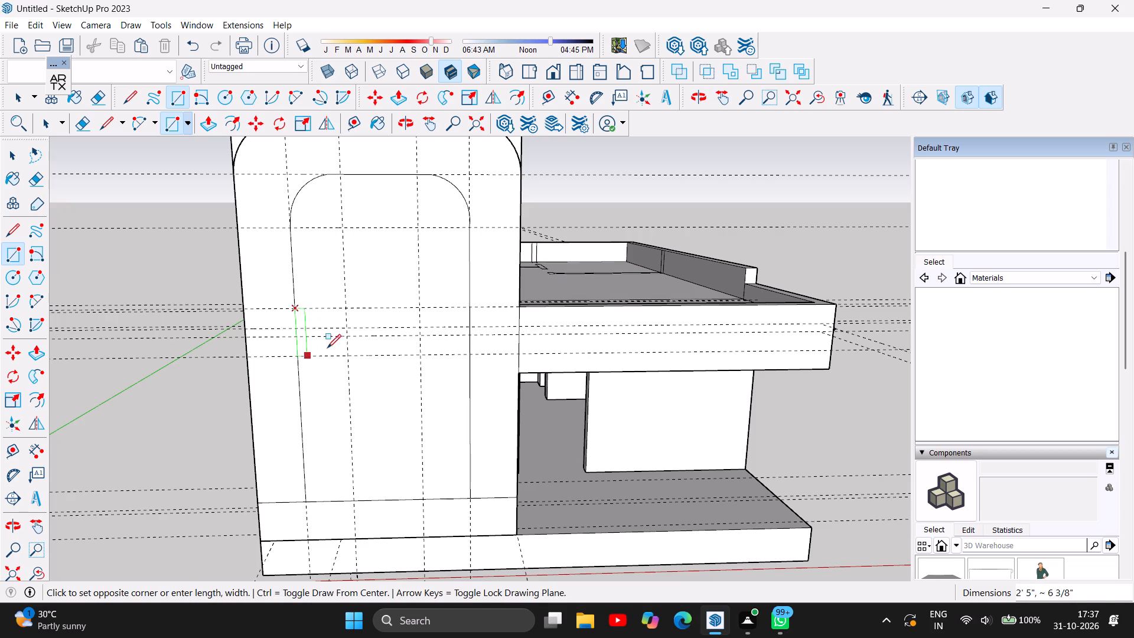
pyautogui.click(471, 353)
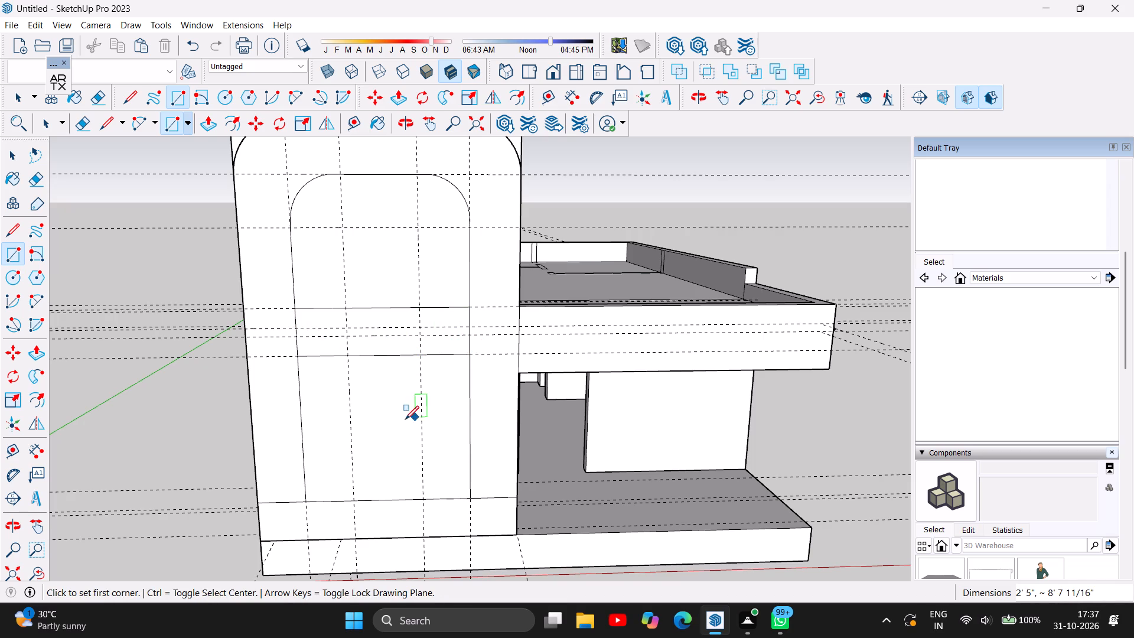
# Examine the stairwell facade and its relation to the front slab and roof from the front and open side.
pyautogui.scroll(-2, 372, 405)
pyautogui.scroll(-1, 117, 406)
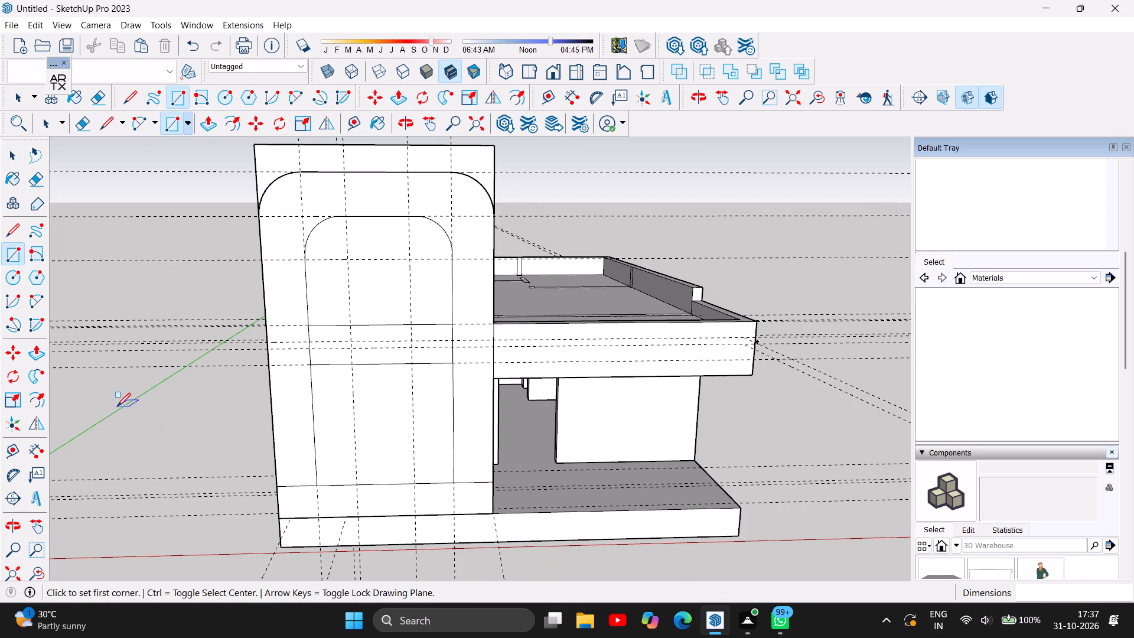
pyautogui.scroll(-1, 117, 406)
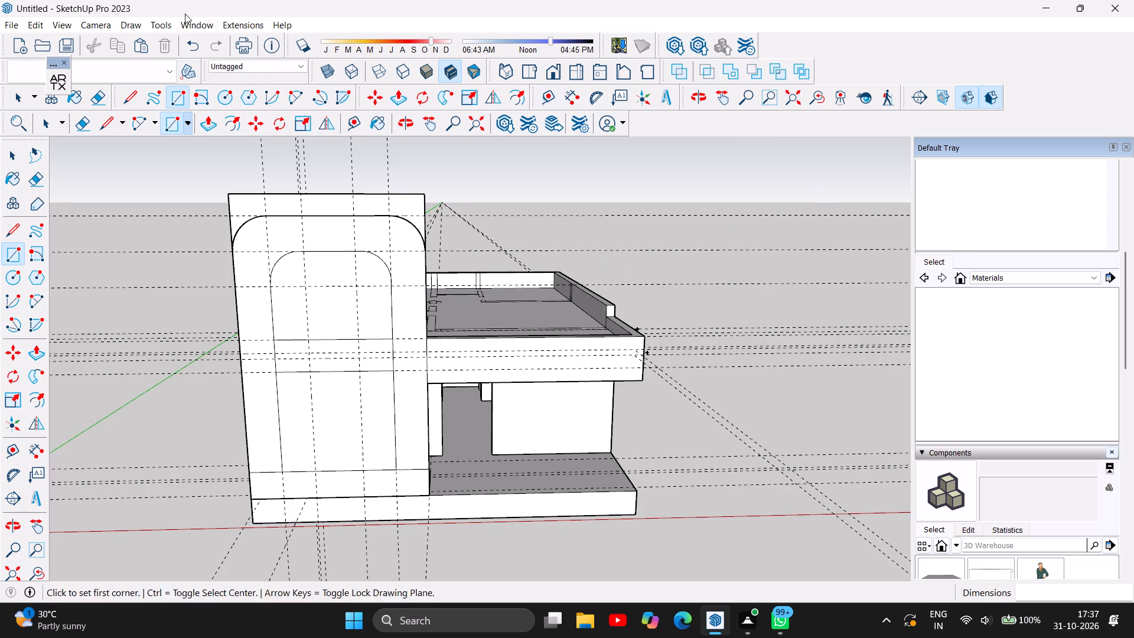
pyautogui.click(405, 125)
pyautogui.moveTo(661, 321); pyautogui.dragTo(723, 326)
pyautogui.moveTo(513, 394); pyautogui.dragTo(364, 367)
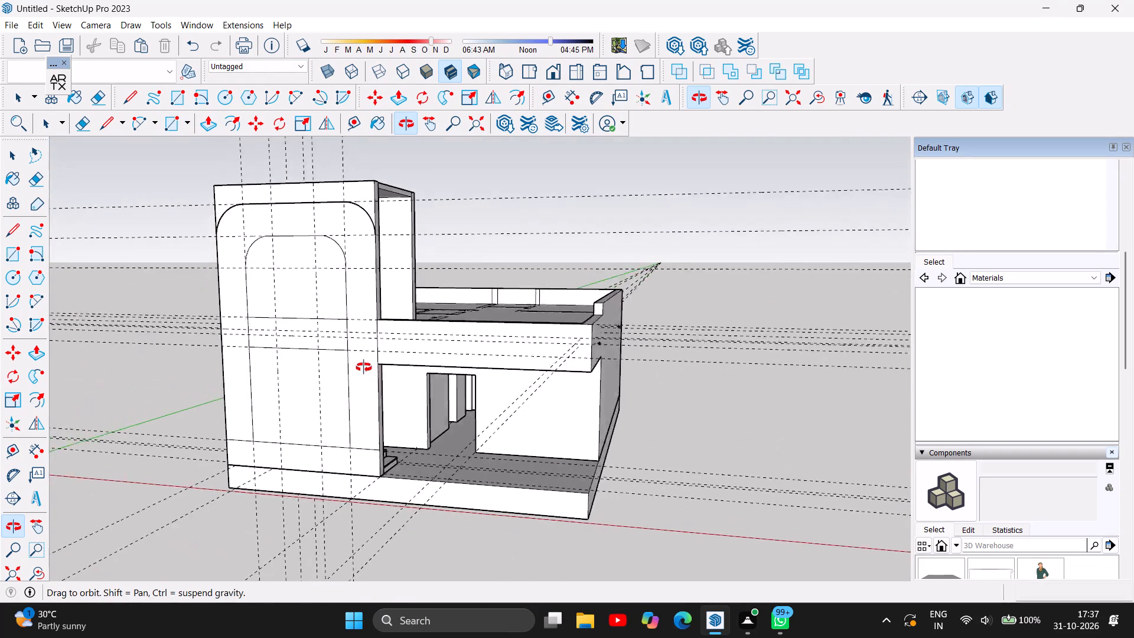
pyautogui.moveTo(364, 367); pyautogui.dragTo(452, 350)
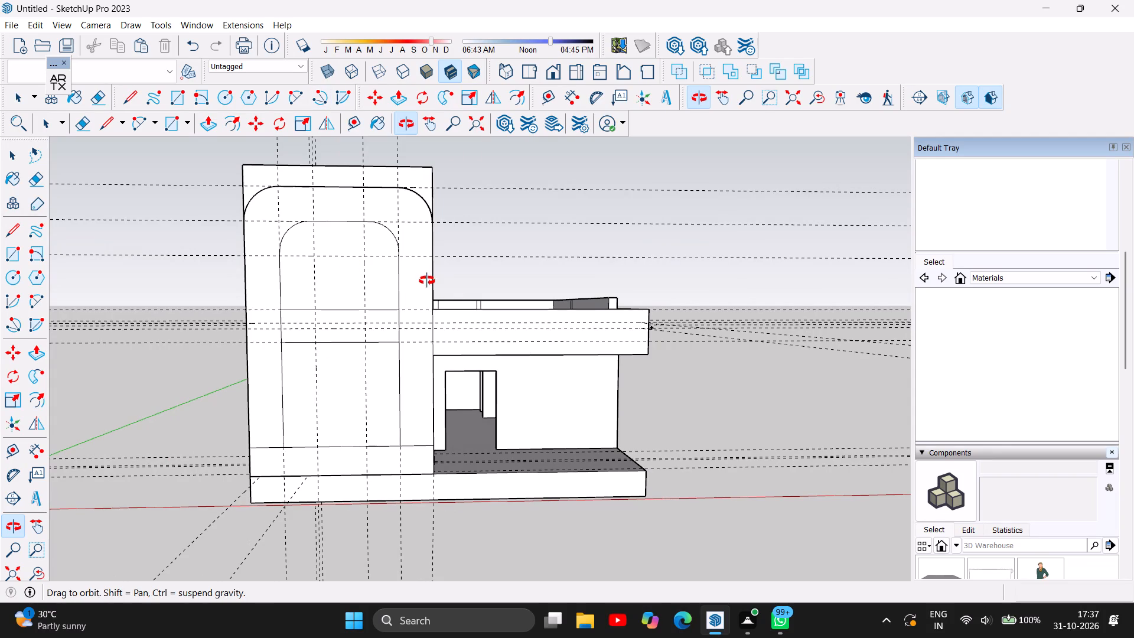
pyautogui.moveTo(392, 350); pyautogui.dragTo(442, 356)
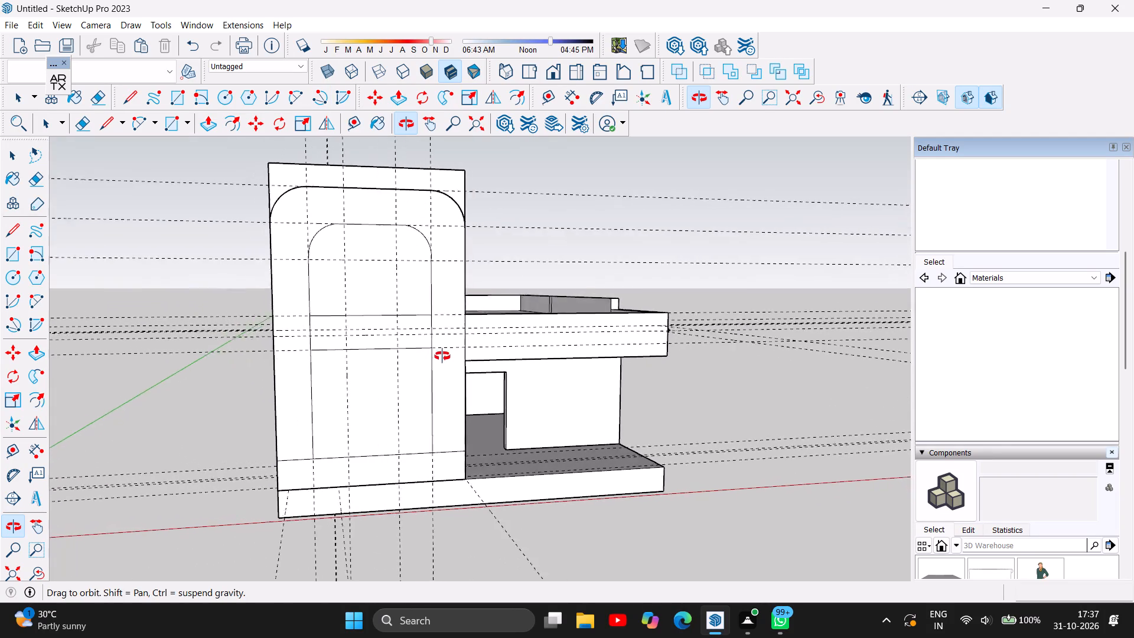
pyautogui.moveTo(442, 356); pyautogui.dragTo(387, 370)
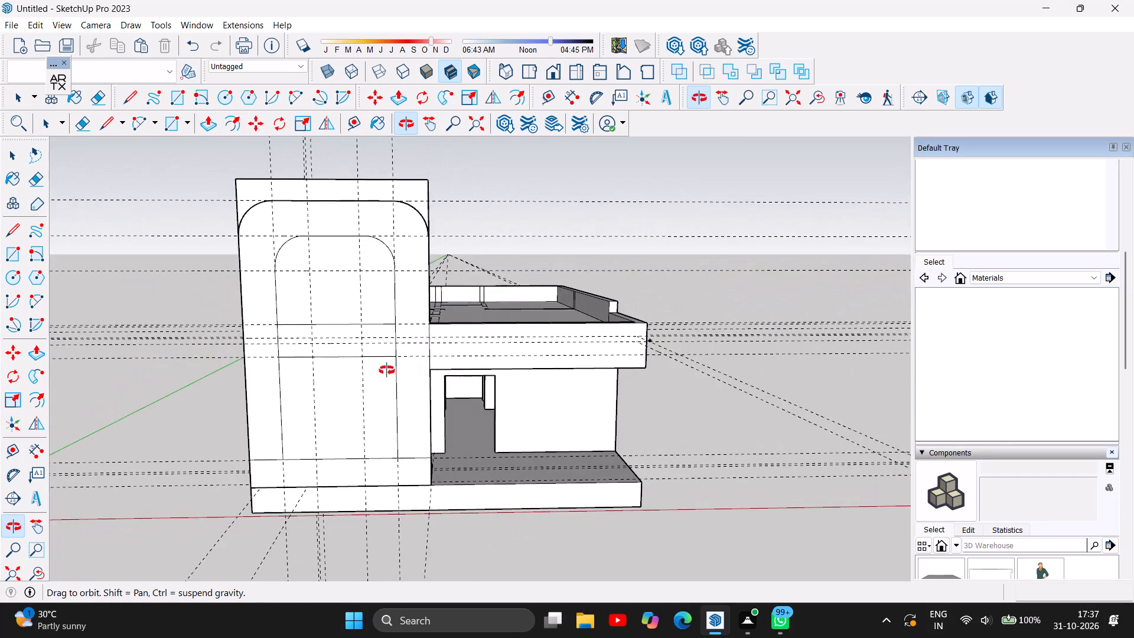
pyautogui.moveTo(387, 370); pyautogui.dragTo(382, 371)
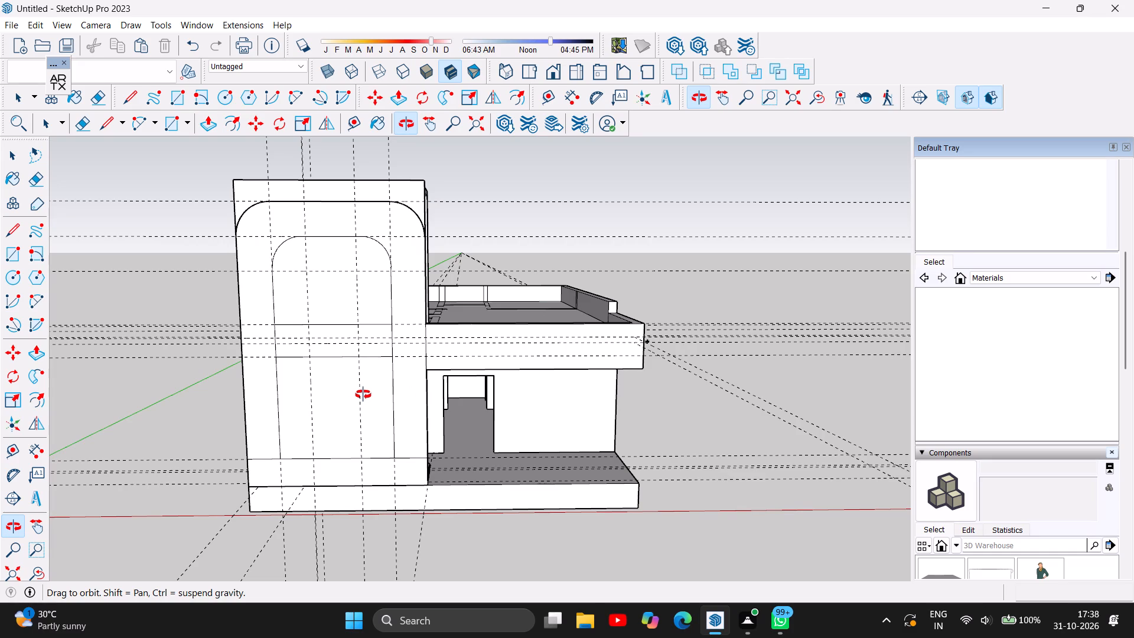
pyautogui.moveTo(482, 475); pyautogui.dragTo(307, 496)
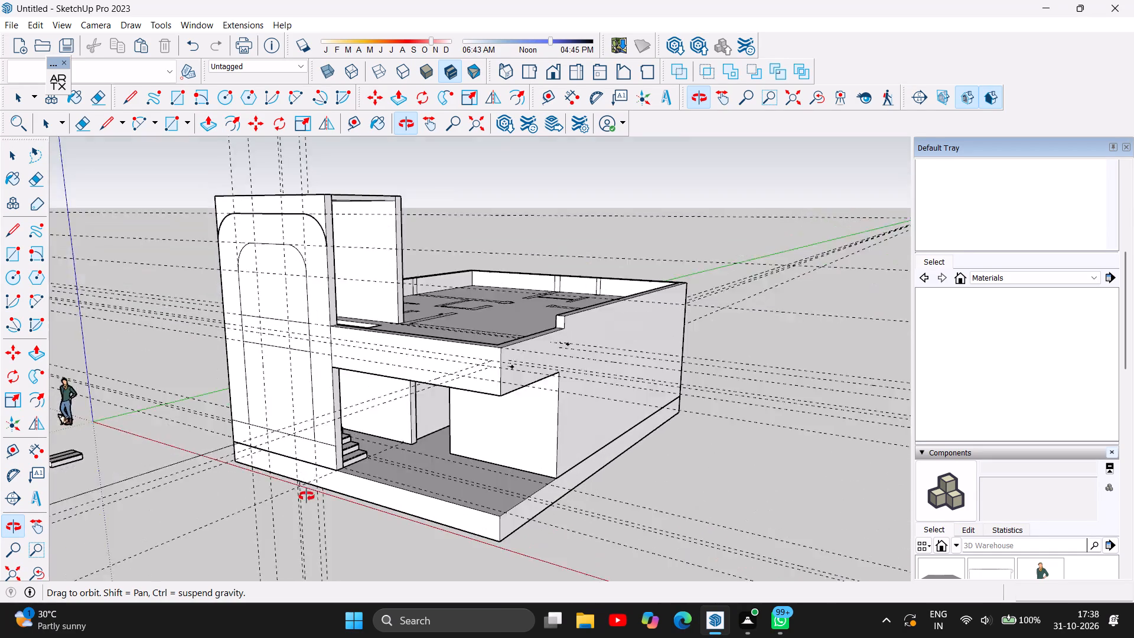
pyautogui.moveTo(307, 496); pyautogui.dragTo(282, 539)
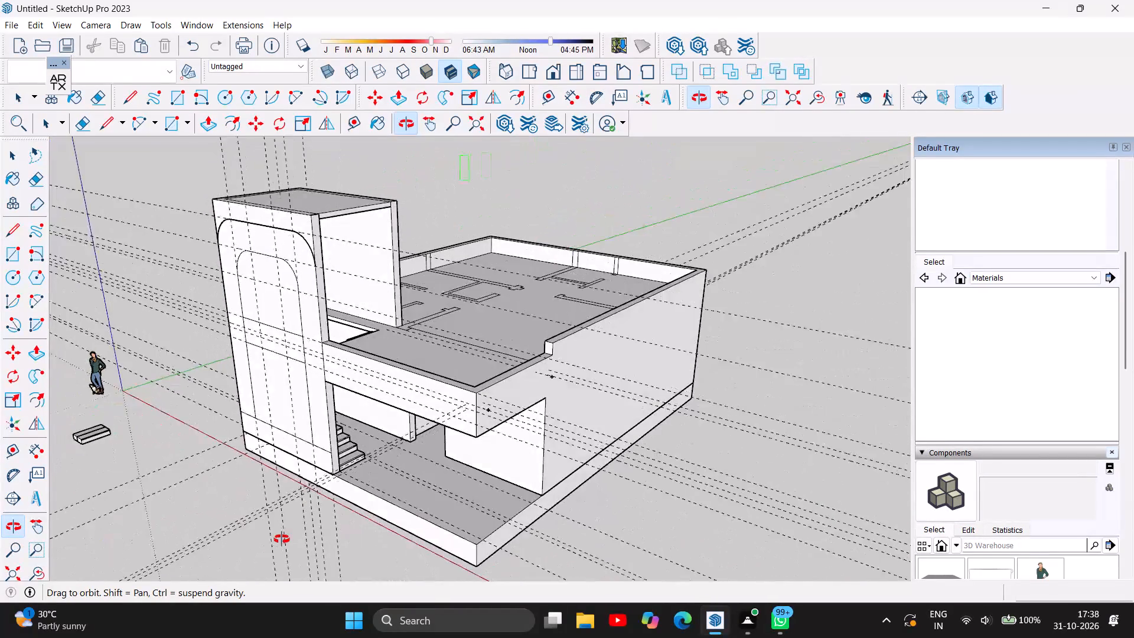
pyautogui.moveTo(282, 539); pyautogui.dragTo(474, 525)
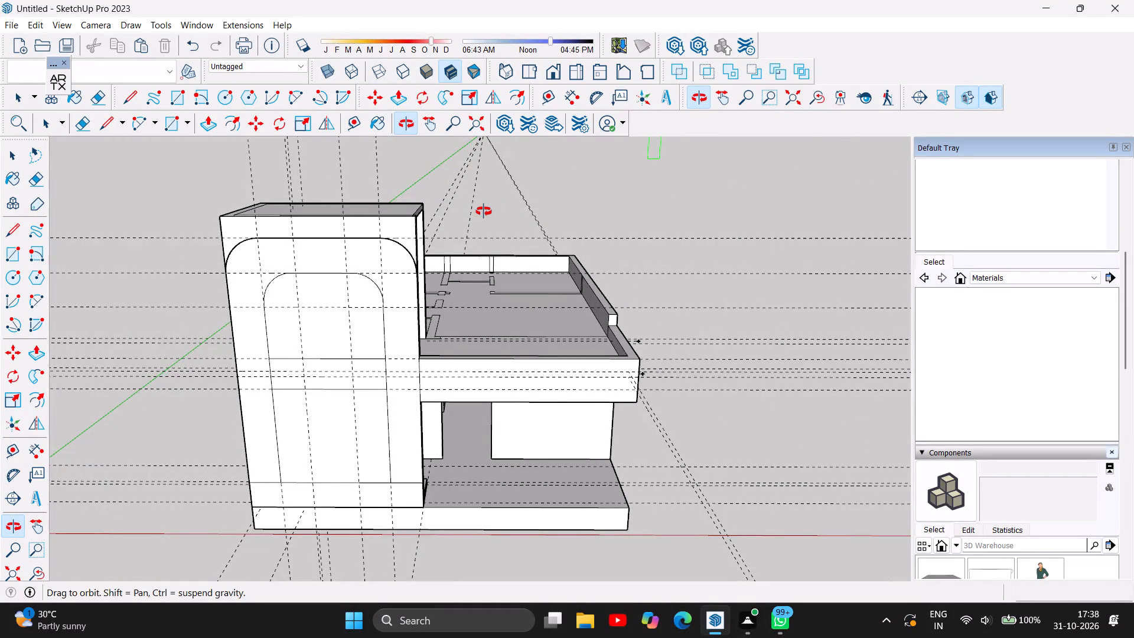
# Draw 9" lines across the end faces of the stairwell's front and back walls, level with the lower end of the outer arch's curve.
pyautogui.moveTo(484, 213); pyautogui.dragTo(343, 233)
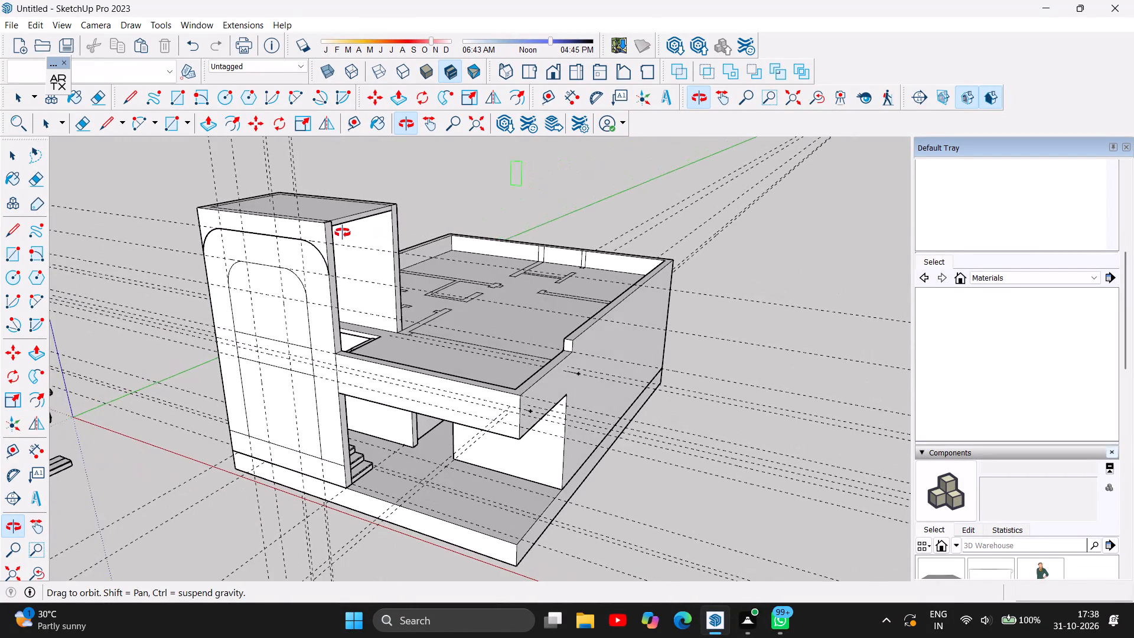
pyautogui.scroll(4, 358, 226)
pyautogui.scroll(1, 321, 189)
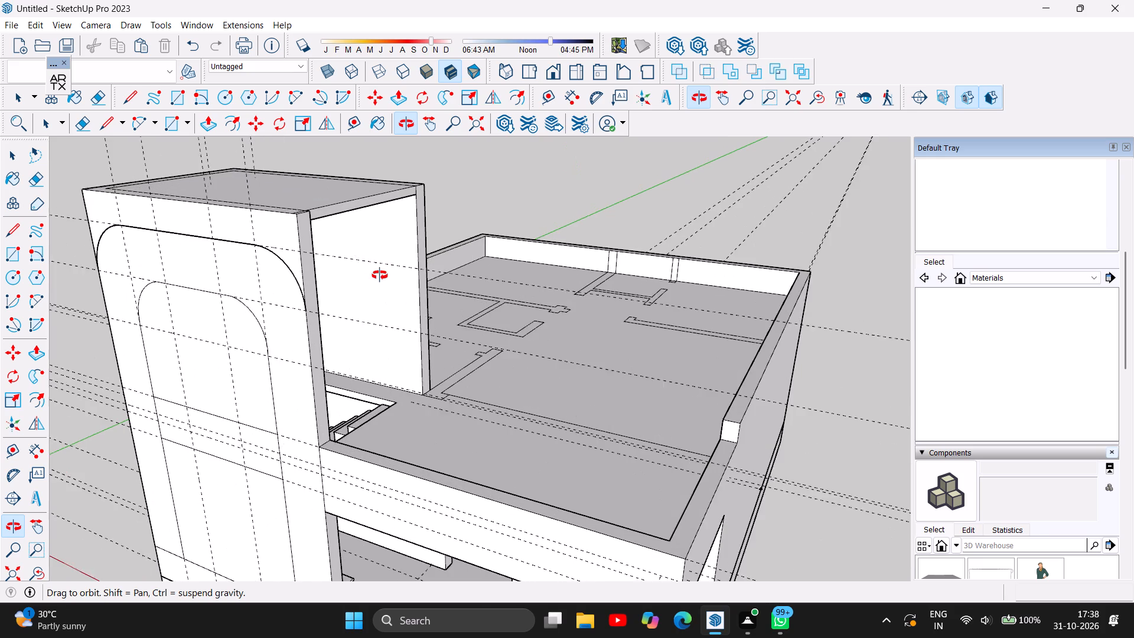
pyautogui.scroll(2, 380, 275)
pyautogui.moveTo(314, 321); pyautogui.dragTo(326, 316)
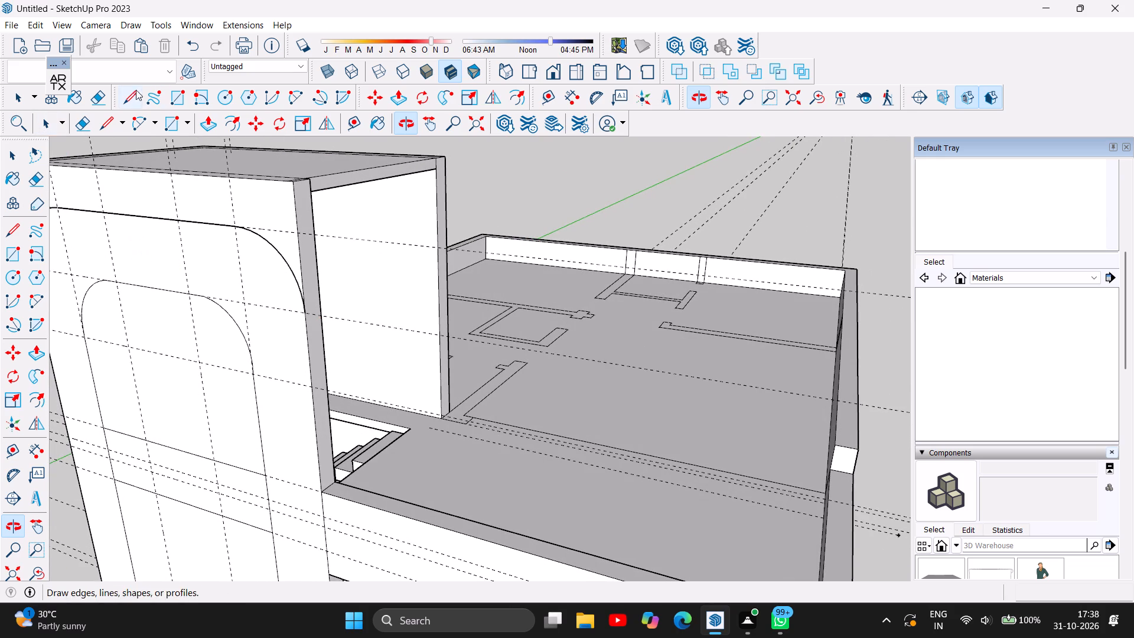
pyautogui.click(136, 98)
pyautogui.click(308, 316)
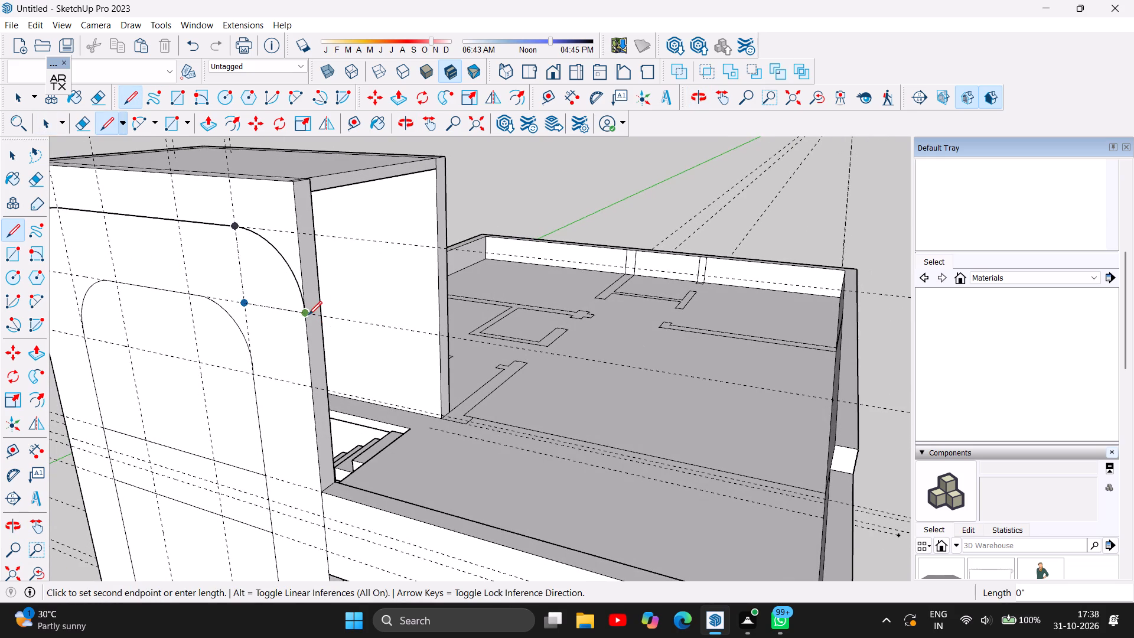
pyautogui.doubleClick(322, 311)
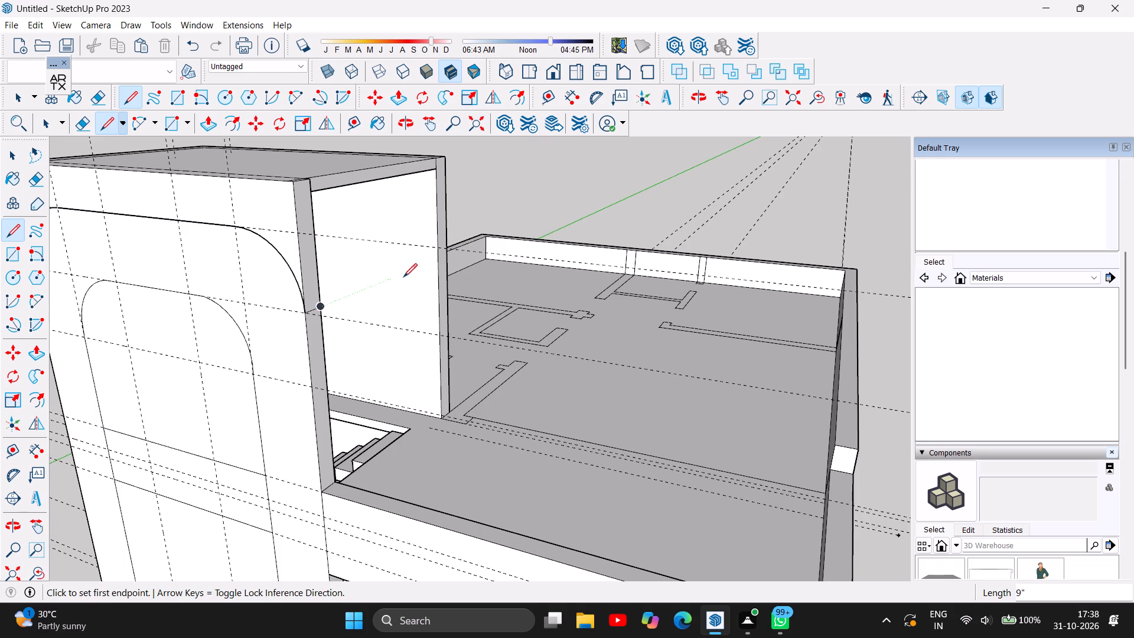
pyautogui.click(437, 258)
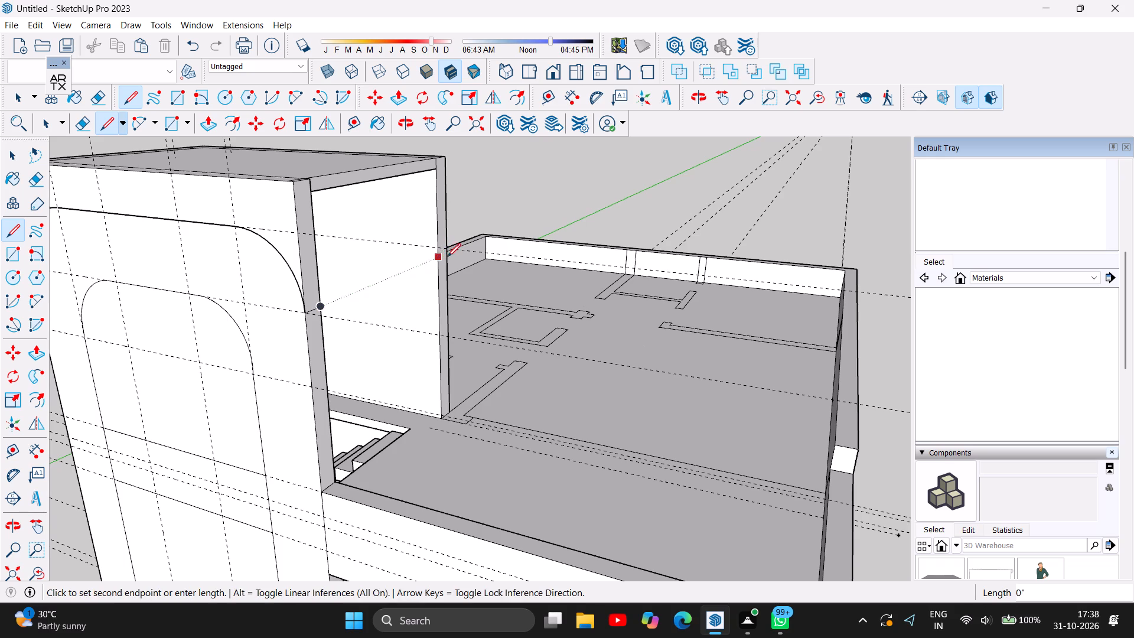
pyautogui.click(446, 255)
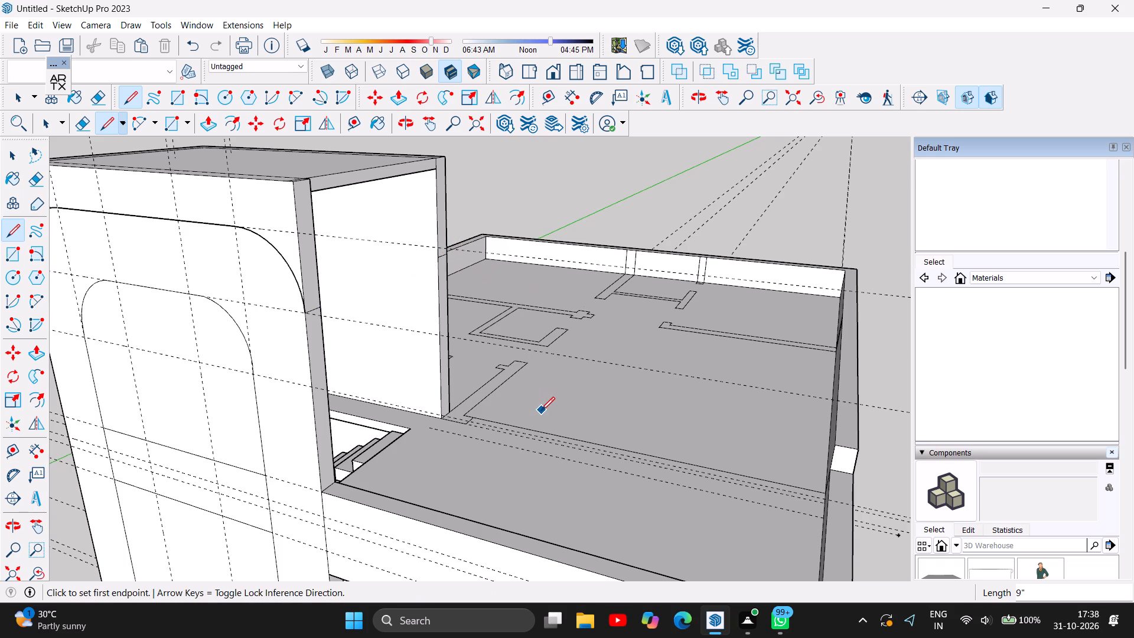
# Copy the outer arch's corner curve nearest the open side and paste it on the inner face of the stairwell's back wall.
pyautogui.scroll(-2, 541, 411)
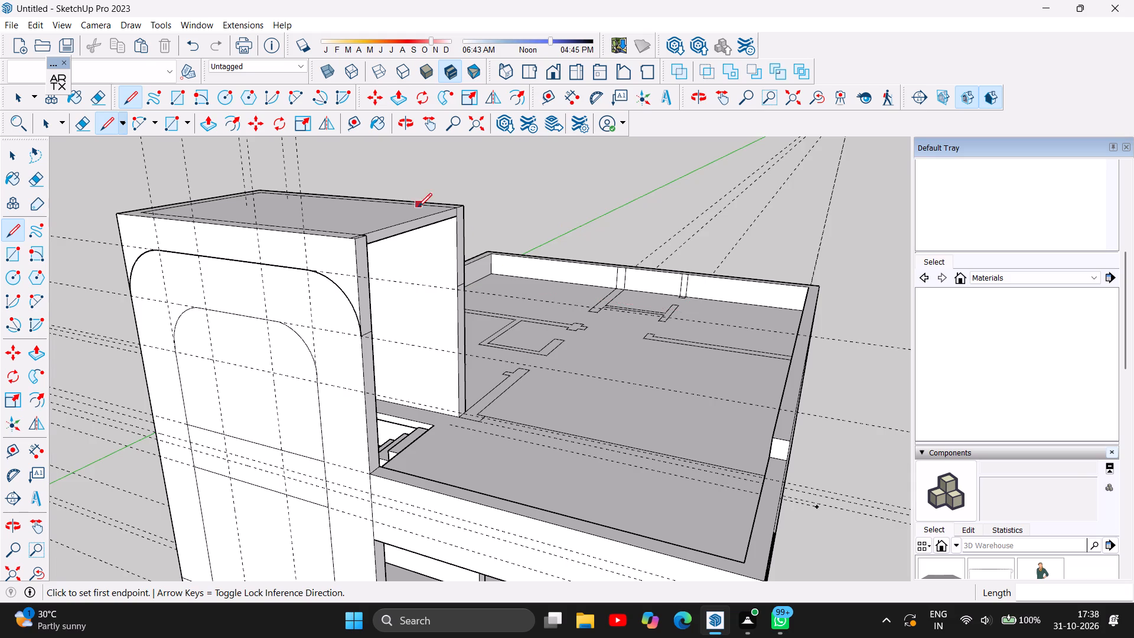
pyautogui.scroll(3, 410, 199)
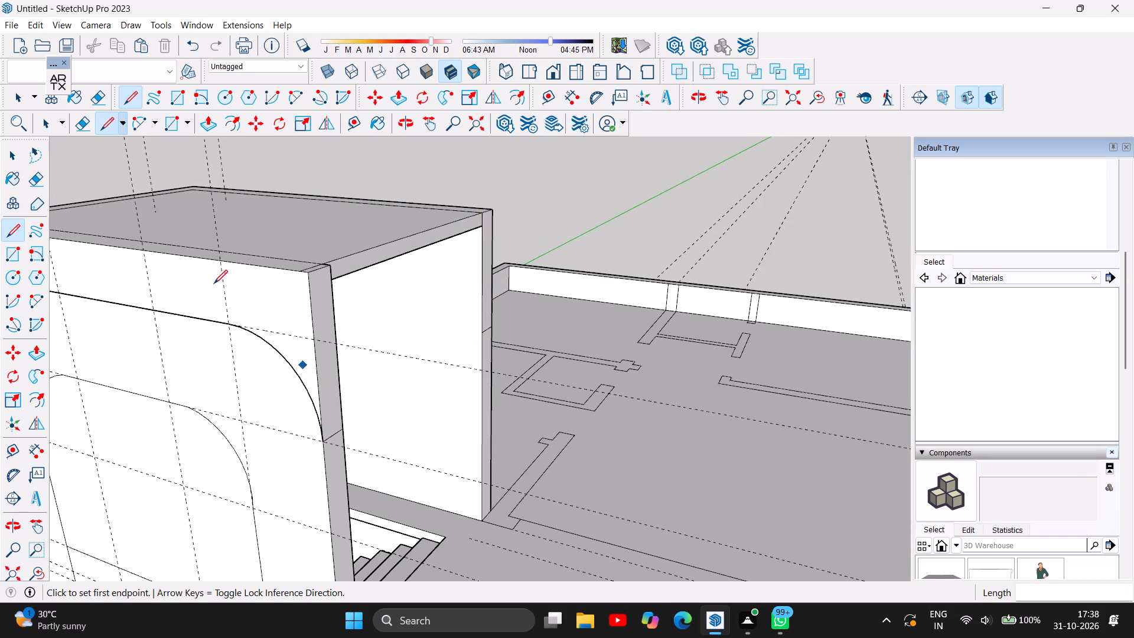
pyautogui.click(19, 158)
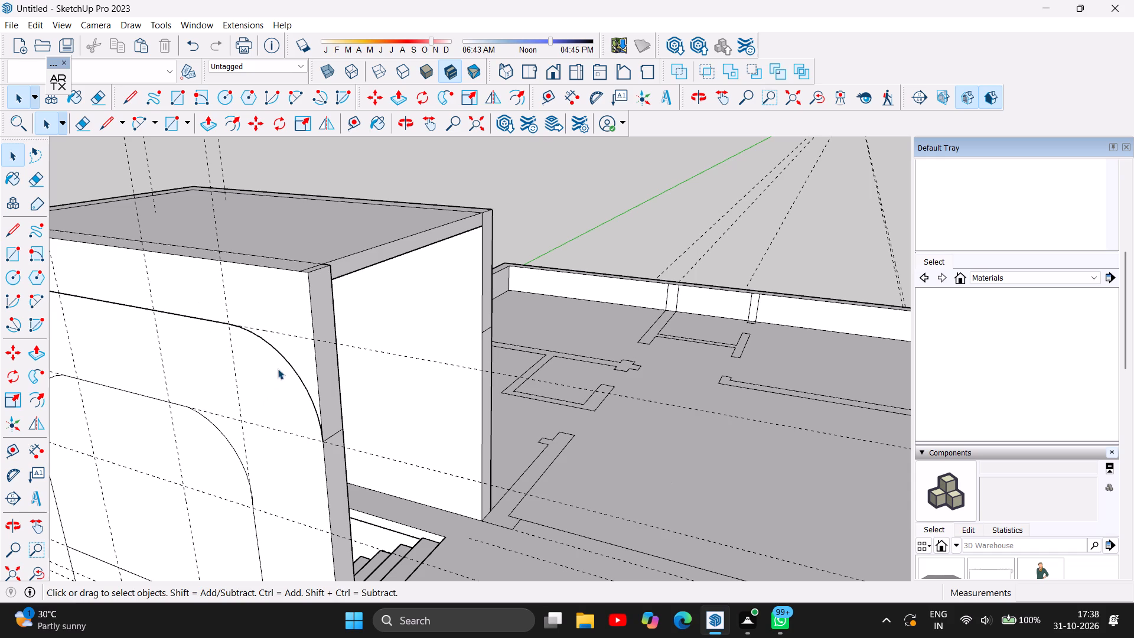
pyautogui.click(289, 363)
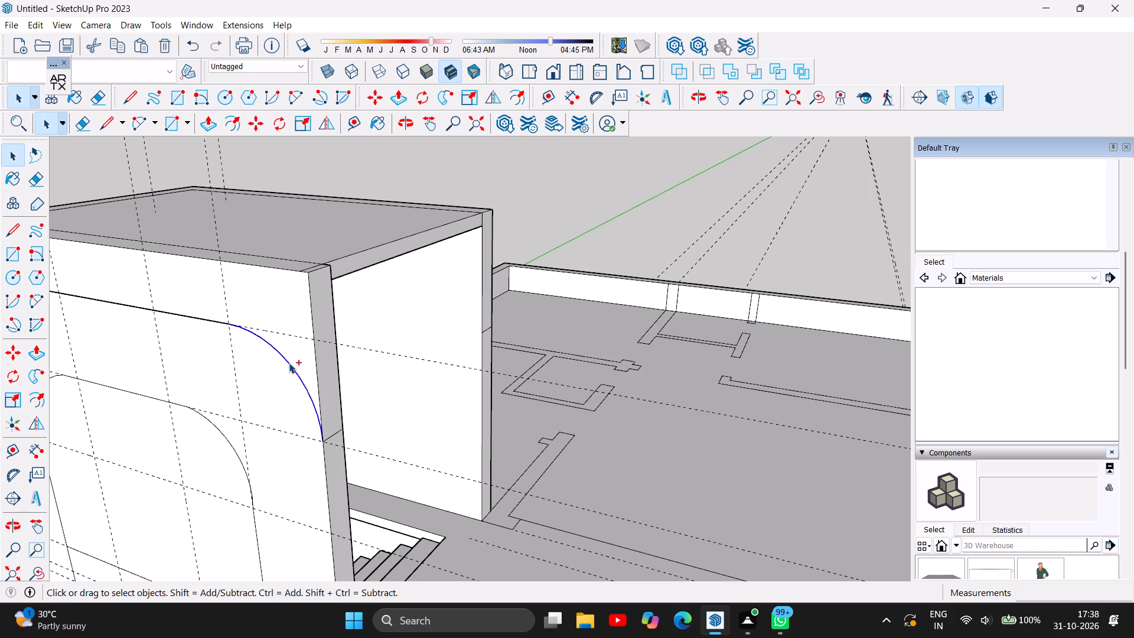
pyautogui.hotkey('ctrl', 'c')
pyautogui.hotkey('ctrl', 'v')
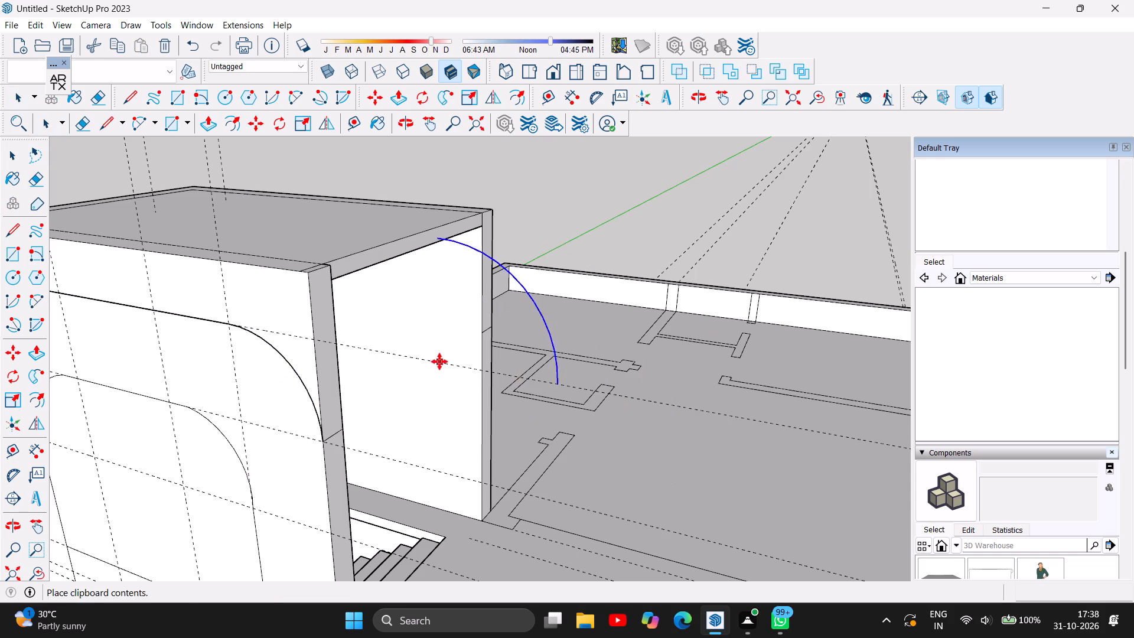
pyautogui.click(413, 353)
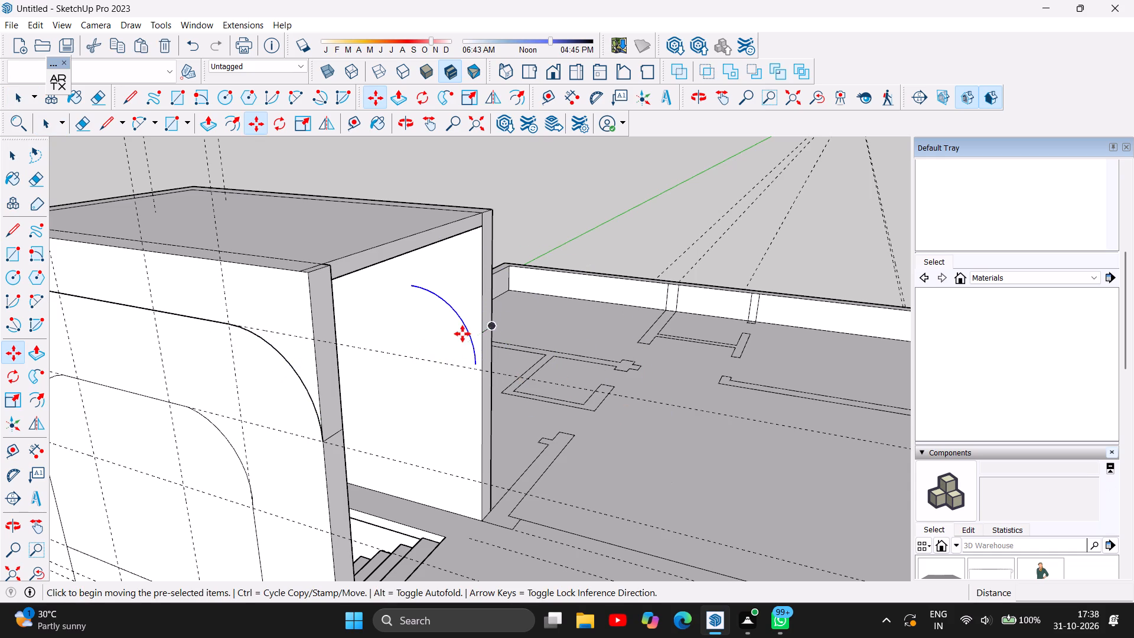
# Move the copied curve along the back wall's edge so its lower end meets the line across the wall's end face.
pyautogui.click(477, 364)
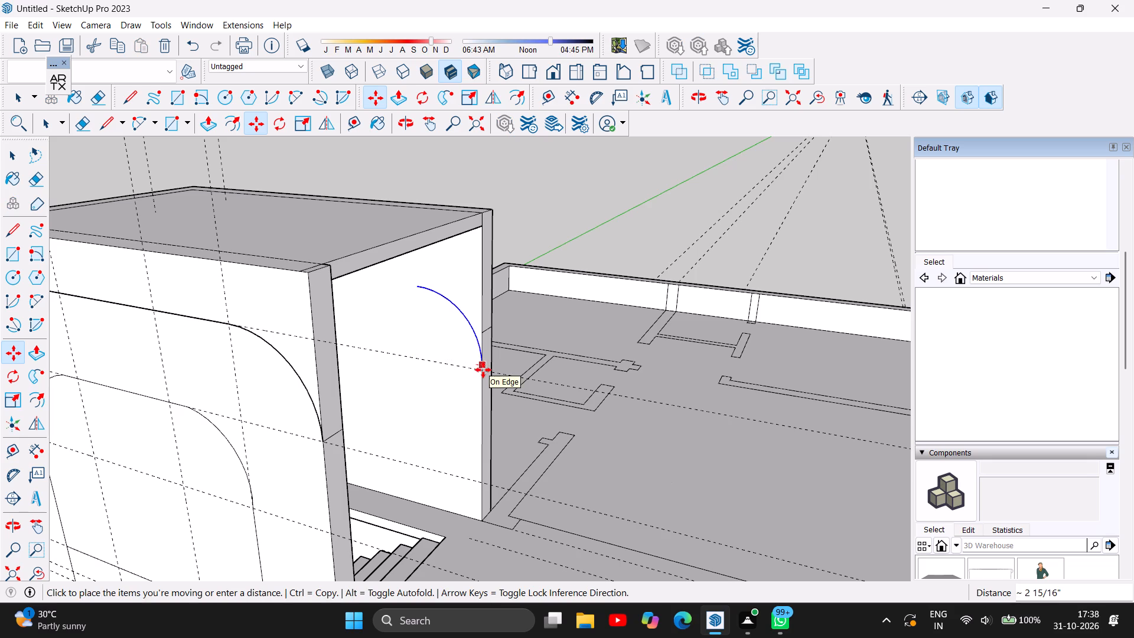
pyautogui.click(483, 370)
pyautogui.scroll(3, 482, 382)
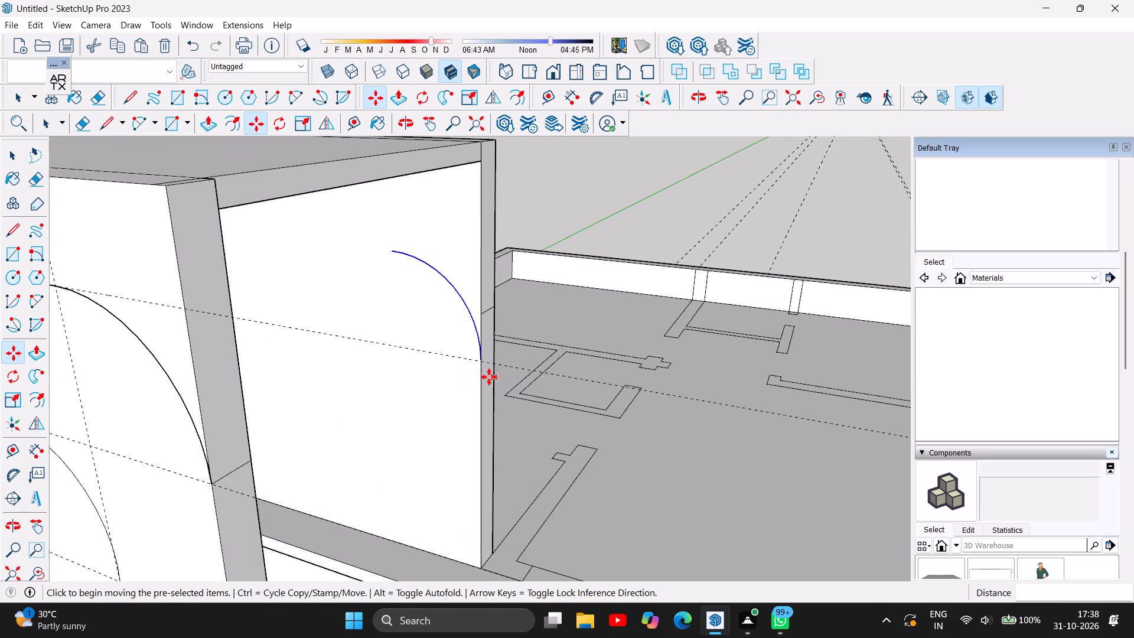
pyautogui.scroll(1, 506, 341)
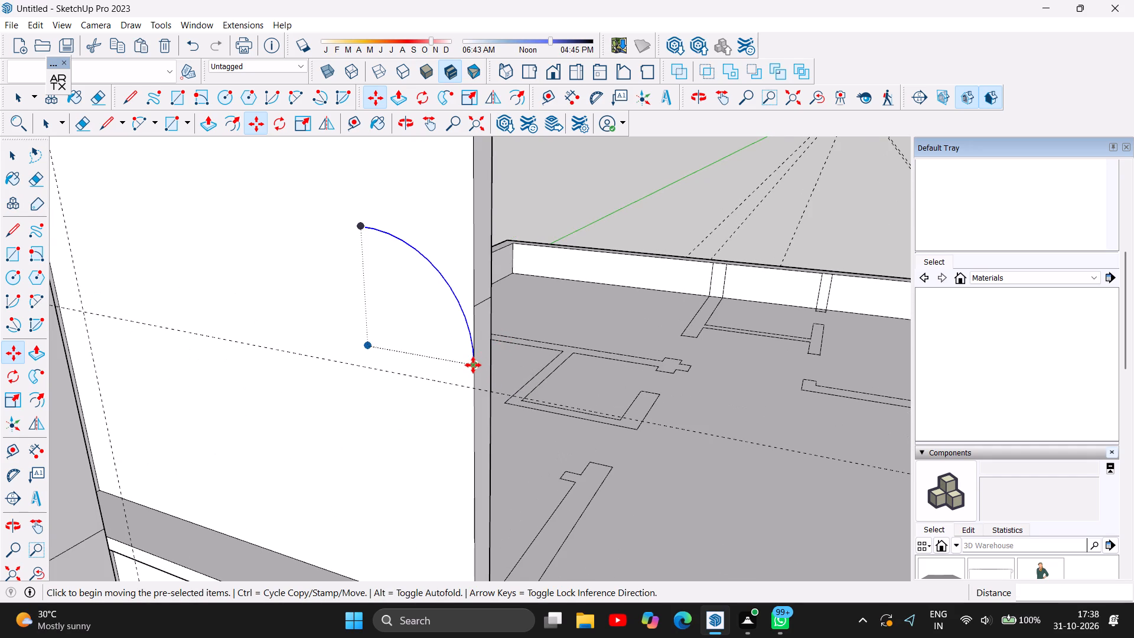
pyautogui.click(473, 365)
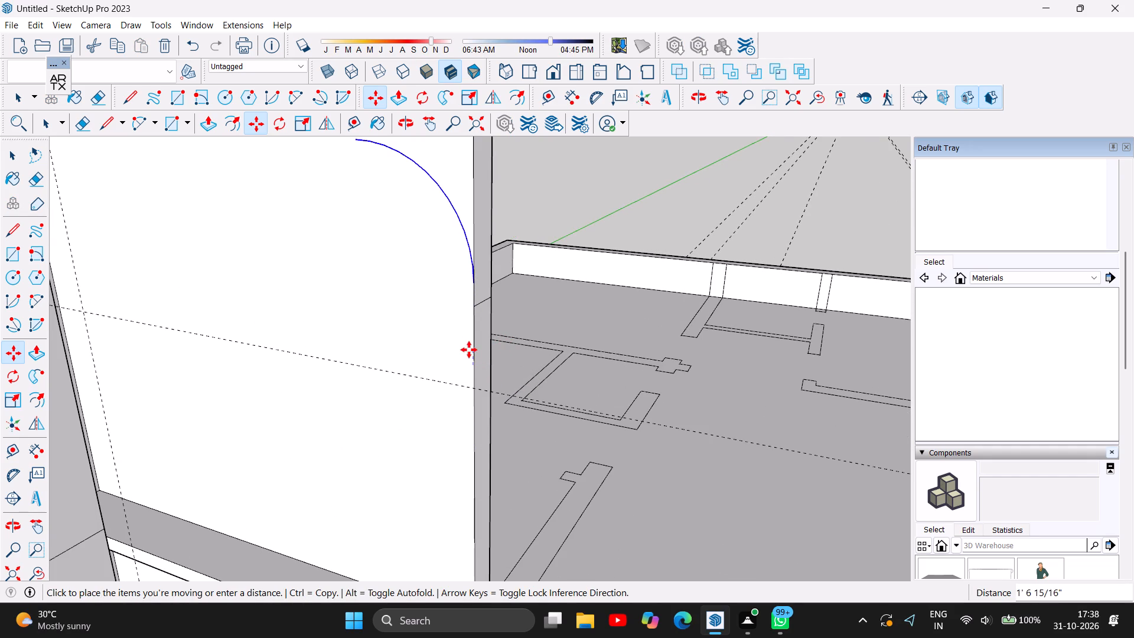
pyautogui.click(469, 353)
pyautogui.scroll(2, 522, 277)
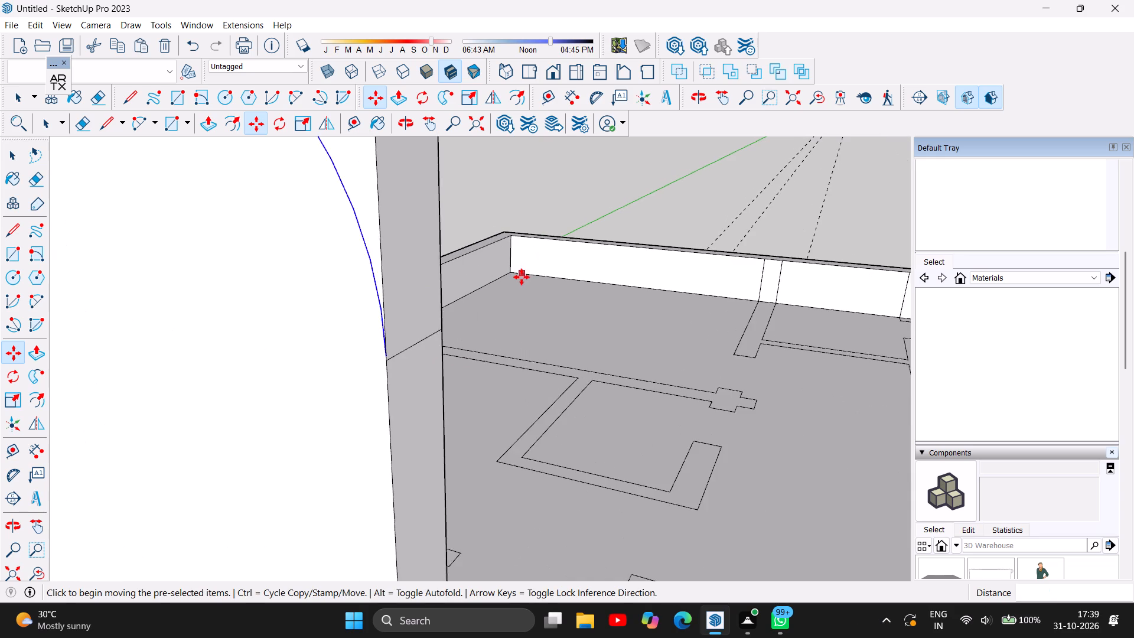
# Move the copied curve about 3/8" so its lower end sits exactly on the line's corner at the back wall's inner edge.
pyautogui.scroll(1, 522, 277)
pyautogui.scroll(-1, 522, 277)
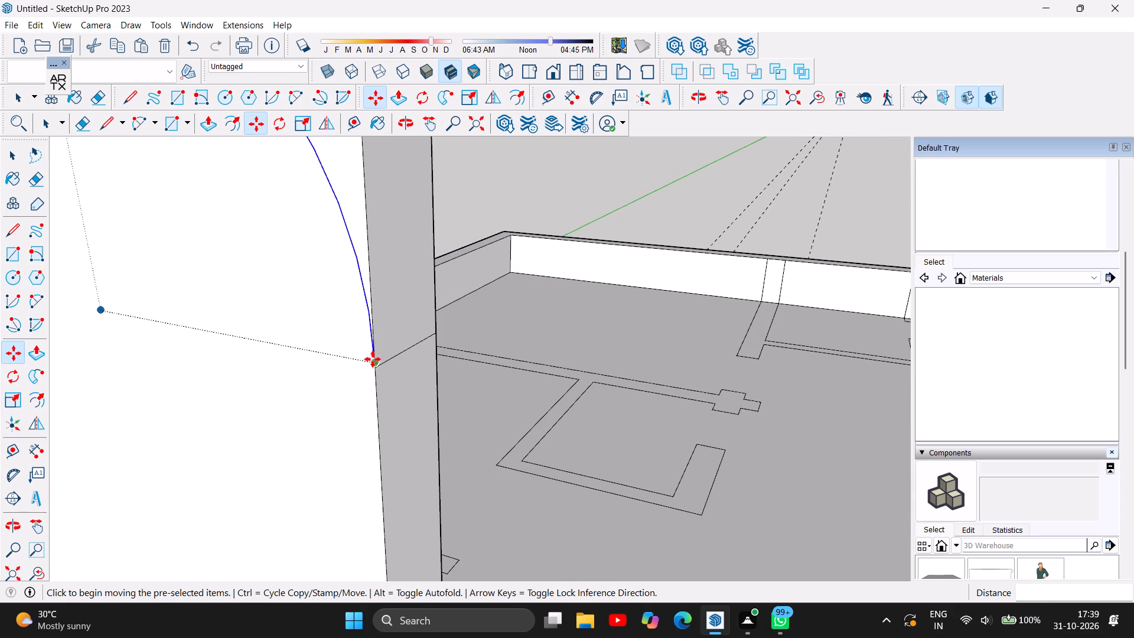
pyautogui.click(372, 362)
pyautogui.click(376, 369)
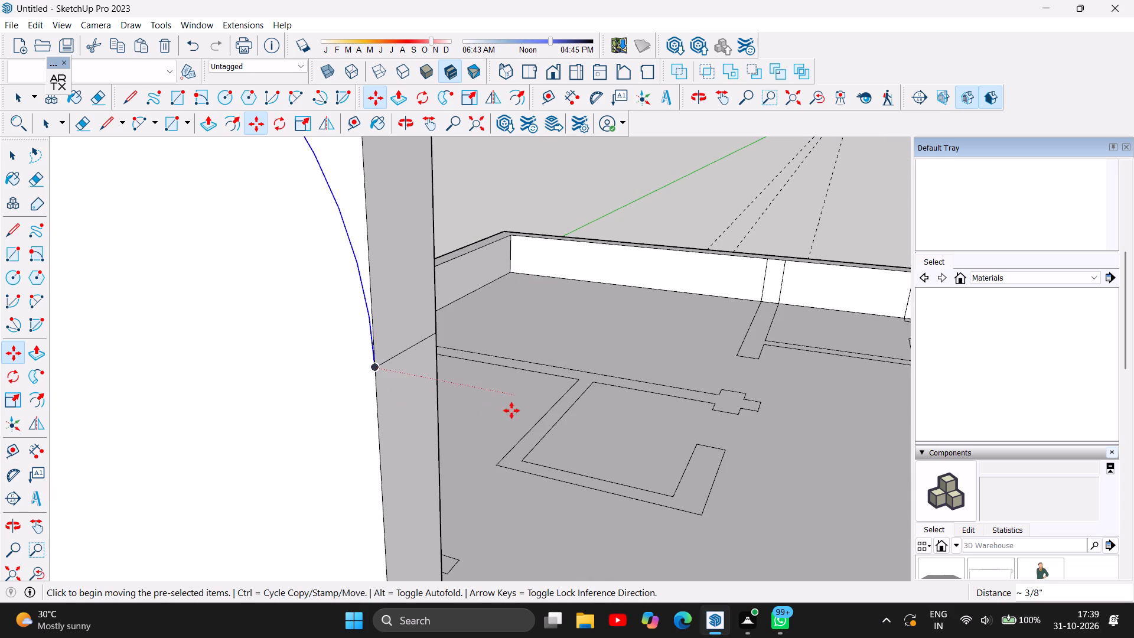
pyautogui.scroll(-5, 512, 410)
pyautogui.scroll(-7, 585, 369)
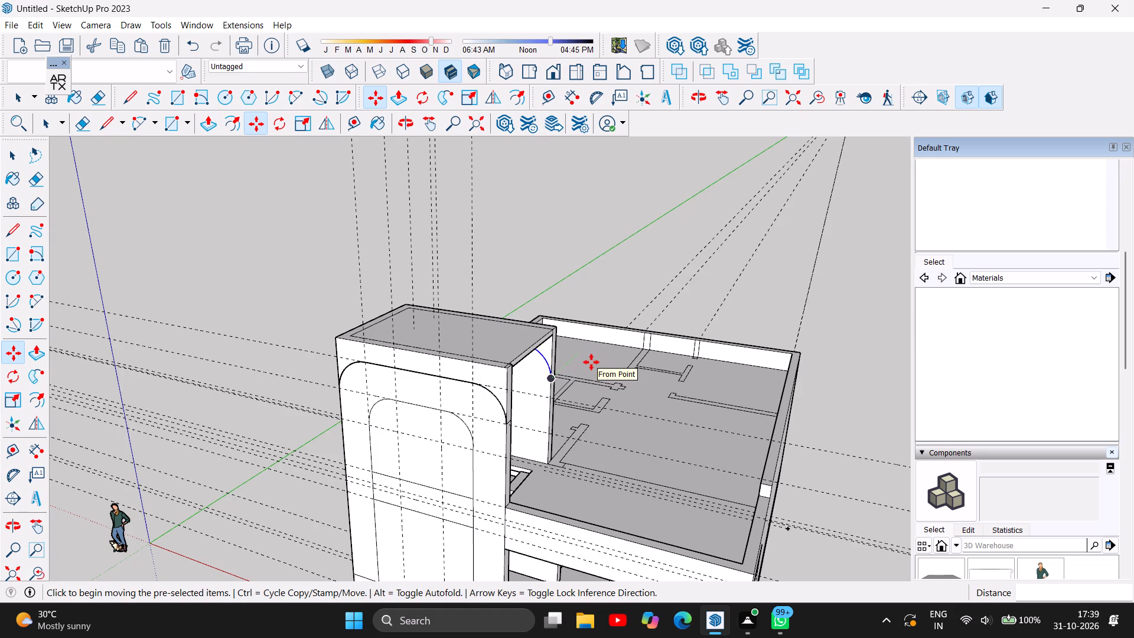
# Undo the moves and paste of the arch curve on the back wall, and the lines across the stairwell walls' end faces.
pyautogui.click(413, 123)
pyautogui.moveTo(688, 249); pyautogui.dragTo(554, 224)
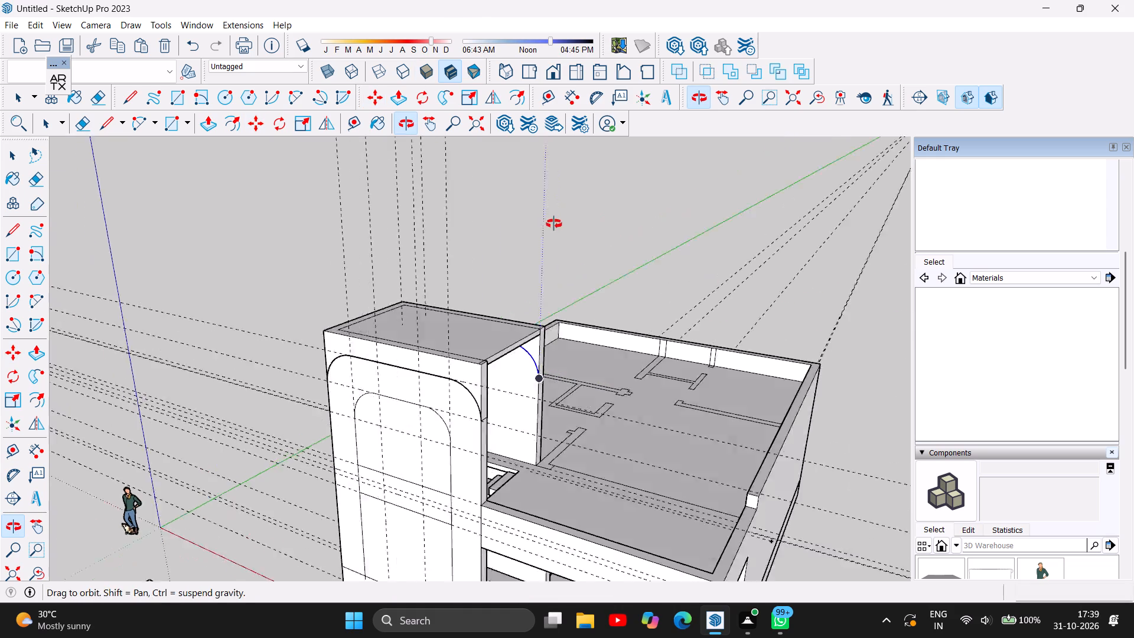
pyautogui.moveTo(554, 224); pyautogui.dragTo(592, 190)
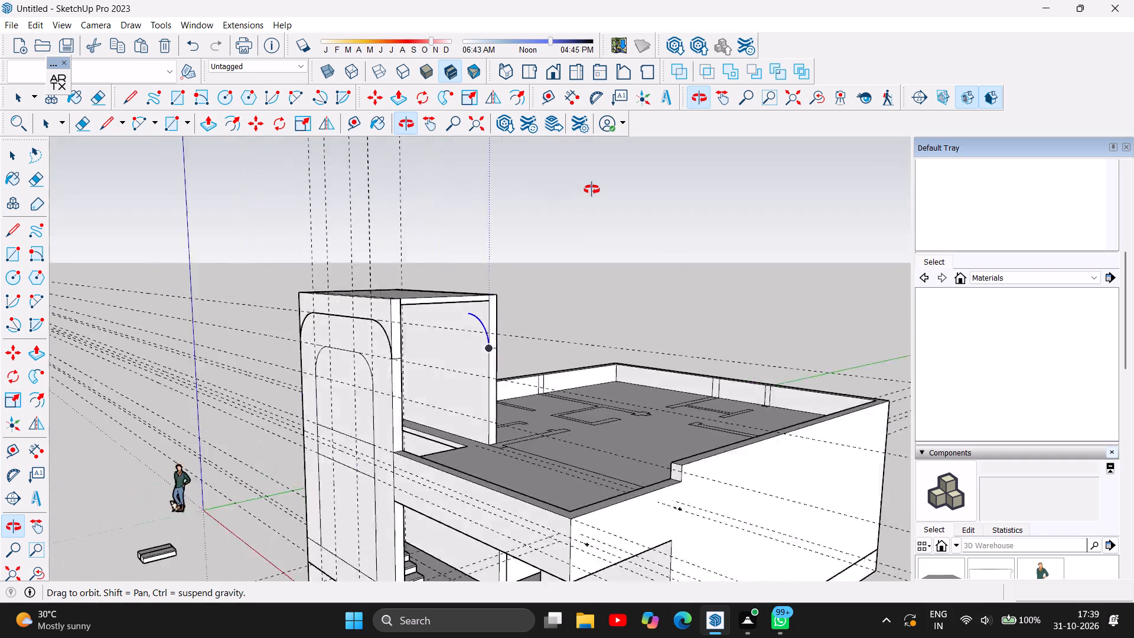
pyautogui.moveTo(592, 190); pyautogui.dragTo(699, 185)
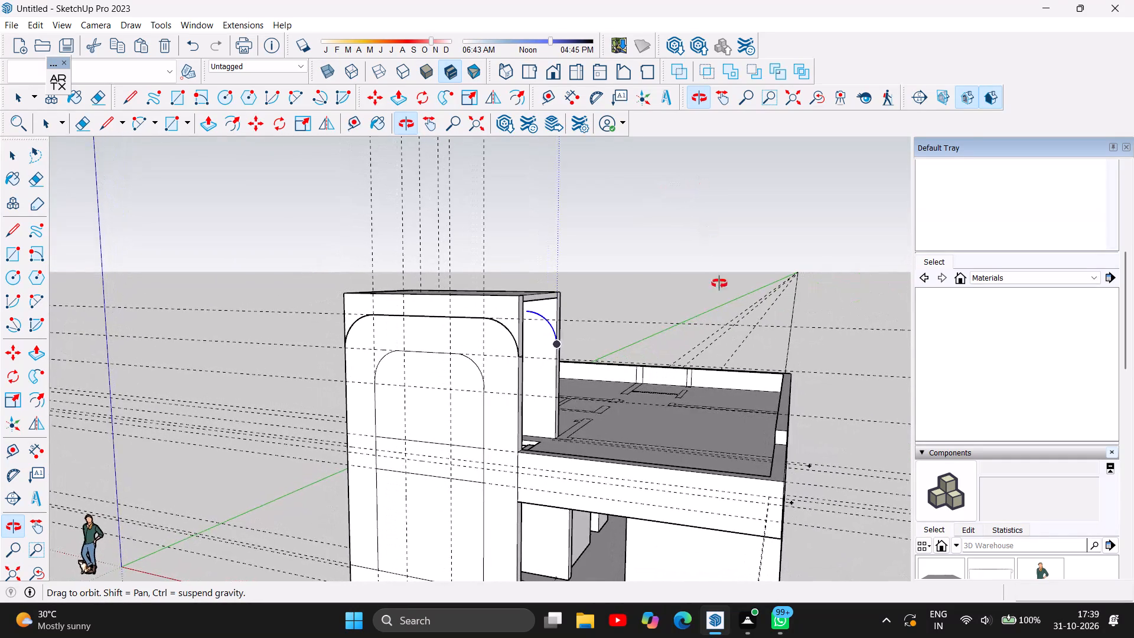
pyautogui.moveTo(615, 309); pyautogui.dragTo(416, 333)
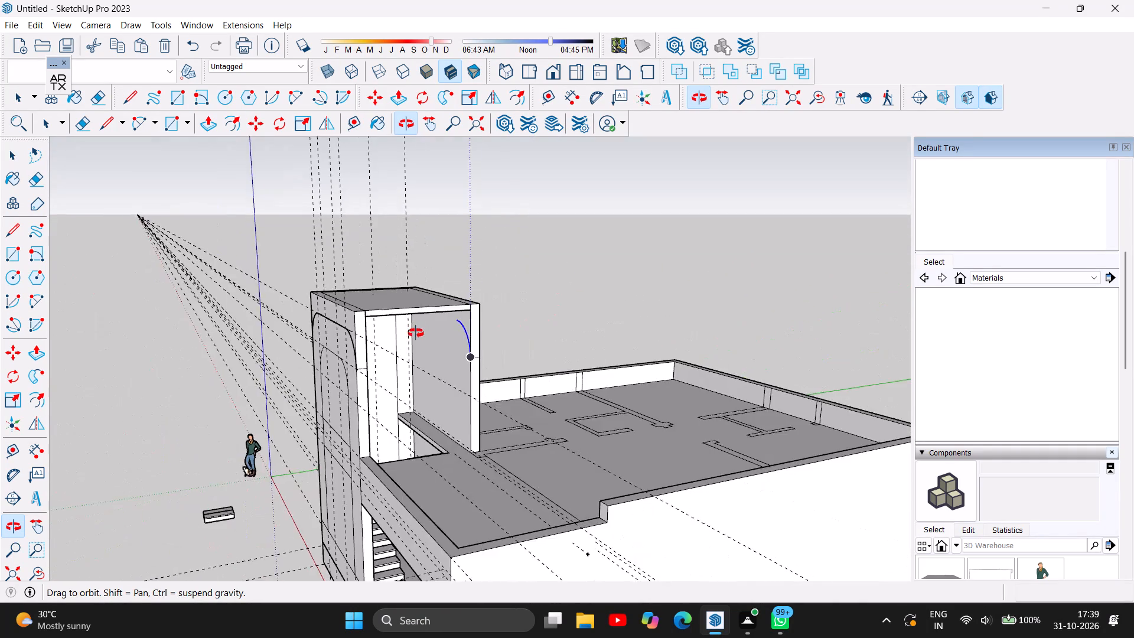
pyautogui.moveTo(416, 333); pyautogui.dragTo(556, 334)
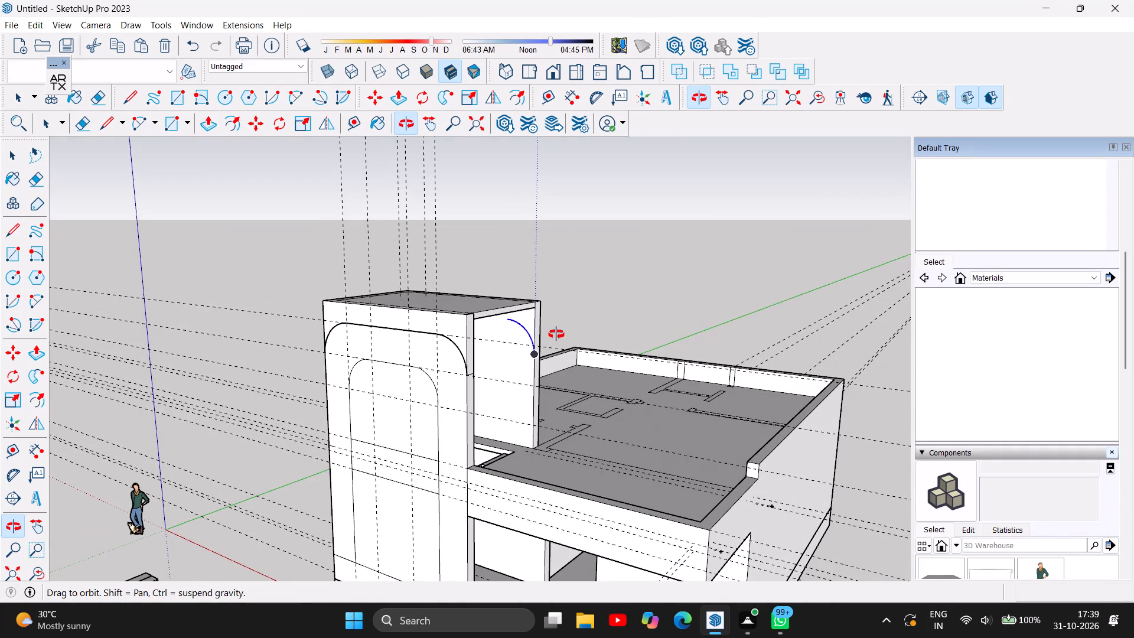
pyautogui.hotkey('ctrl', 'z')
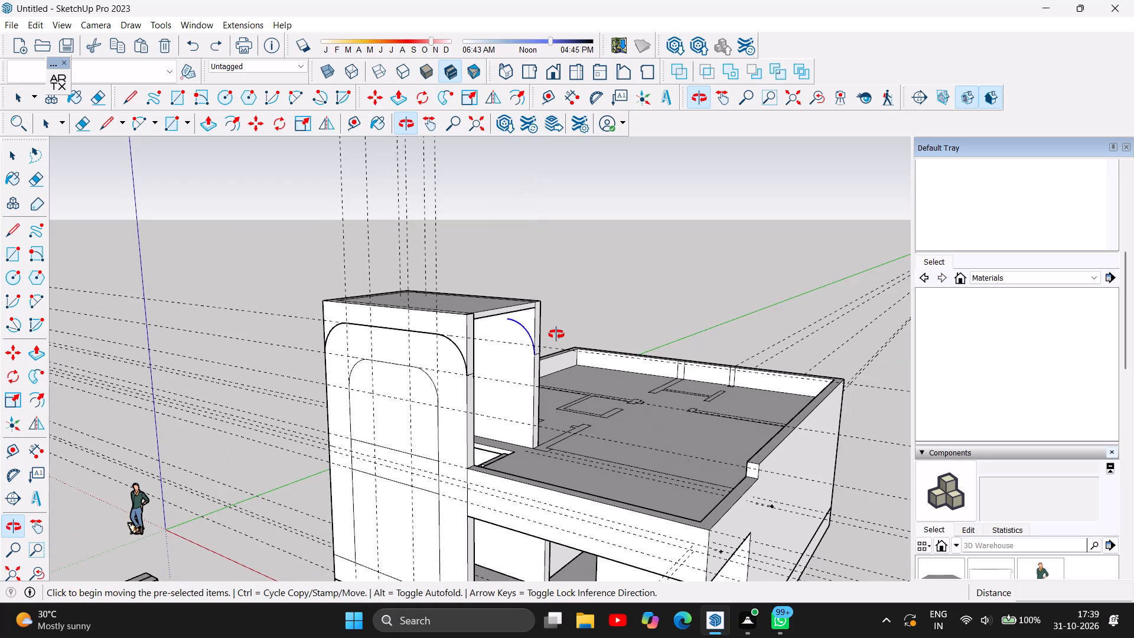
pyautogui.hotkey('ctrl', 'z')
pyautogui.hotkey('ctrl', 'z')
pyautogui.hotkey('ctrl', 'z')
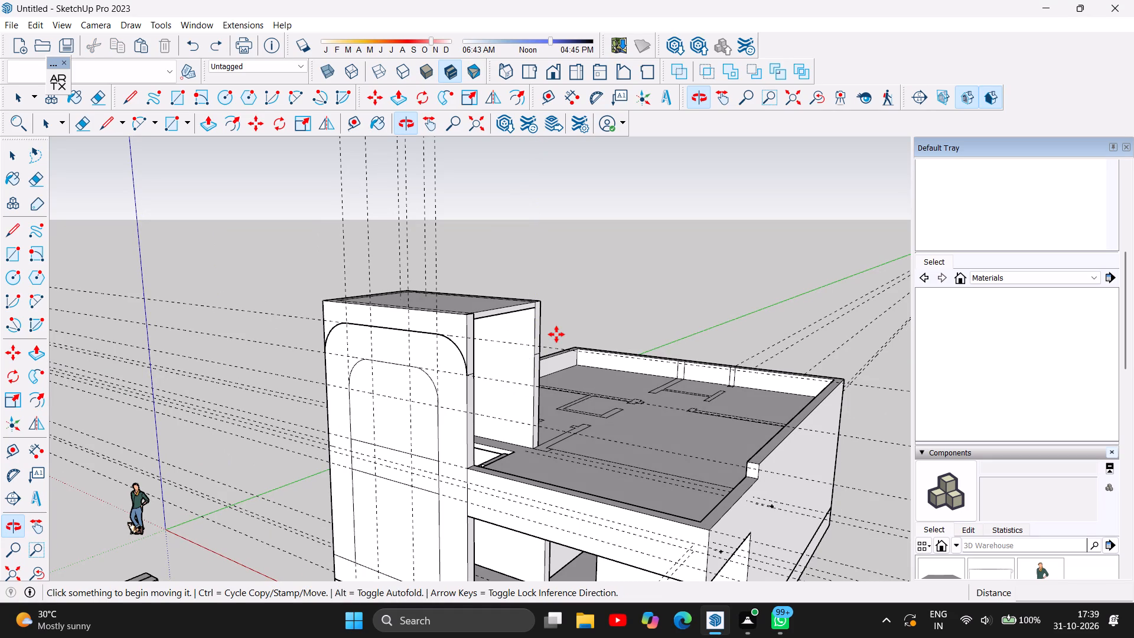
pyautogui.hotkey('ctrl', 'z')
pyautogui.hotkey('ctrl', 'z')
# Examine the stairwell's arched facade and its open side relative to the front slab and roof.
pyautogui.moveTo(558, 282); pyautogui.dragTo(599, 262)
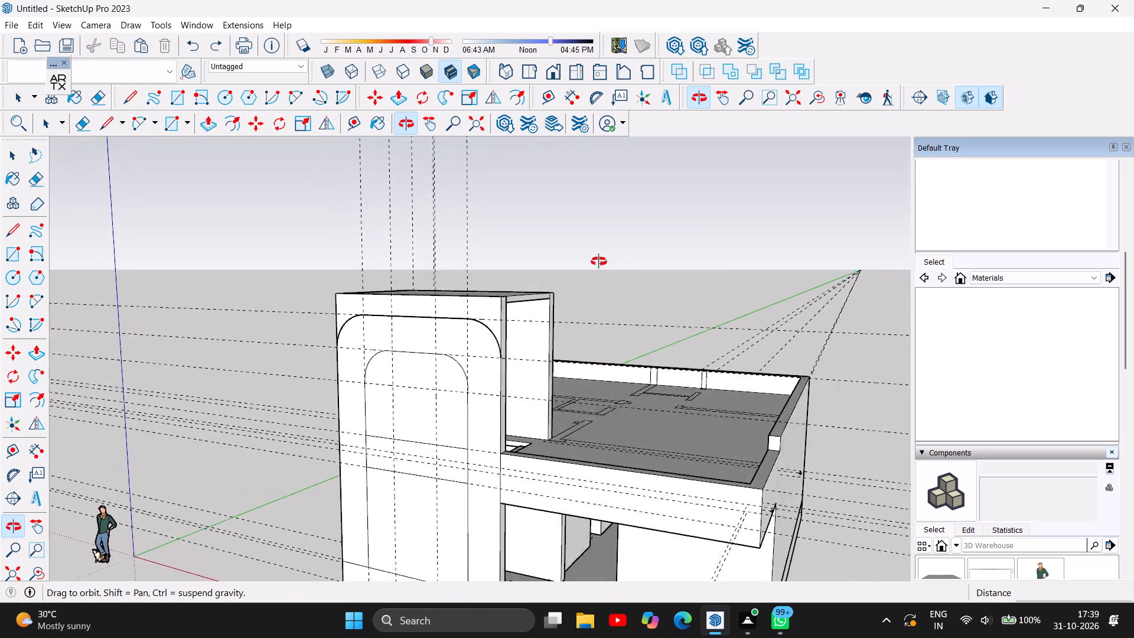
pyautogui.moveTo(599, 262); pyautogui.dragTo(737, 268)
pyautogui.moveTo(737, 268); pyautogui.dragTo(716, 256)
pyautogui.moveTo(716, 256); pyautogui.dragTo(619, 239)
pyautogui.click(578, 235)
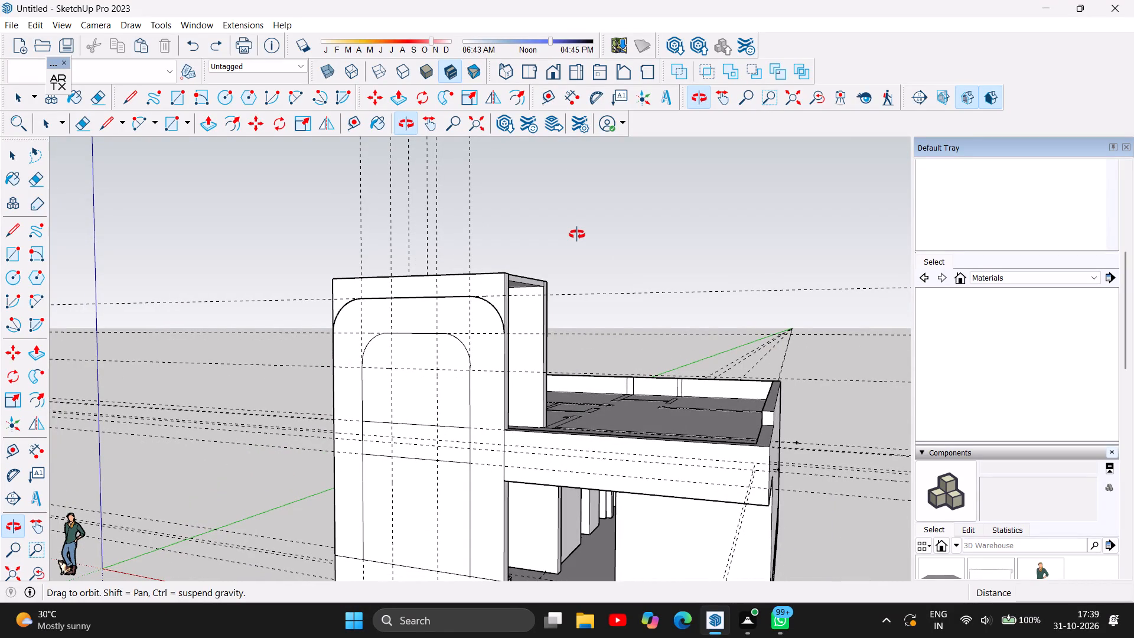
pyautogui.scroll(-3, 577, 235)
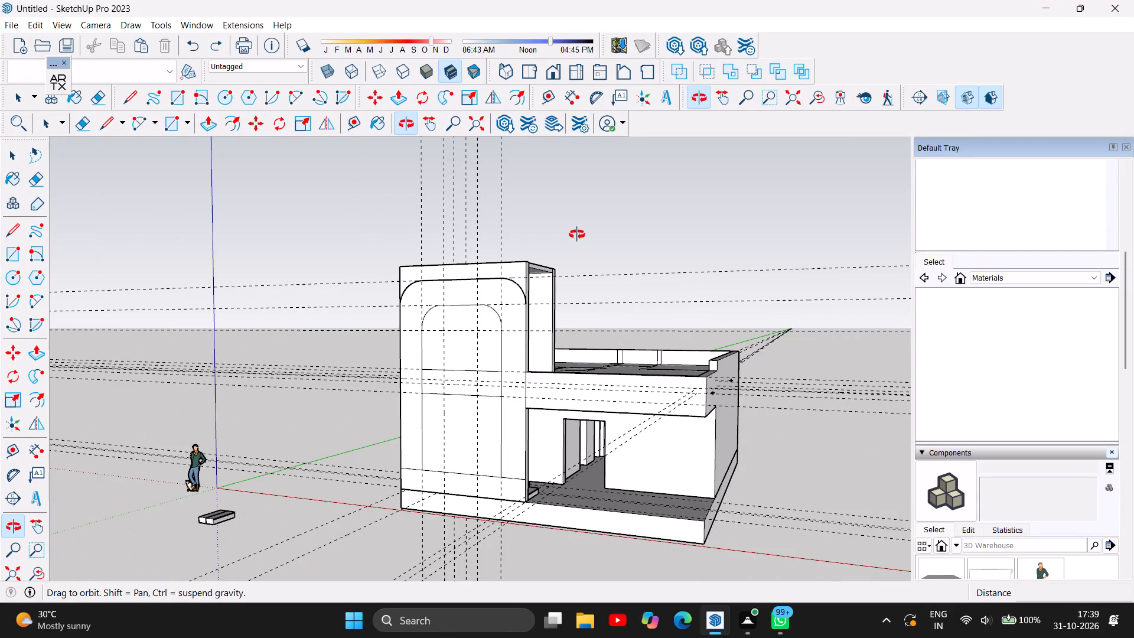
pyautogui.scroll(3, 458, 360)
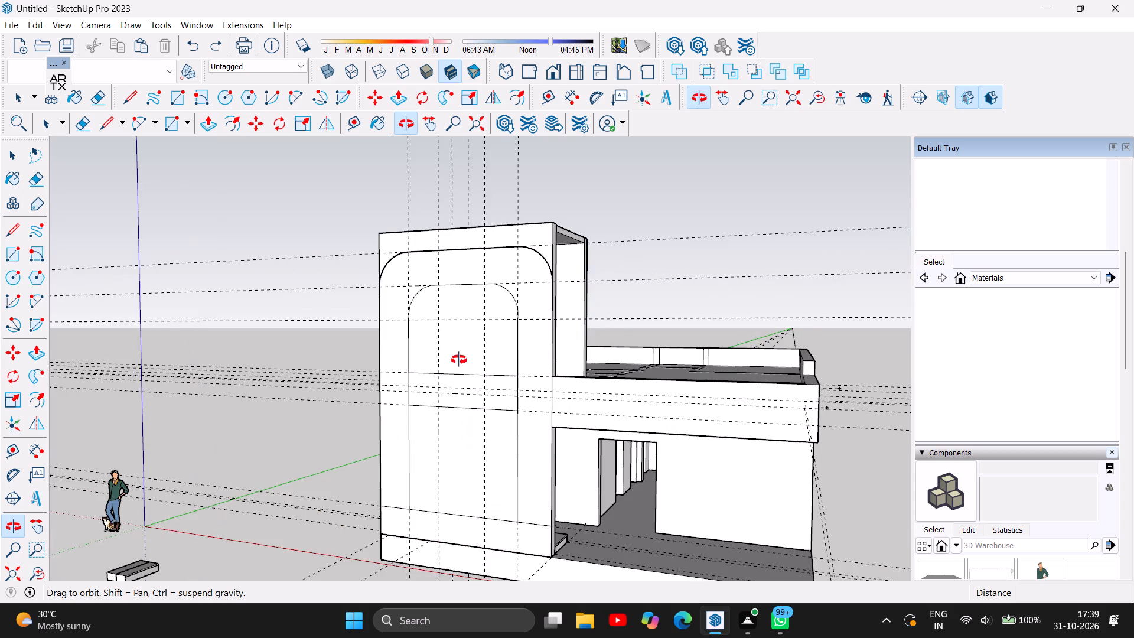
pyautogui.scroll(1, 461, 356)
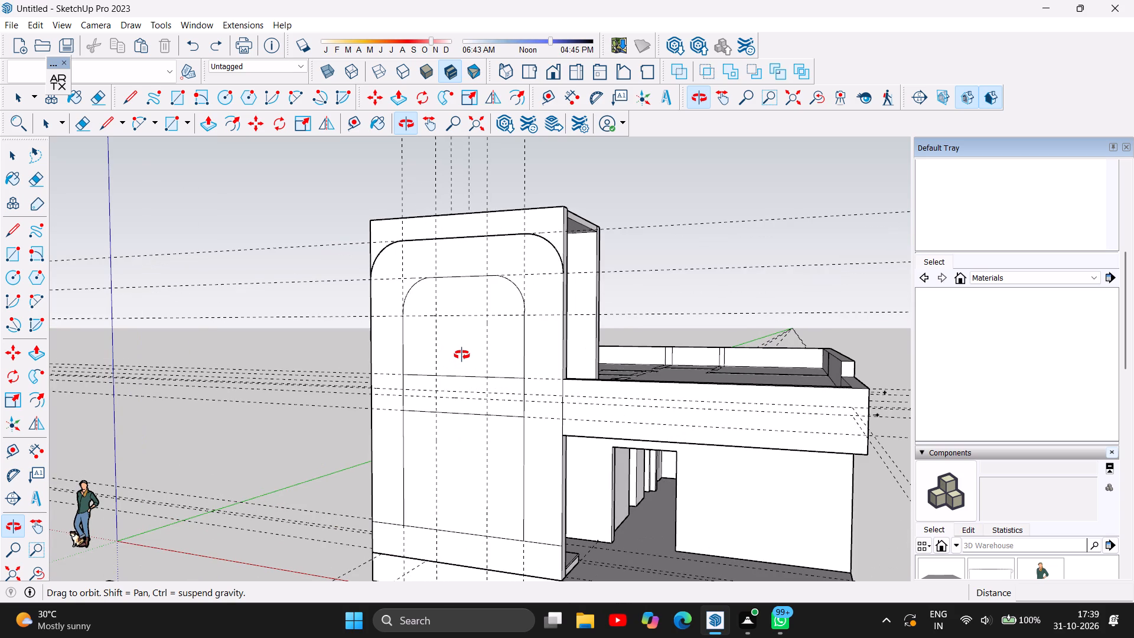
pyautogui.scroll(-2, 462, 355)
pyautogui.scroll(3, 462, 355)
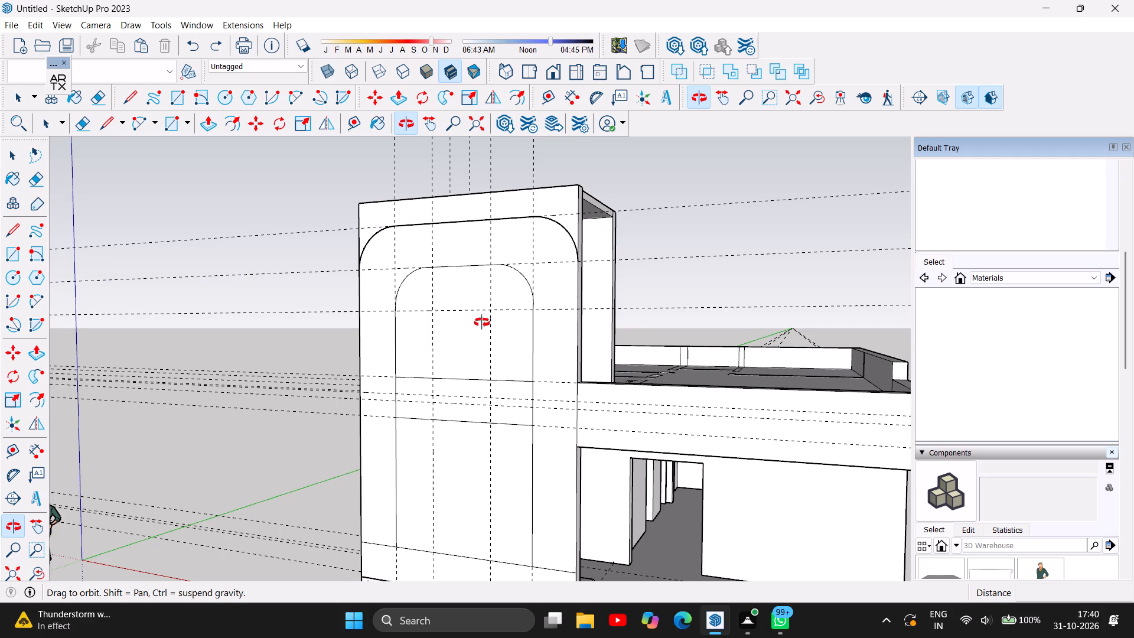
pyautogui.scroll(-3, 380, 346)
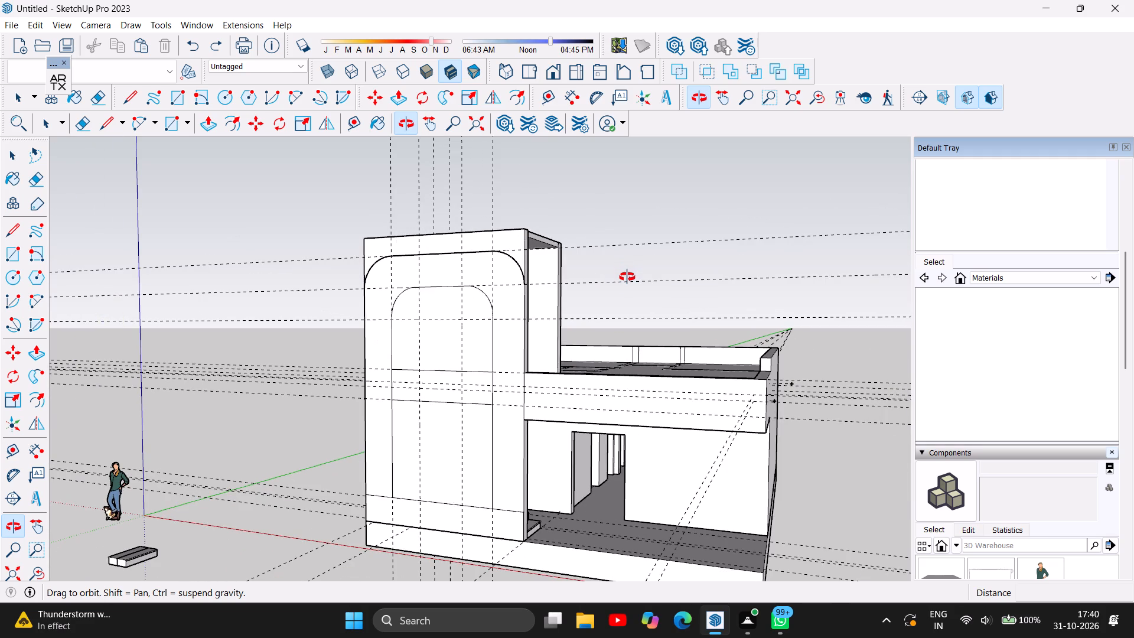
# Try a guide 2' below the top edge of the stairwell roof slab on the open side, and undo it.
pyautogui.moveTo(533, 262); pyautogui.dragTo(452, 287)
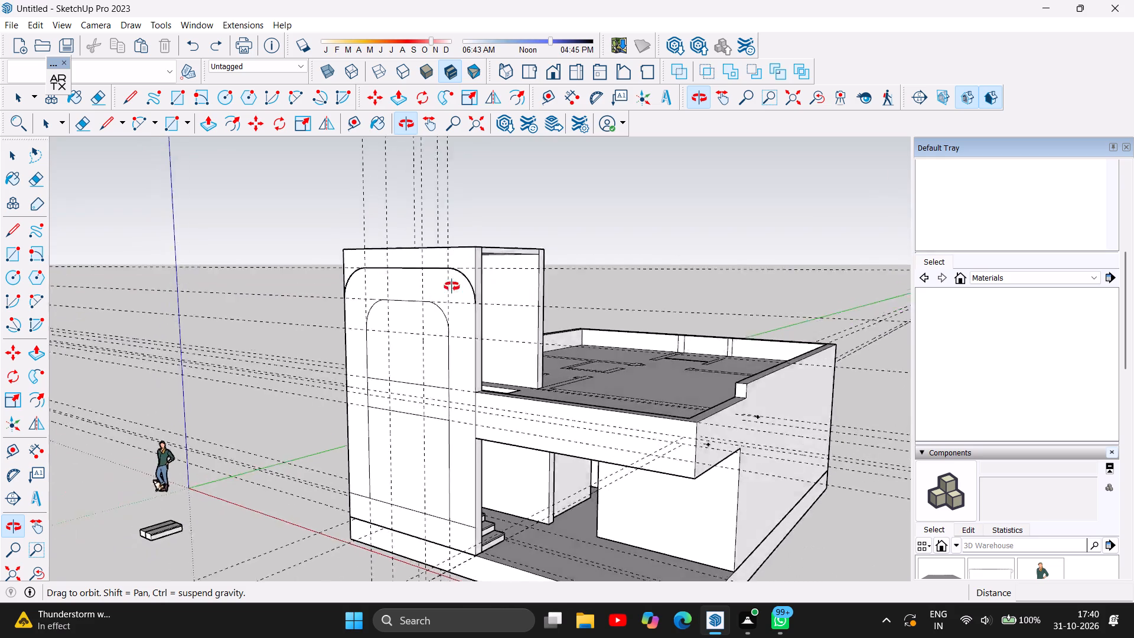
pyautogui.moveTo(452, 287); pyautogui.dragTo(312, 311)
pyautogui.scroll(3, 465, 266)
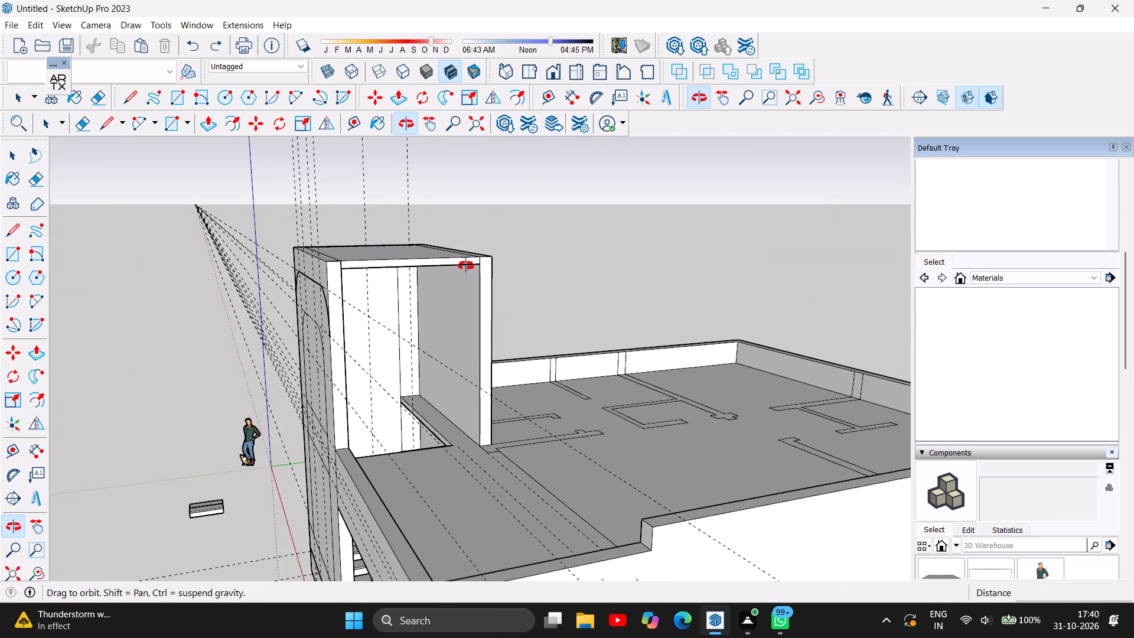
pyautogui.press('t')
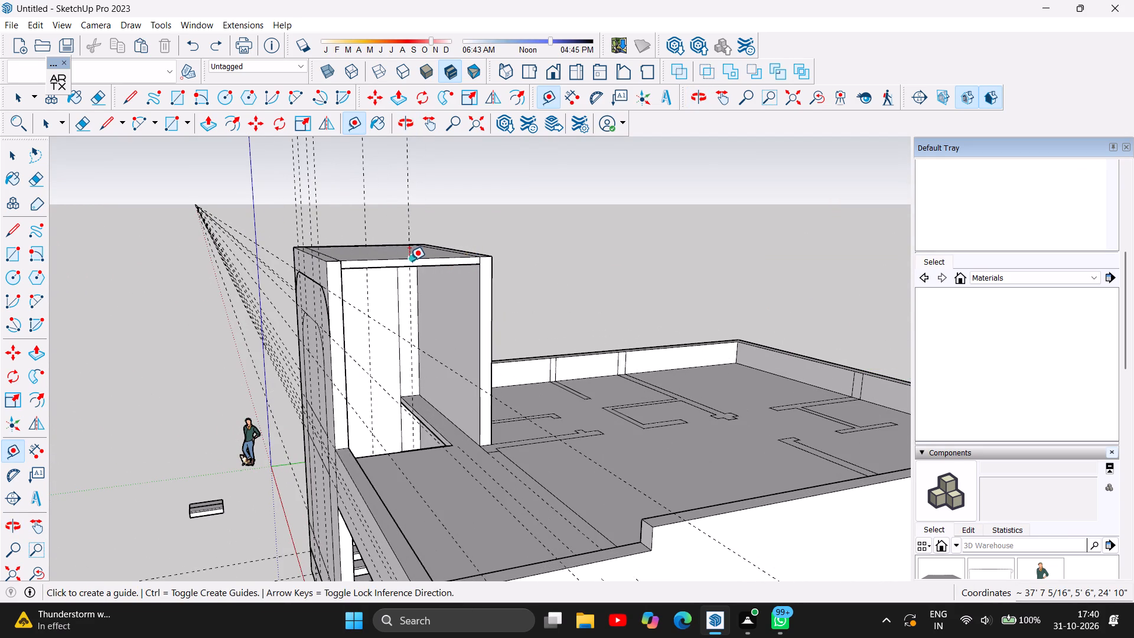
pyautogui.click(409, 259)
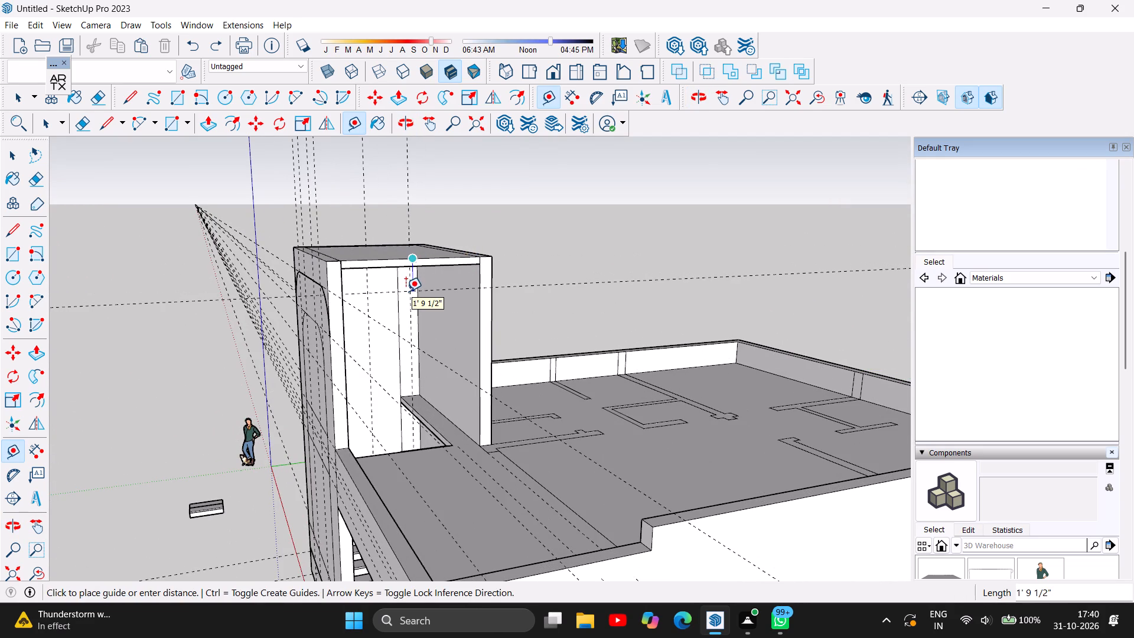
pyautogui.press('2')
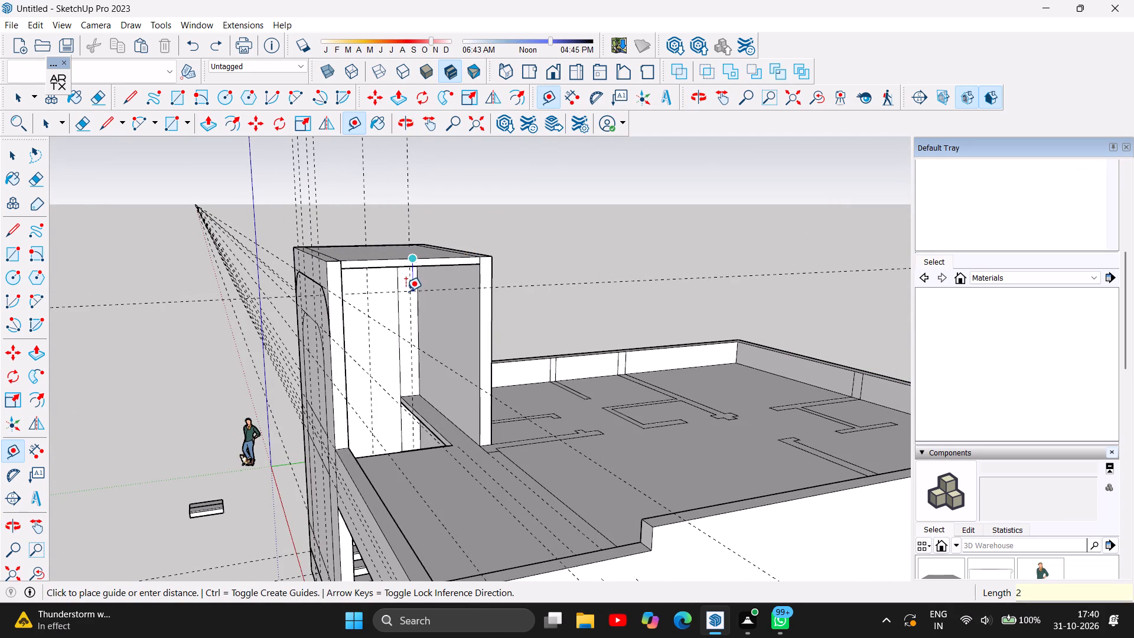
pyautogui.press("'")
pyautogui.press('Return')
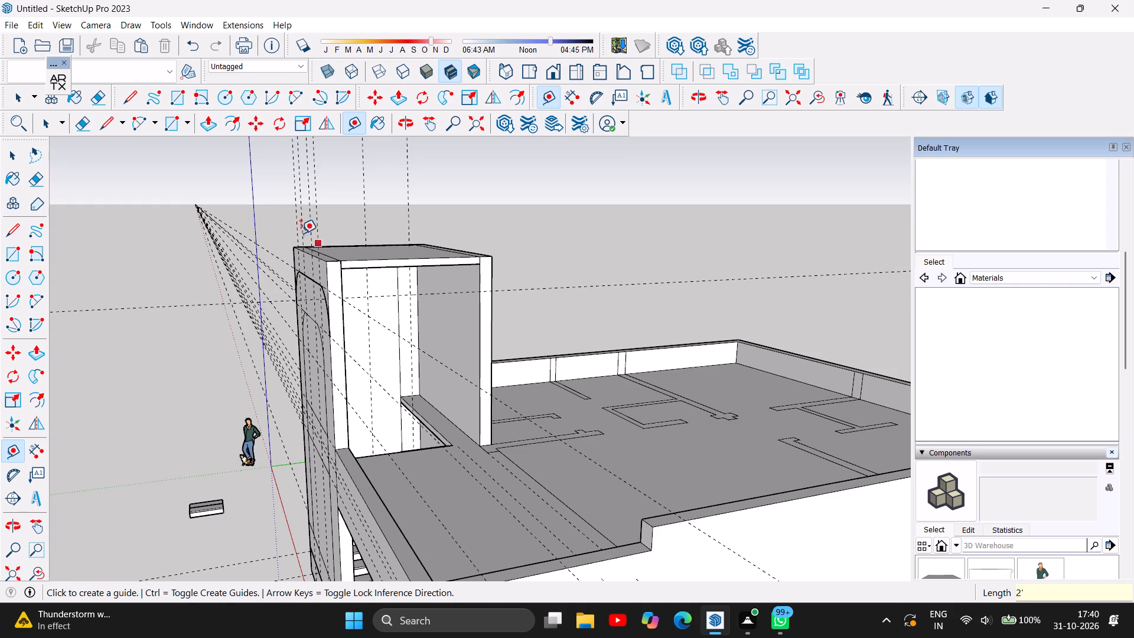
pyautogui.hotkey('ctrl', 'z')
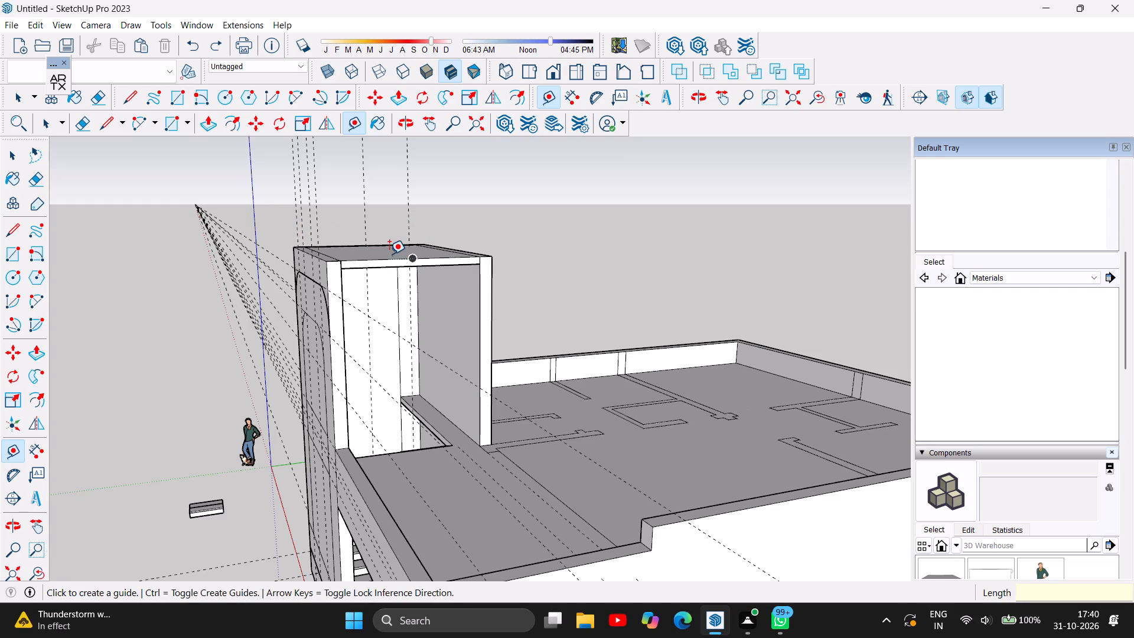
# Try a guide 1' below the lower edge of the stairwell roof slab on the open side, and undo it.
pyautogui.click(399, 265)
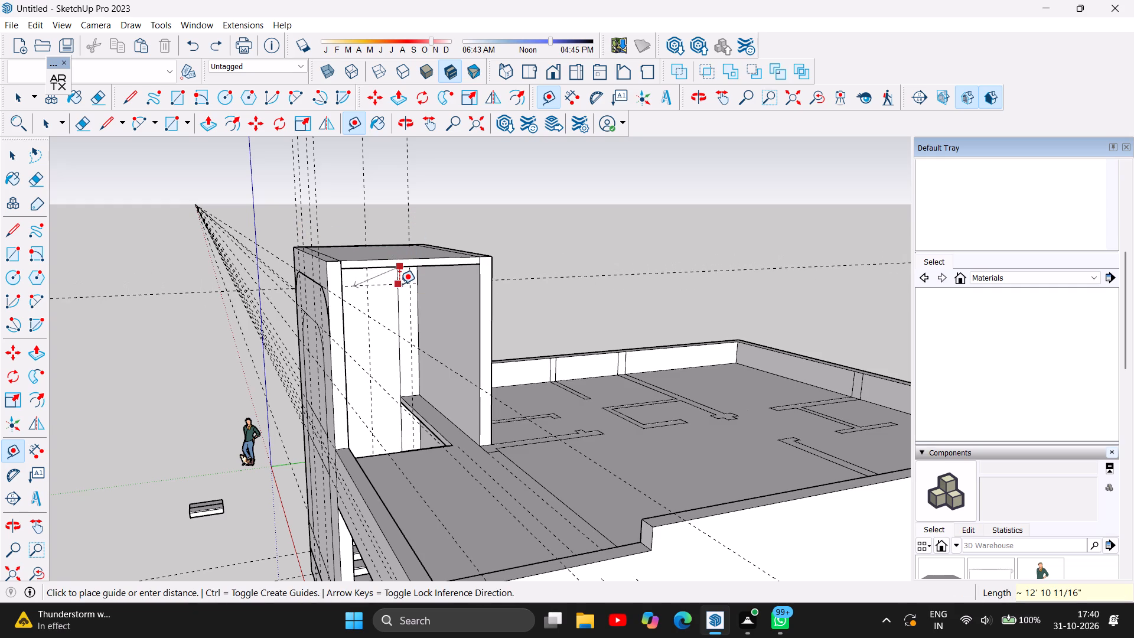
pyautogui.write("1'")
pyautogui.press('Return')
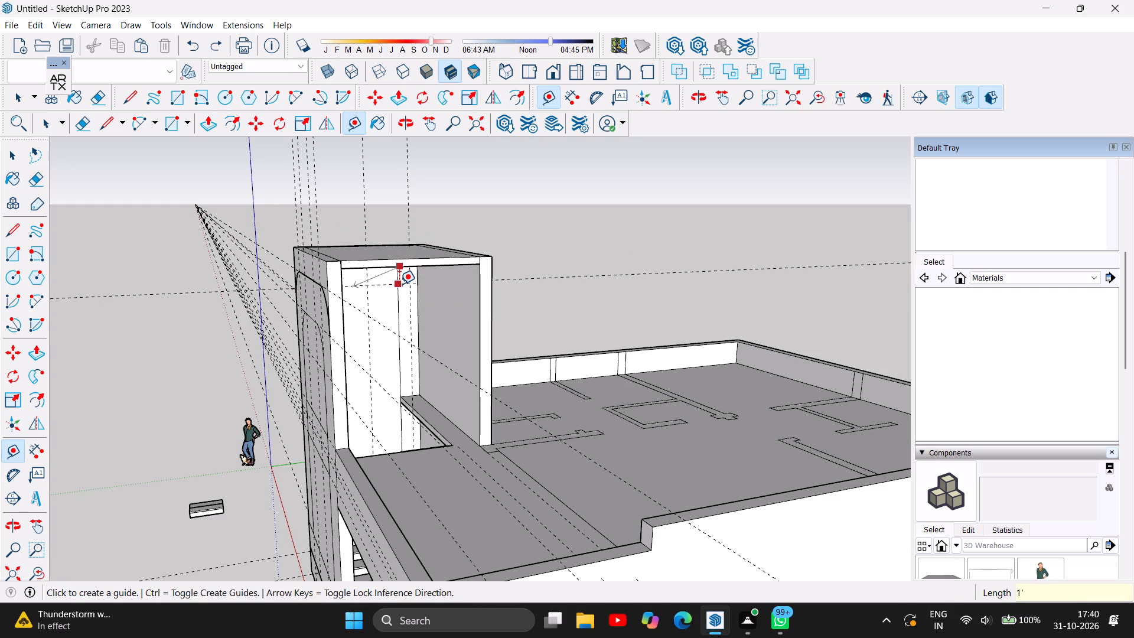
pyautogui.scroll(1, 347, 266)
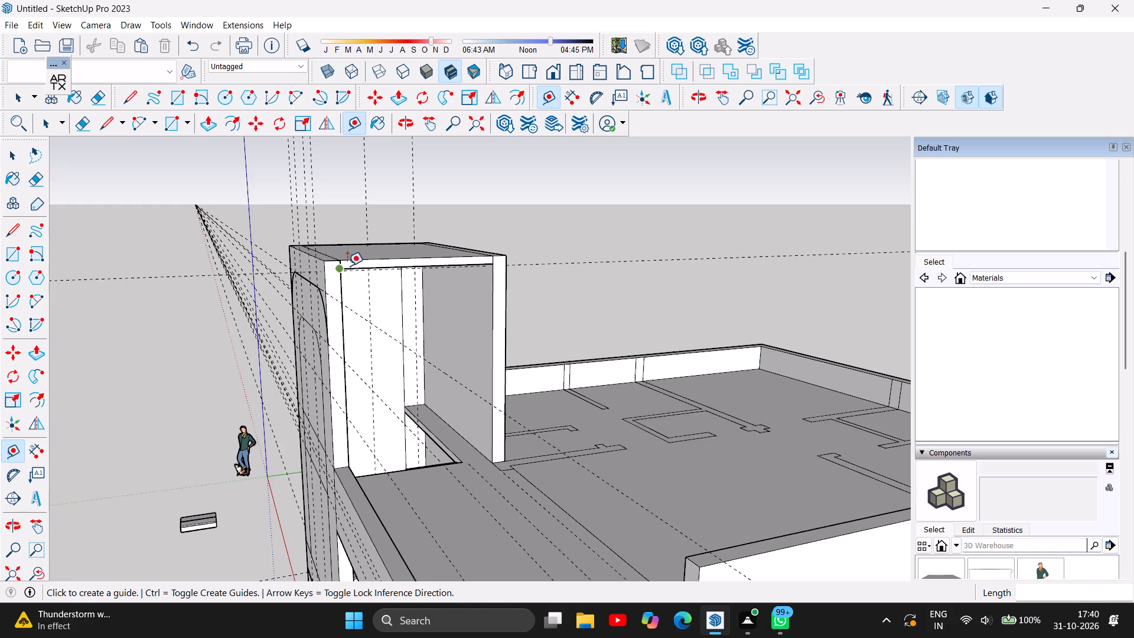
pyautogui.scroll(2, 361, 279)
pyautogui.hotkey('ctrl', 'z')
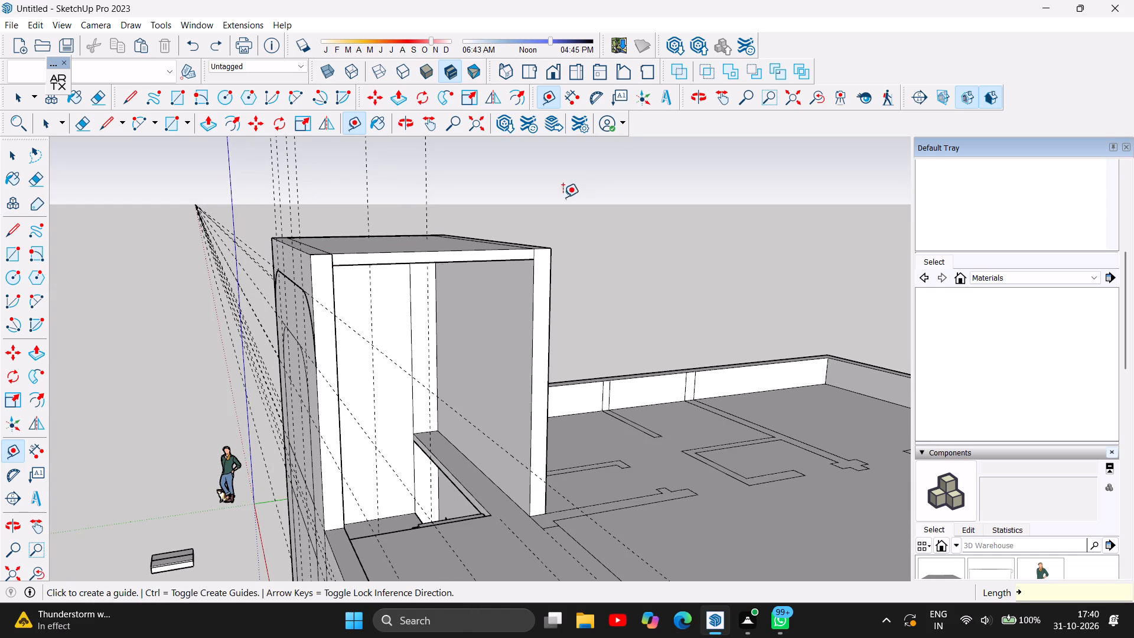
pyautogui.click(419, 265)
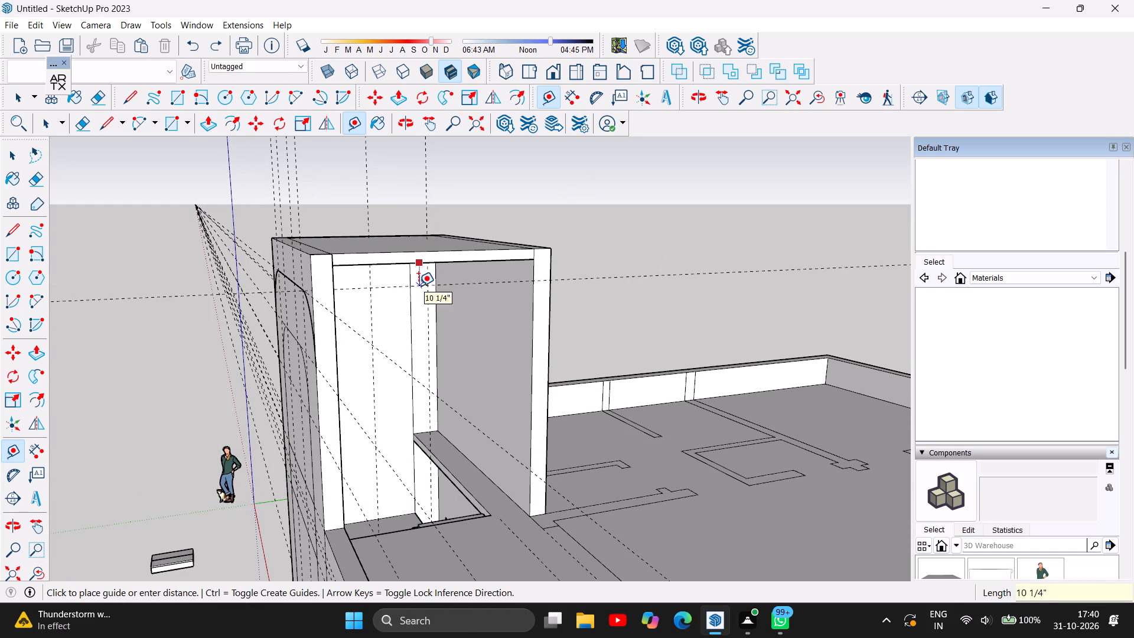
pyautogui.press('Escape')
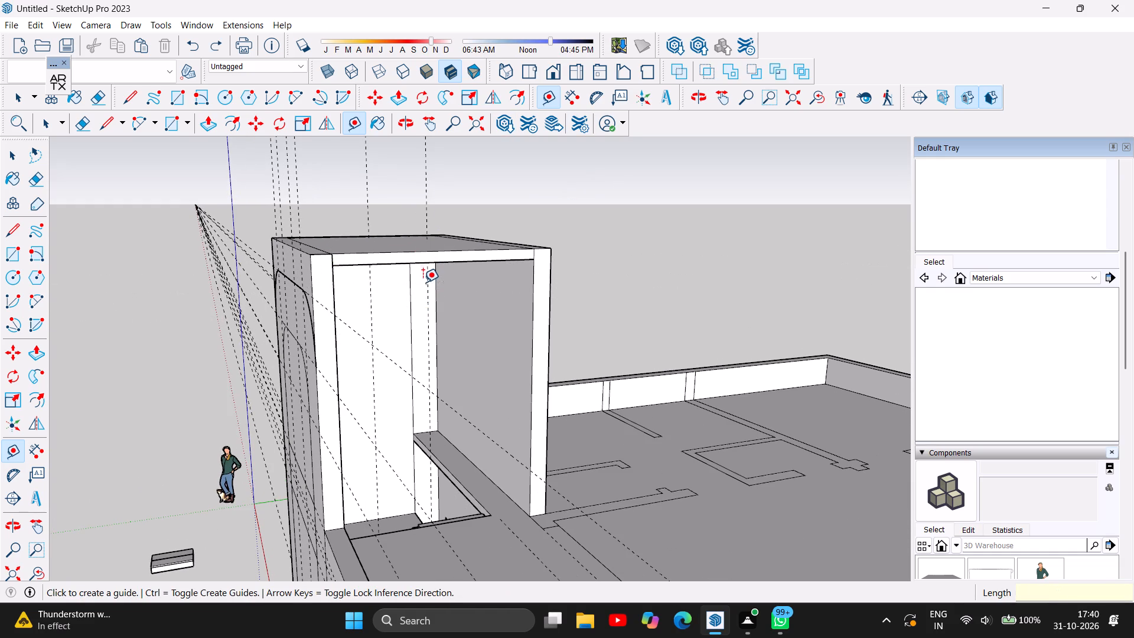
# Place a horizontal guide 1'6" below the top edge of the front wall's end face on the stairwell's open side.
pyautogui.click(320, 254)
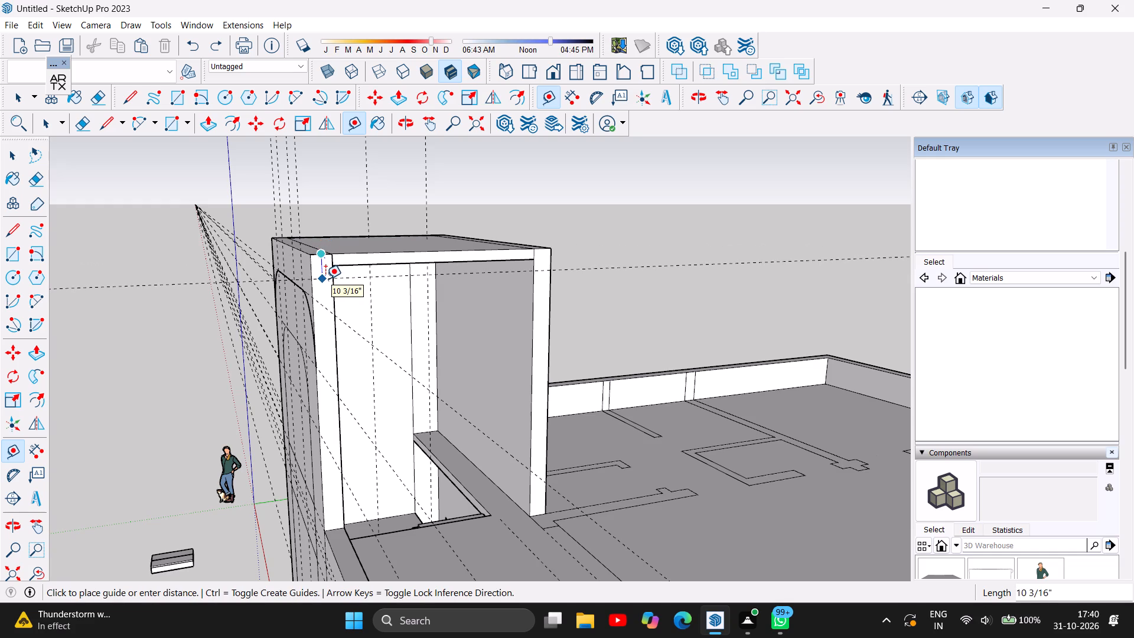
pyautogui.write("1'6")
pyautogui.press('Return')
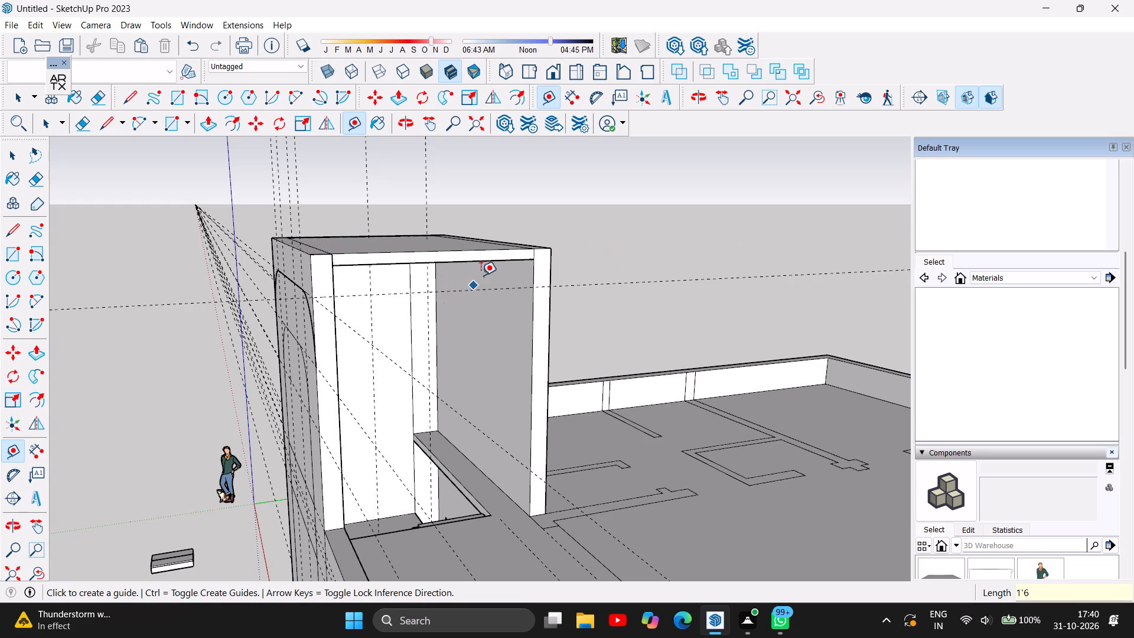
# Push/Pull the stairwell roof slab's end face on the open side about 2 11/16" to align with the arched wall's end face.
pyautogui.click(410, 121)
pyautogui.moveTo(408, 289); pyautogui.dragTo(253, 415)
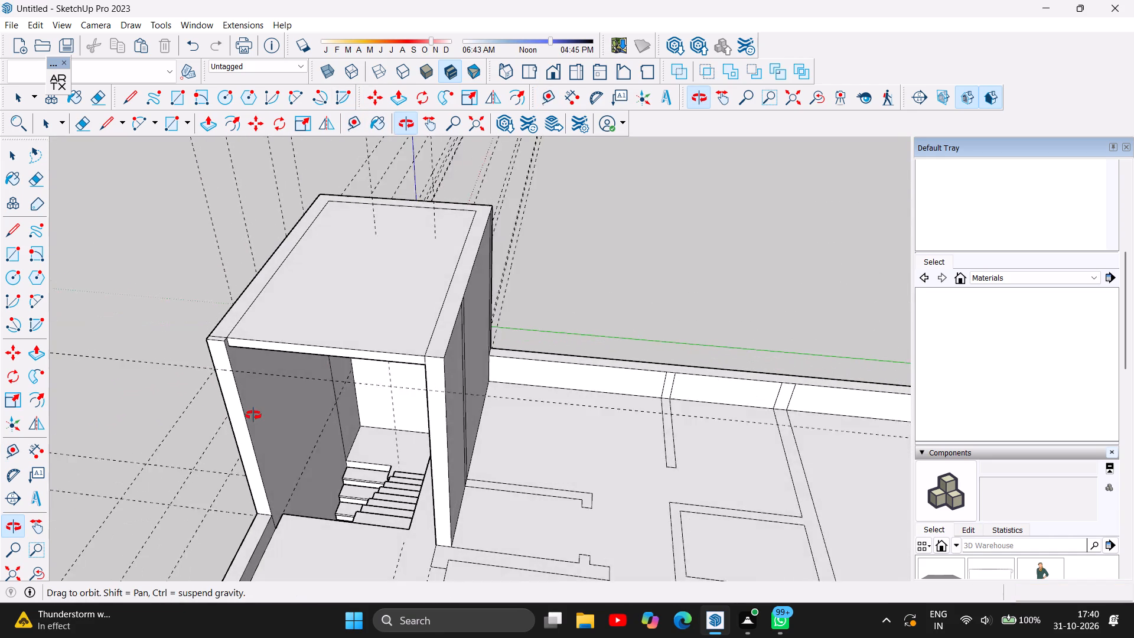
pyautogui.moveTo(253, 415); pyautogui.dragTo(250, 415)
pyautogui.scroll(5, 262, 383)
pyautogui.scroll(1, 388, 353)
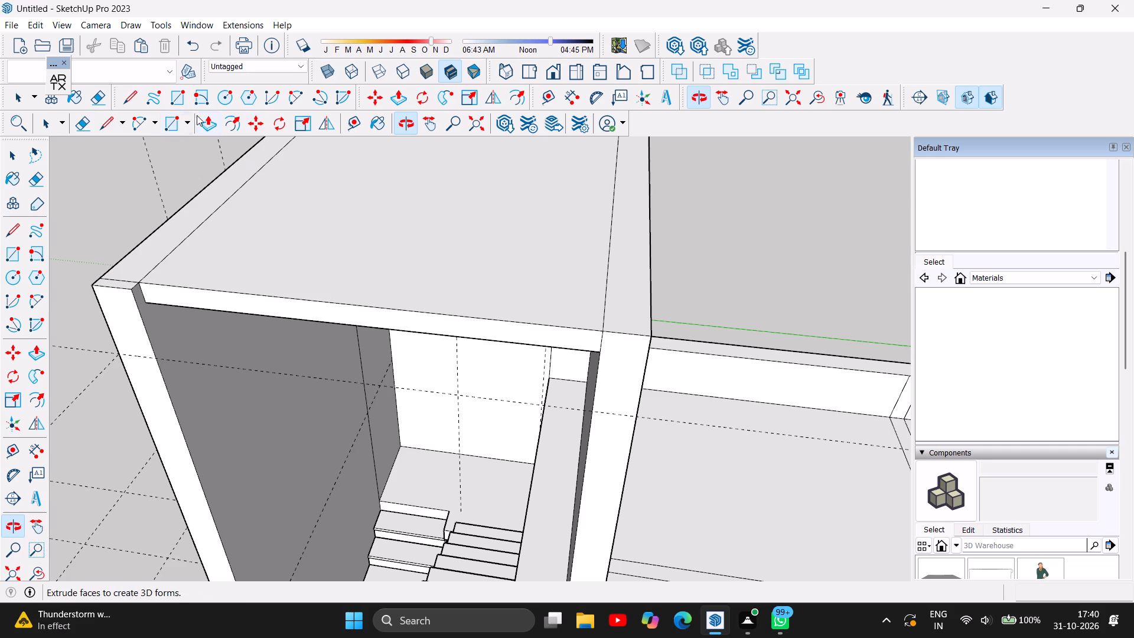
pyautogui.click(212, 124)
pyautogui.click(213, 292)
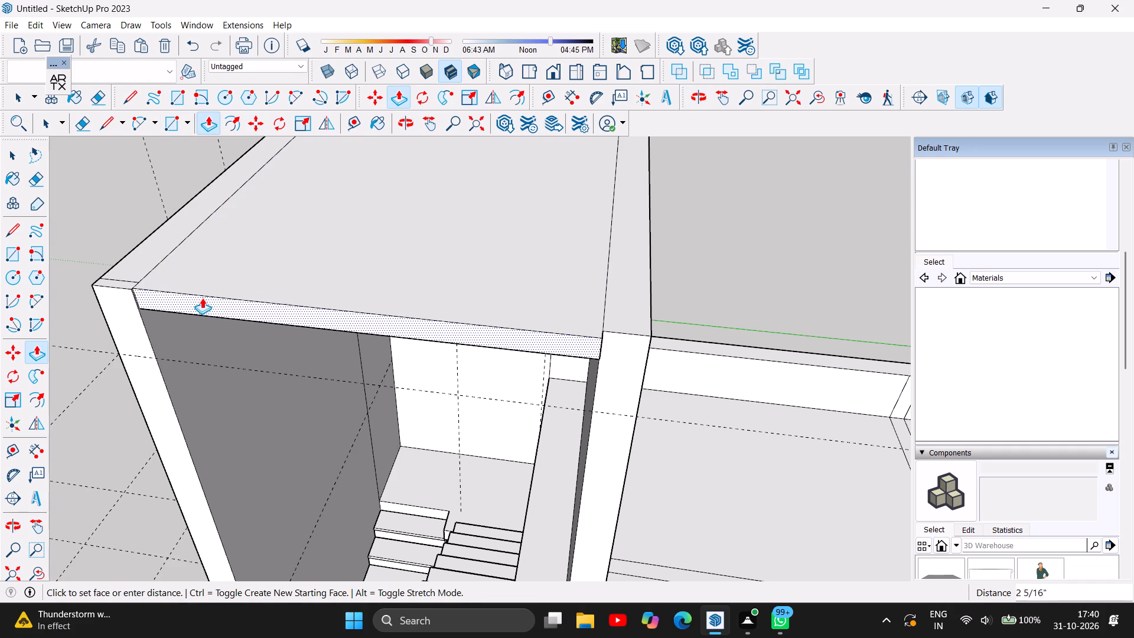
pyautogui.click(201, 298)
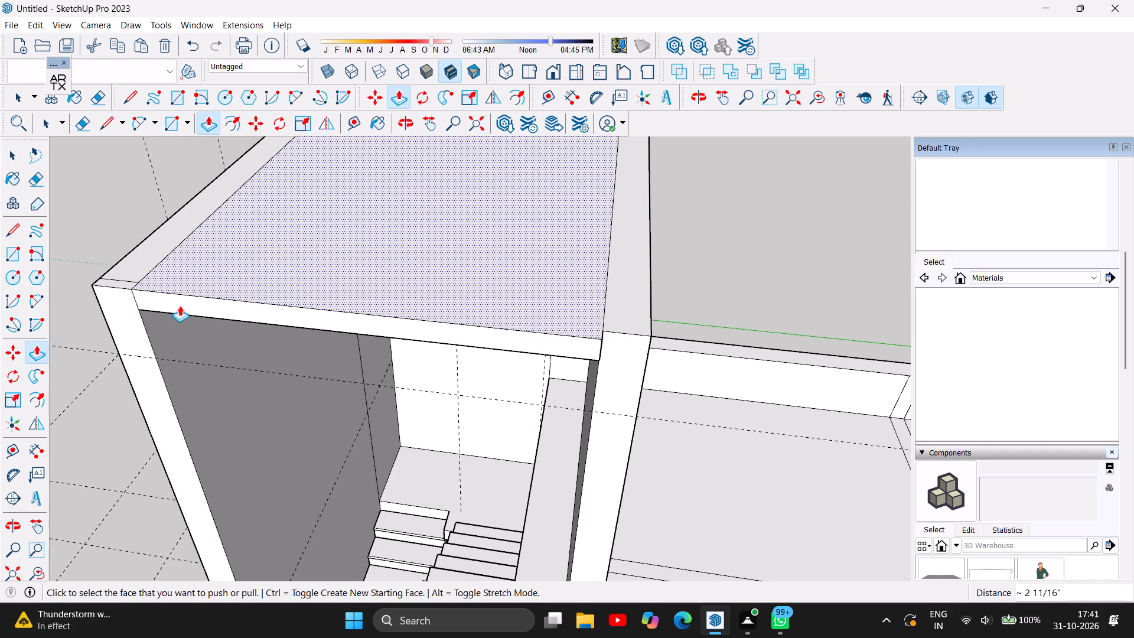
# Delete the short edge dividing the roof slab's end face from the arched wall's end face.
pyautogui.scroll(4, 146, 302)
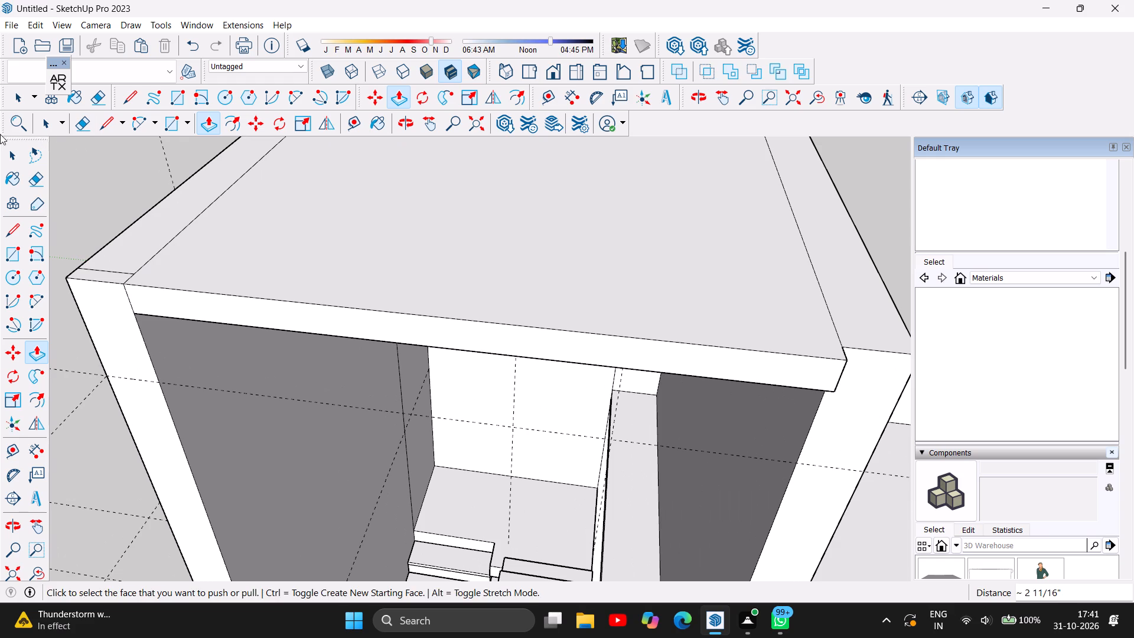
pyautogui.click(5, 152)
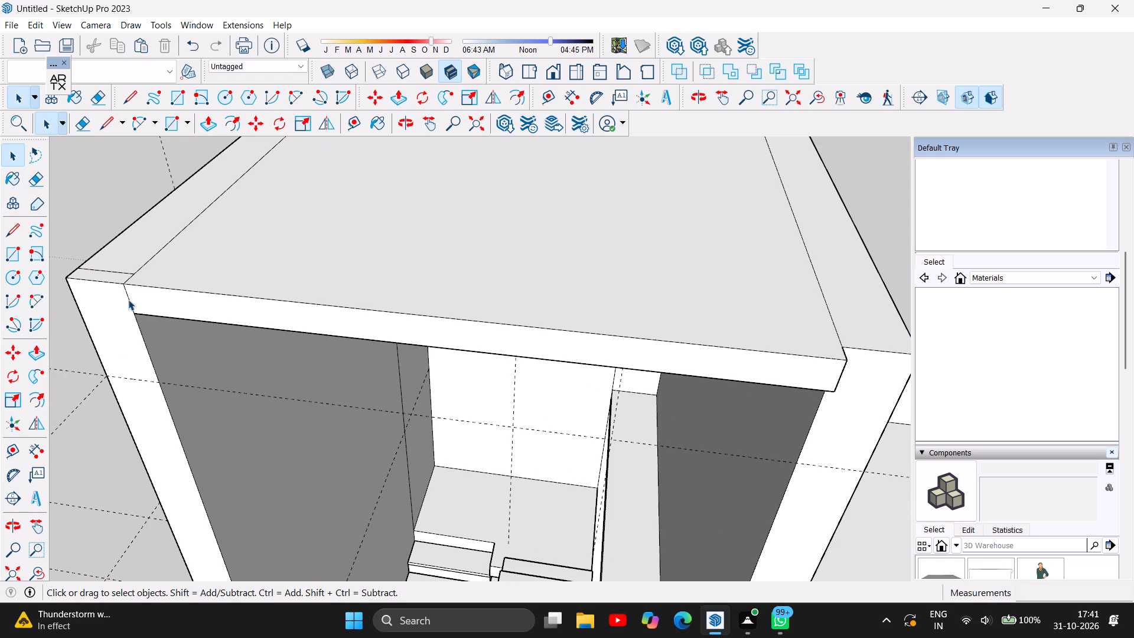
pyautogui.click(129, 299)
pyautogui.press('Delete')
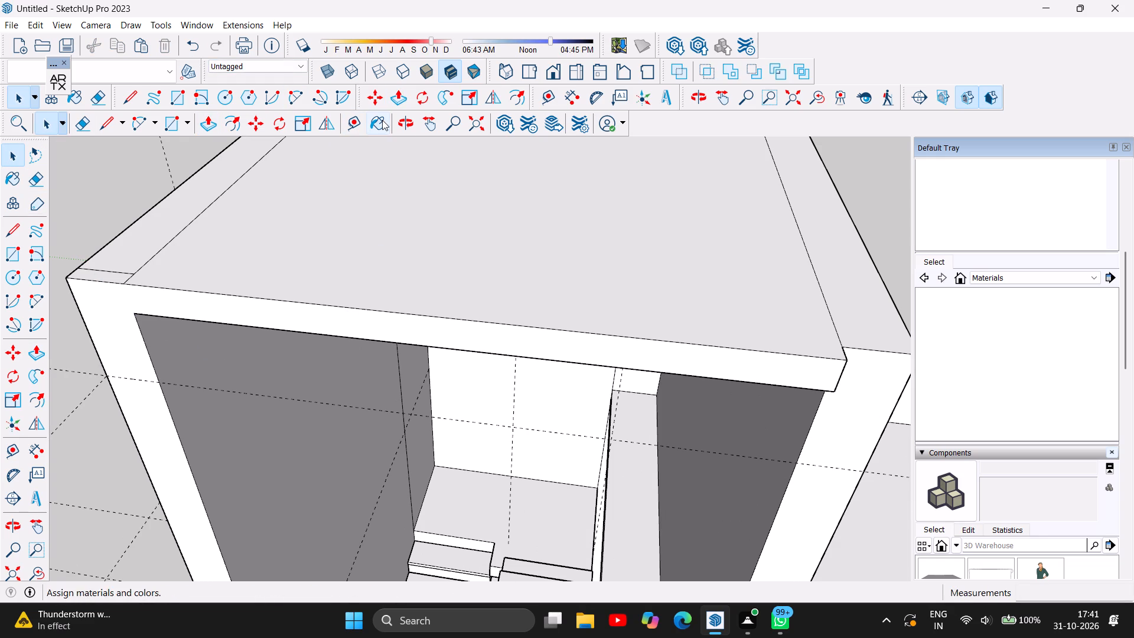
# Place a vertical guide 9" in from the open-side edge on the arched wall's inner face.
pyautogui.click(408, 121)
pyautogui.moveTo(414, 365); pyautogui.dragTo(330, 295)
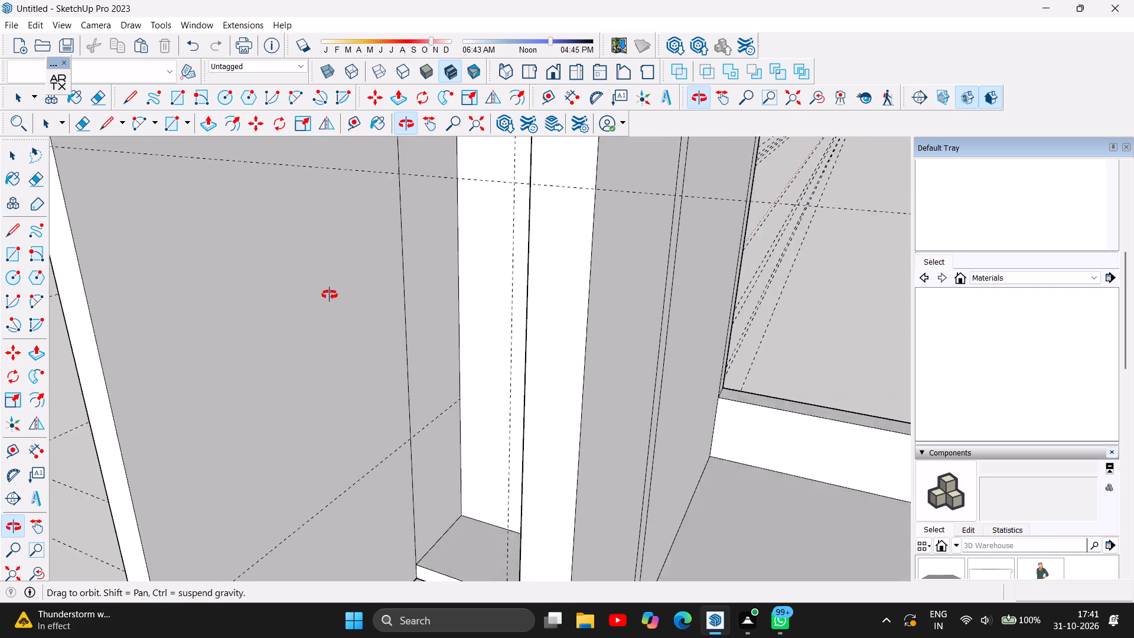
pyautogui.moveTo(330, 295); pyautogui.dragTo(370, 317)
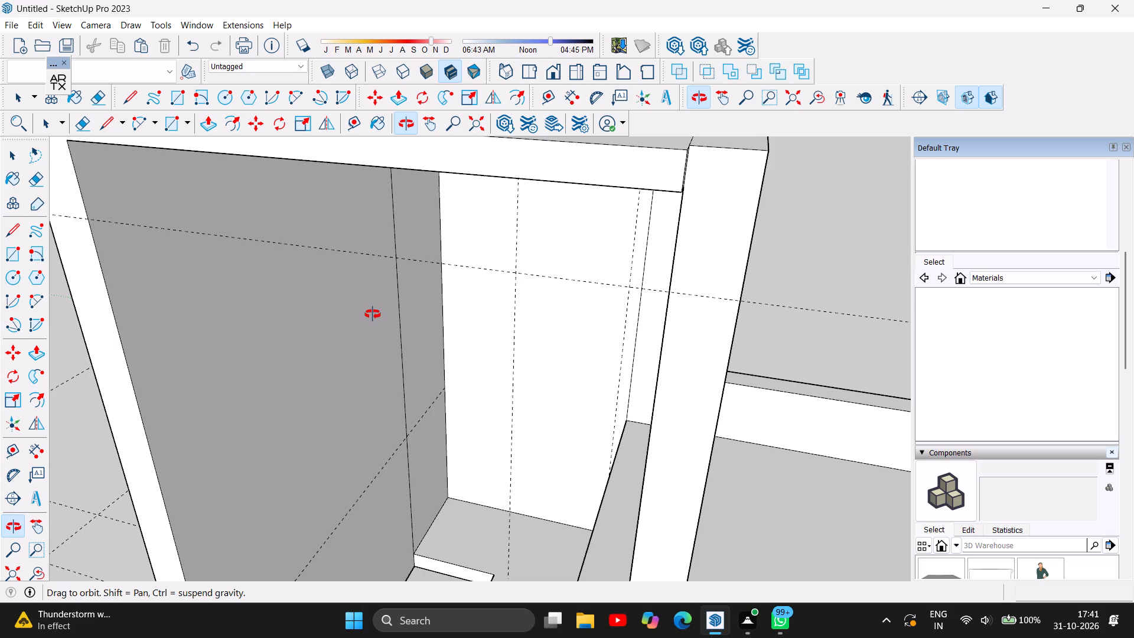
pyautogui.press('t')
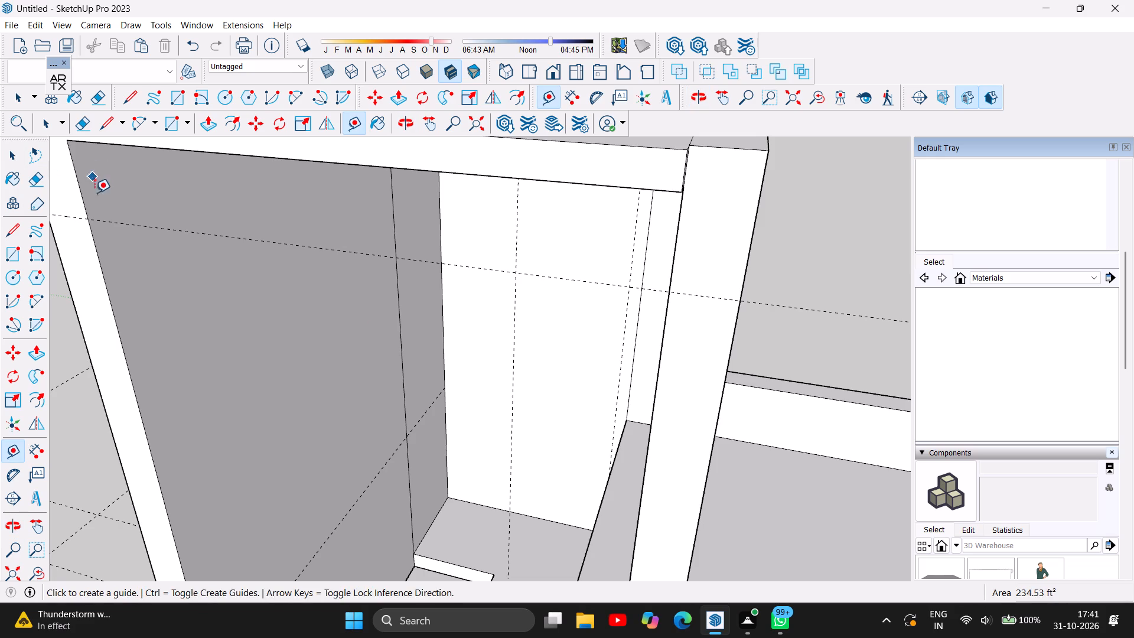
pyautogui.click(81, 201)
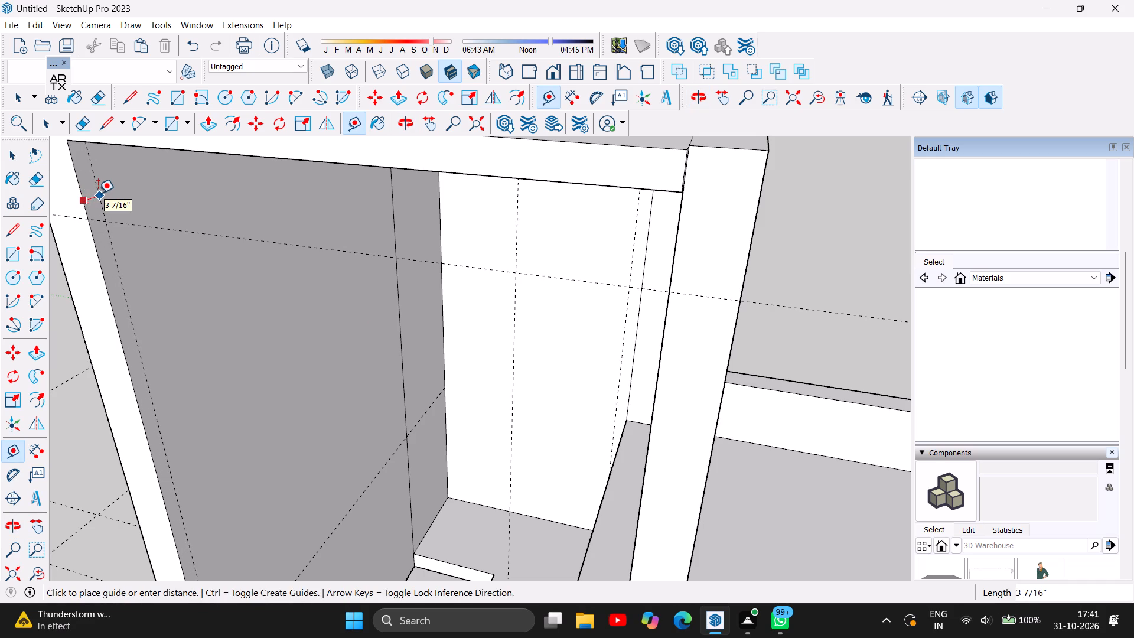
pyautogui.press('9')
pyautogui.press('Return')
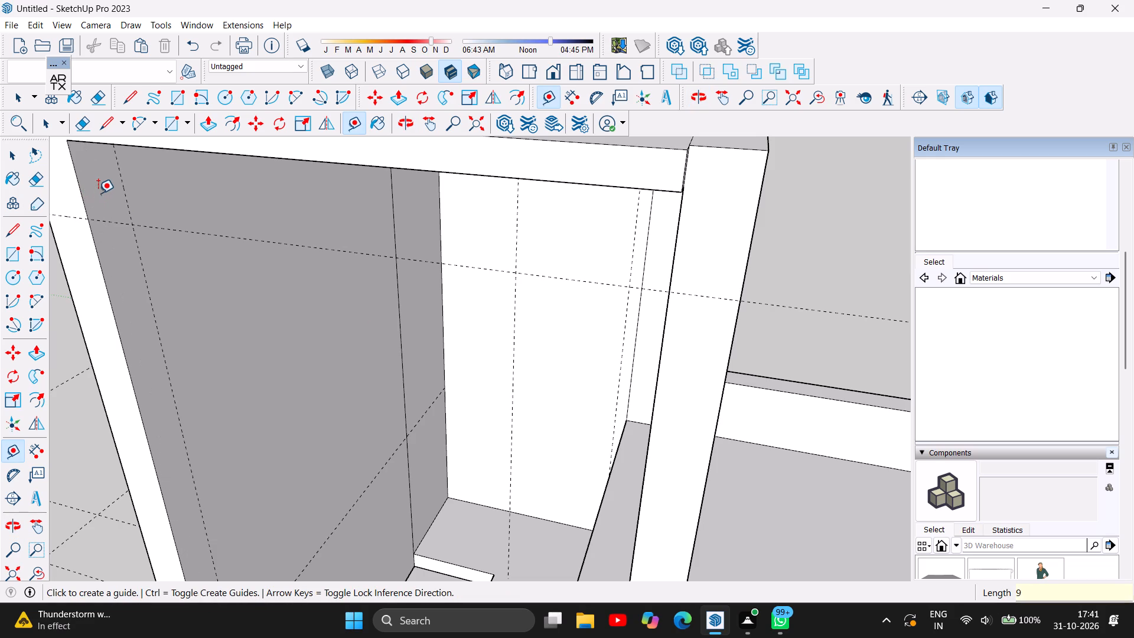
# Place a matching vertical guide 9" in from the open-side edge on the opposite stairwell wall's inner face.
pyautogui.click(396, 122)
pyautogui.moveTo(415, 270); pyautogui.dragTo(521, 269)
pyautogui.scroll(-2, 231, 313)
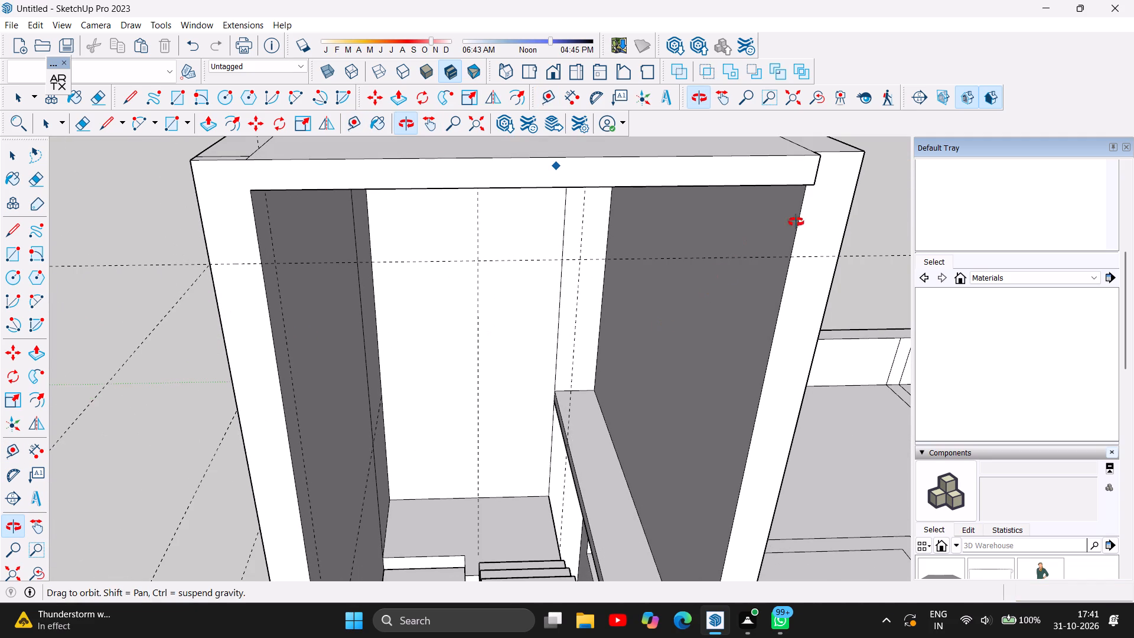
pyautogui.scroll(2, 820, 200)
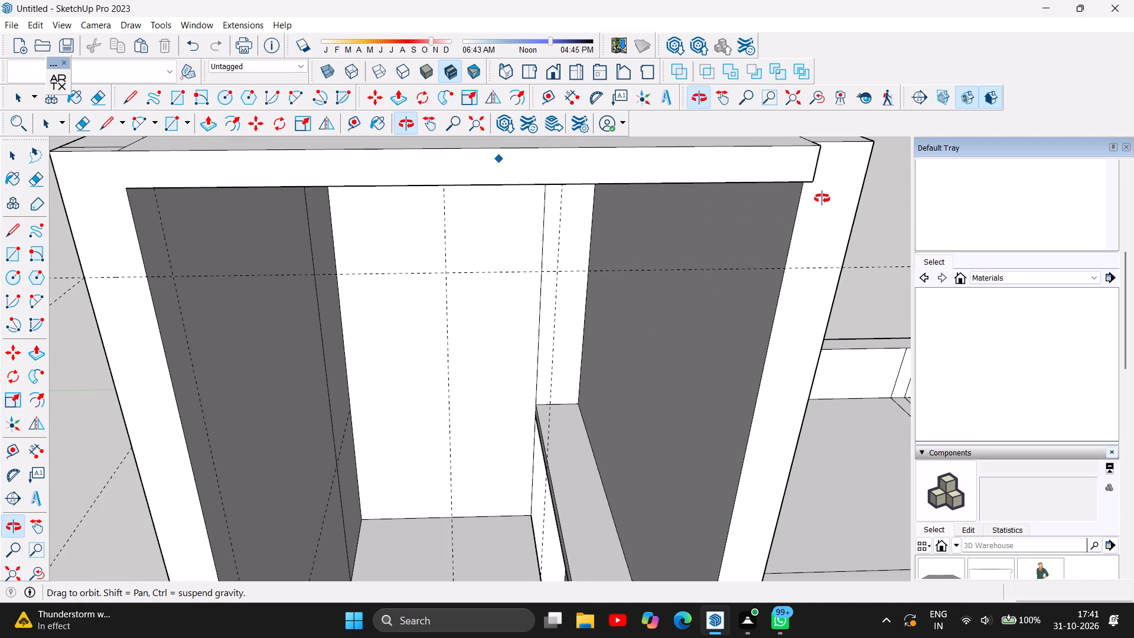
pyautogui.press('t')
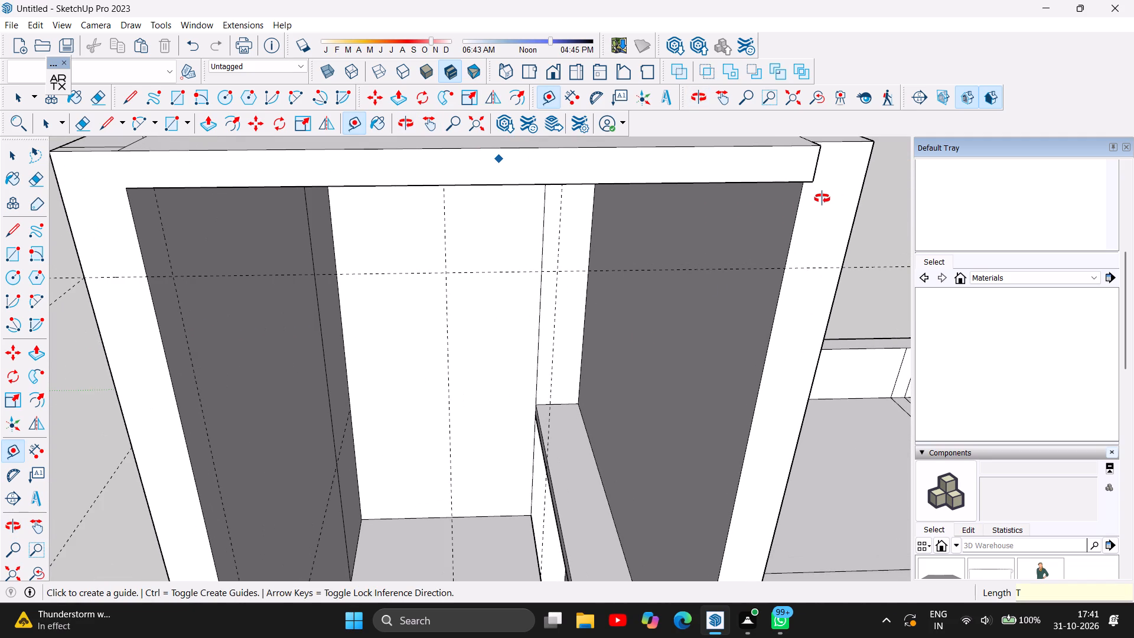
pyautogui.press('Escape')
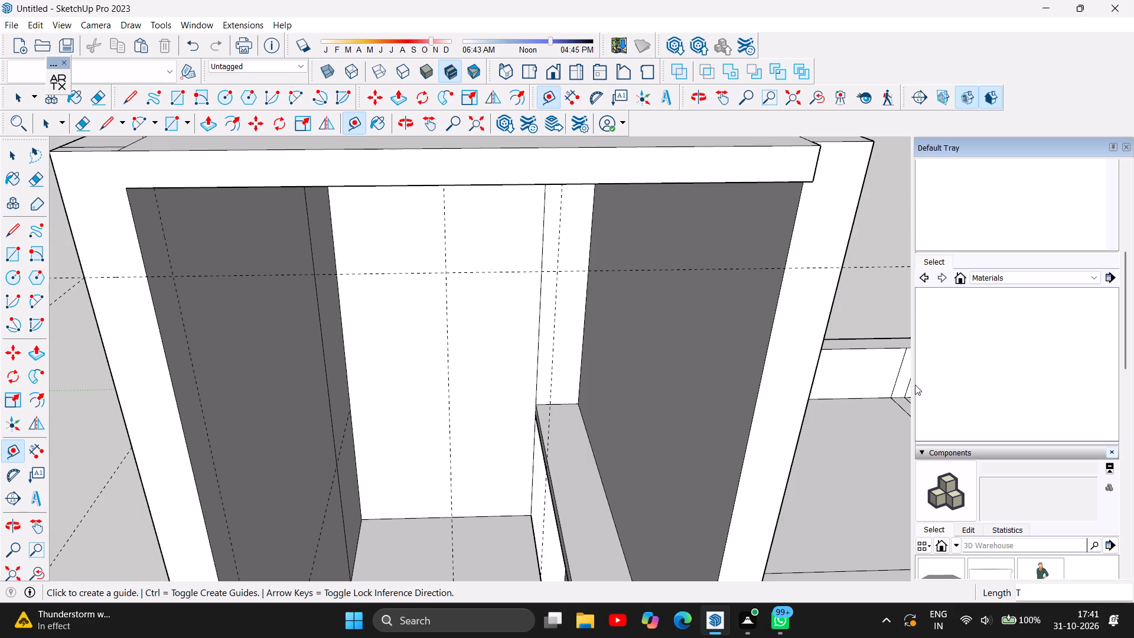
pyautogui.click(783, 250)
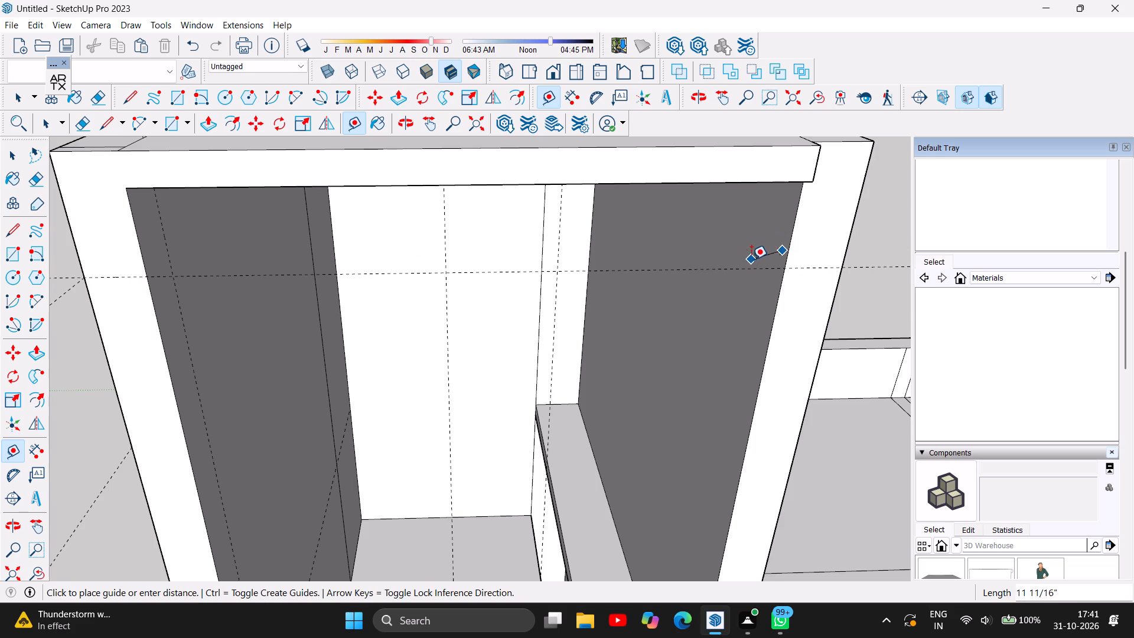
pyautogui.press('Escape')
pyautogui.click(789, 254)
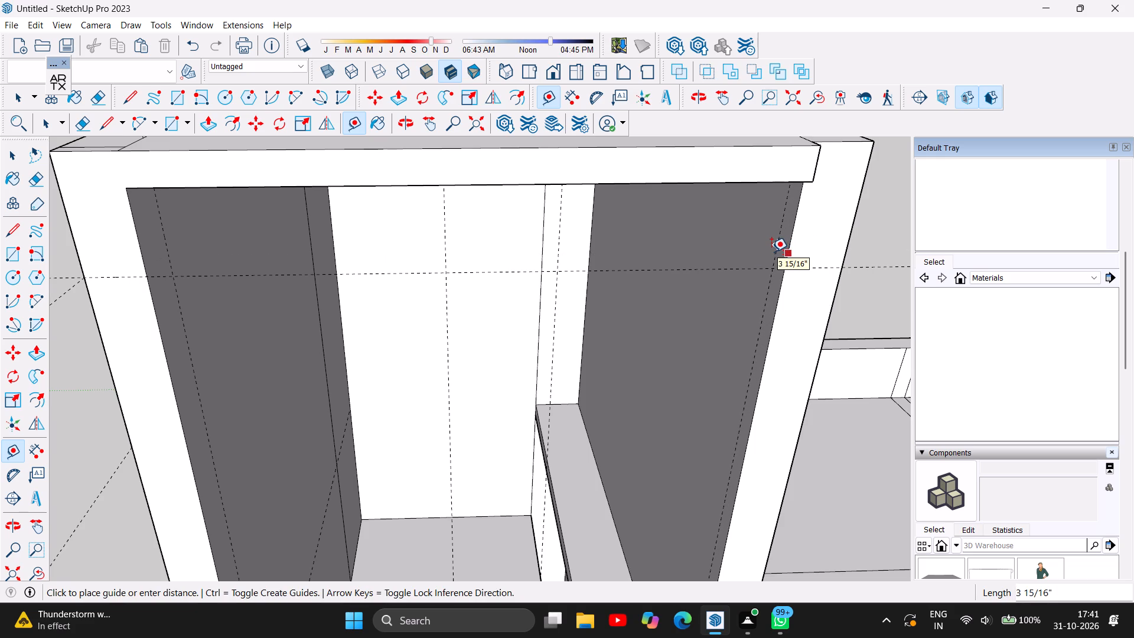
pyautogui.press('9')
pyautogui.press('Return')
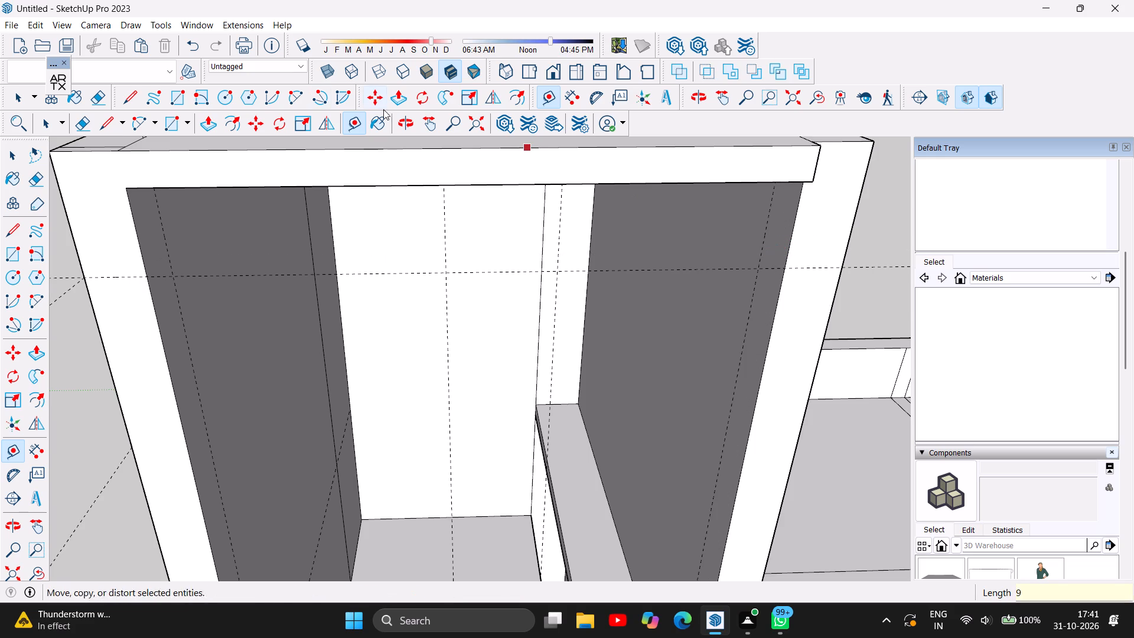
# Place a guide on the roof slab's underside, 9" in from its lower edge on the open side.
pyautogui.click(407, 125)
pyautogui.moveTo(511, 497); pyautogui.dragTo(483, 349)
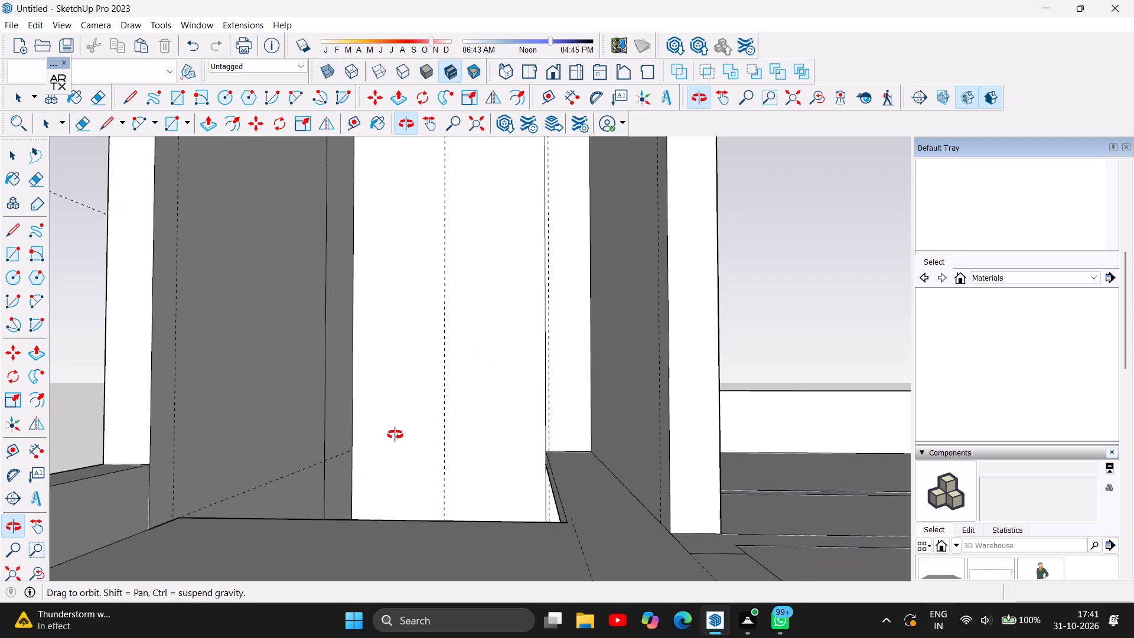
pyautogui.scroll(-3, 378, 503)
pyautogui.scroll(-3, 360, 379)
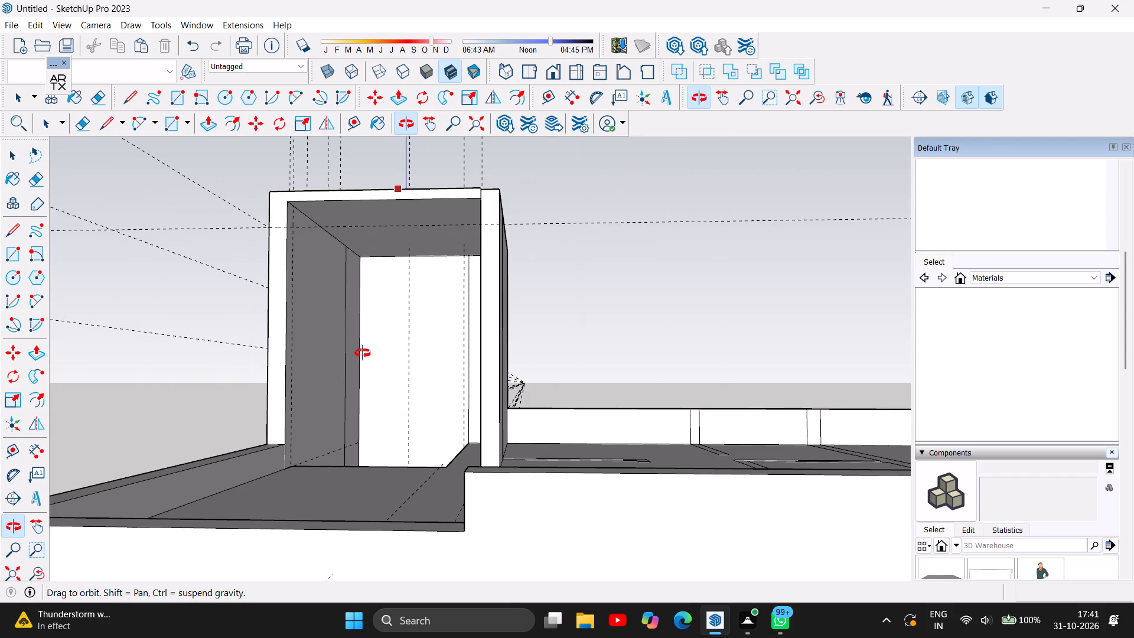
pyautogui.scroll(6, 379, 175)
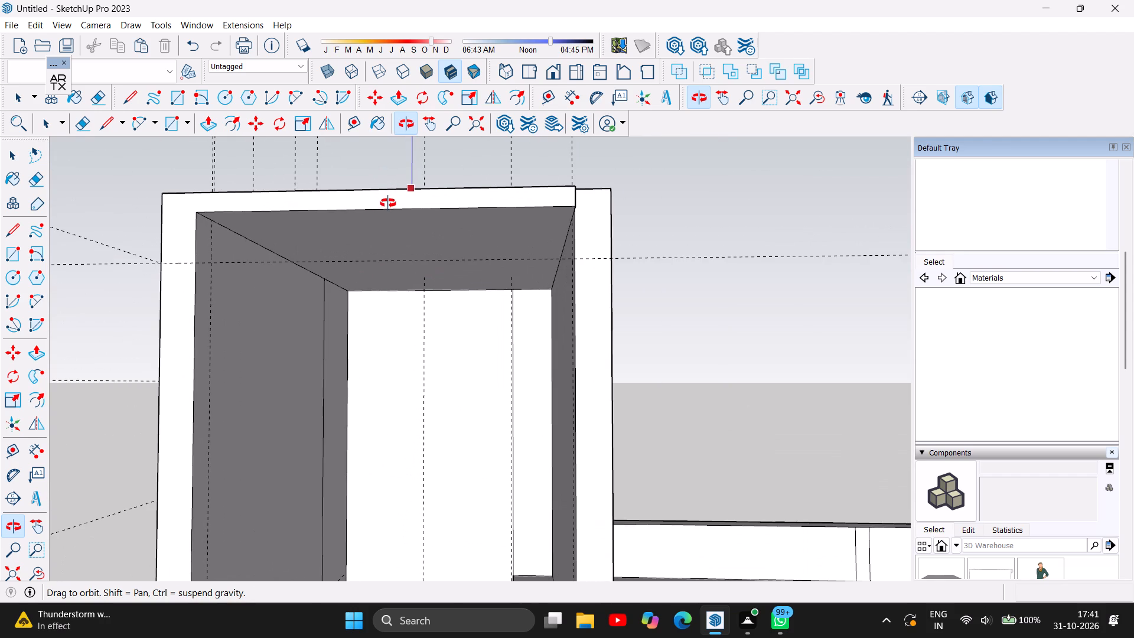
pyautogui.press('t')
pyautogui.click(345, 211)
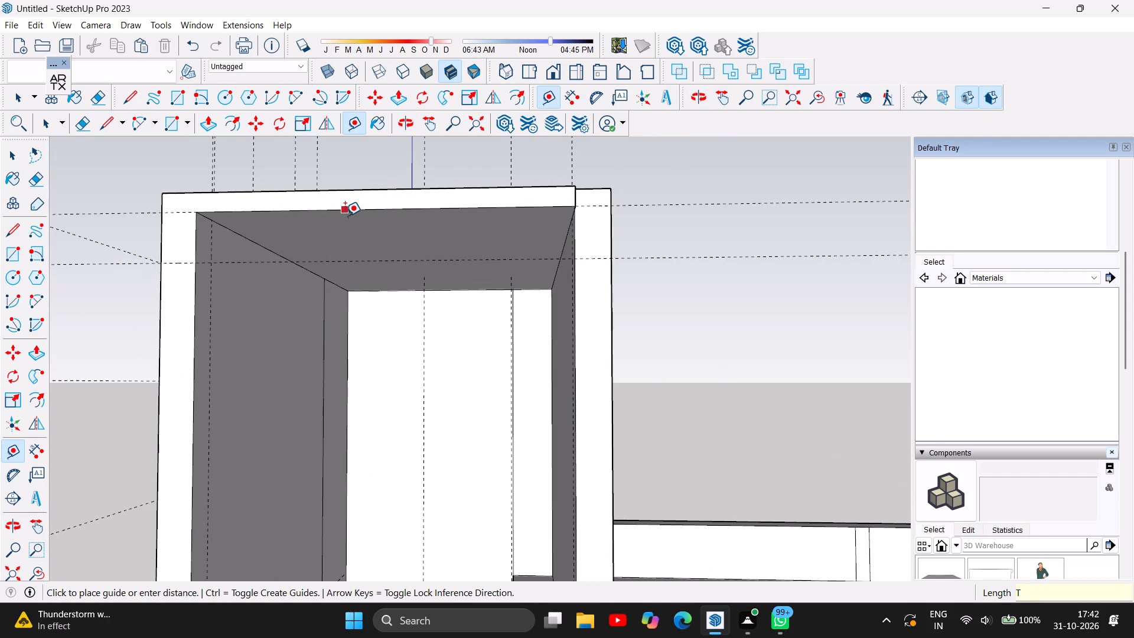
pyautogui.press('9')
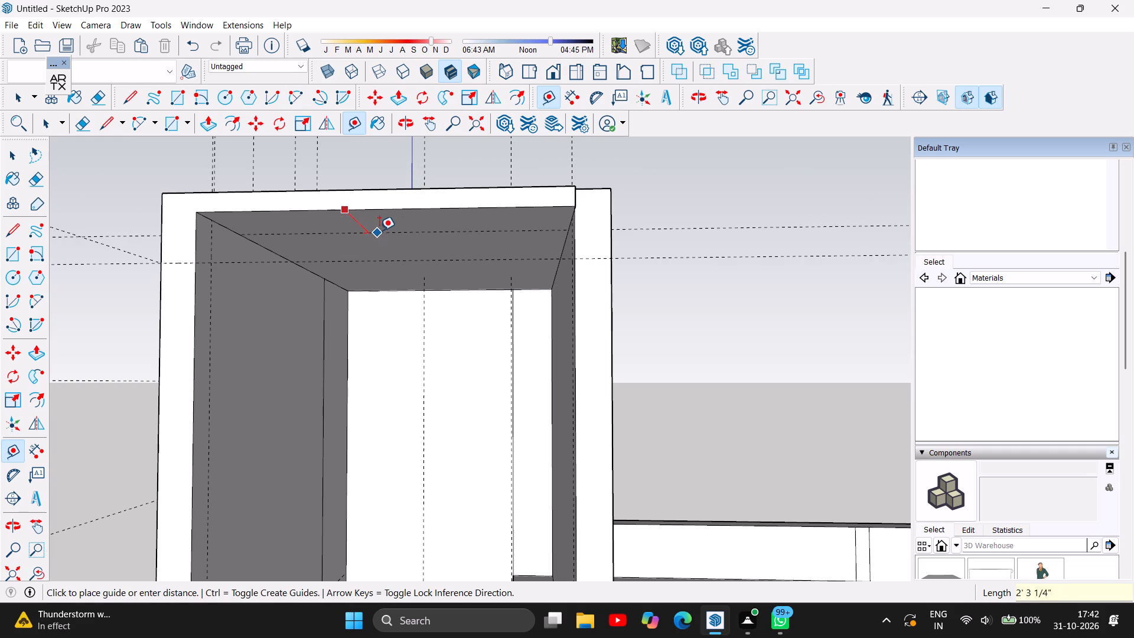
pyautogui.press('9')
pyautogui.press('Return')
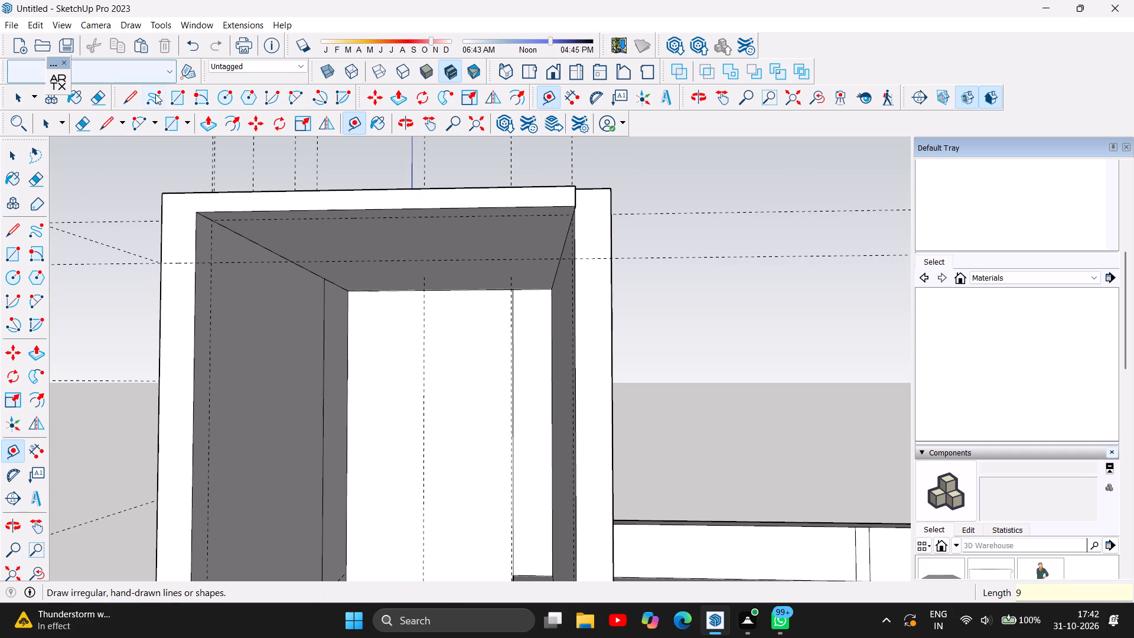
# Draw an 8' line across the roof slab's underside along the 9" guide, from wall to wall.
pyautogui.click(129, 96)
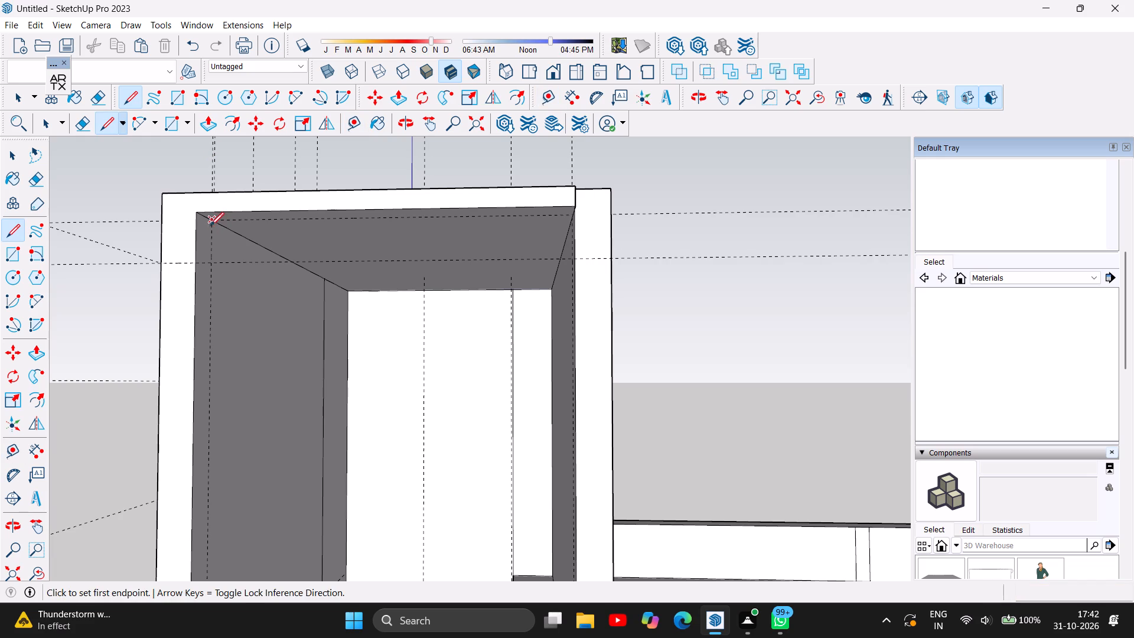
pyautogui.click(210, 224)
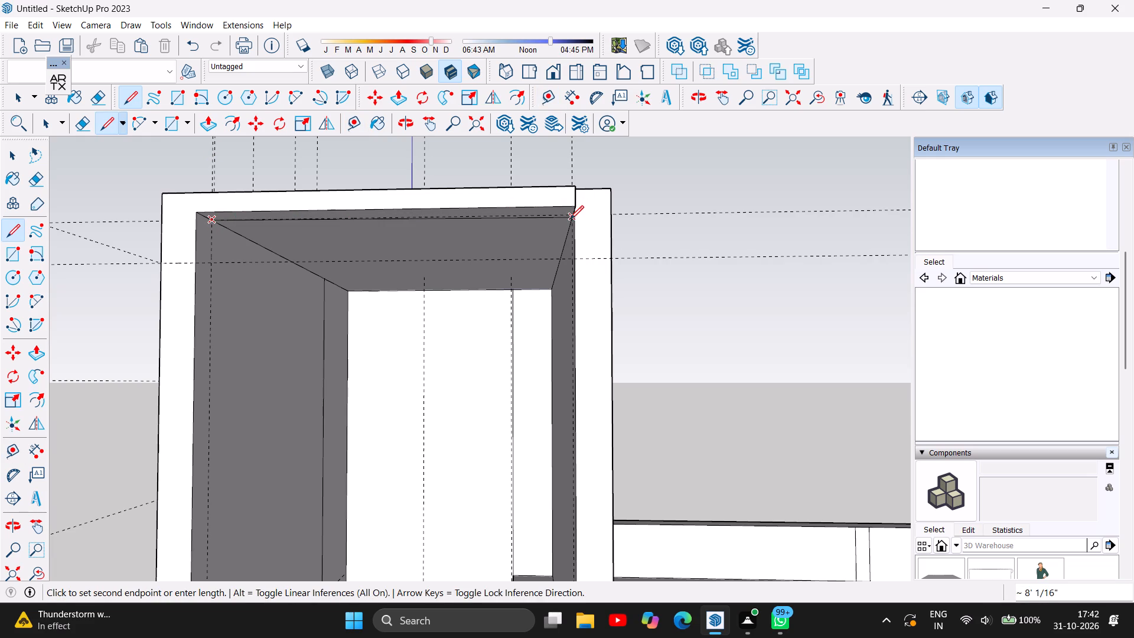
pyautogui.scroll(5, 572, 219)
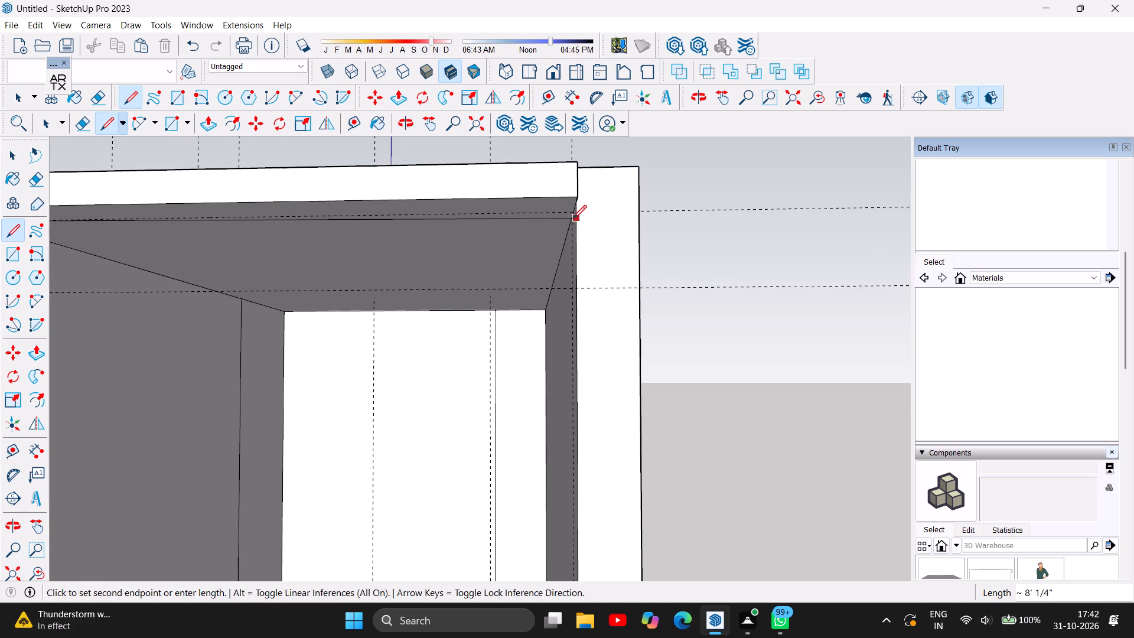
pyautogui.click(570, 211)
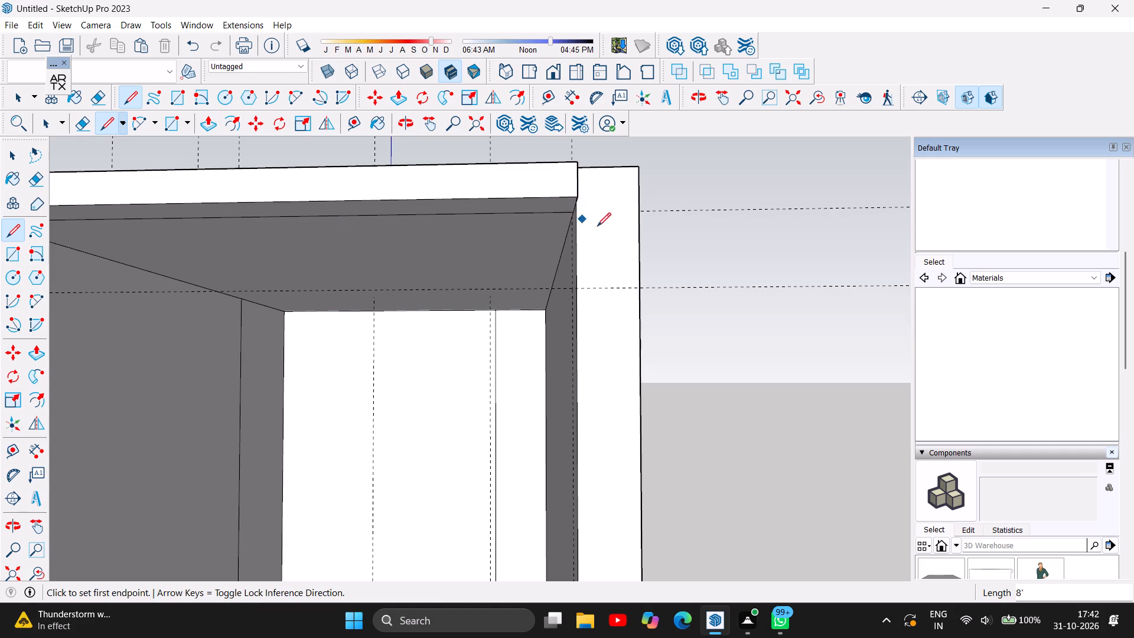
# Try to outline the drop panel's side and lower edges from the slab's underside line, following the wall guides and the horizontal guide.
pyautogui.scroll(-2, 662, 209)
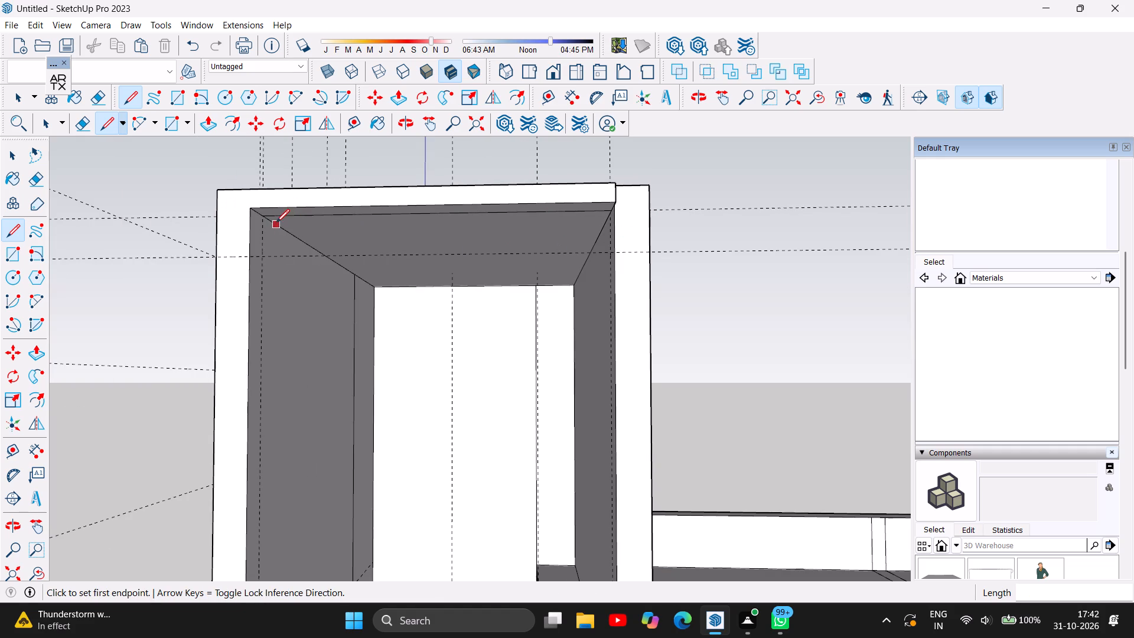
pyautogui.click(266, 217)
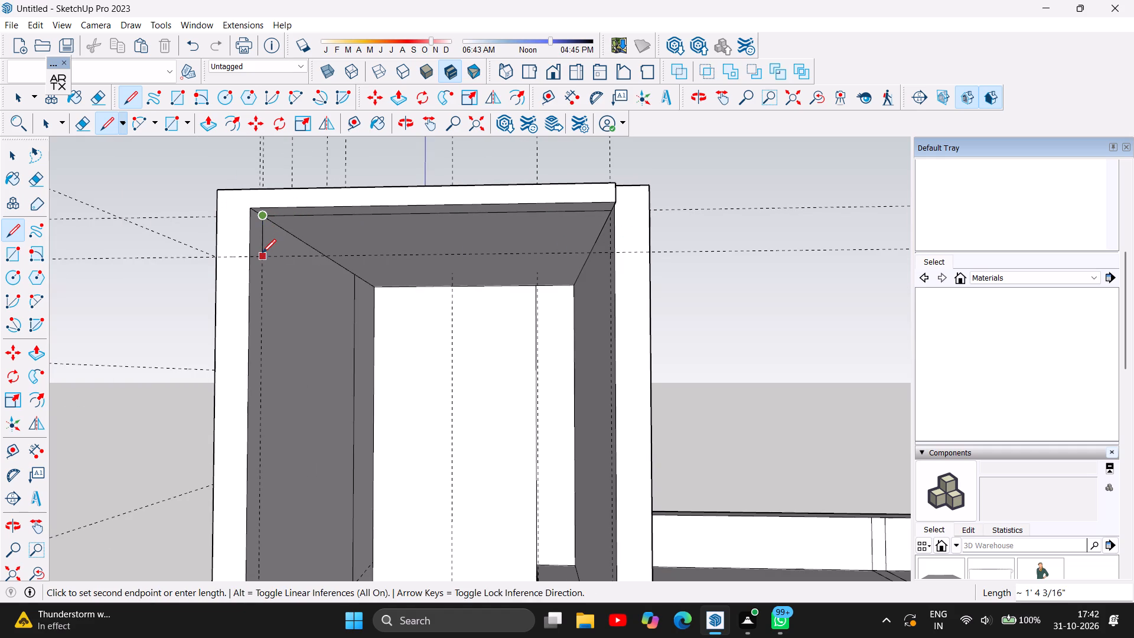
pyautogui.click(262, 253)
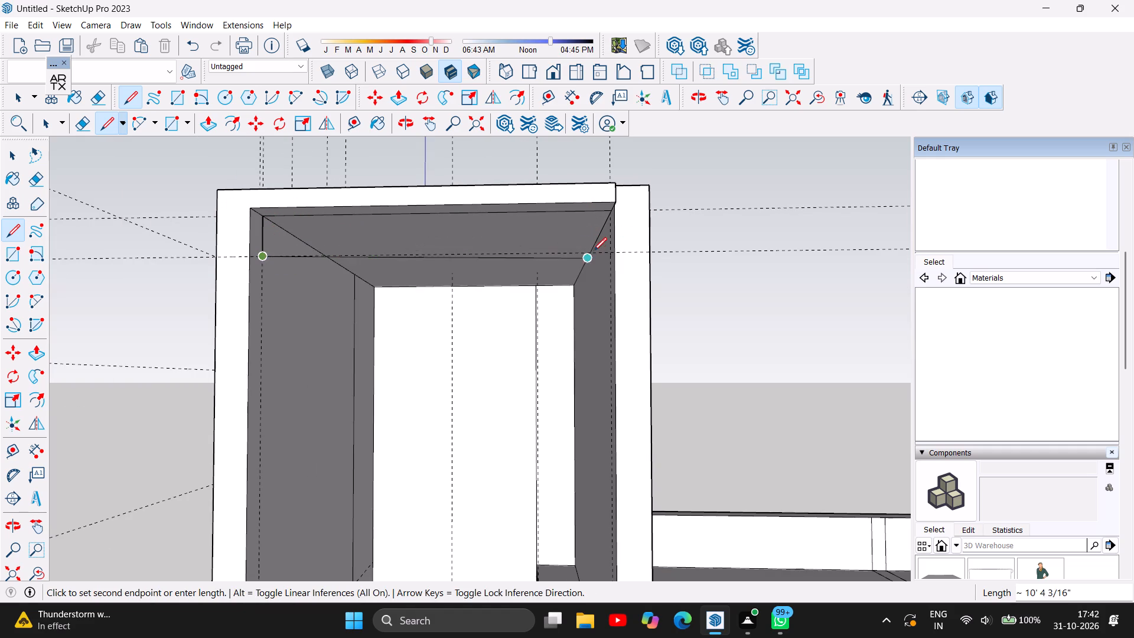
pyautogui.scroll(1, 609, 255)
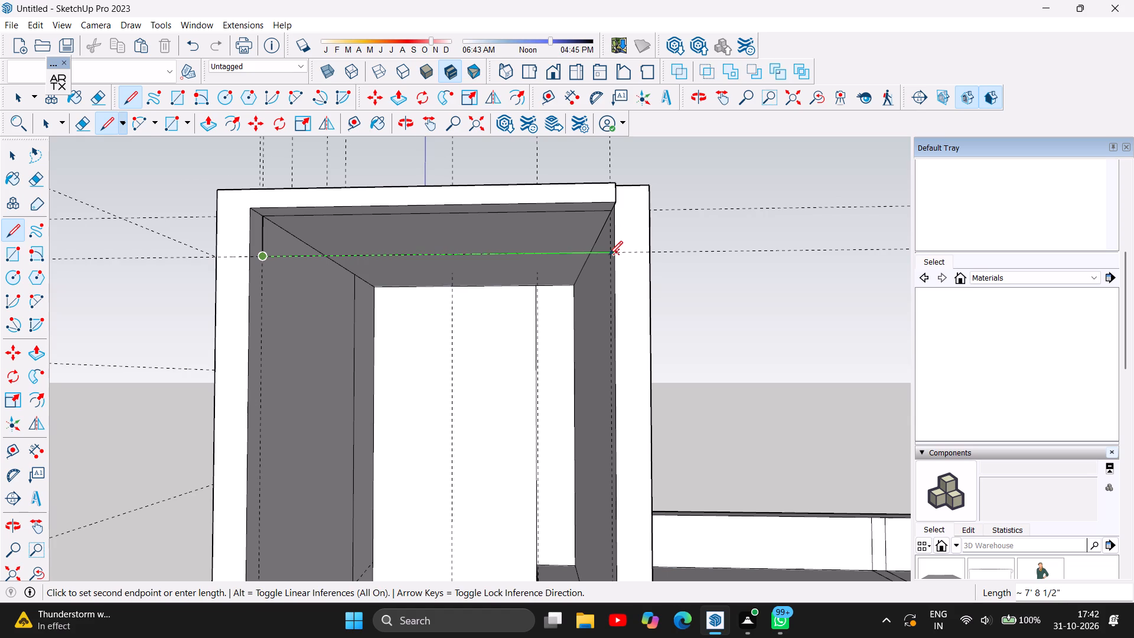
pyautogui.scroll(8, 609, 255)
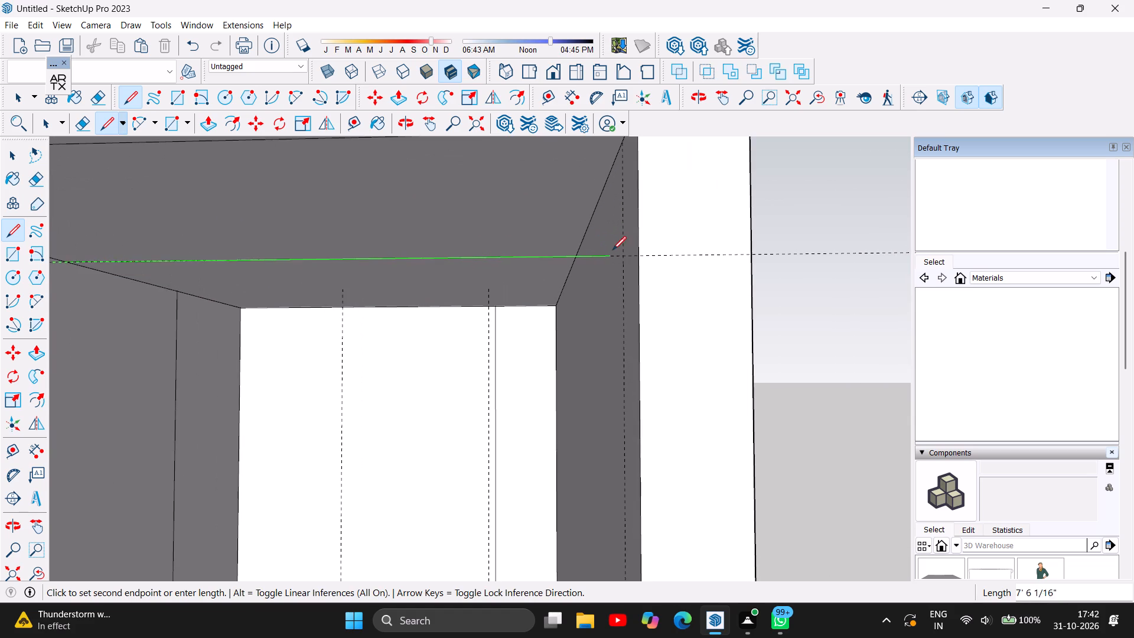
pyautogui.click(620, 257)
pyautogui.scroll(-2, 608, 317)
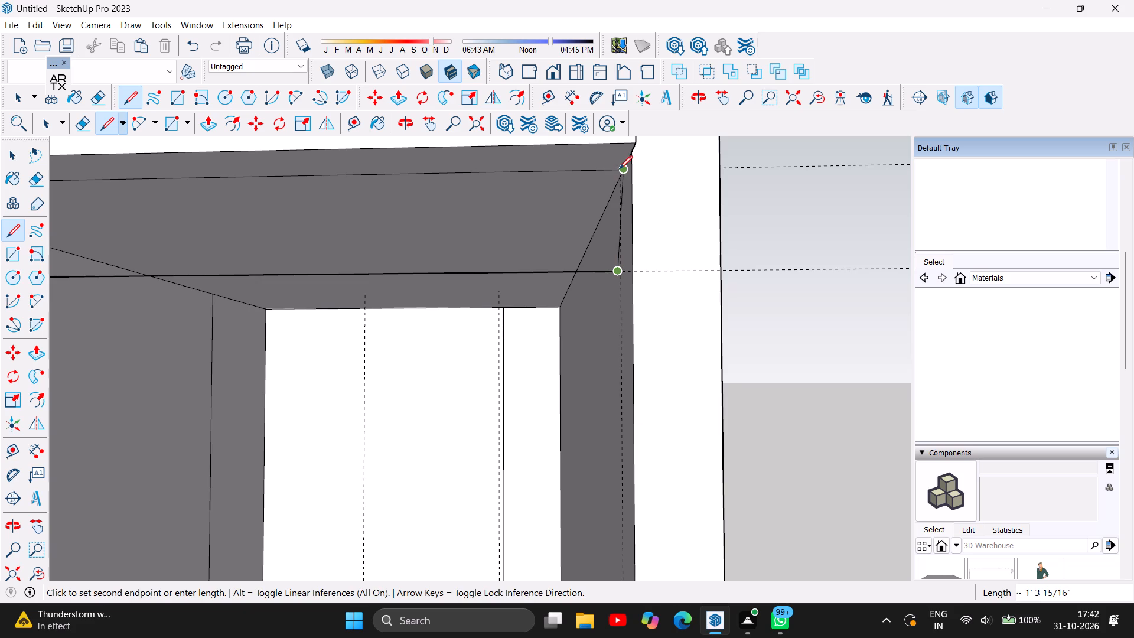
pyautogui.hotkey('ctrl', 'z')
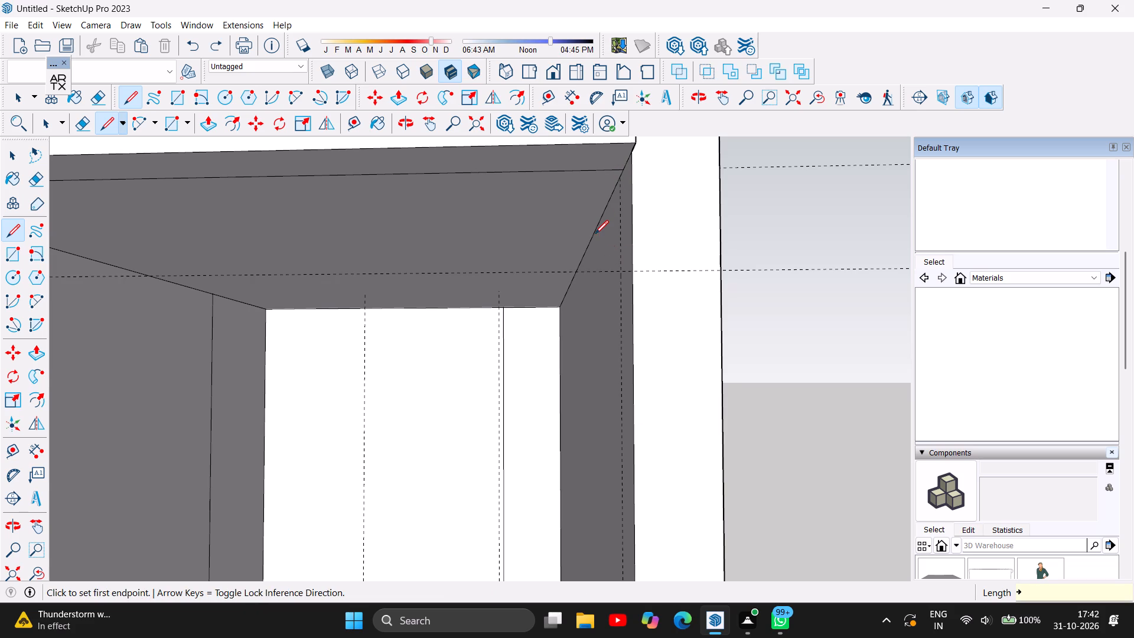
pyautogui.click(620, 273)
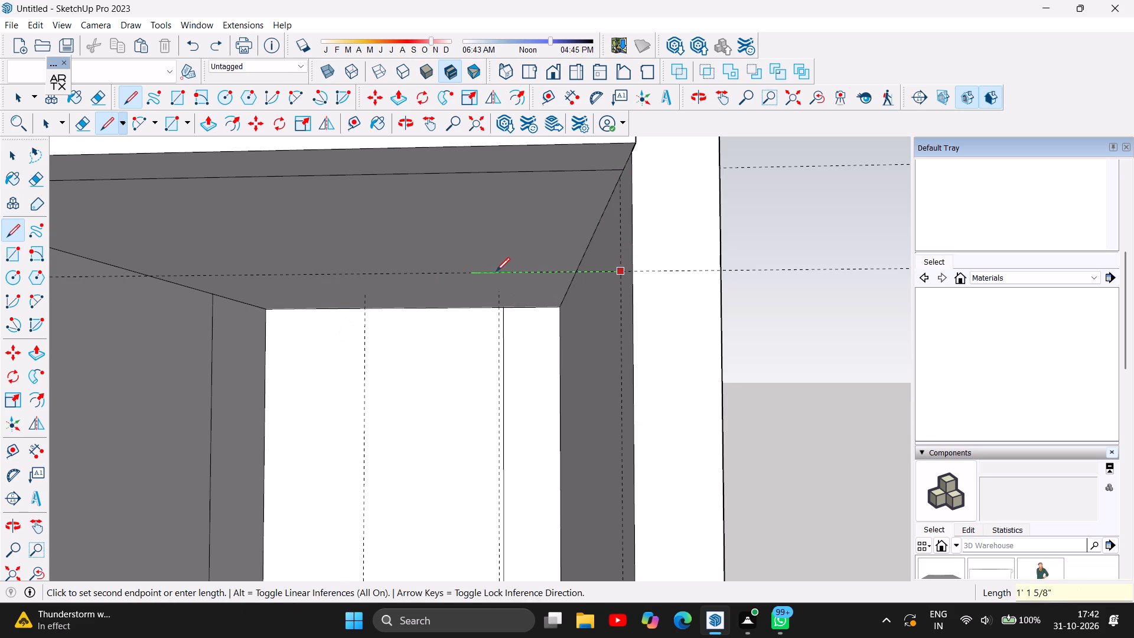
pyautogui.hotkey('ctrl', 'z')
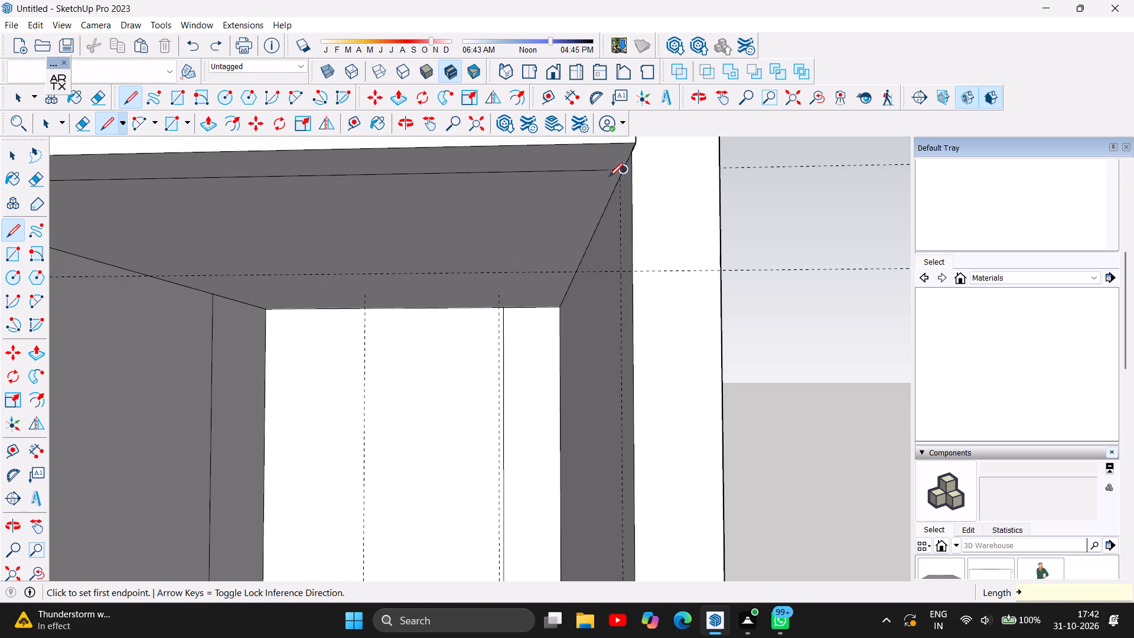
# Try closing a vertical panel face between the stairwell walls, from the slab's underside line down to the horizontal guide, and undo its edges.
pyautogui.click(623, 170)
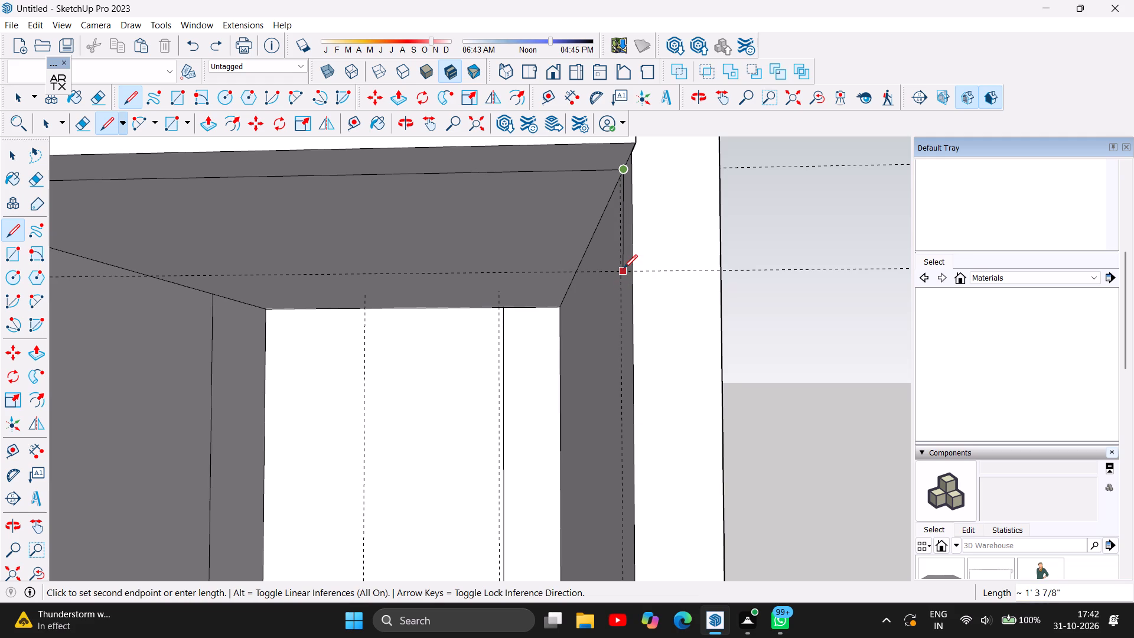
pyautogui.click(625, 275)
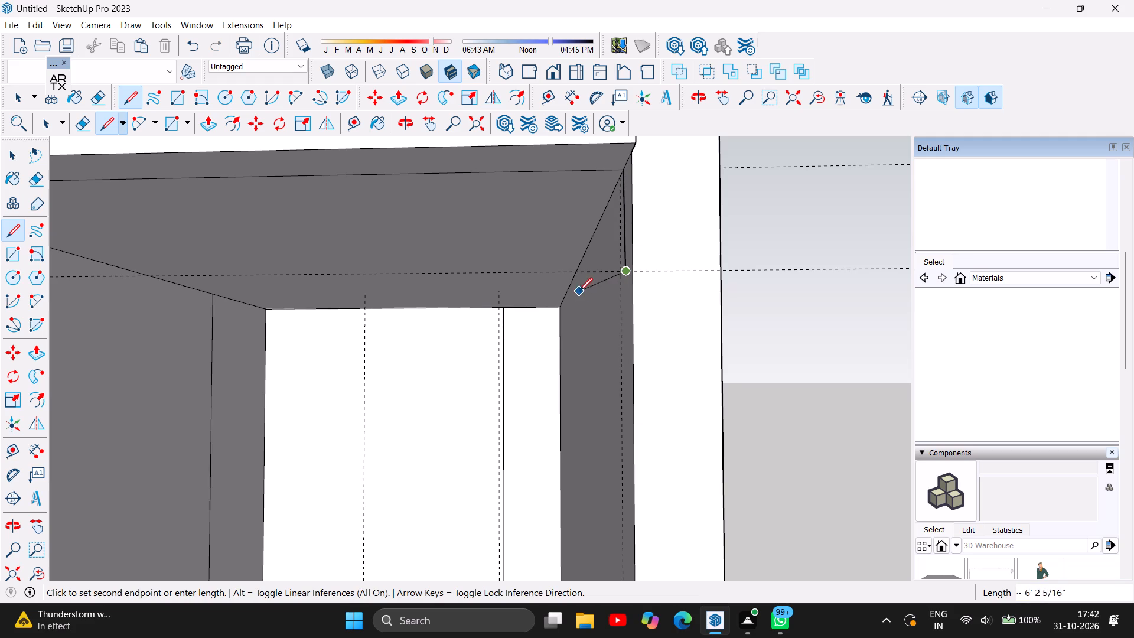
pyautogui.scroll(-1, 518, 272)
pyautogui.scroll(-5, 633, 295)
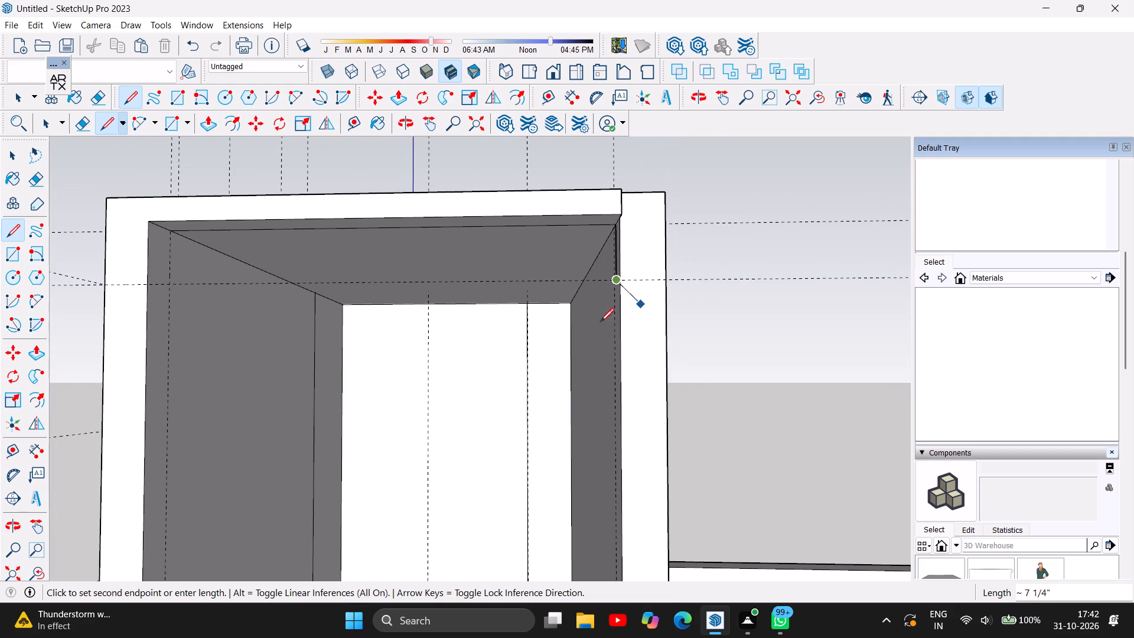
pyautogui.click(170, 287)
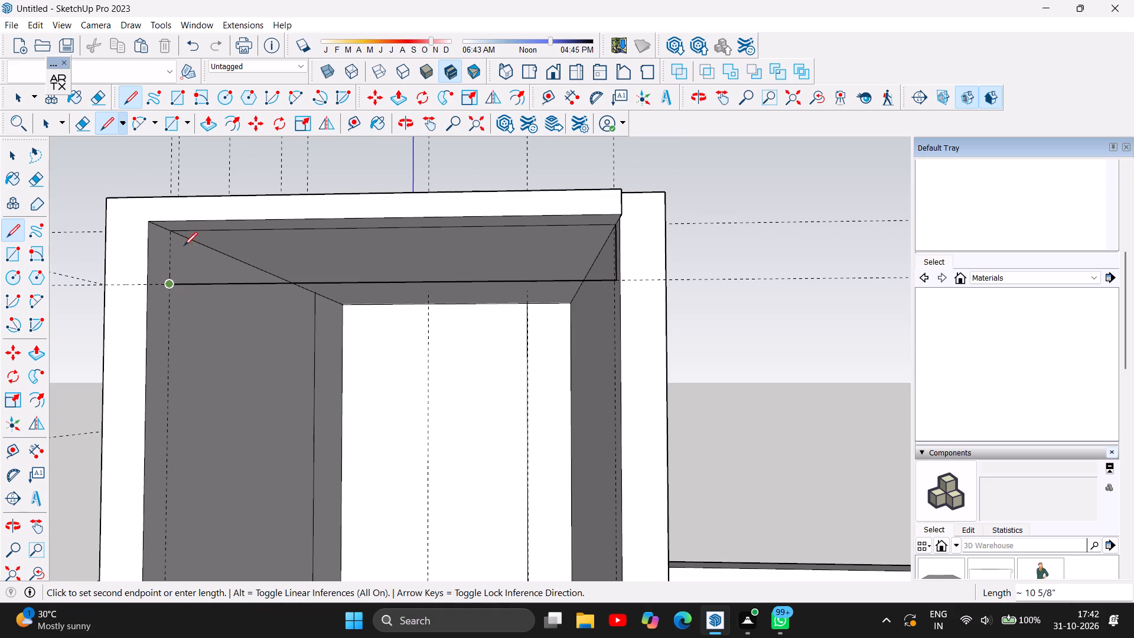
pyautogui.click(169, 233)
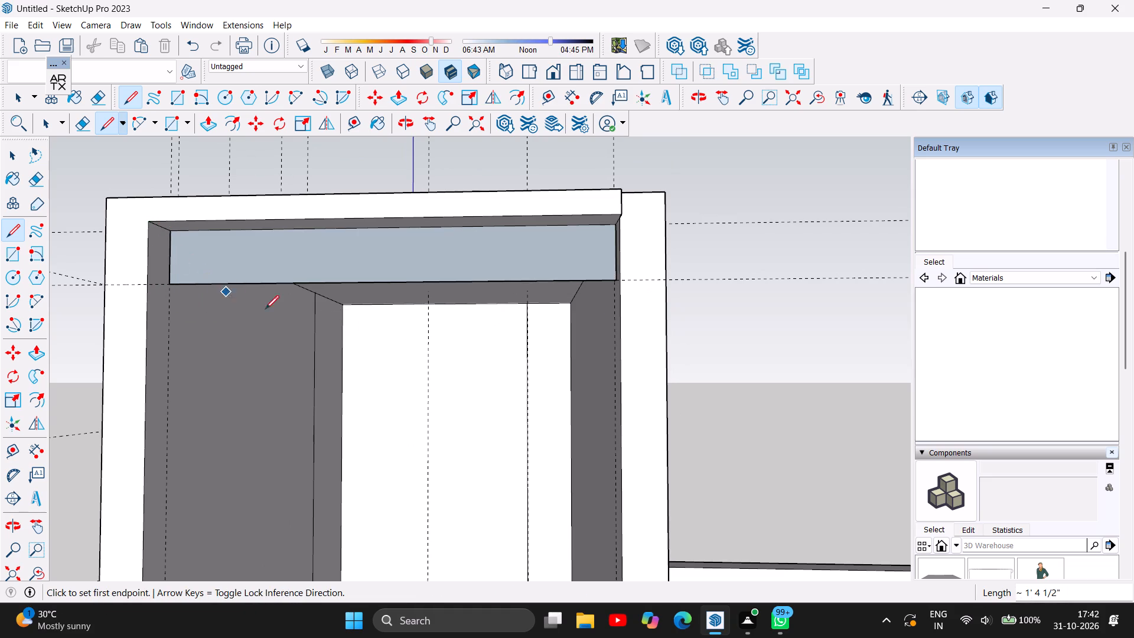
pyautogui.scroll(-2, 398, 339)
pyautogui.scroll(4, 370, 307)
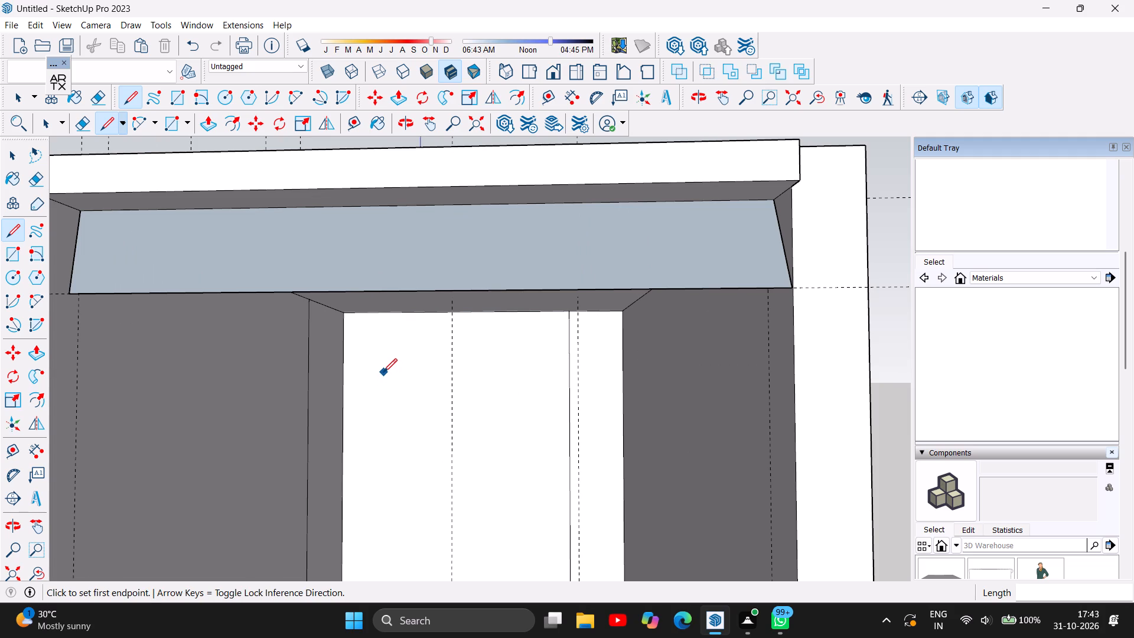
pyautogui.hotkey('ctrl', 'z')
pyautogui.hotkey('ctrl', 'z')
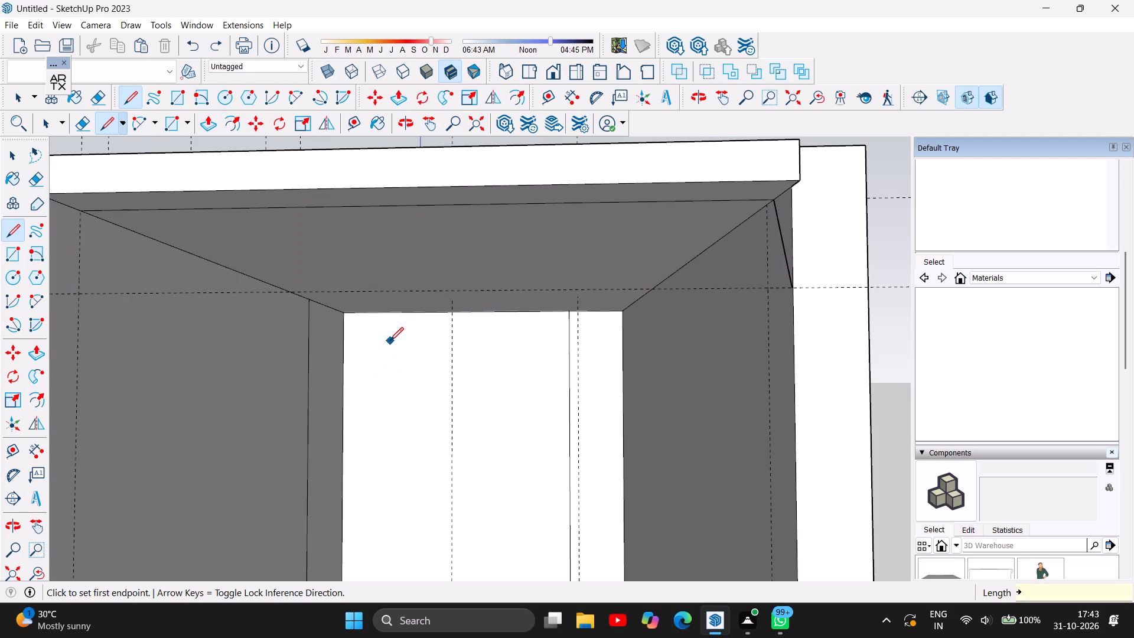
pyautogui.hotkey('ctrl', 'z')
# Undo the line across the roof slab's underside and redraw it about 8' long on the 9" guide, between the two wall guides.
pyautogui.scroll(1, 763, 221)
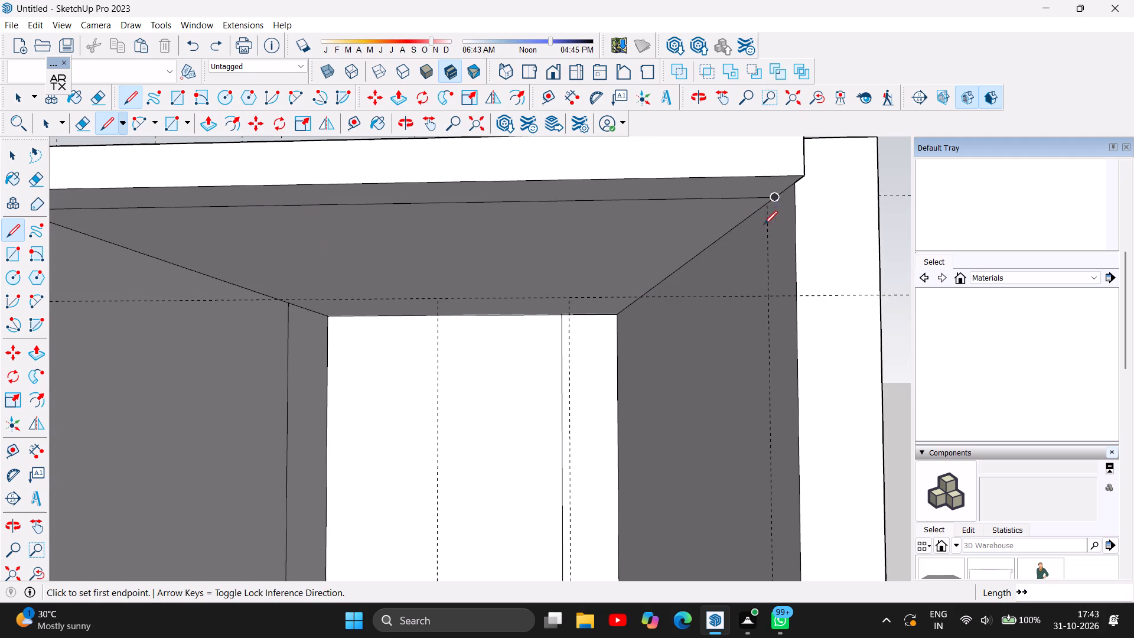
pyautogui.scroll(-4, 765, 227)
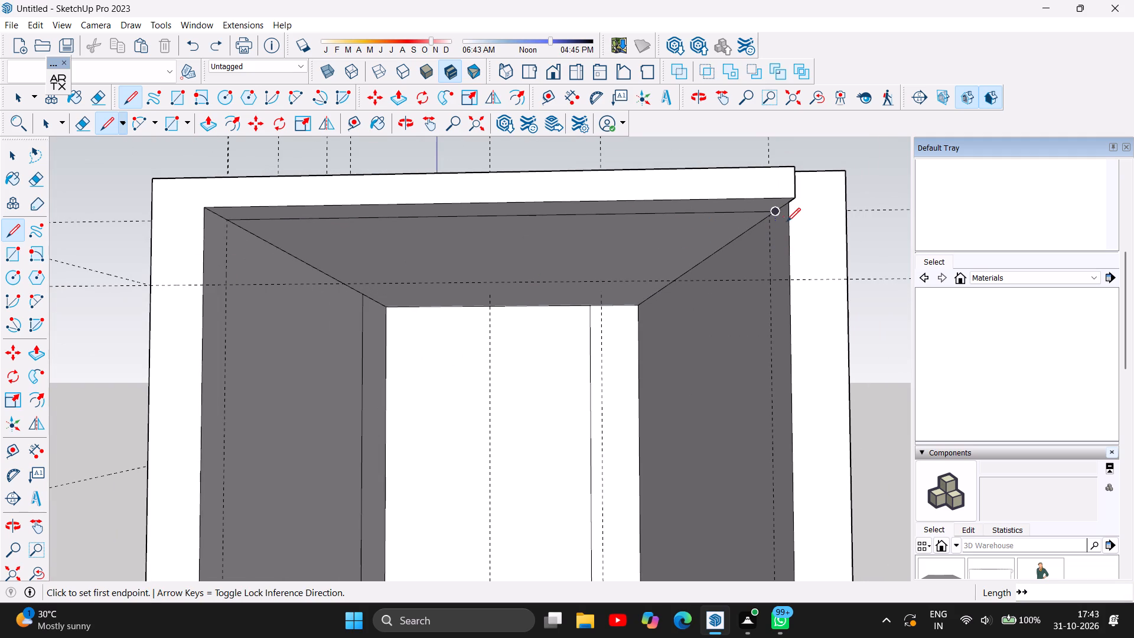
pyautogui.scroll(9, 787, 222)
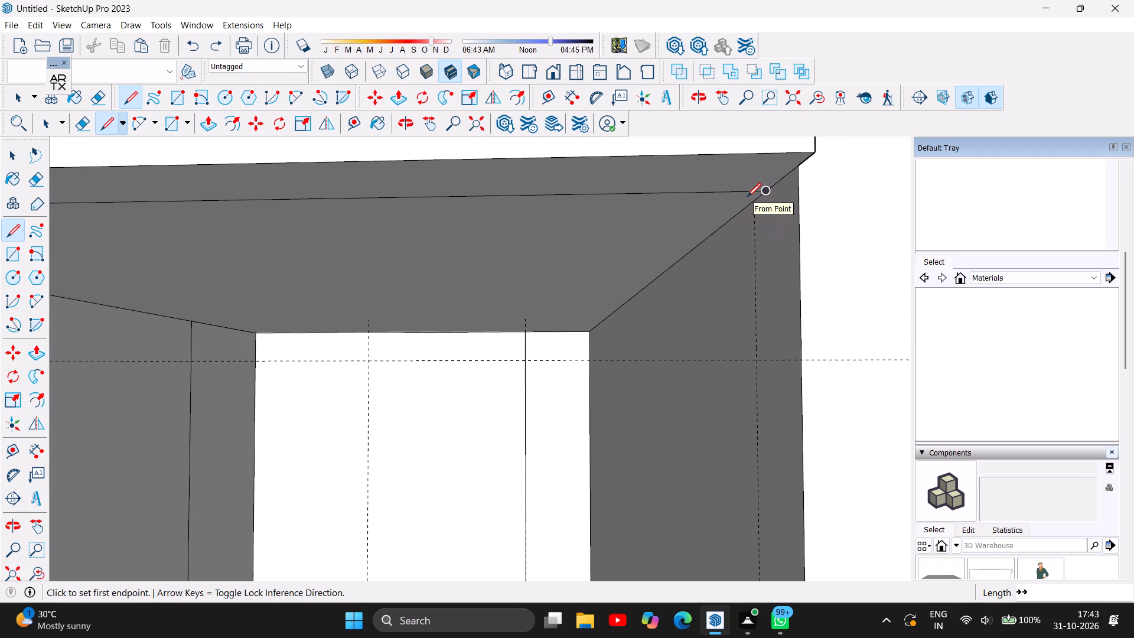
pyautogui.click(755, 202)
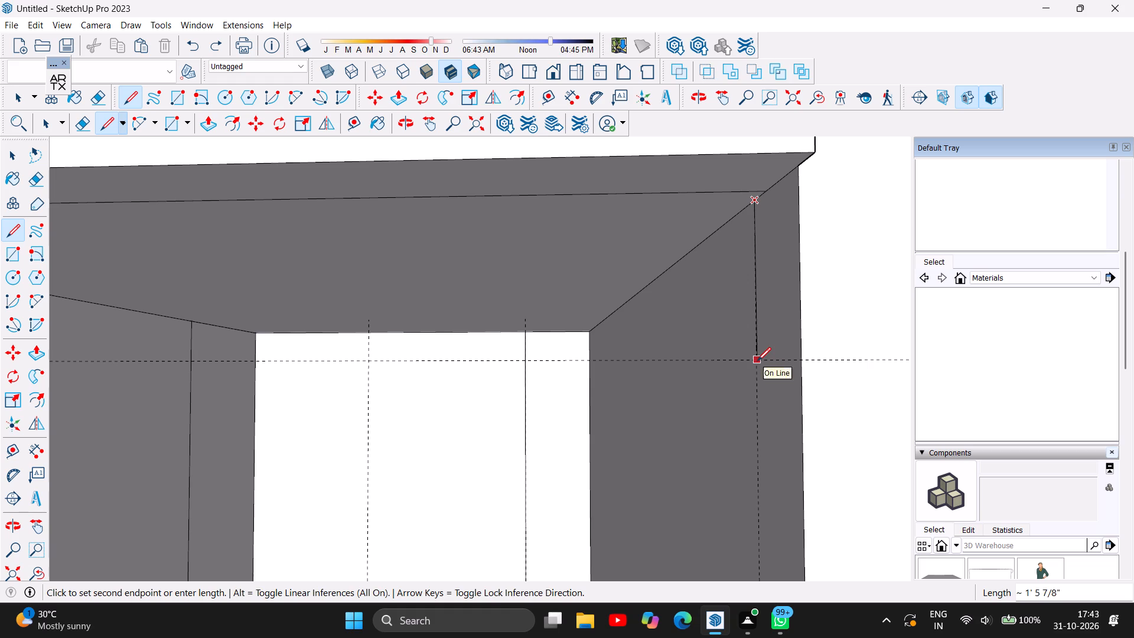
pyautogui.hotkey('ctrl', 'z')
pyautogui.scroll(-6, 548, 347)
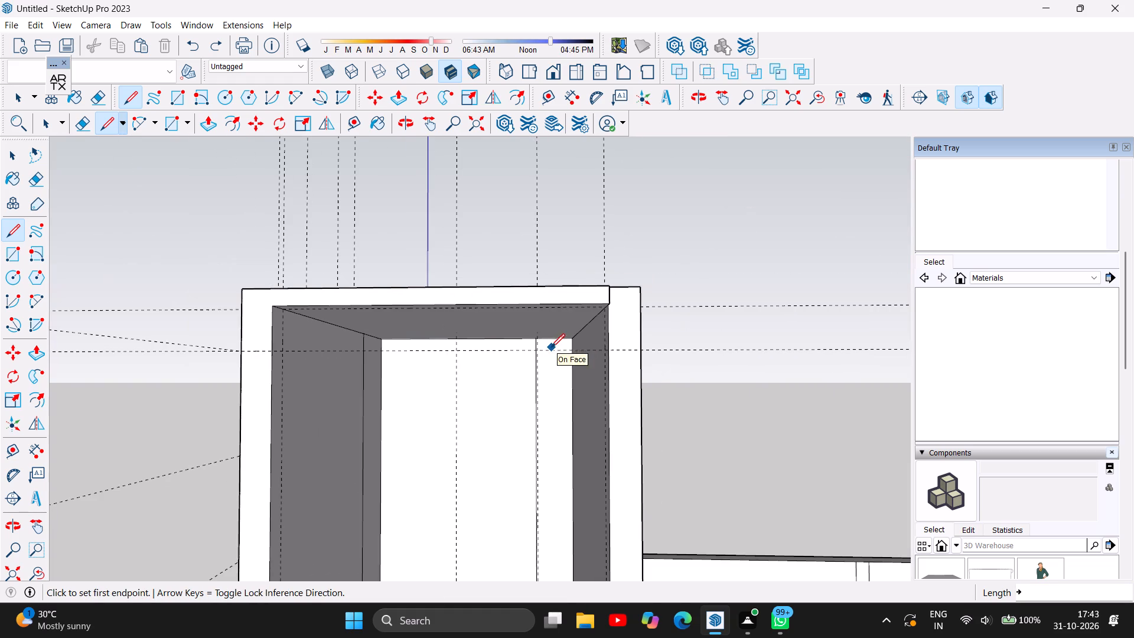
pyautogui.scroll(7, 247, 338)
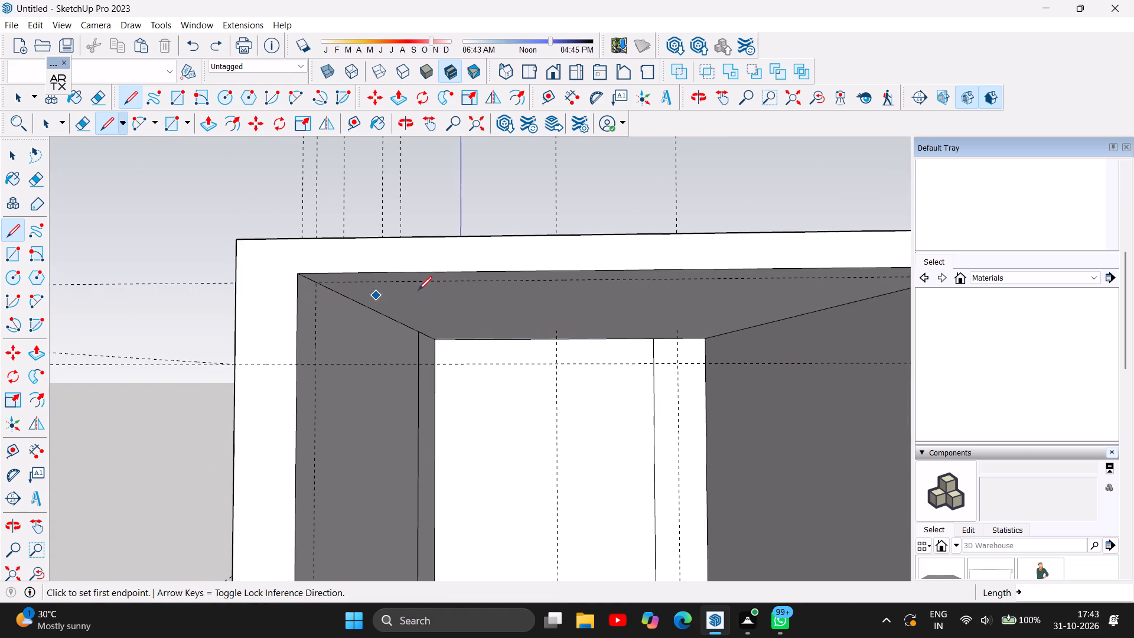
pyautogui.scroll(4, 431, 287)
pyautogui.click(257, 282)
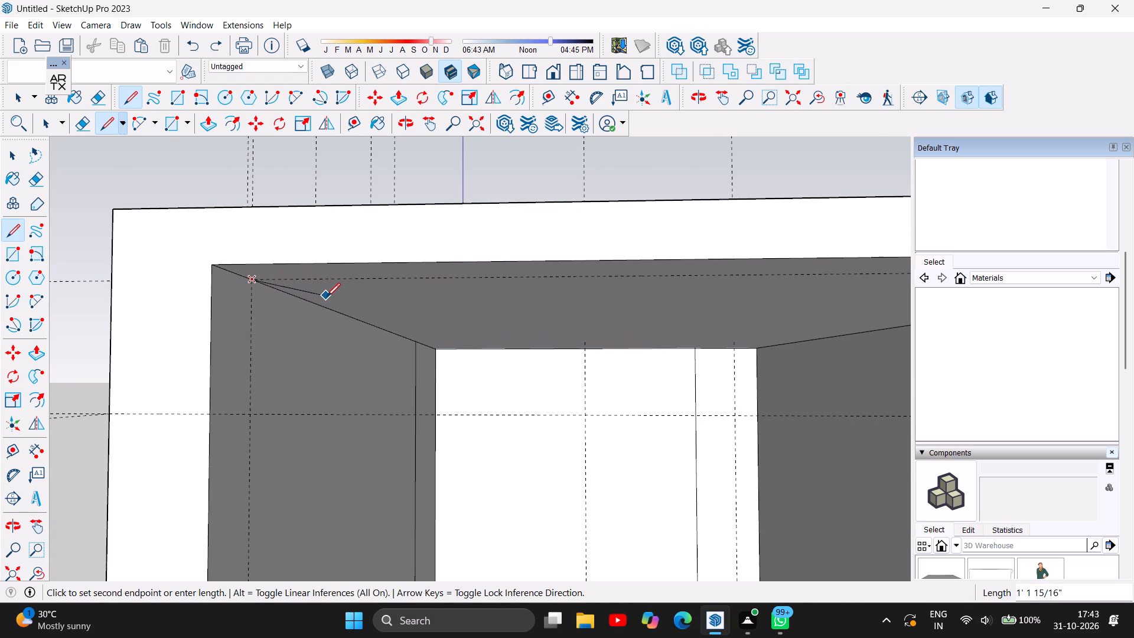
pyautogui.scroll(-8, 327, 297)
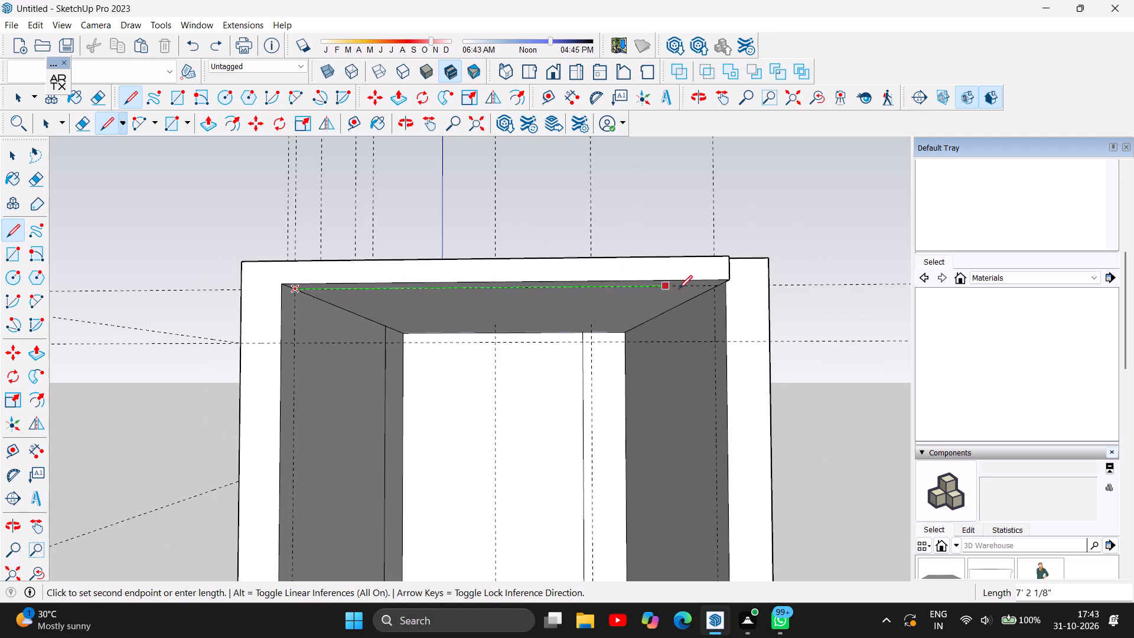
pyautogui.click(713, 288)
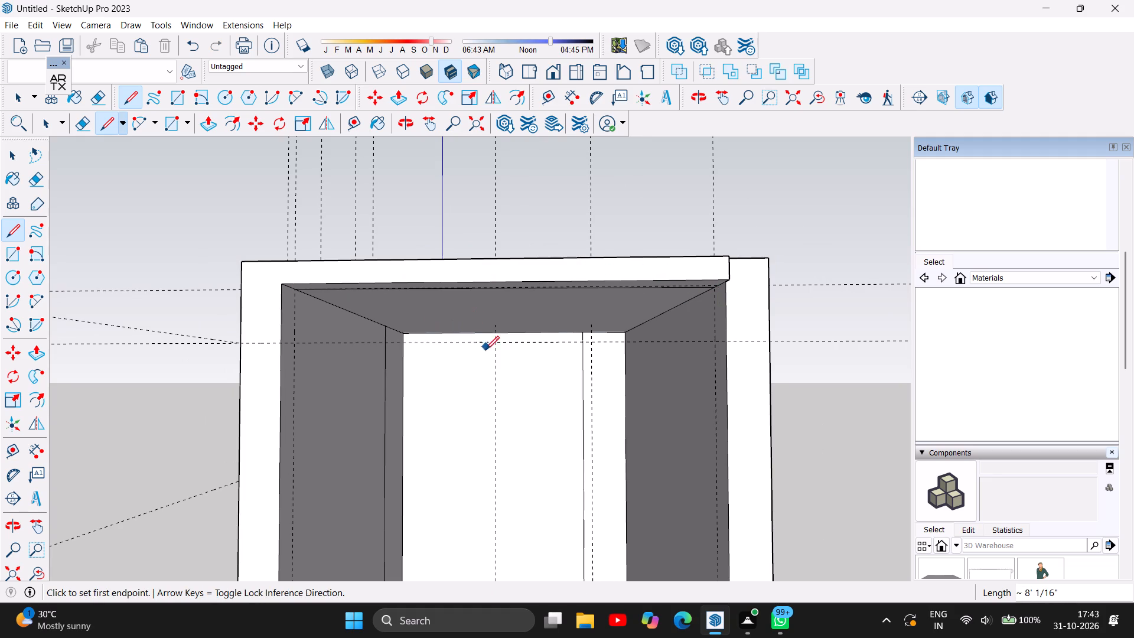
# Push/Pull the narrow strip of the slab's underside on the open side down 1' 1 1/16" to the horizontal guide.
pyautogui.click(209, 126)
pyautogui.scroll(2, 412, 288)
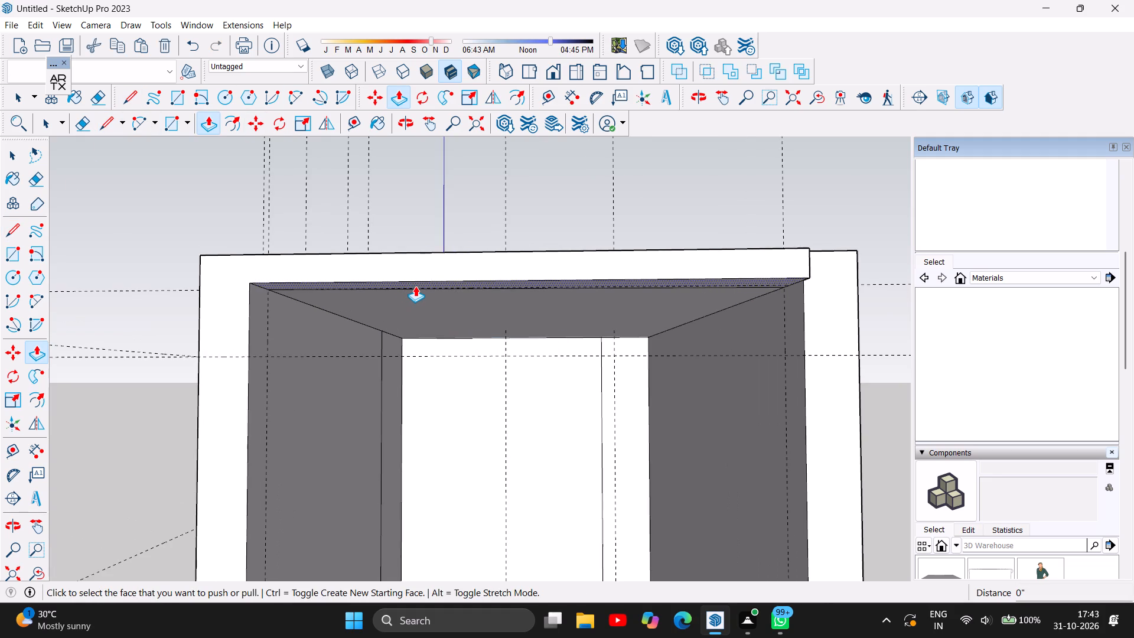
pyautogui.scroll(3, 415, 287)
pyautogui.click(403, 284)
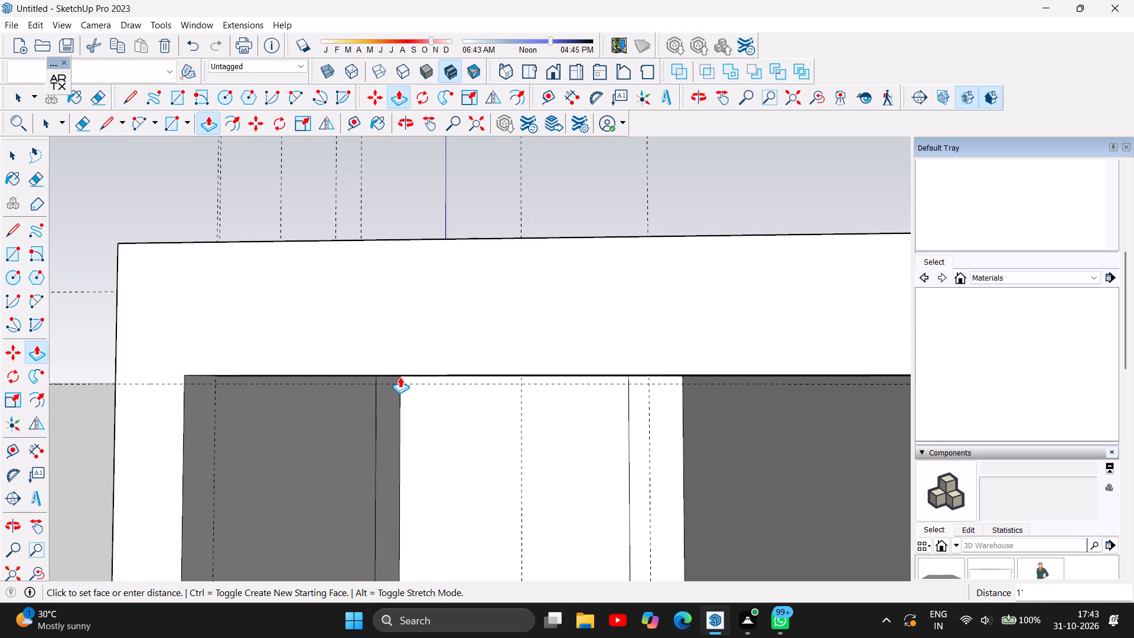
pyautogui.click(400, 385)
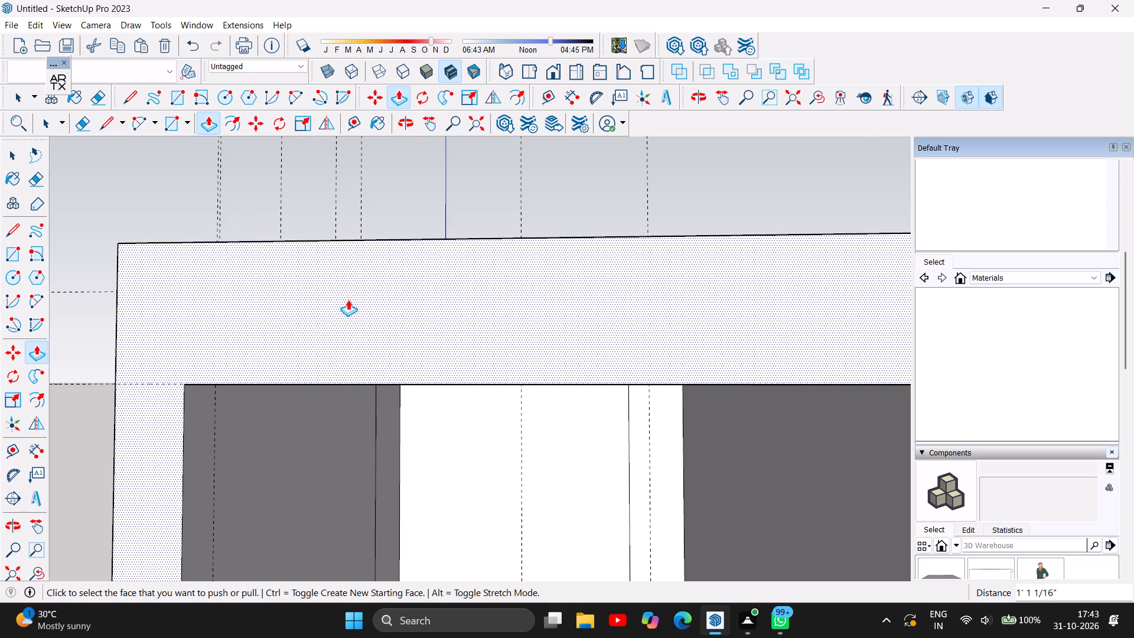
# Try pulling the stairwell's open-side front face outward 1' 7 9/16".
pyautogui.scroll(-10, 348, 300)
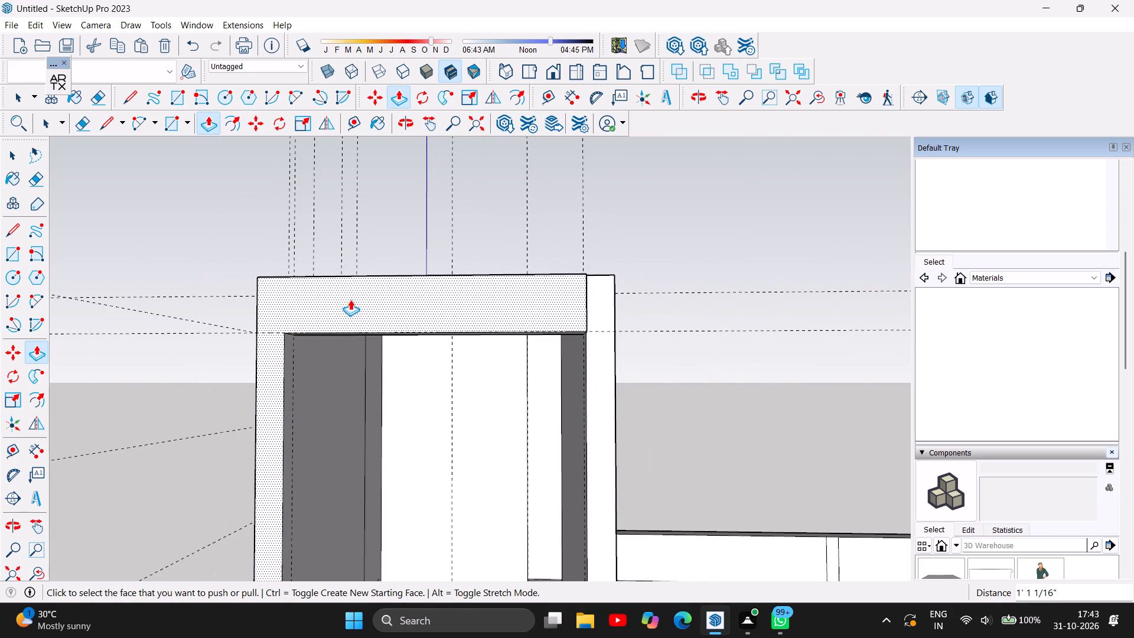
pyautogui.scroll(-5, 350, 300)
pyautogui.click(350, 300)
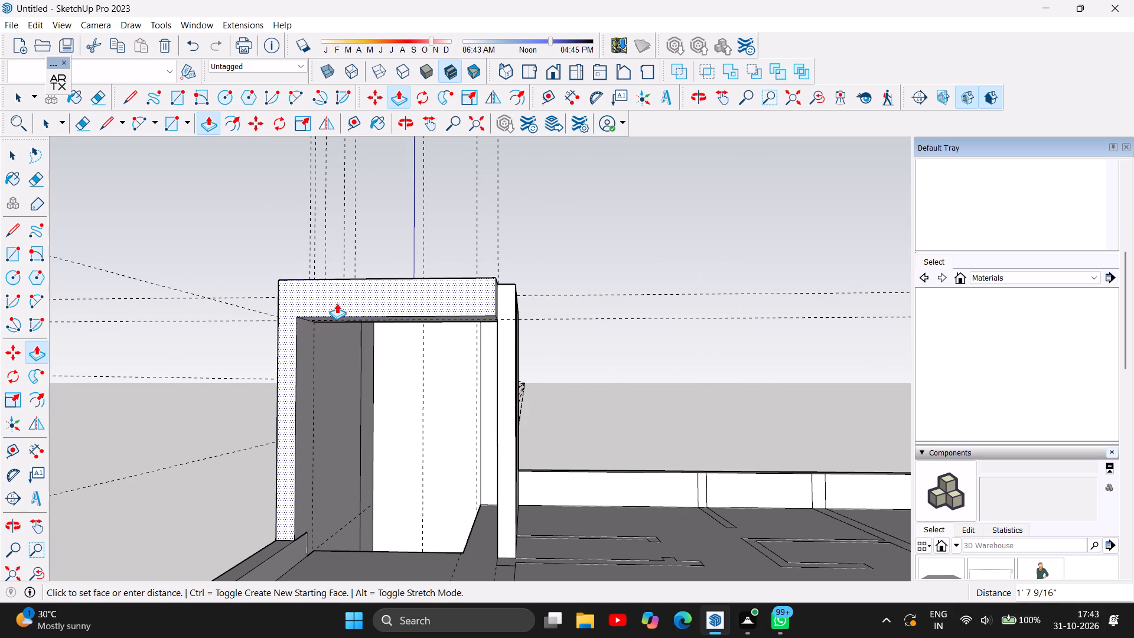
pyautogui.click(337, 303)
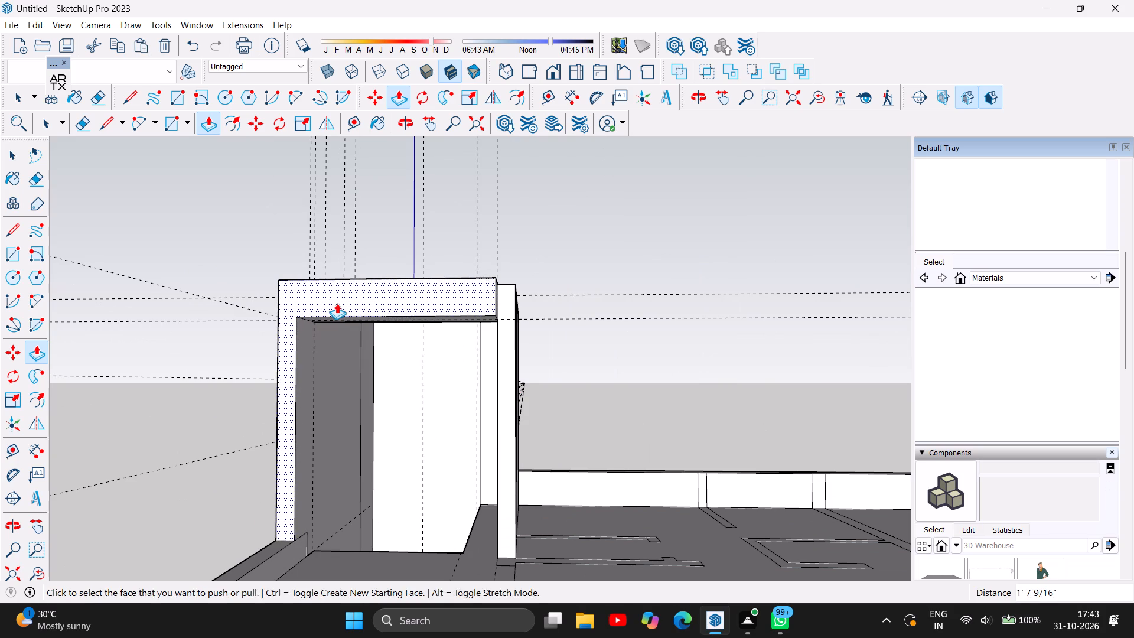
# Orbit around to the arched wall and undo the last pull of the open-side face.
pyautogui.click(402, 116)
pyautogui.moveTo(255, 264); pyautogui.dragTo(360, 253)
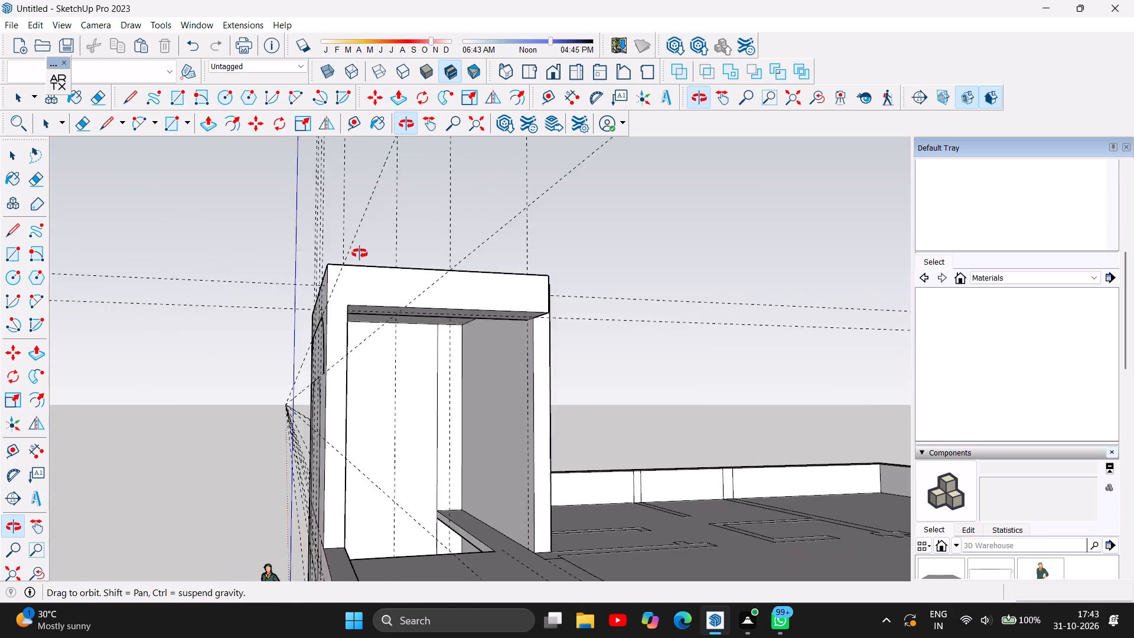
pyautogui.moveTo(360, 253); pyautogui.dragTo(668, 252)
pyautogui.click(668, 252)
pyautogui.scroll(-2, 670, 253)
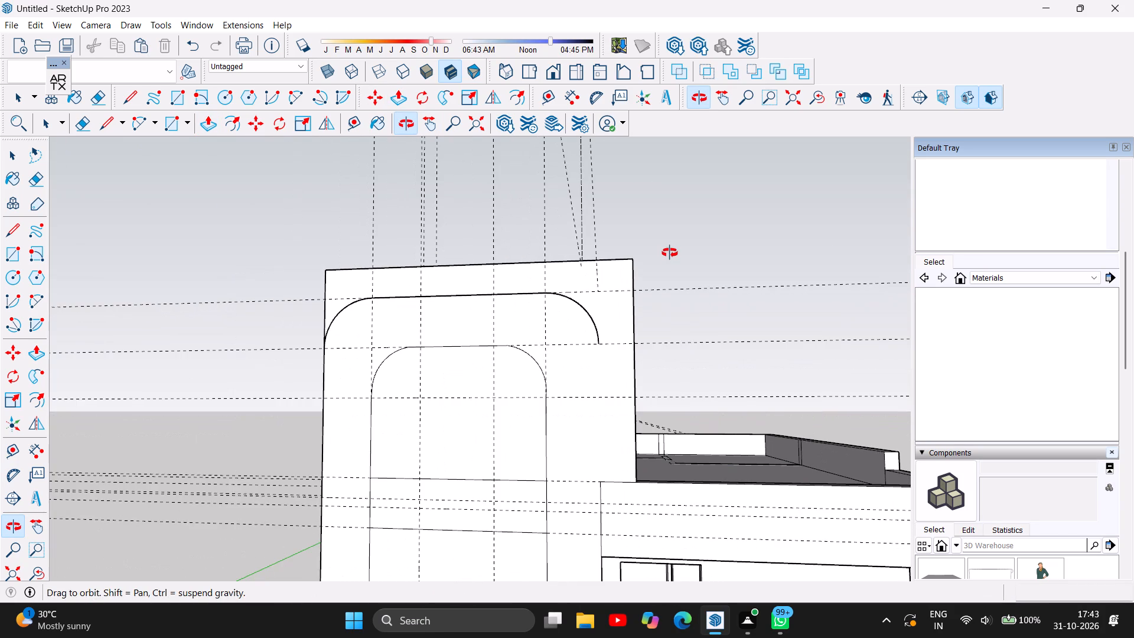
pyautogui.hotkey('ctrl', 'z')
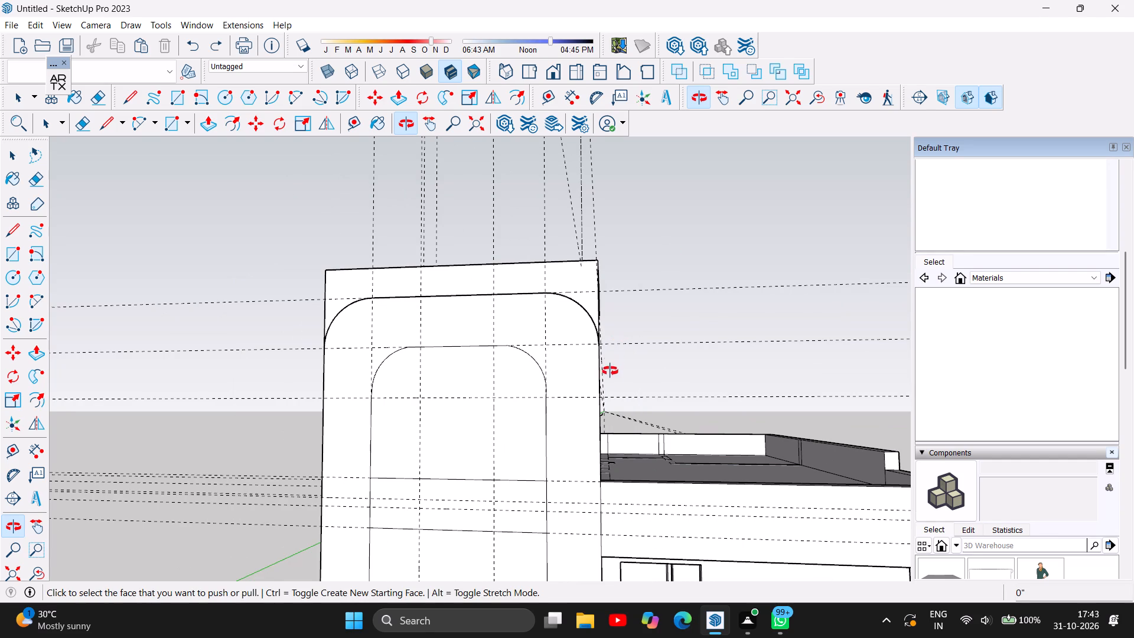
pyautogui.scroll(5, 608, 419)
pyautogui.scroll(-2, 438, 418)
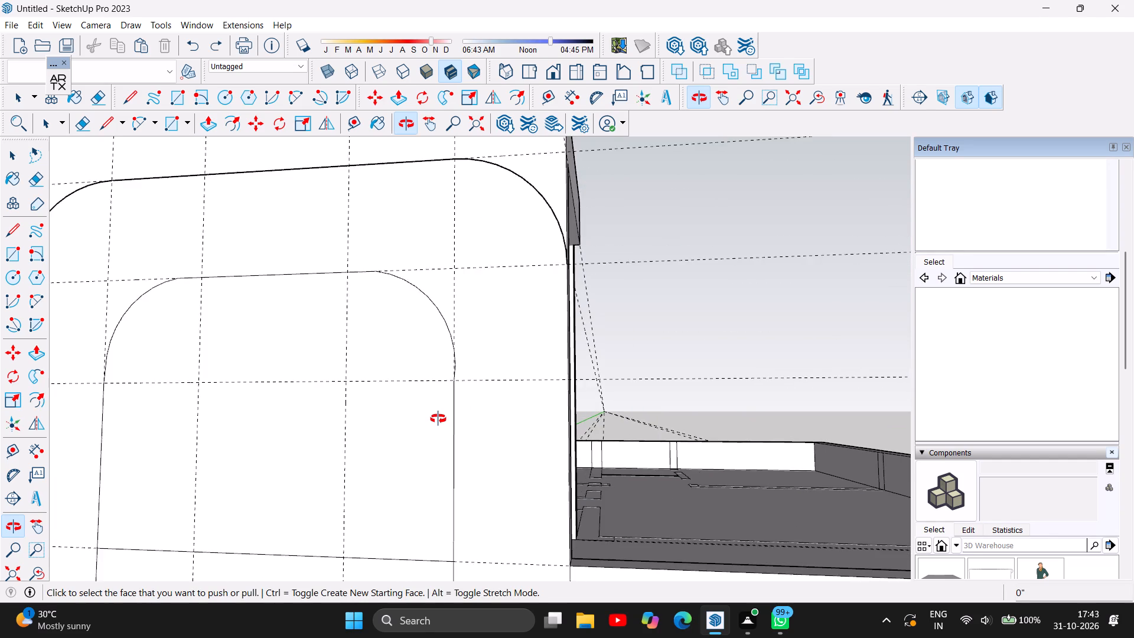
# Delete all construction guides from the house model.
pyautogui.scroll(-2, 438, 419)
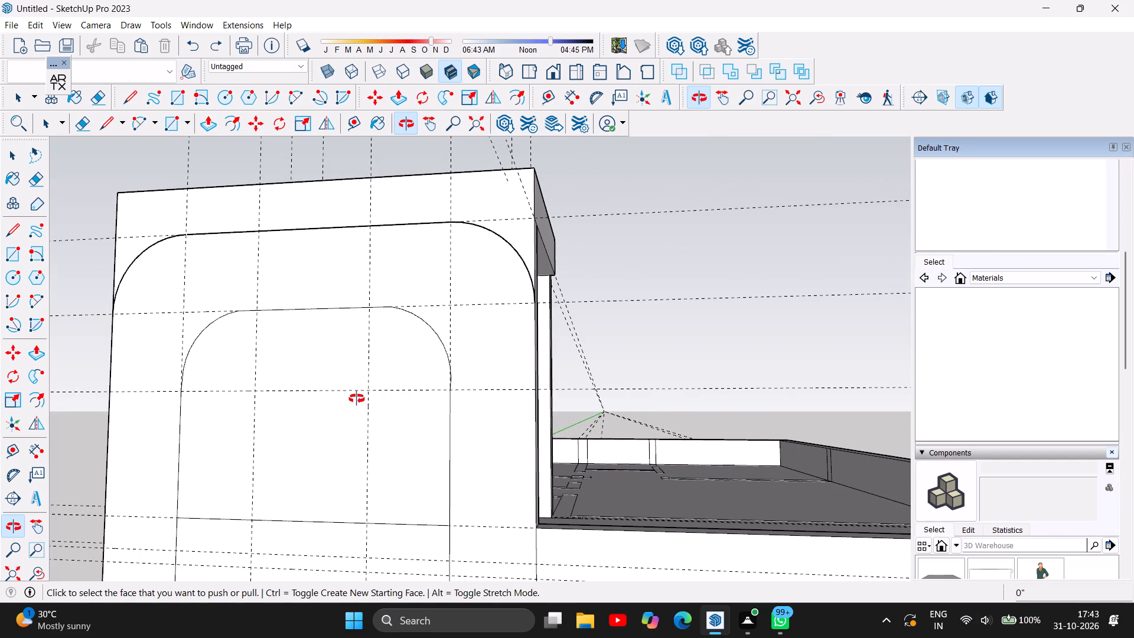
pyautogui.scroll(-5, 353, 399)
pyautogui.moveTo(465, 428); pyautogui.dragTo(152, 460)
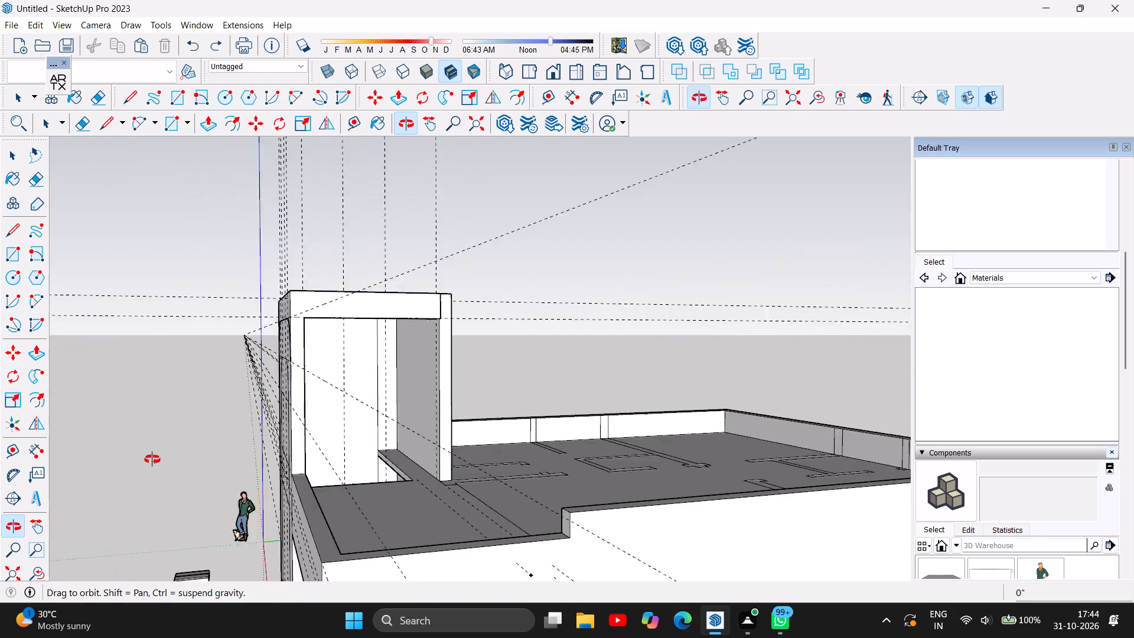
pyautogui.moveTo(152, 460); pyautogui.dragTo(508, 495)
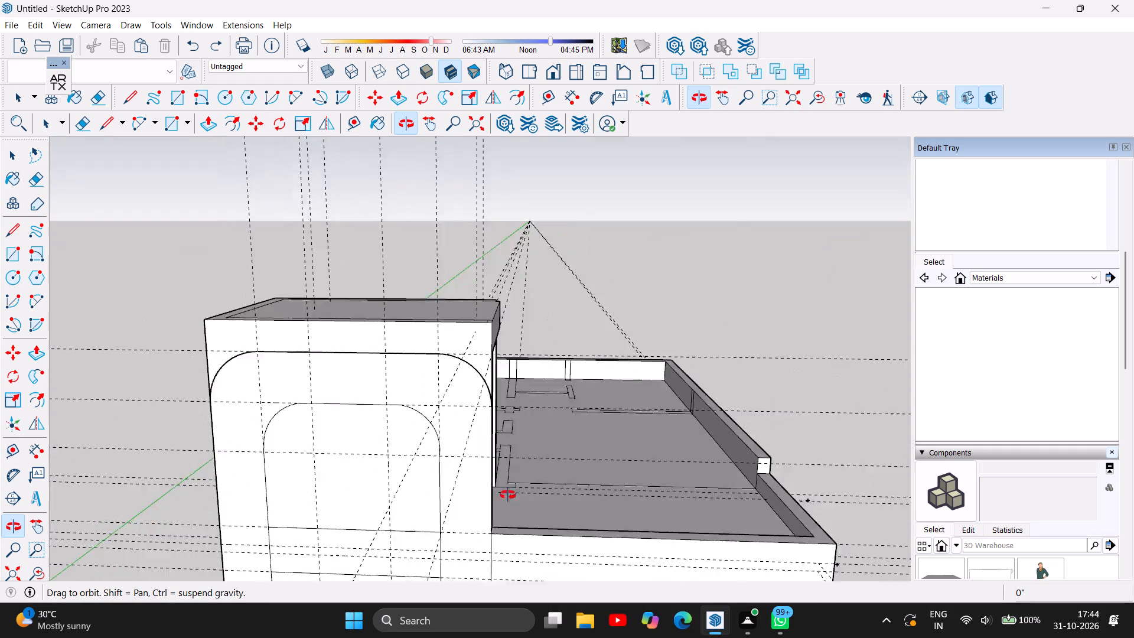
pyautogui.moveTo(508, 495); pyautogui.dragTo(666, 334)
pyautogui.scroll(-6, 276, 359)
pyautogui.moveTo(467, 432); pyautogui.dragTo(463, 437)
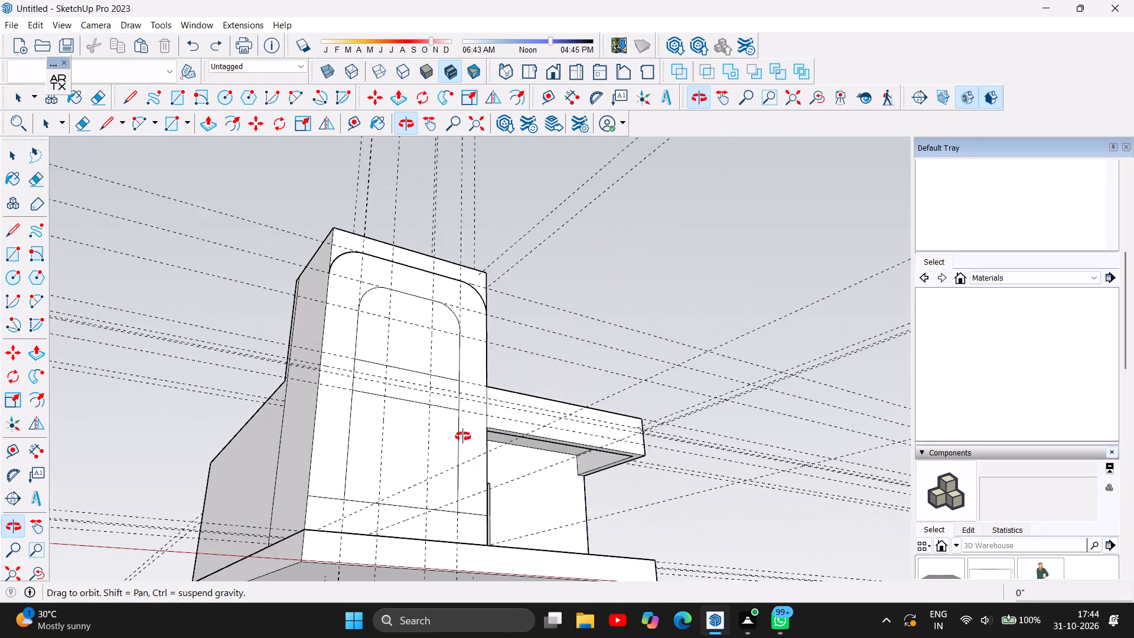
pyautogui.moveTo(463, 437); pyautogui.dragTo(168, 487)
pyautogui.moveTo(586, 342); pyautogui.dragTo(579, 411)
pyautogui.scroll(-3, 357, 264)
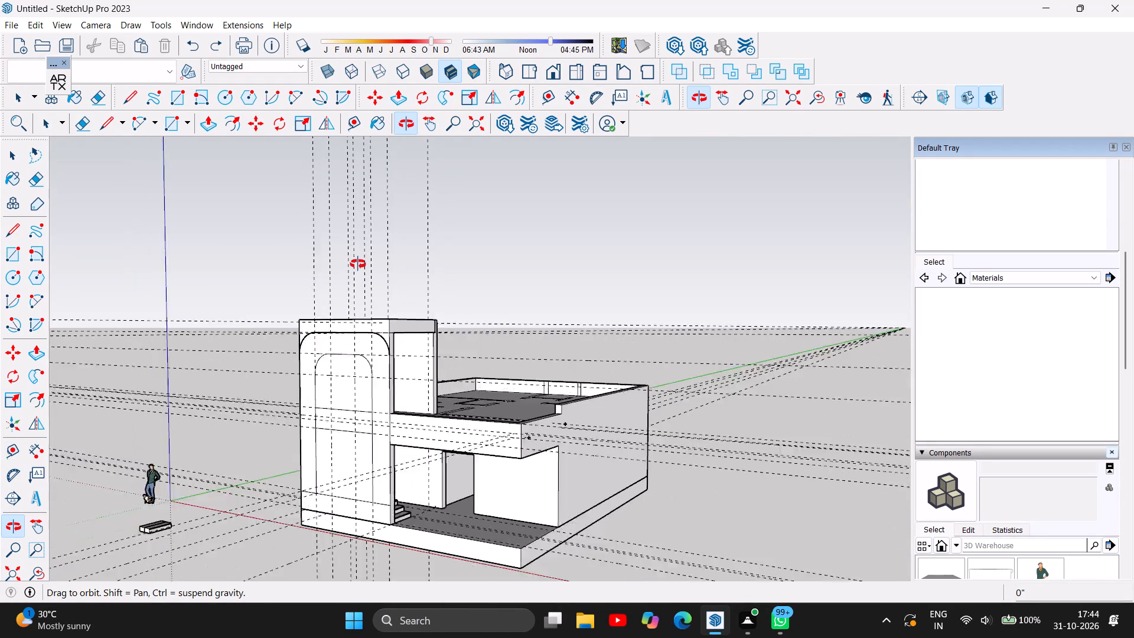
pyautogui.scroll(-1, 358, 264)
pyautogui.moveTo(423, 393); pyautogui.dragTo(536, 469)
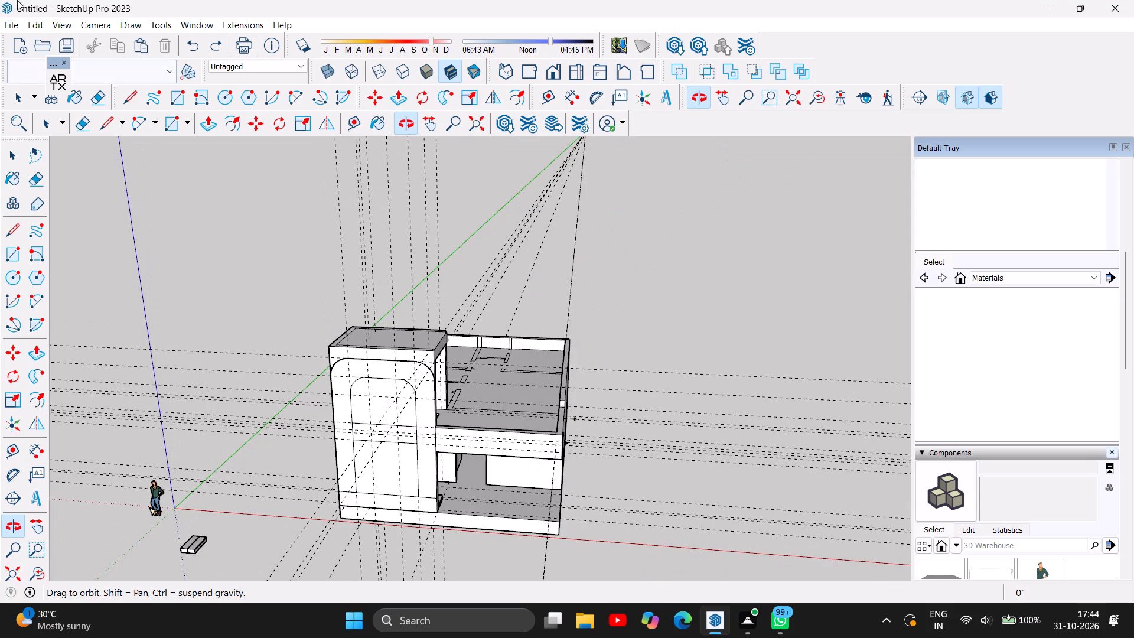
pyautogui.click(38, 25)
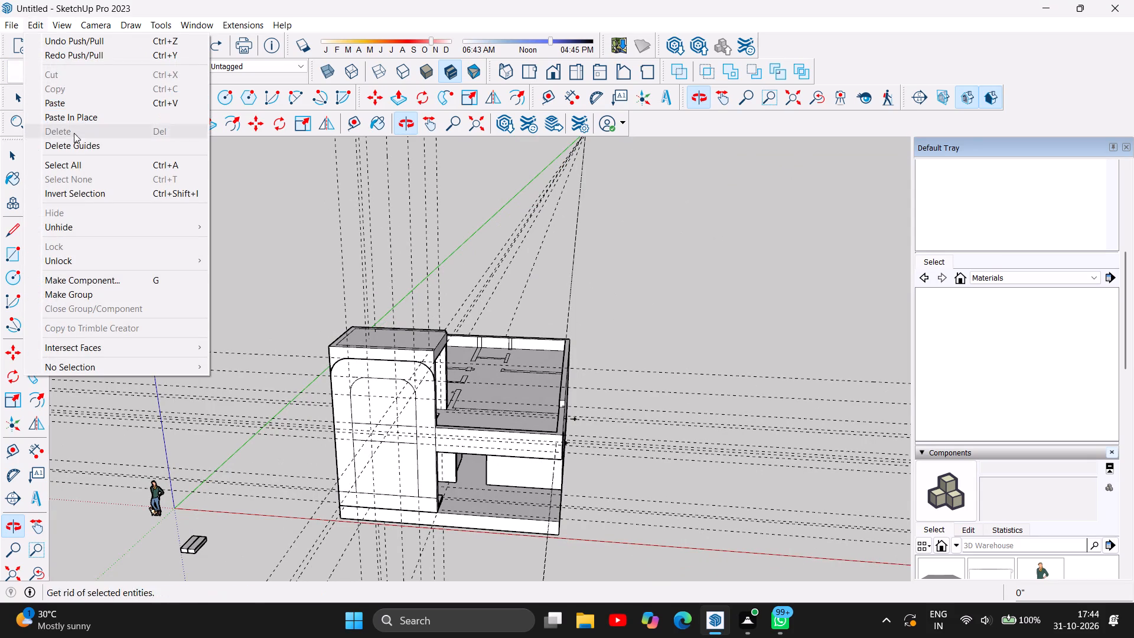
pyautogui.click(70, 149)
# Examine the house from the arched stairwell front, the open side and above the roof parapets.
pyautogui.moveTo(494, 471); pyautogui.dragTo(502, 467)
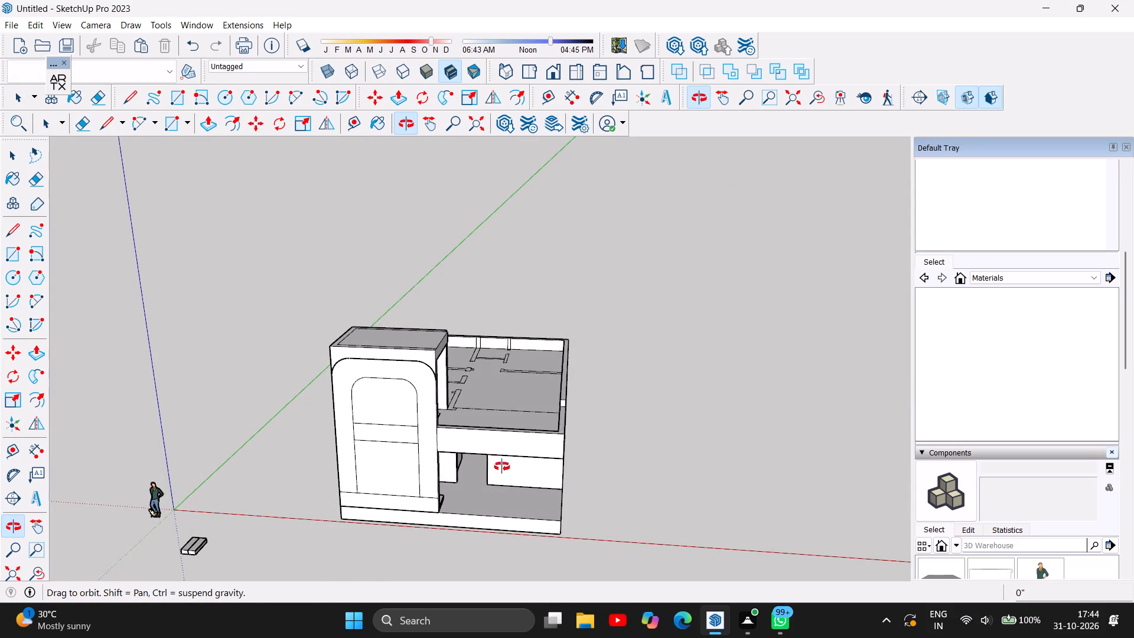
pyautogui.moveTo(502, 467); pyautogui.dragTo(553, 386)
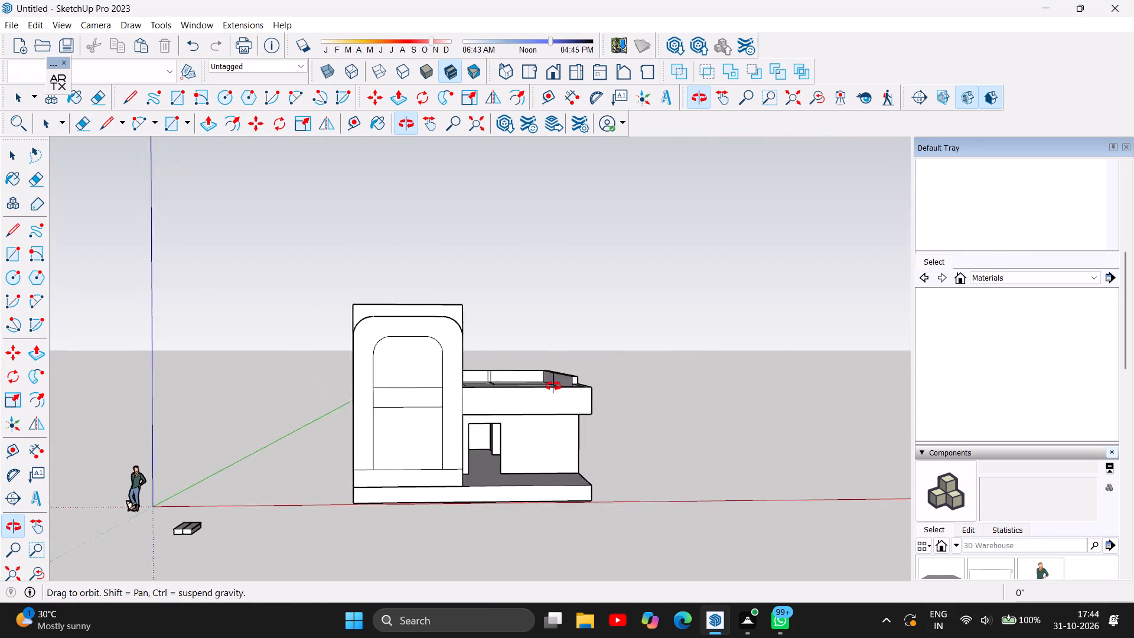
pyautogui.moveTo(553, 386); pyautogui.dragTo(527, 427)
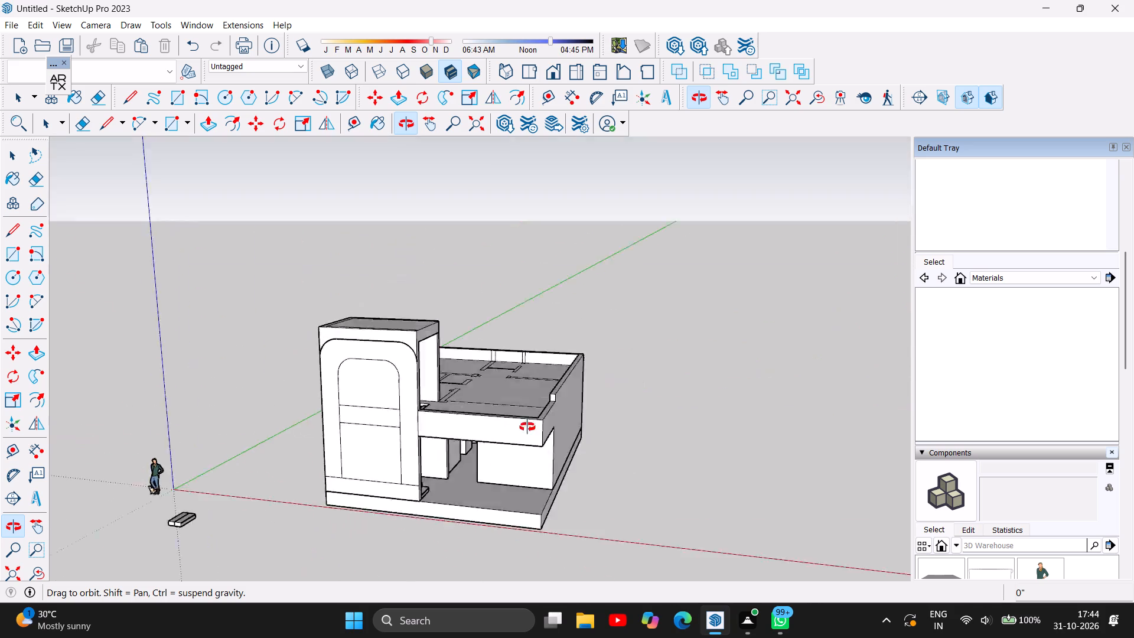
pyautogui.moveTo(527, 427); pyautogui.dragTo(503, 418)
pyautogui.moveTo(457, 378); pyautogui.dragTo(427, 375)
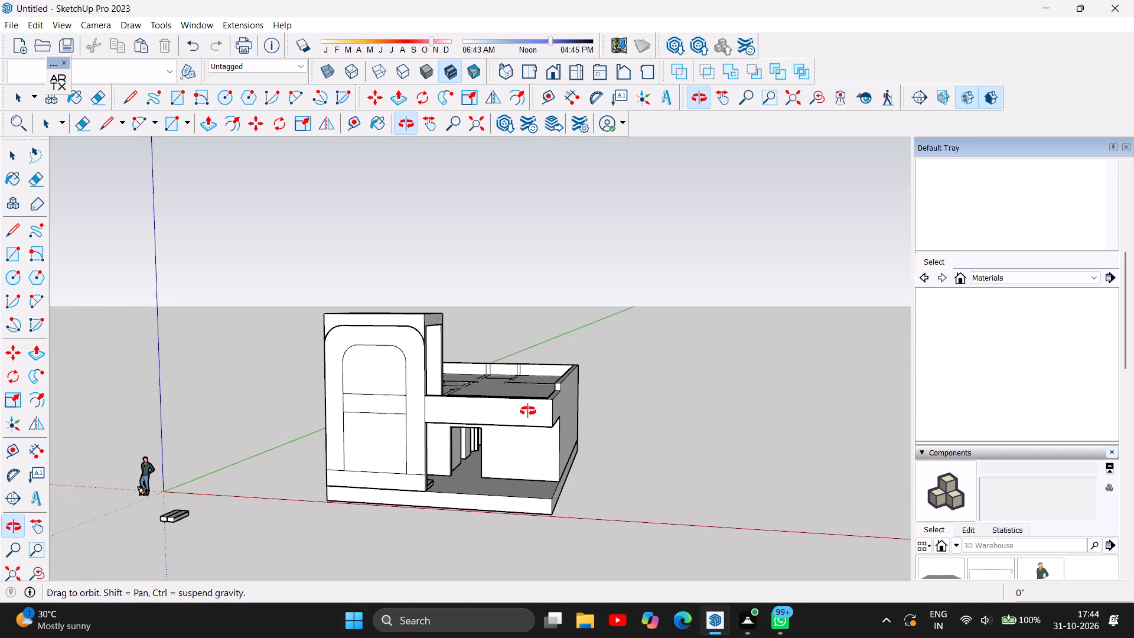
pyautogui.scroll(3, 528, 411)
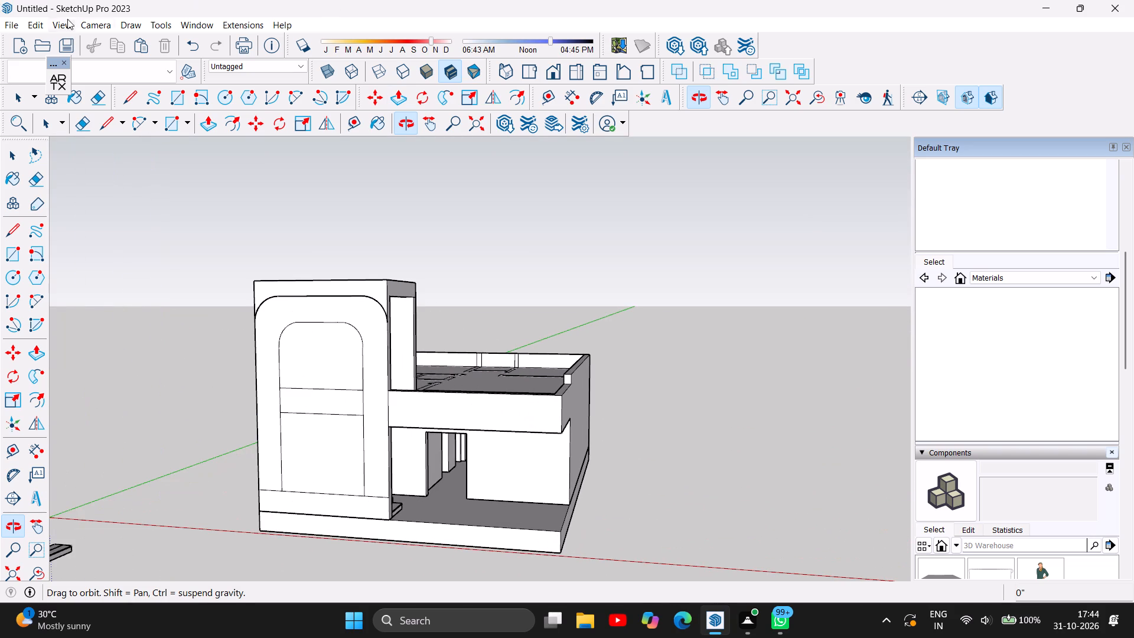
pyautogui.moveTo(562, 471); pyautogui.dragTo(377, 432)
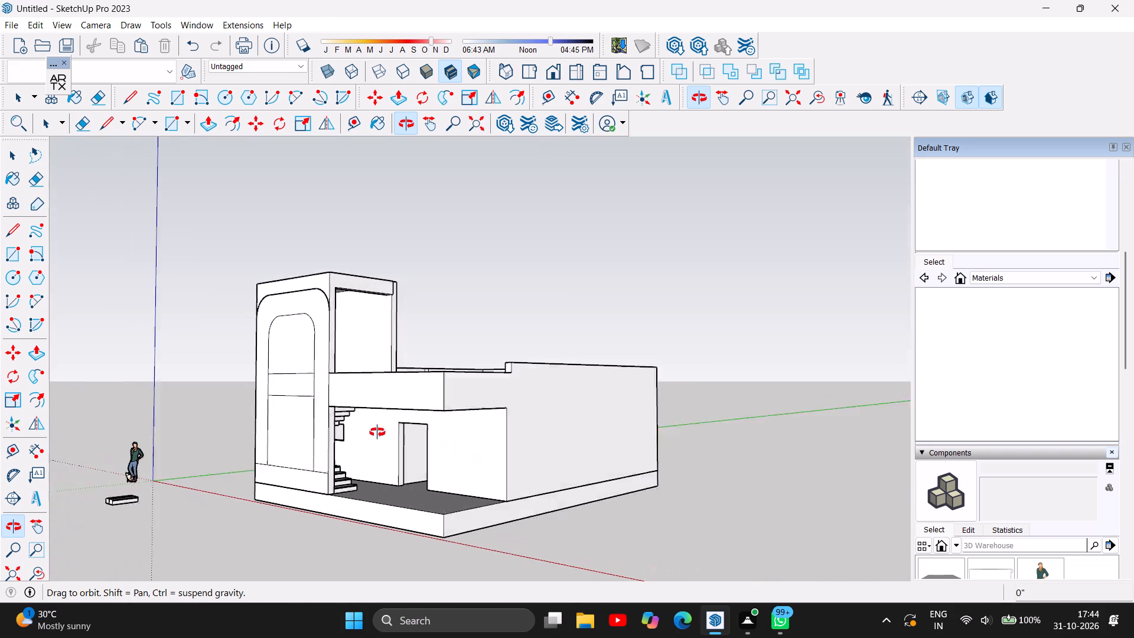
pyautogui.moveTo(377, 432); pyautogui.dragTo(441, 555)
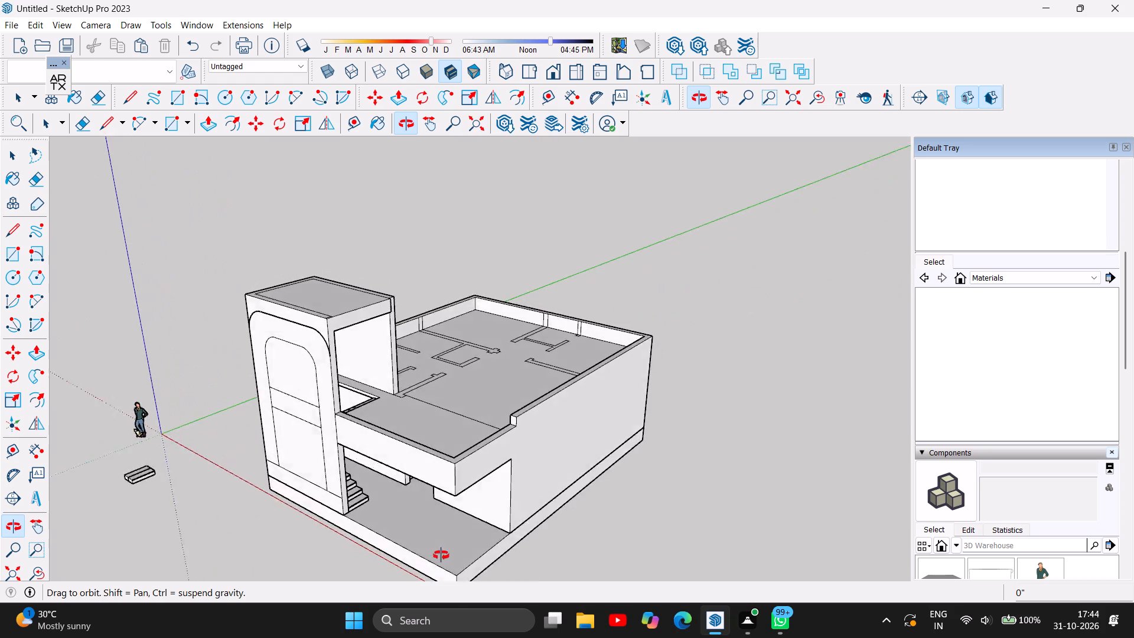
pyautogui.moveTo(441, 555); pyautogui.dragTo(534, 540)
pyautogui.scroll(3, 506, 556)
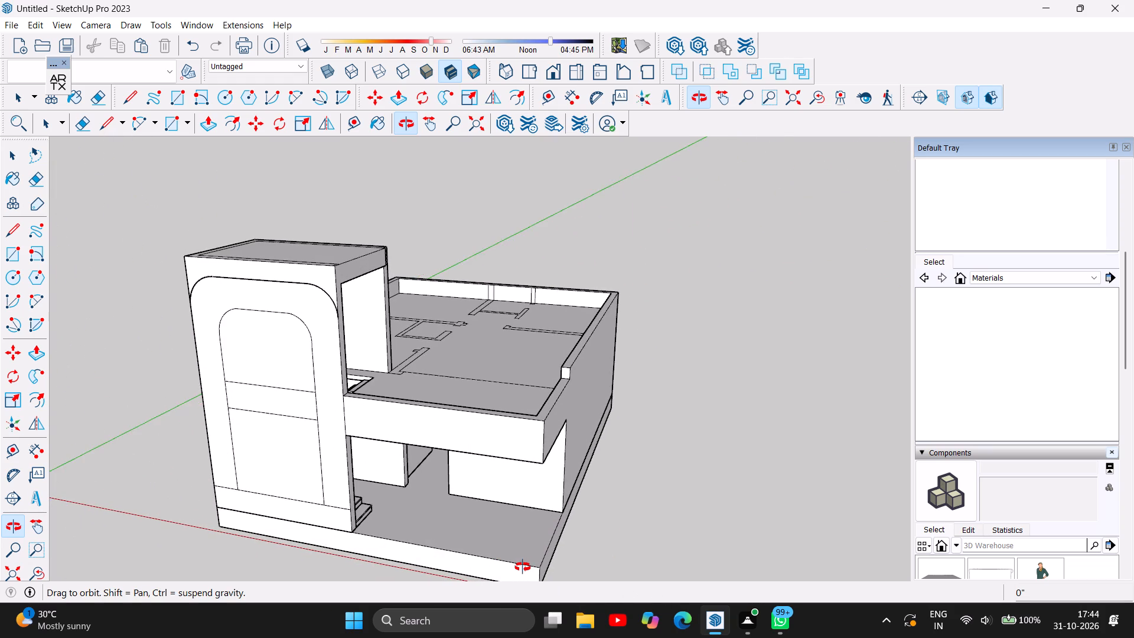
pyautogui.scroll(4, 523, 568)
pyautogui.moveTo(545, 539); pyautogui.dragTo(330, 526)
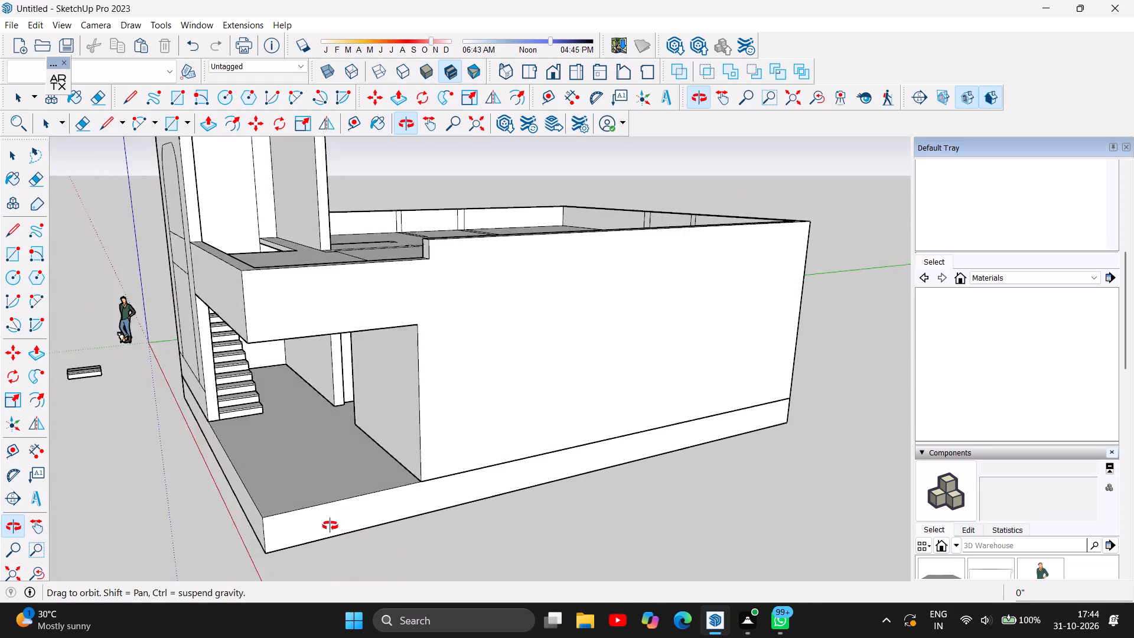
pyautogui.moveTo(330, 526); pyautogui.dragTo(651, 559)
pyautogui.scroll(-1, 431, 453)
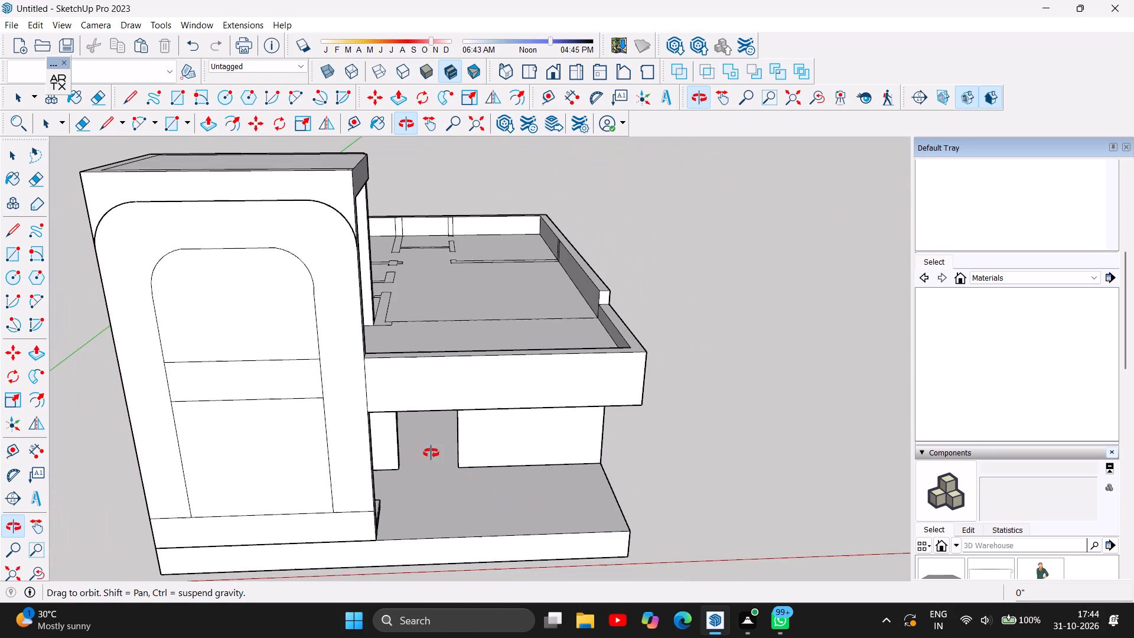
pyautogui.scroll(-1, 431, 453)
pyautogui.moveTo(465, 291); pyautogui.dragTo(427, 261)
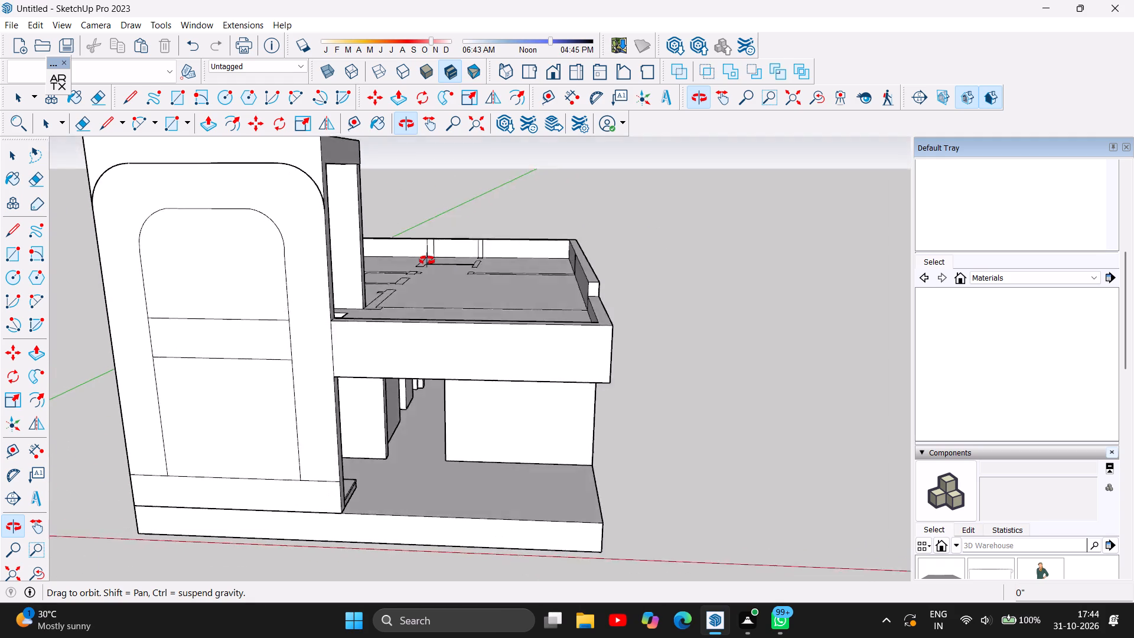
pyautogui.moveTo(427, 261); pyautogui.dragTo(546, 271)
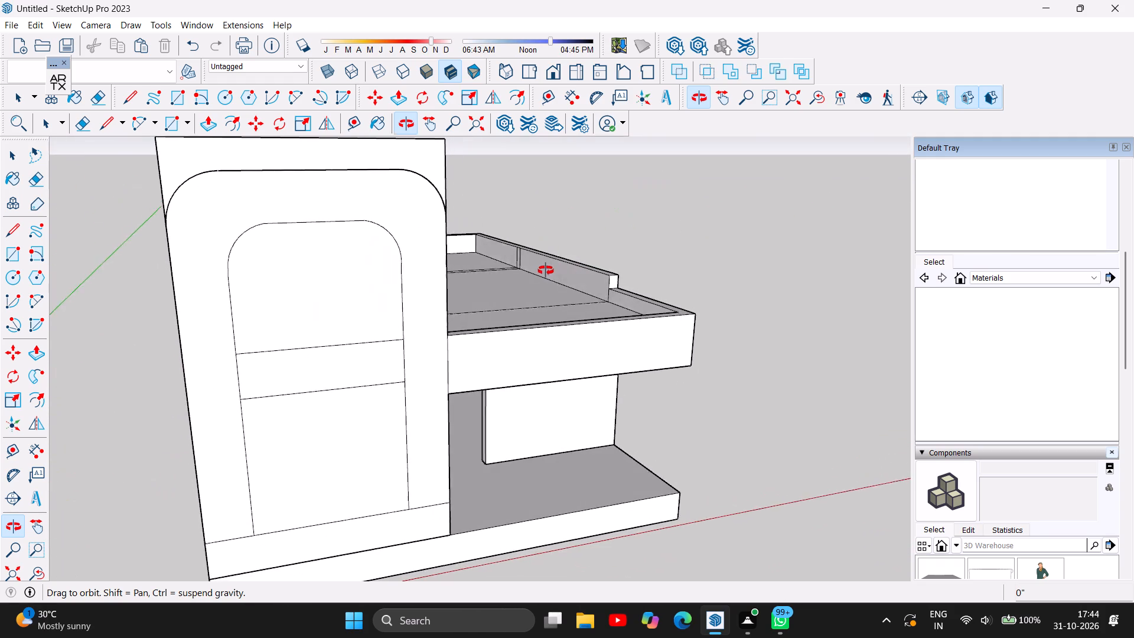
pyautogui.moveTo(546, 271); pyautogui.dragTo(521, 259)
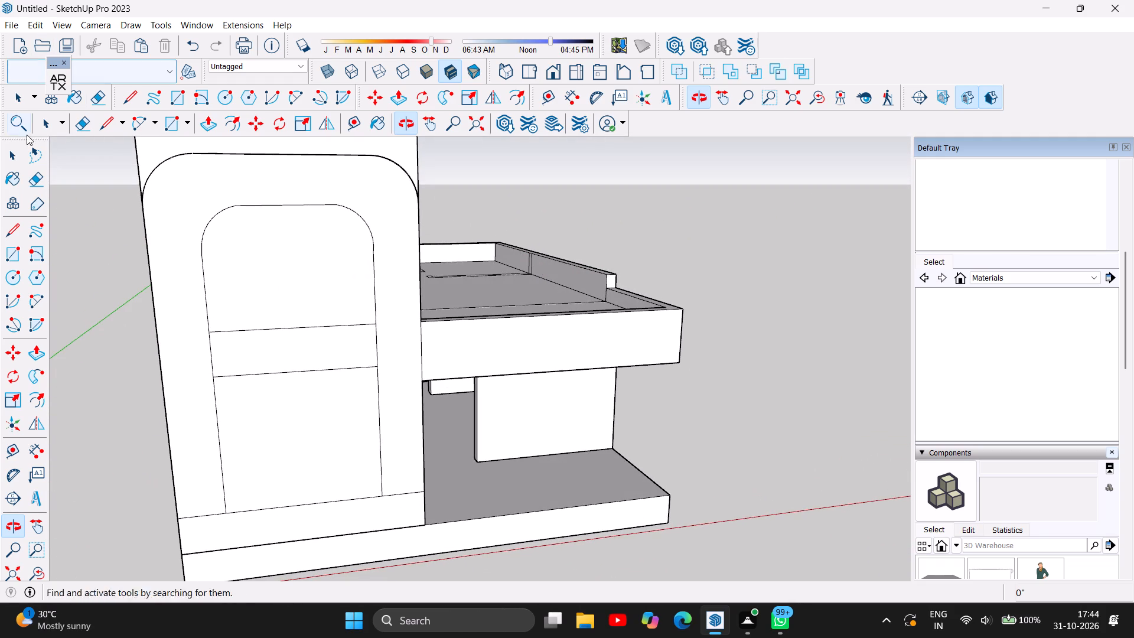
# Open the Architextures library and place its window clear of the stairwell's arched wall.
pyautogui.click(63, 83)
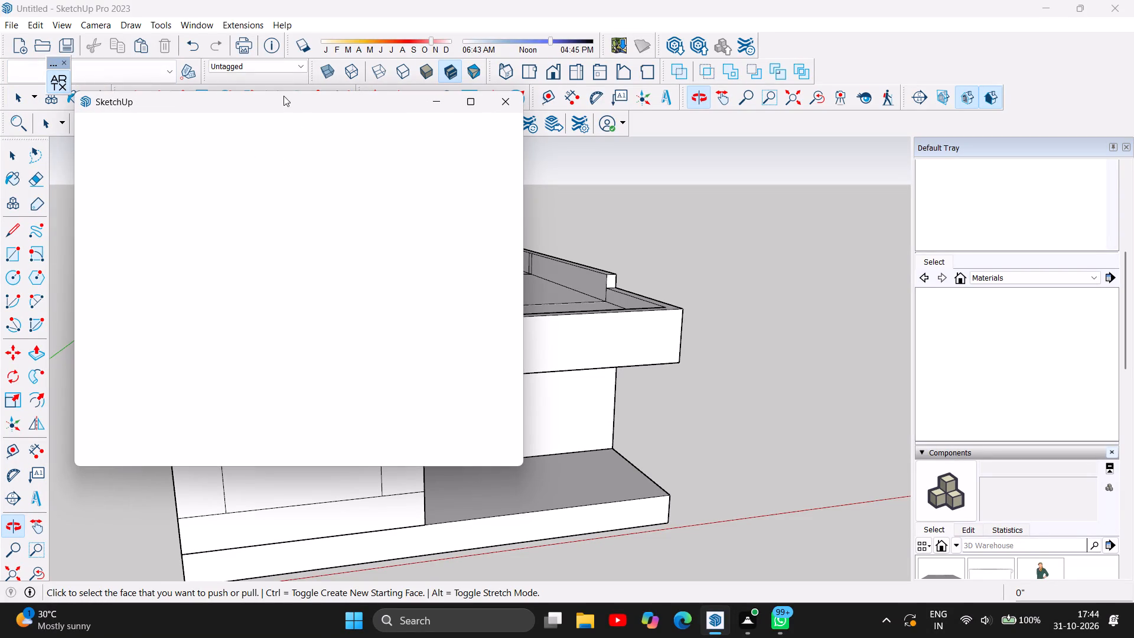
pyautogui.moveTo(290, 105); pyautogui.dragTo(907, 115)
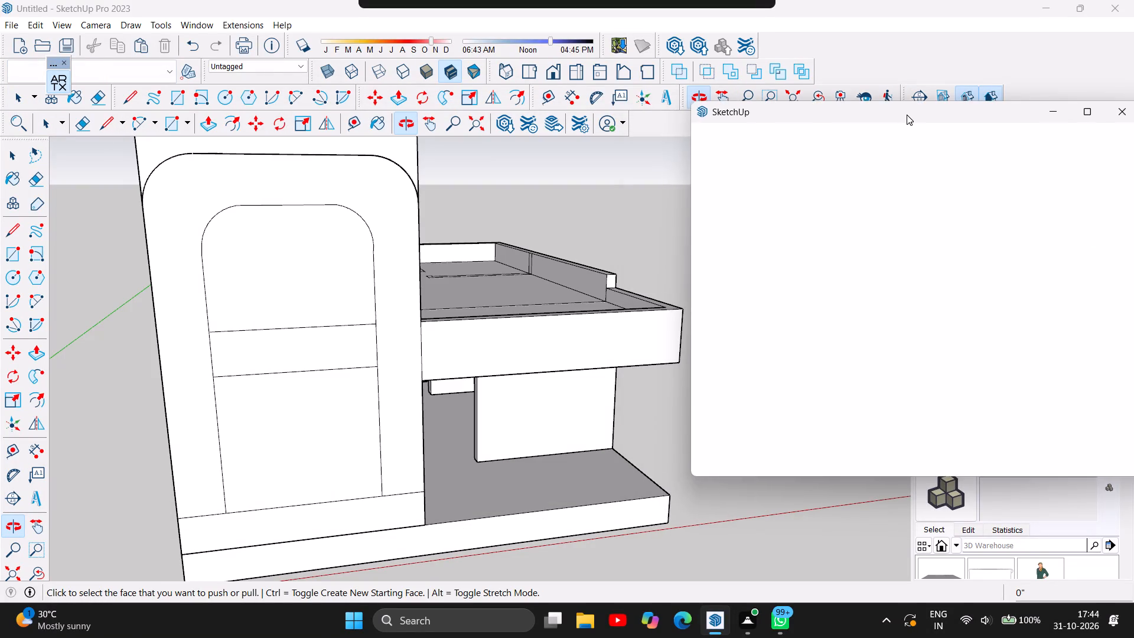
pyautogui.moveTo(907, 115); pyautogui.dragTo(864, 113)
pyautogui.moveTo(862, 113); pyautogui.dragTo(747, 115)
pyautogui.scroll(-10, 655, 338)
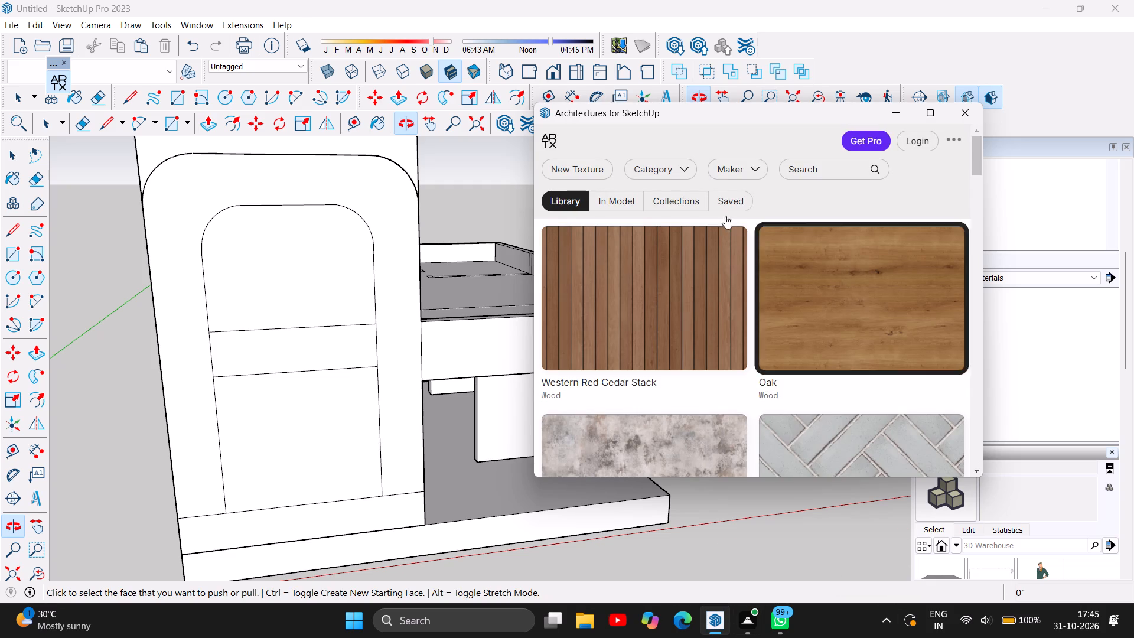
# Preview the Western Red Cedar Stack wood texture and return to the texture library.
pyautogui.click(683, 277)
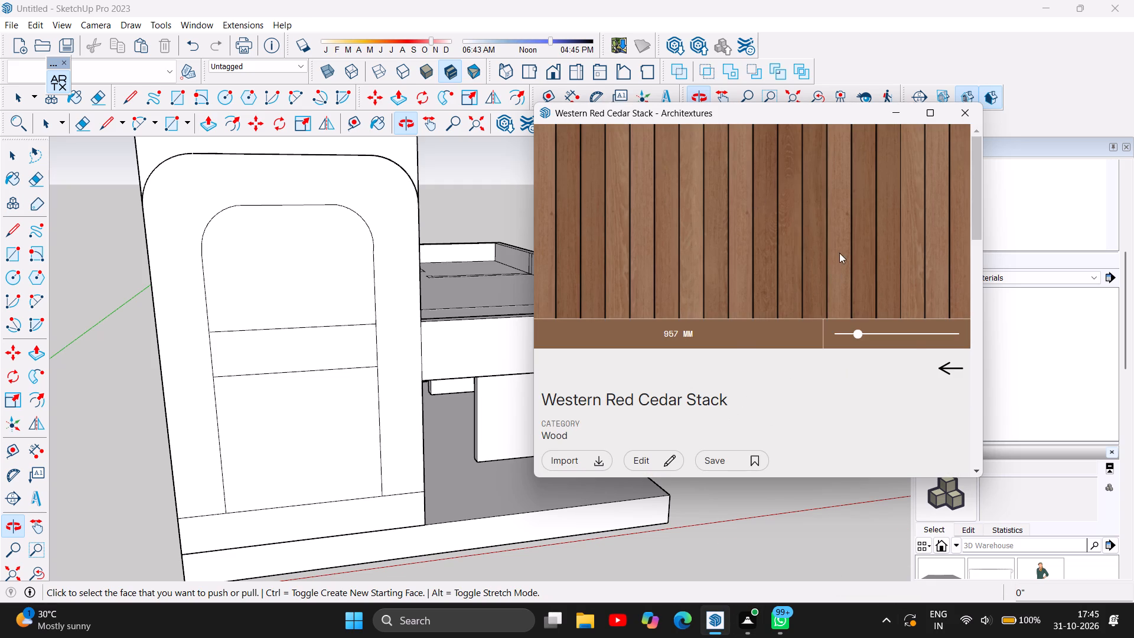
pyautogui.click(943, 360)
# Find the Wenge, Chevron wood texture in the library and import it into the model's materials.
pyautogui.scroll(-1, 809, 327)
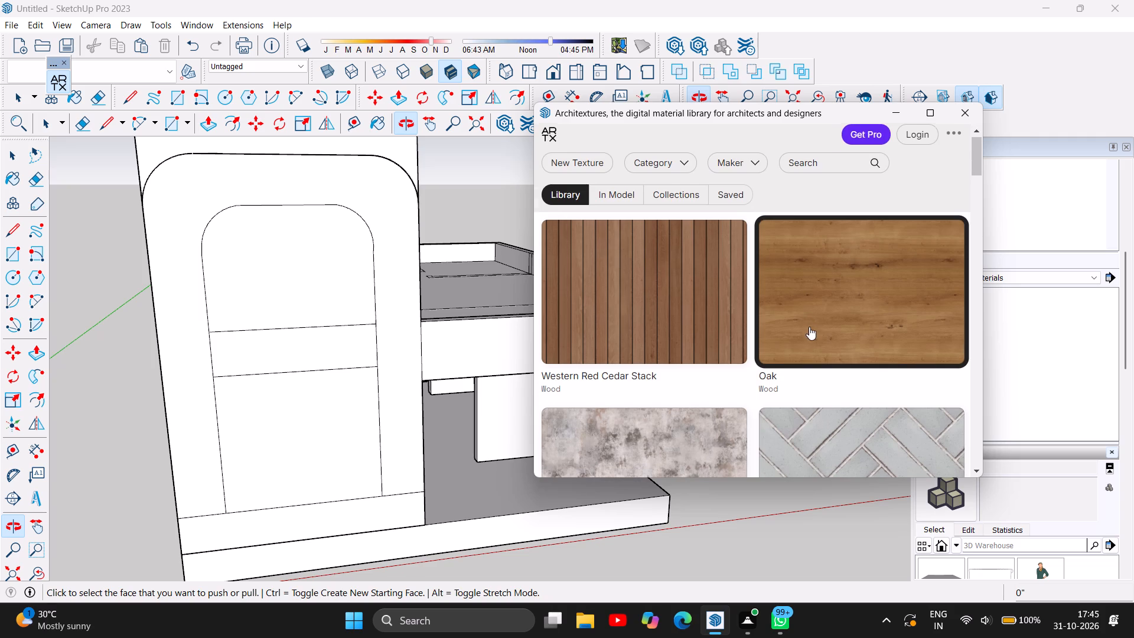
pyautogui.scroll(-7, 809, 327)
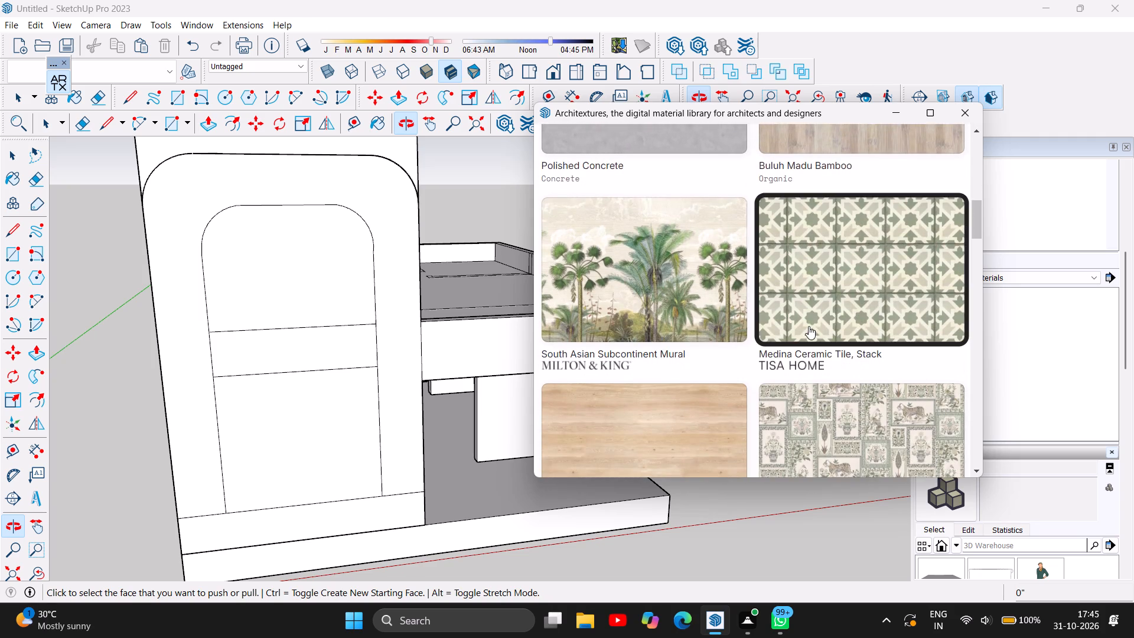
pyautogui.scroll(-6, 809, 326)
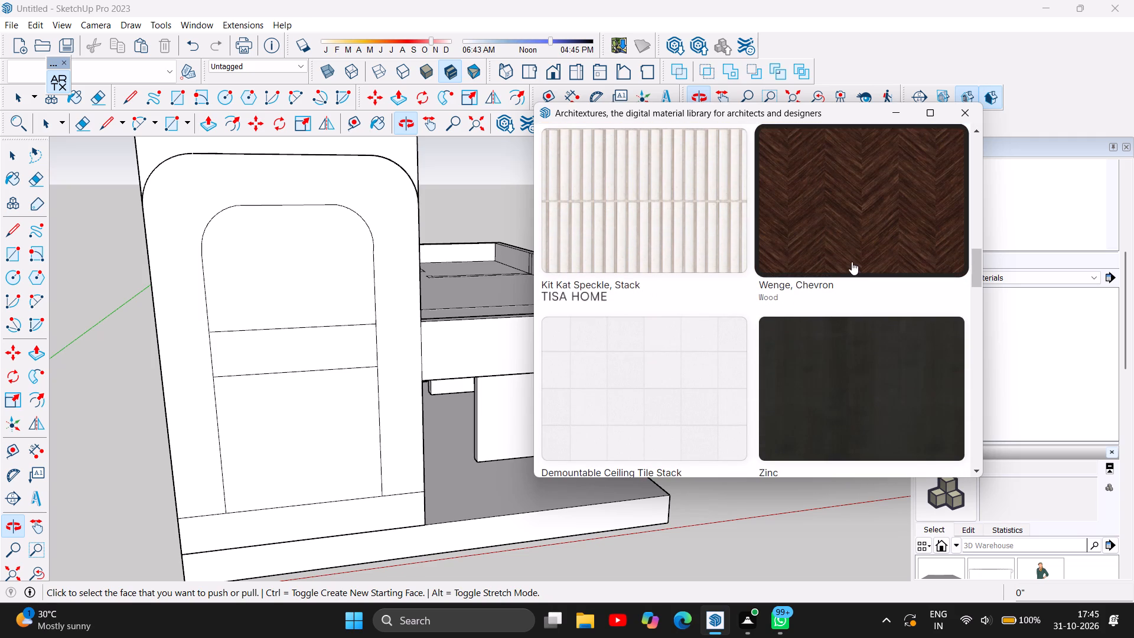
pyautogui.click(852, 259)
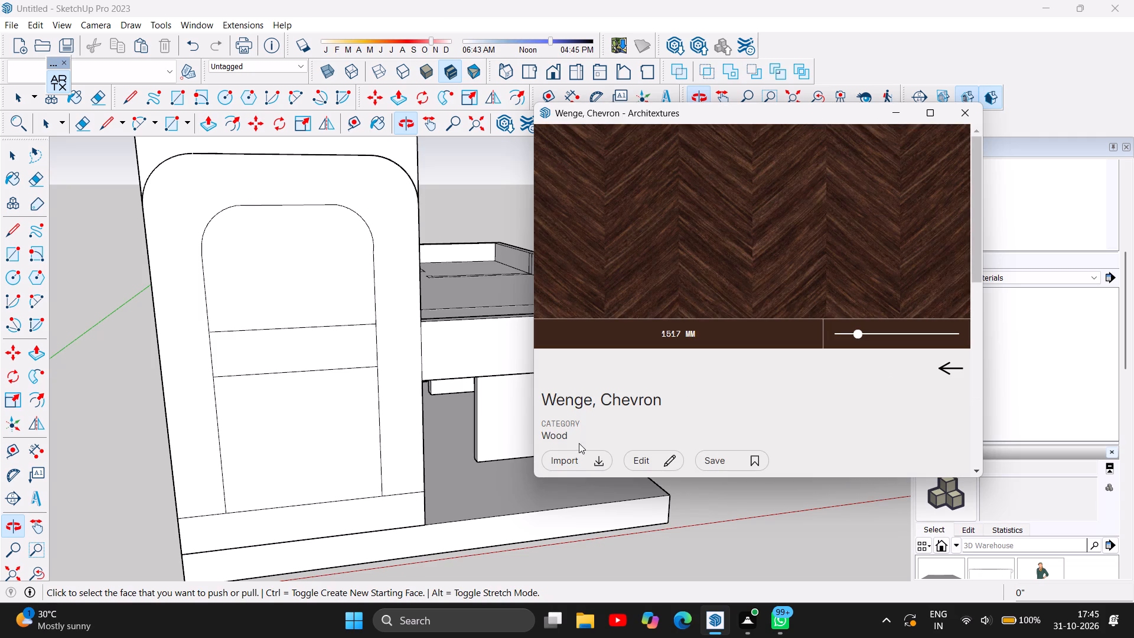
pyautogui.click(601, 458)
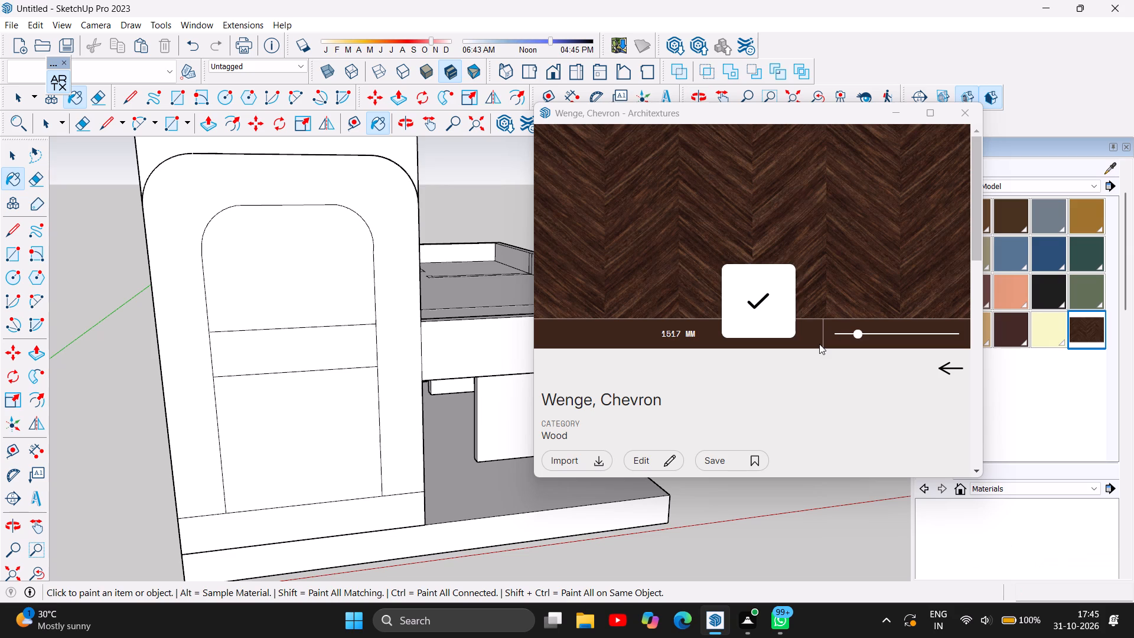
# Return to the texture library, find the Pilotage Stretcher brick texture and import it into the model's materials.
pyautogui.click(953, 367)
pyautogui.scroll(-4, 786, 343)
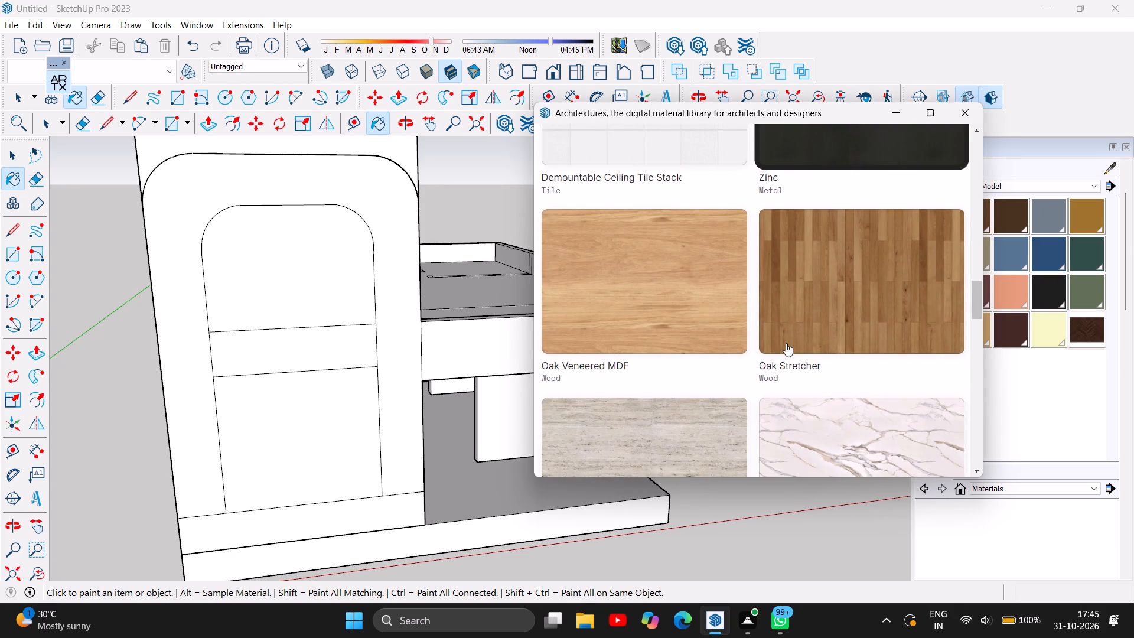
pyautogui.scroll(-10, 786, 343)
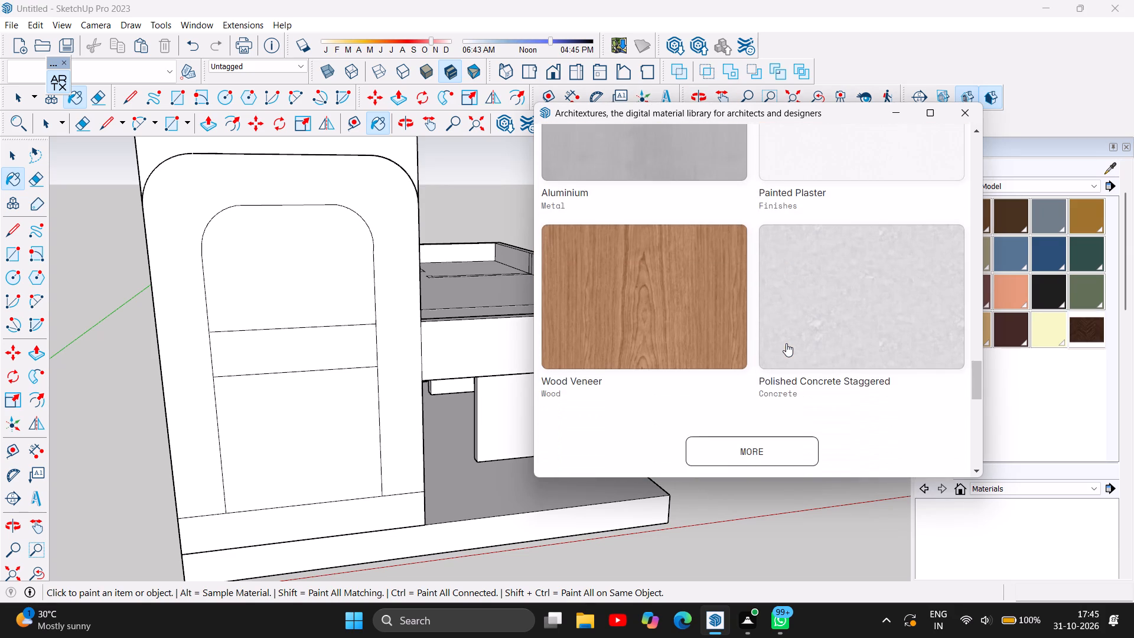
pyautogui.scroll(-4, 786, 343)
pyautogui.click(773, 159)
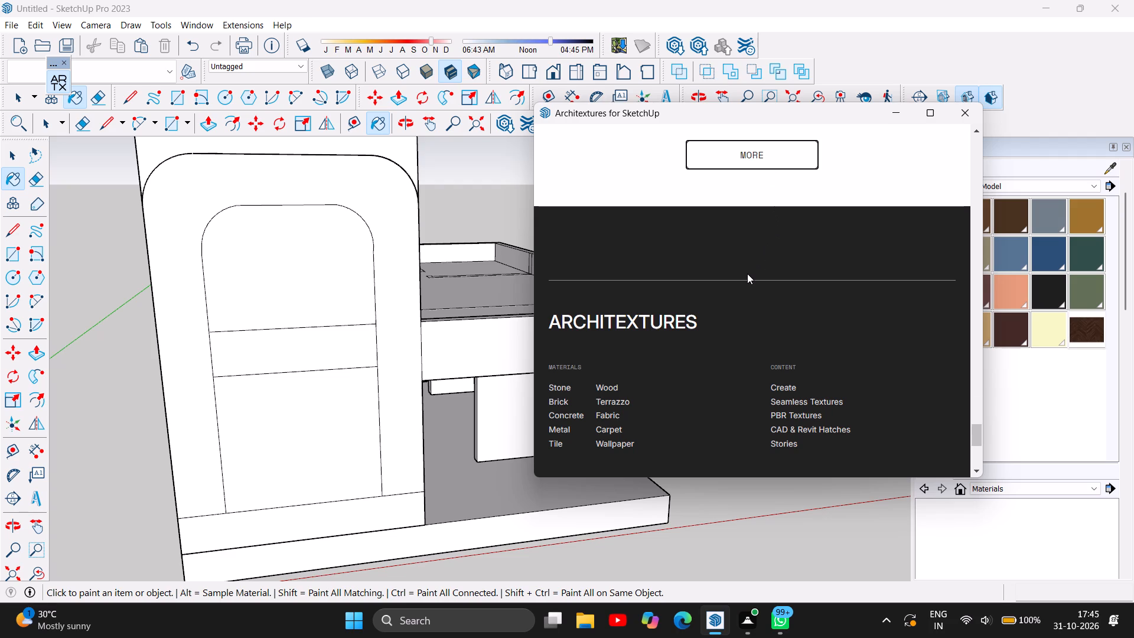
pyautogui.scroll(-1, 822, 260)
pyautogui.scroll(2, 827, 338)
pyautogui.scroll(2, 869, 287)
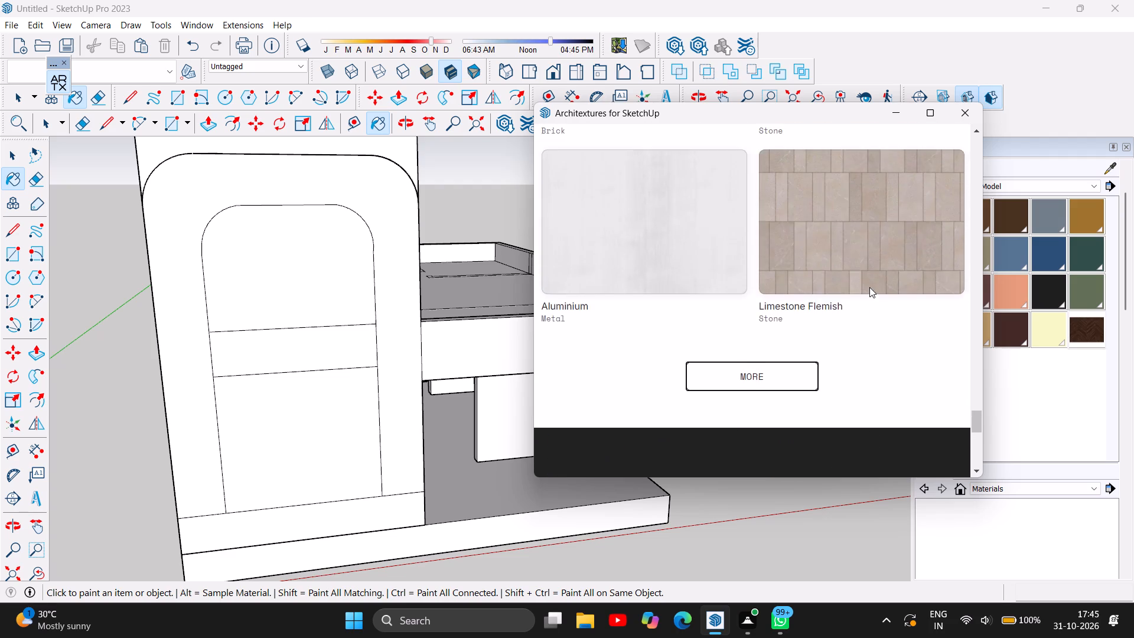
pyautogui.scroll(6, 870, 287)
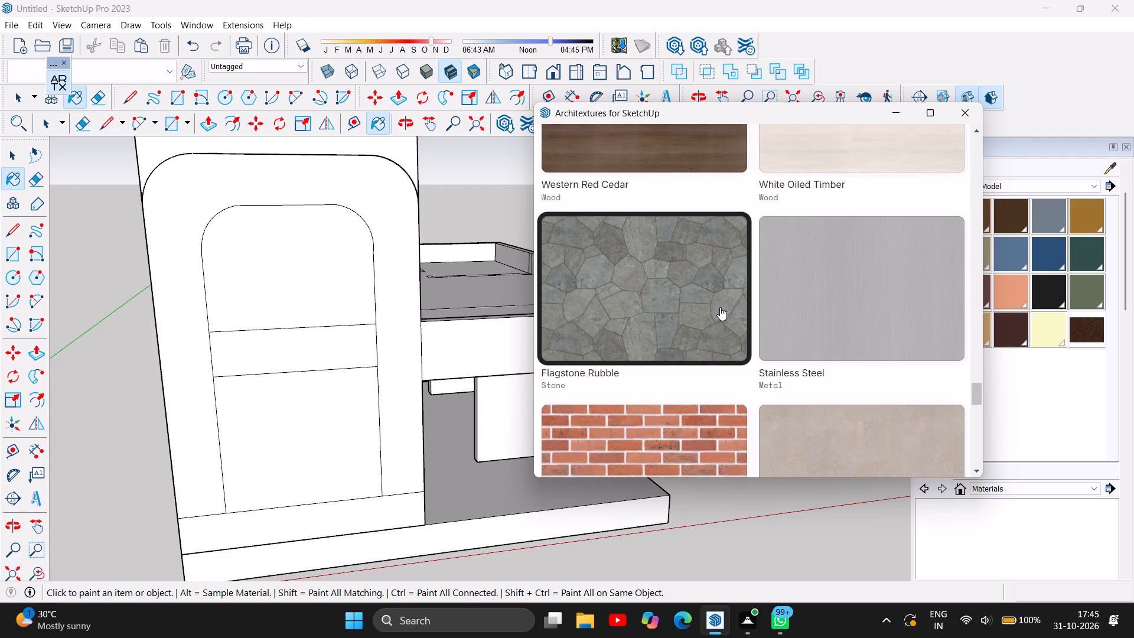
pyautogui.scroll(-2, 720, 307)
pyautogui.click(656, 359)
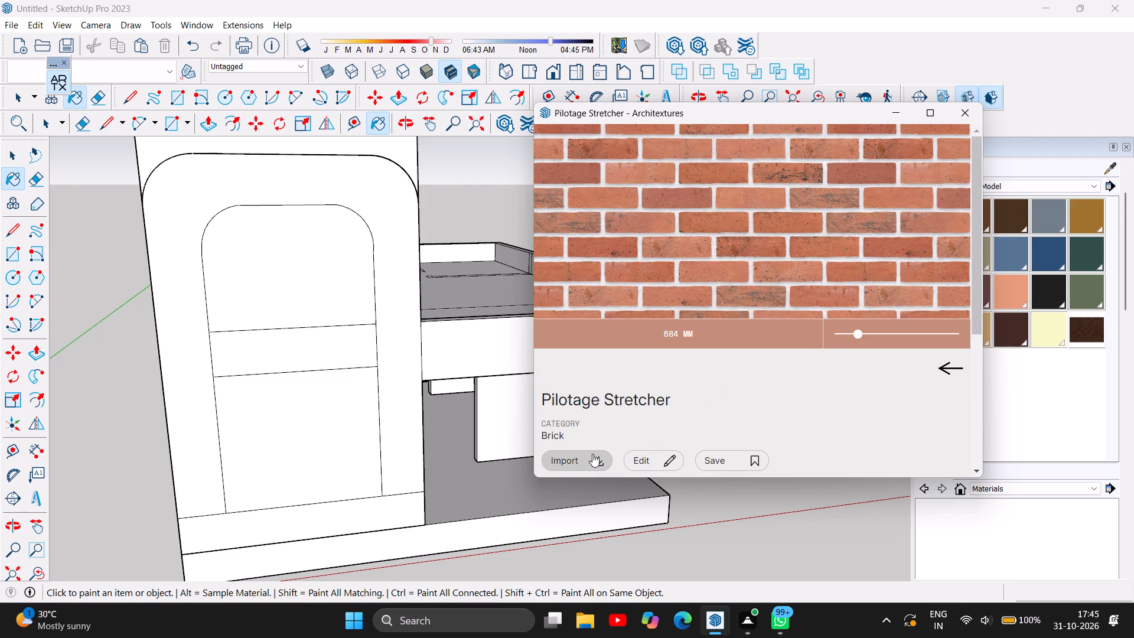
pyautogui.click(586, 462)
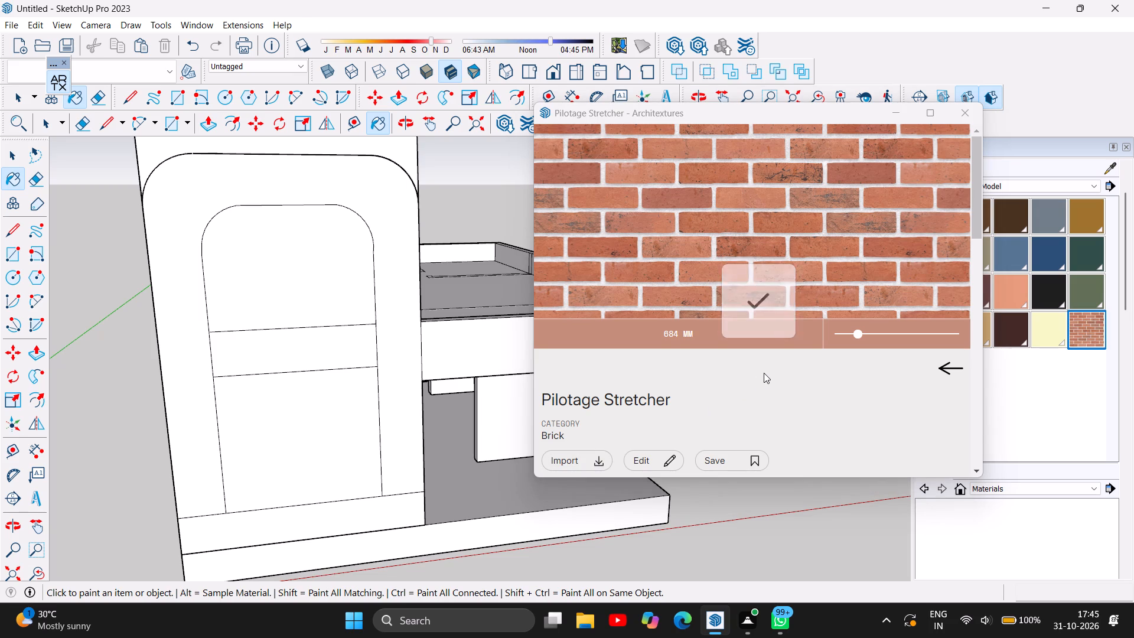
# Return to the library, load more textures, and import the Oak Cladding wood texture into the model's materials.
pyautogui.click(942, 365)
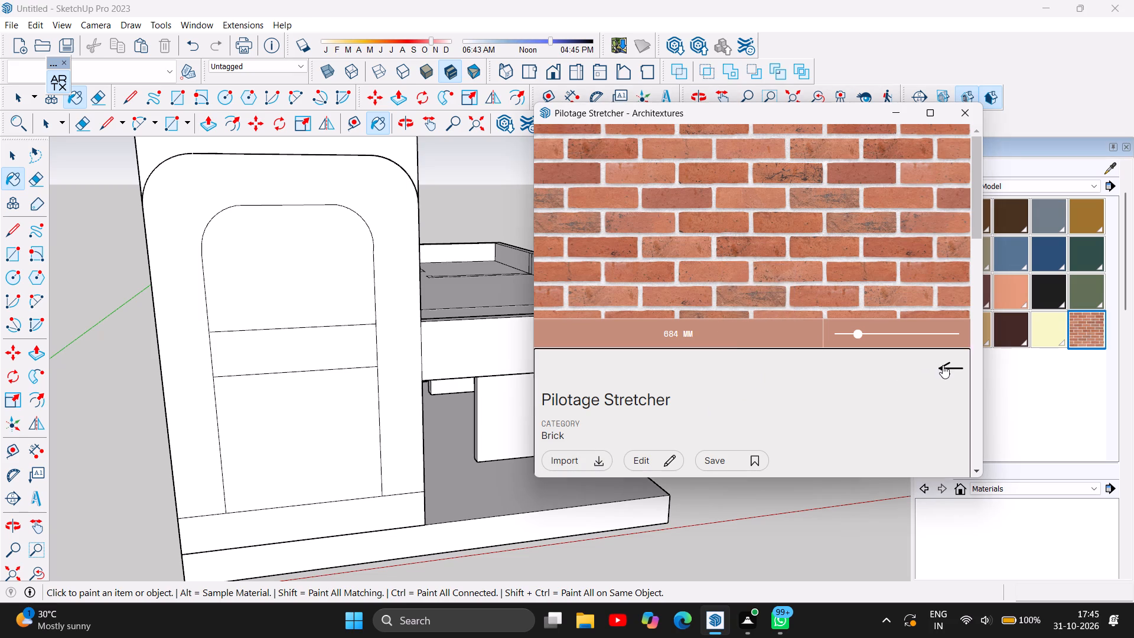
pyautogui.scroll(-6, 642, 368)
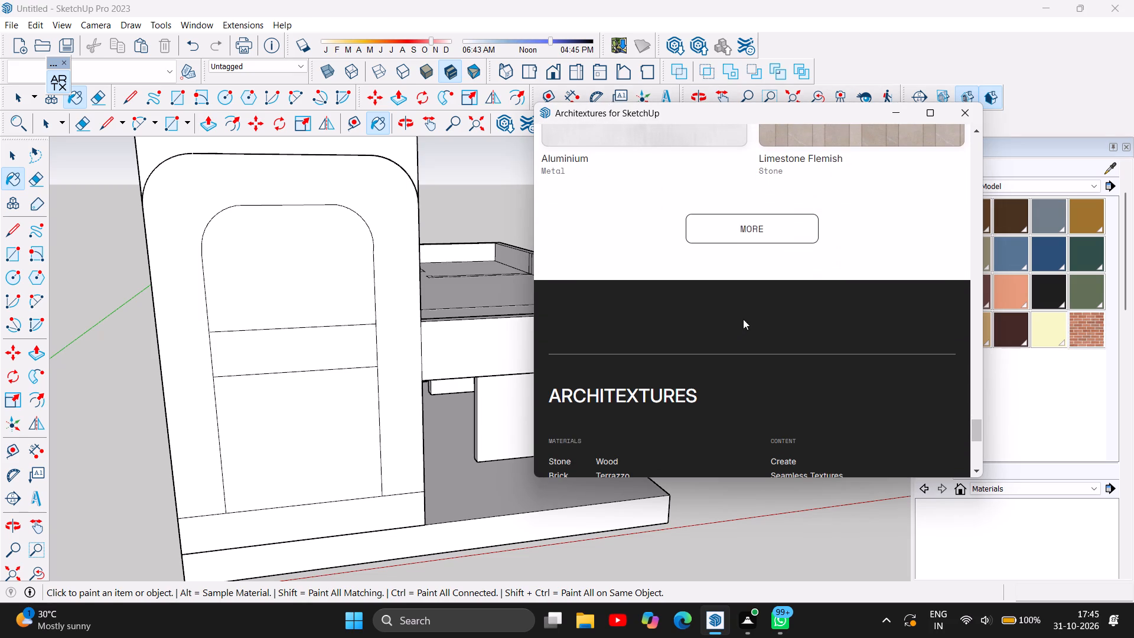
pyautogui.click(788, 225)
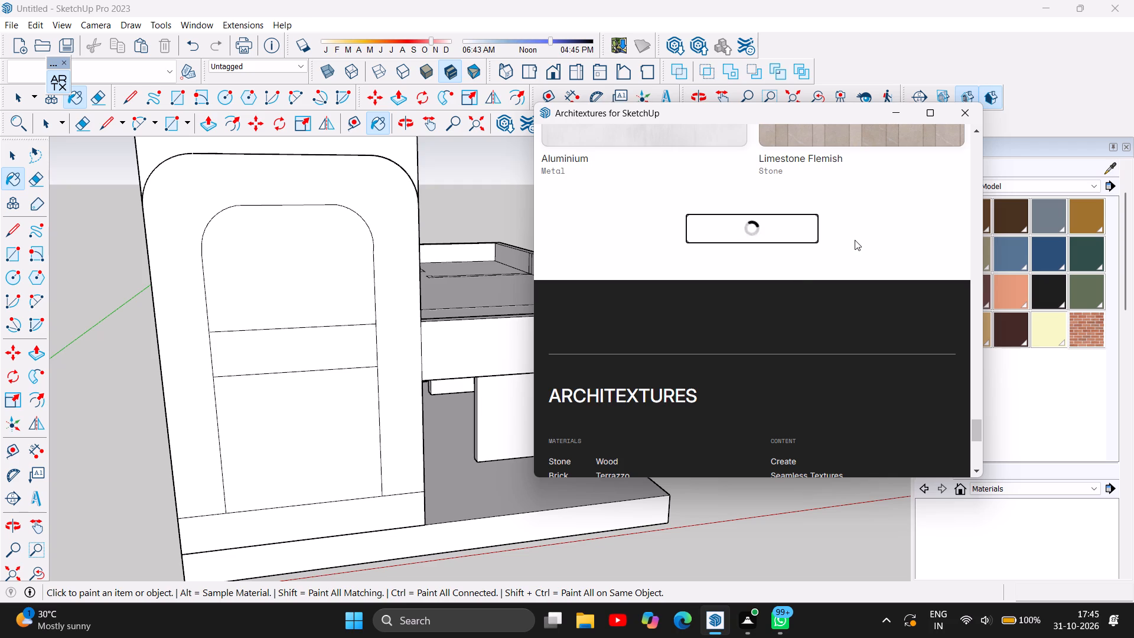
pyautogui.scroll(4, 852, 260)
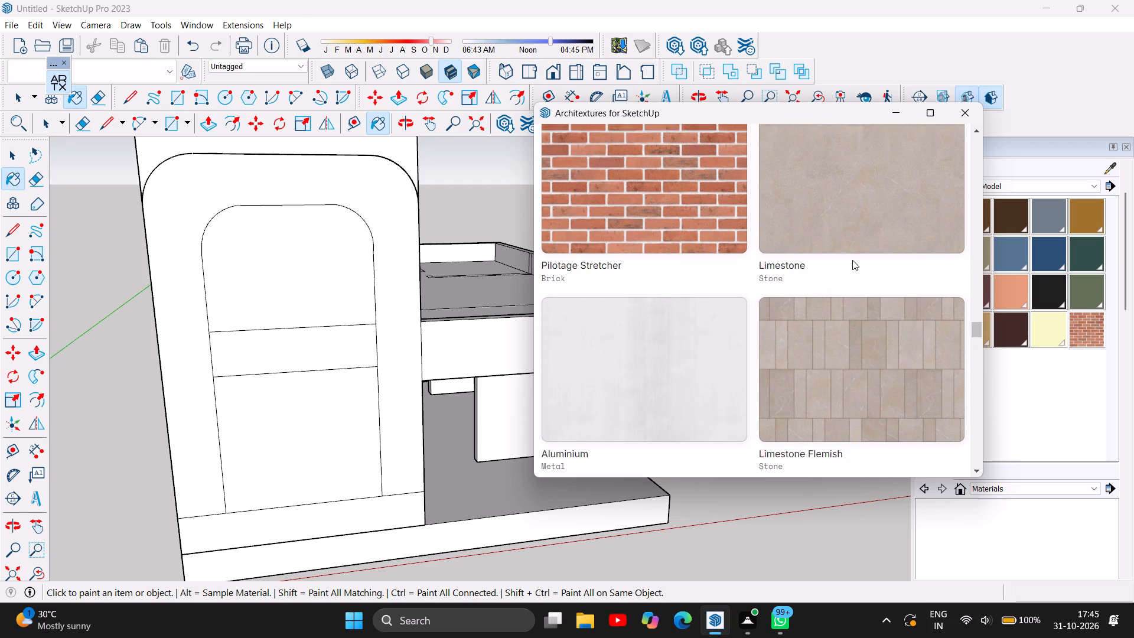
pyautogui.scroll(-11, 852, 260)
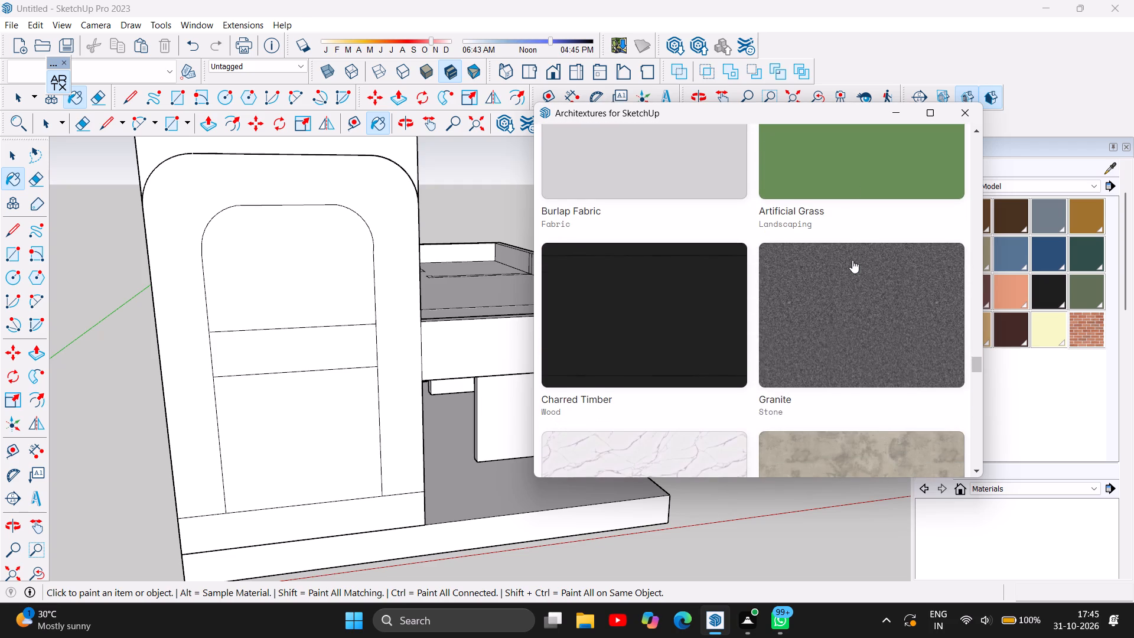
pyautogui.scroll(-4, 852, 276)
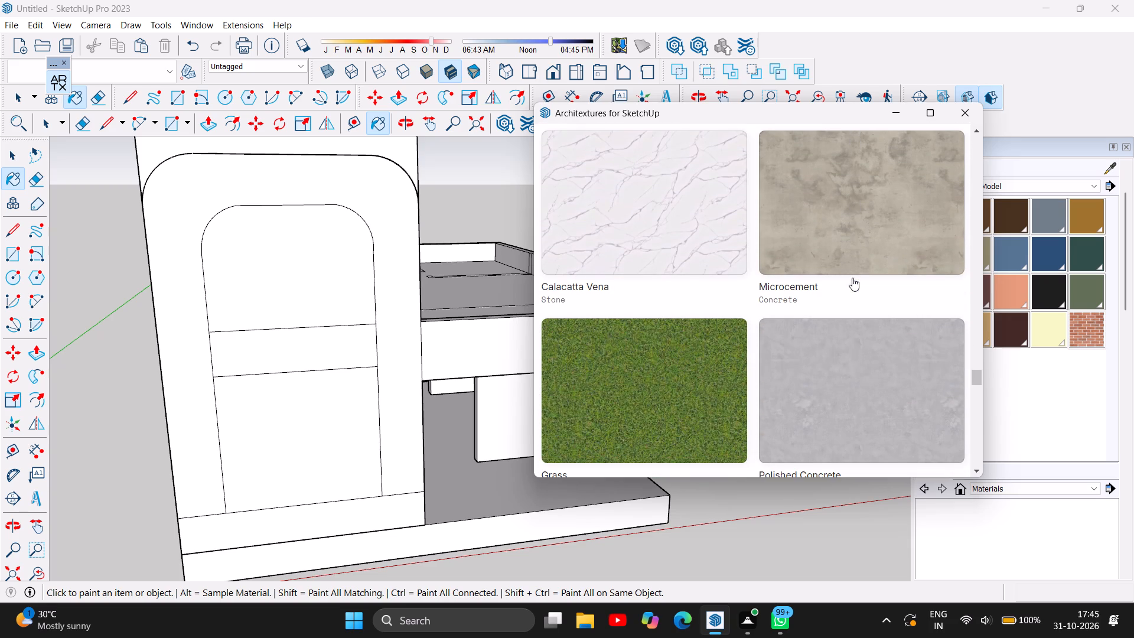
pyautogui.scroll(-5, 852, 278)
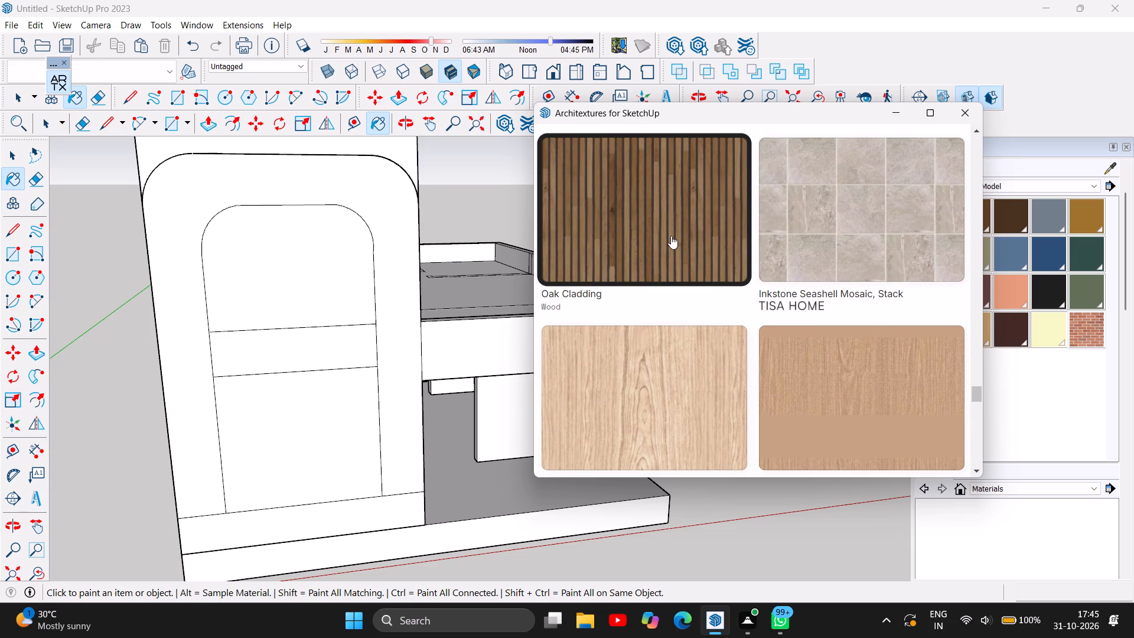
pyautogui.click(671, 235)
pyautogui.rightClick(671, 235)
pyautogui.click(575, 457)
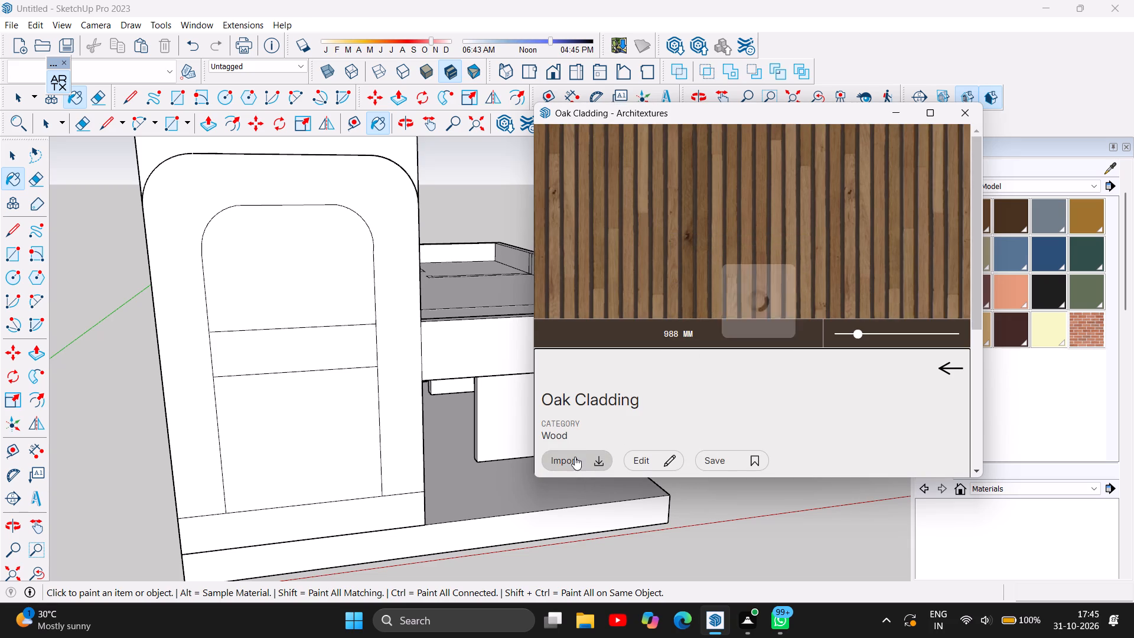
# Return to the library and look through further wood, stone, metal and tile textures for another surface material.
pyautogui.click(944, 367)
pyautogui.scroll(-5, 689, 328)
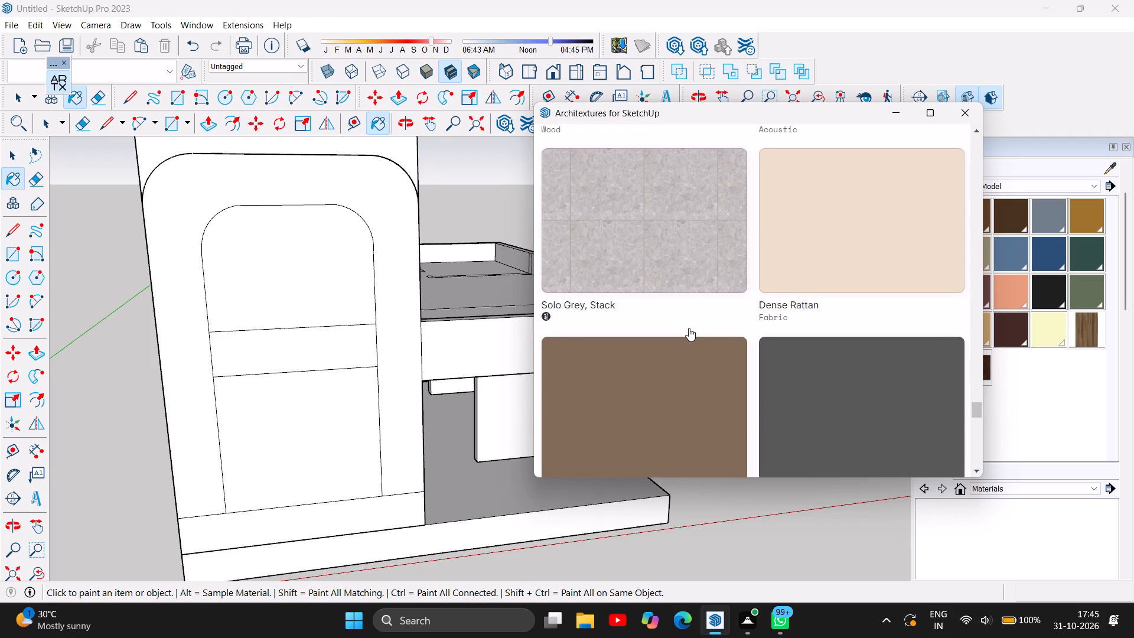
pyautogui.scroll(-3, 689, 328)
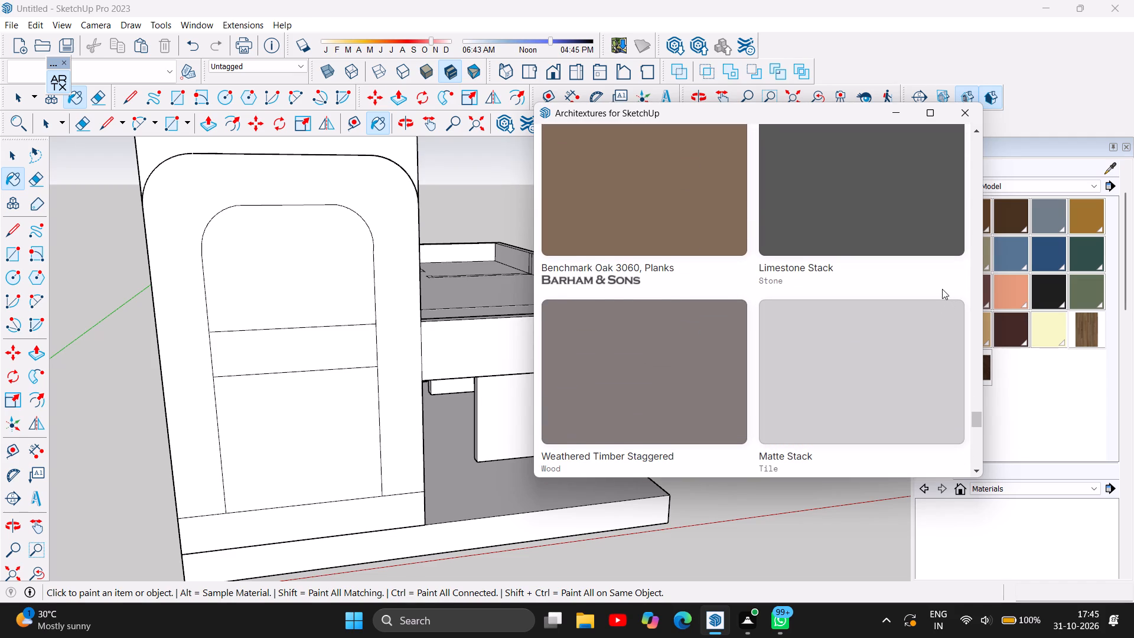
pyautogui.scroll(-3, 941, 289)
pyautogui.scroll(-2, 764, 354)
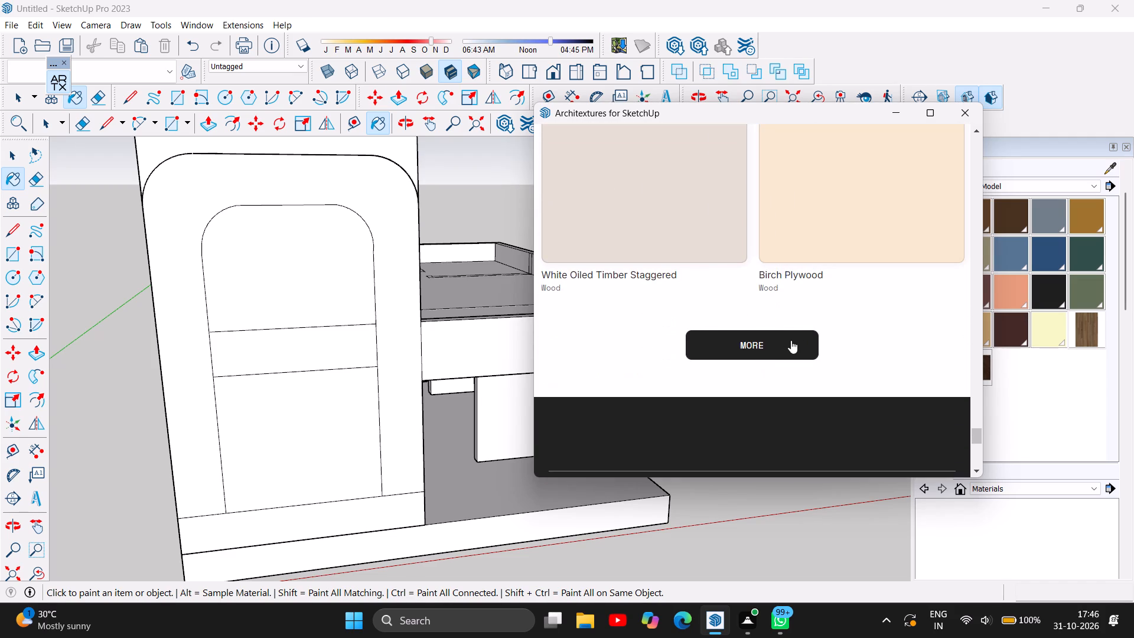
pyautogui.click(783, 351)
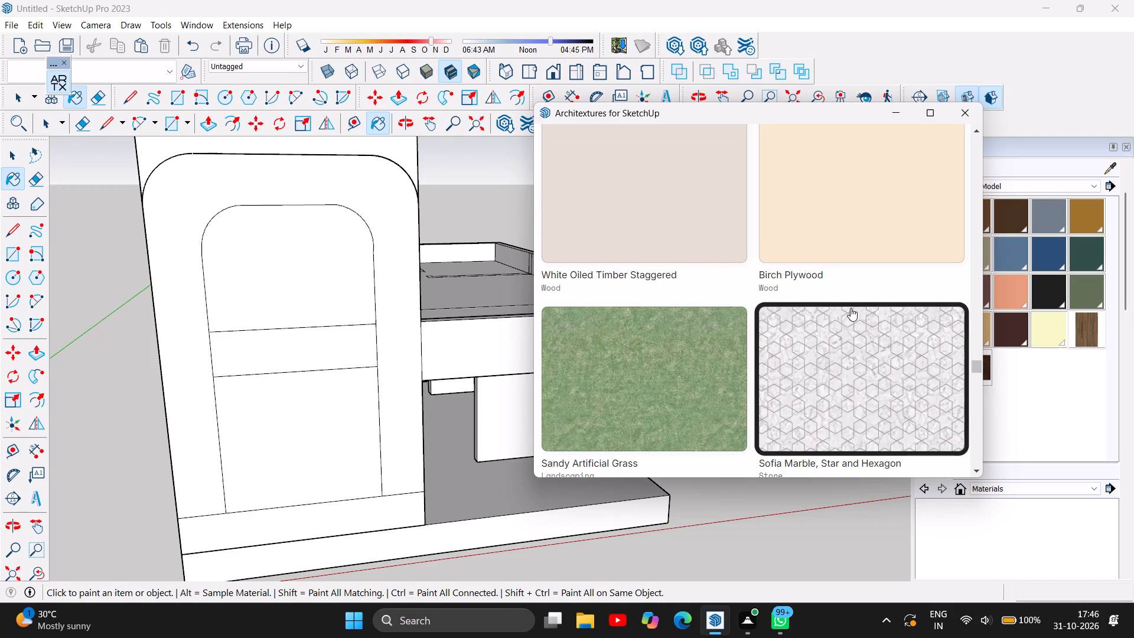
pyautogui.scroll(-6, 850, 308)
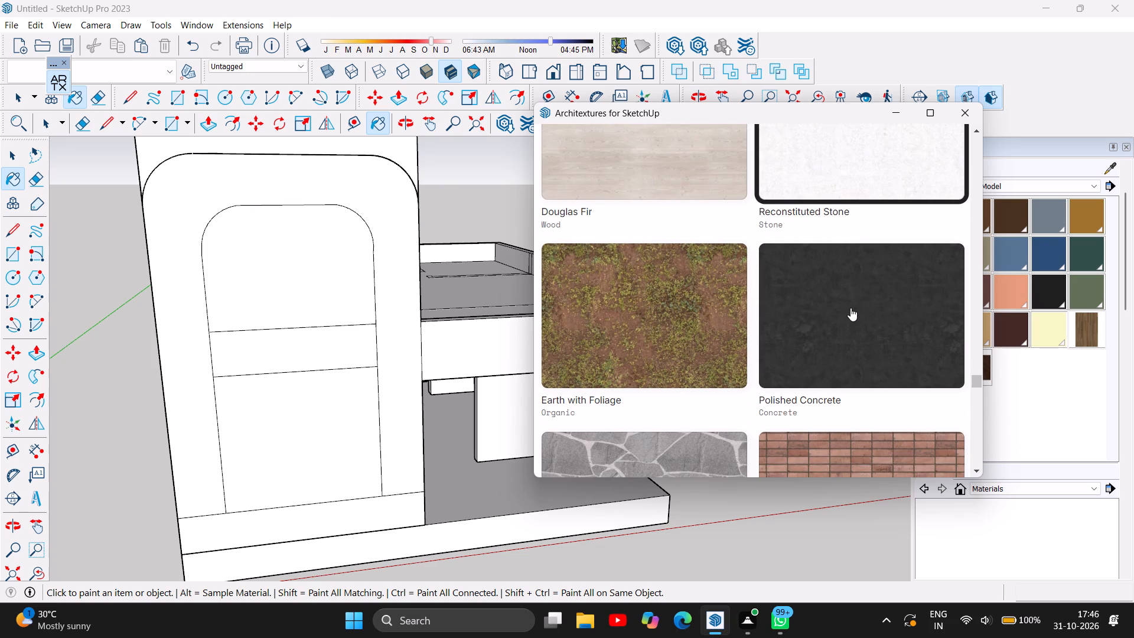
pyautogui.scroll(-4, 850, 308)
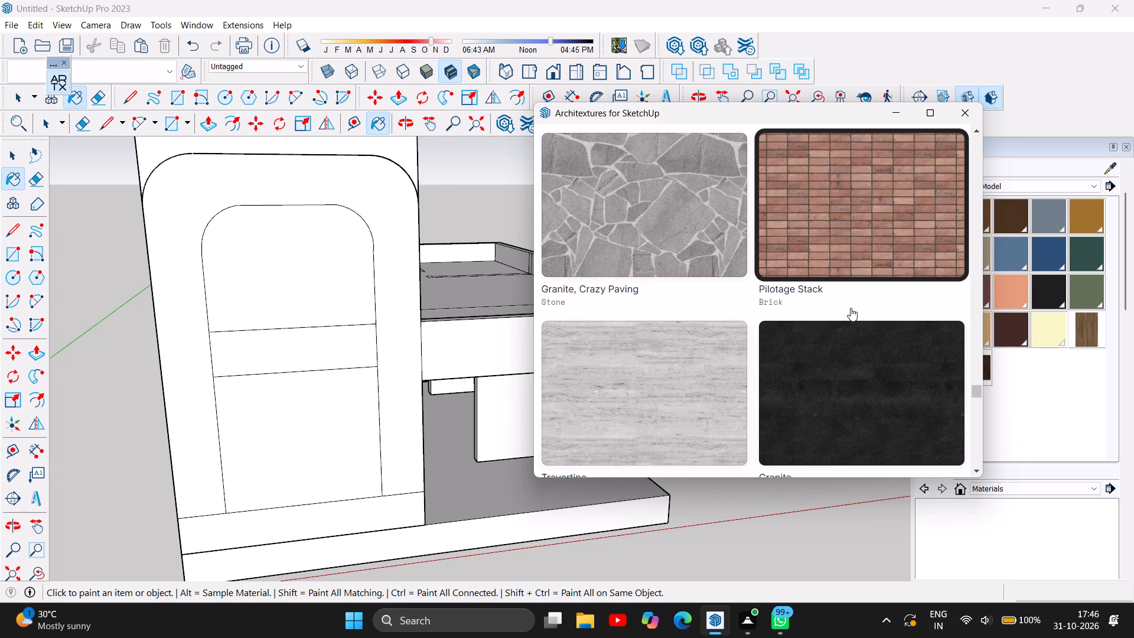
pyautogui.scroll(-3, 850, 308)
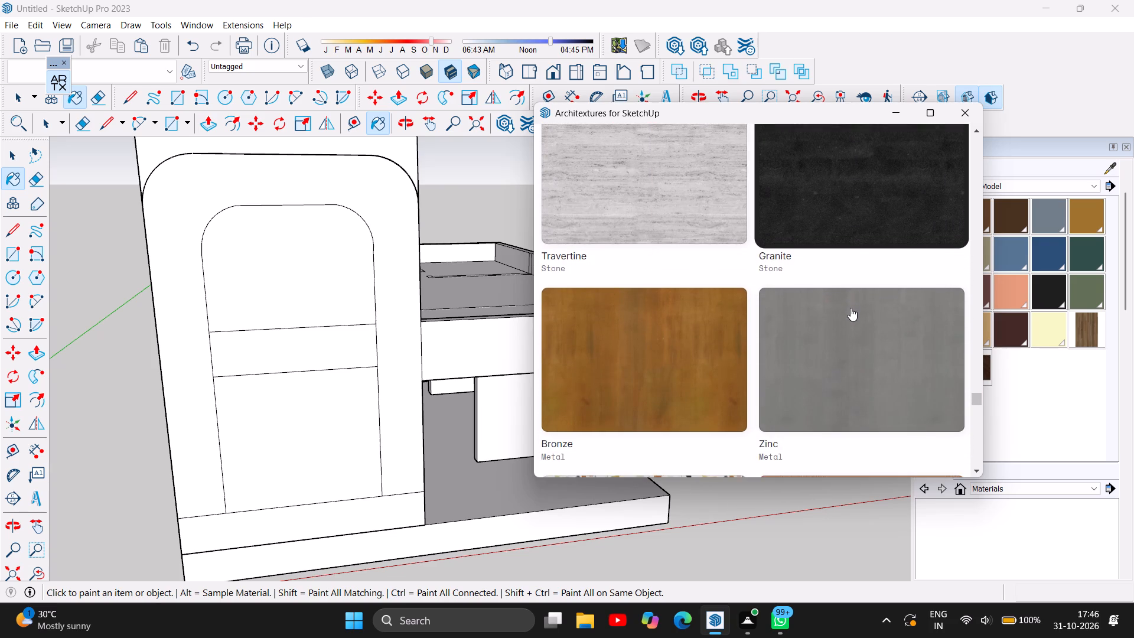
pyautogui.scroll(-6, 850, 308)
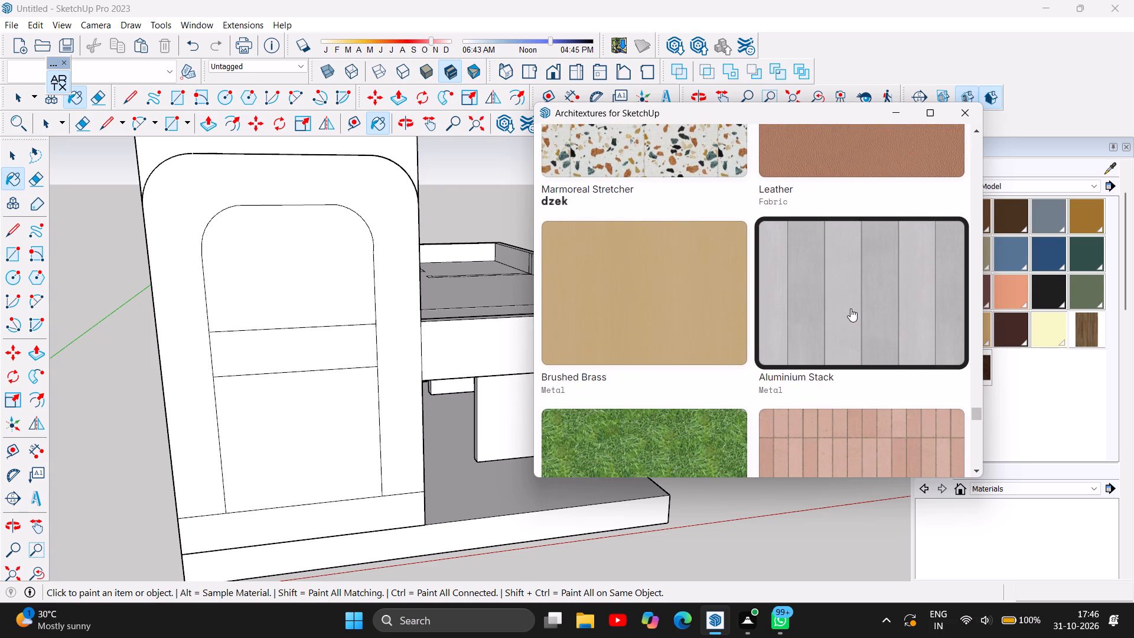
pyautogui.scroll(-6, 850, 308)
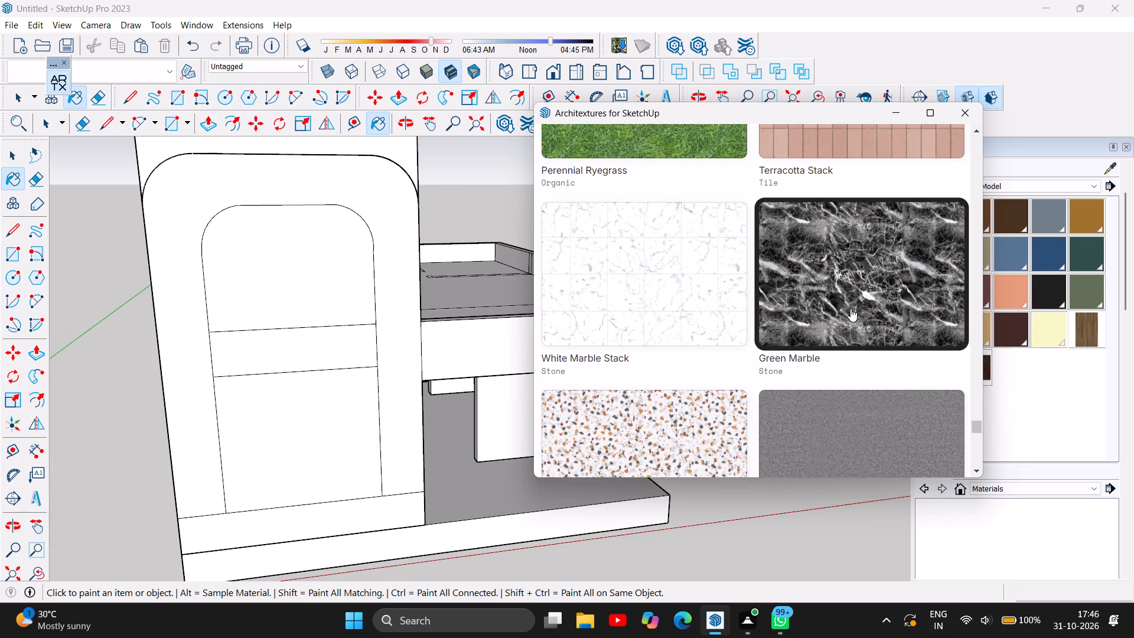
pyautogui.scroll(-9, 850, 308)
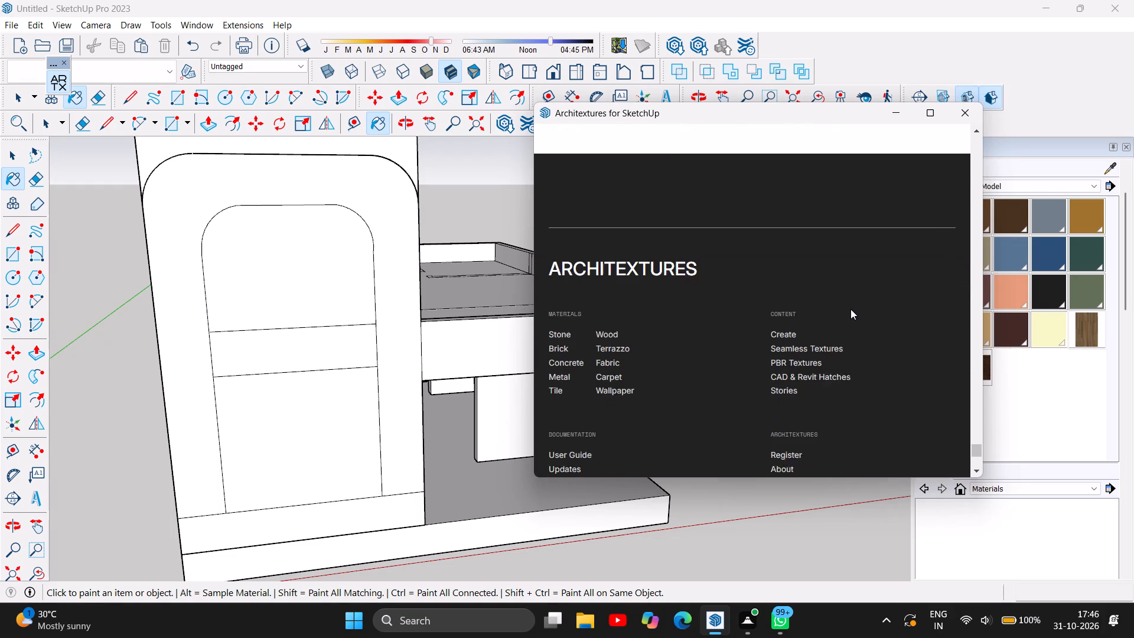
pyautogui.scroll(3, 807, 266)
# Load more textures and import the Granite, Rounded Rubble stone texture into the model's materials.
pyautogui.click(792, 305)
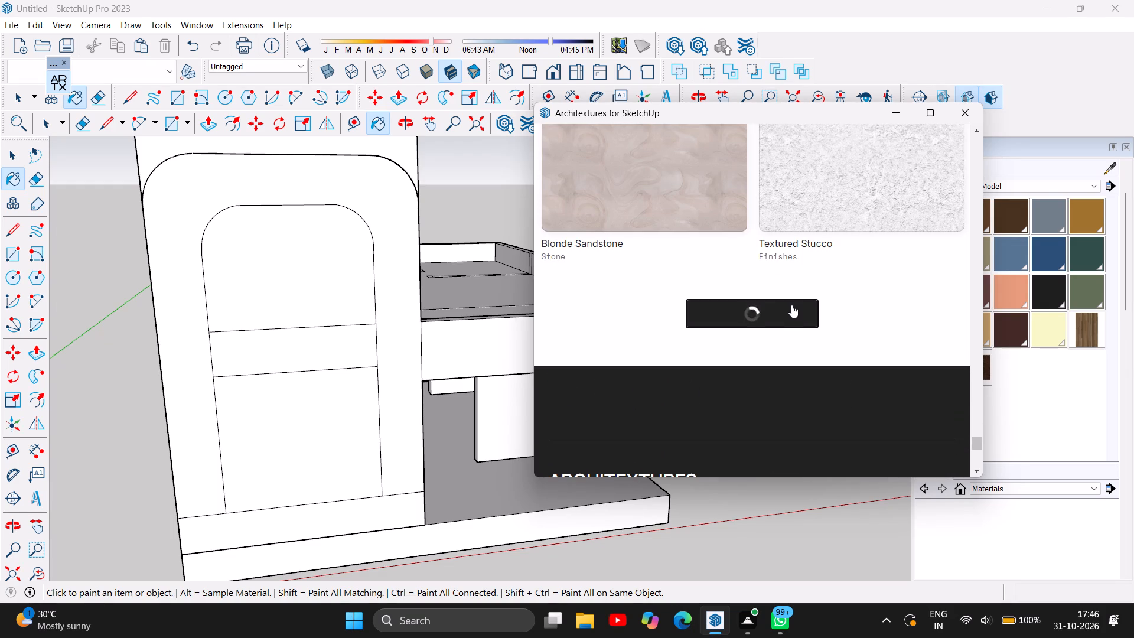
pyautogui.scroll(-3, 796, 329)
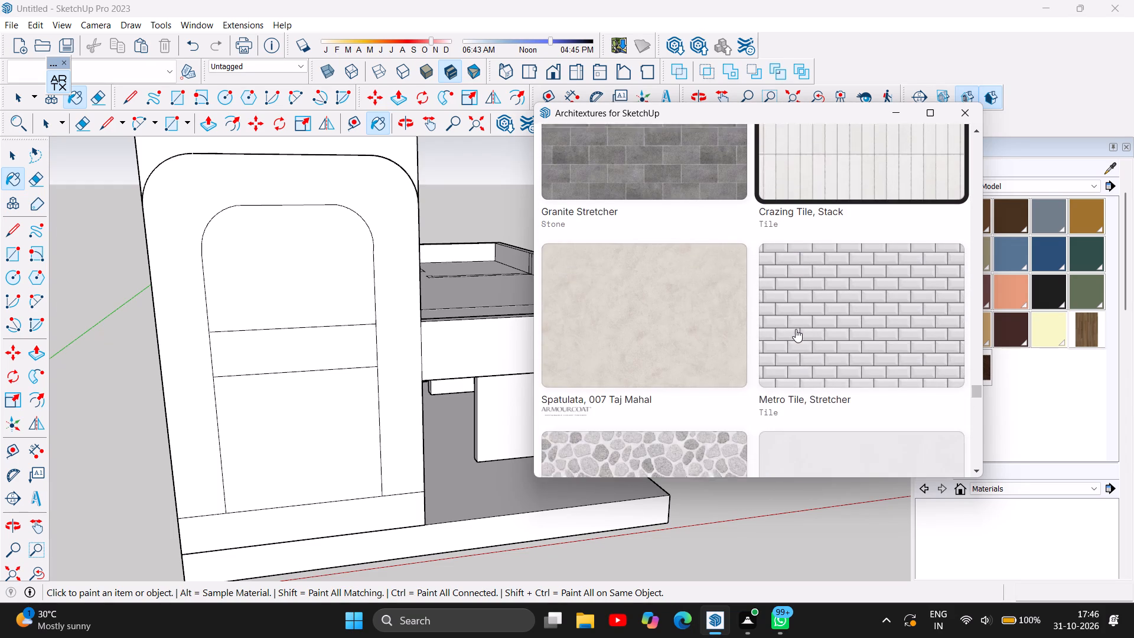
pyautogui.scroll(-4, 796, 329)
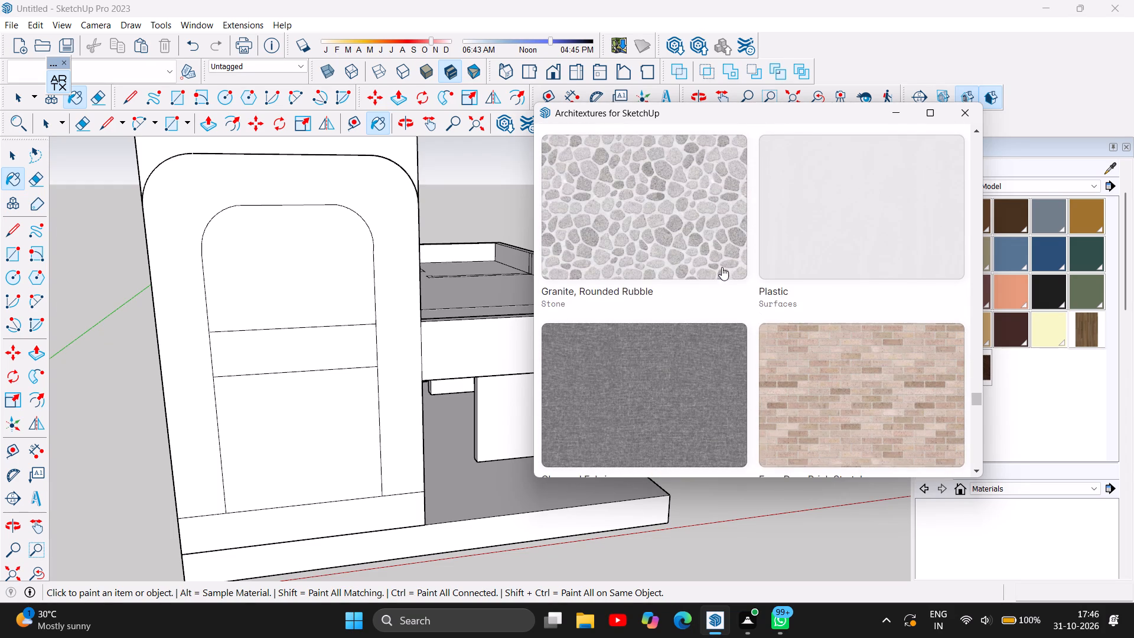
pyautogui.click(703, 261)
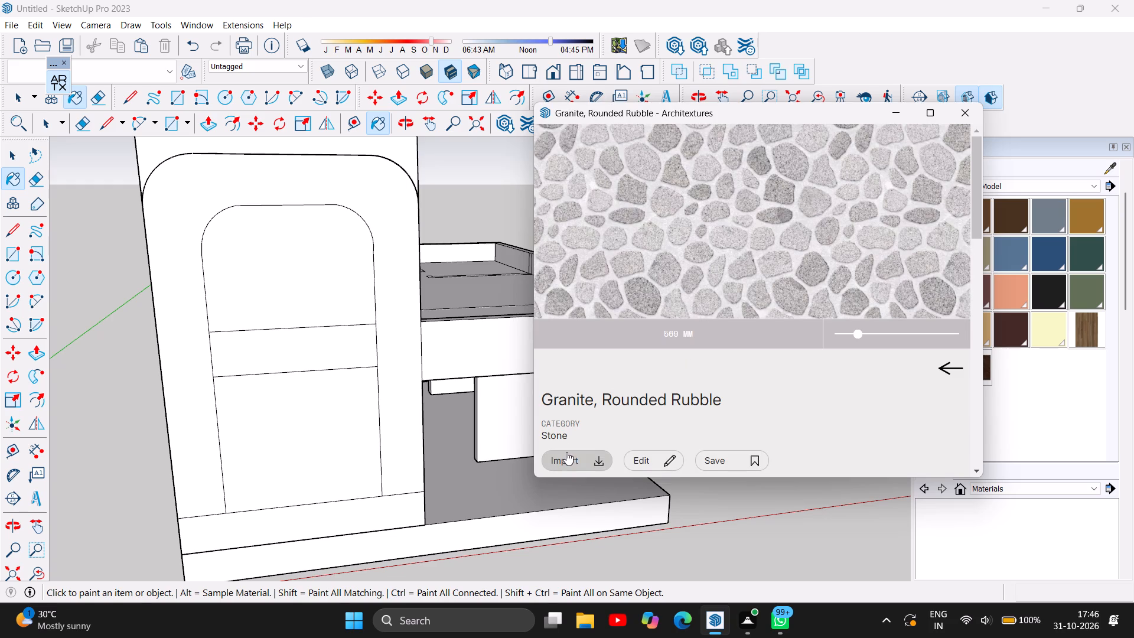
pyautogui.click(567, 453)
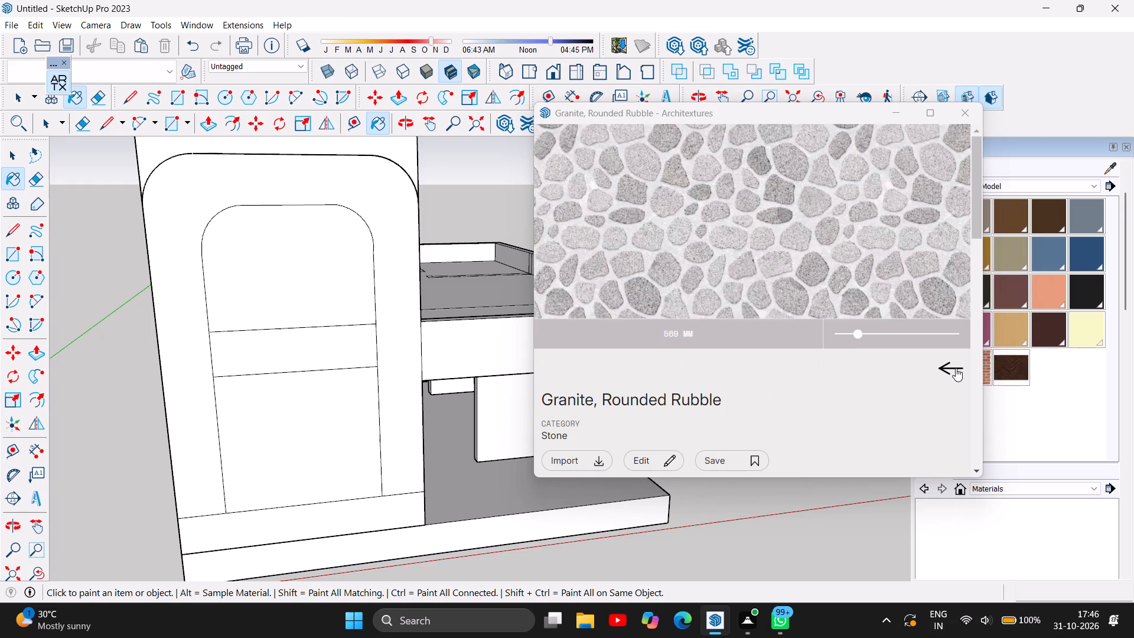
# Return to the texture library, load more textures, and import the Slate Staggered stone texture into the model's materials.
pyautogui.click(956, 368)
pyautogui.scroll(-6, 773, 327)
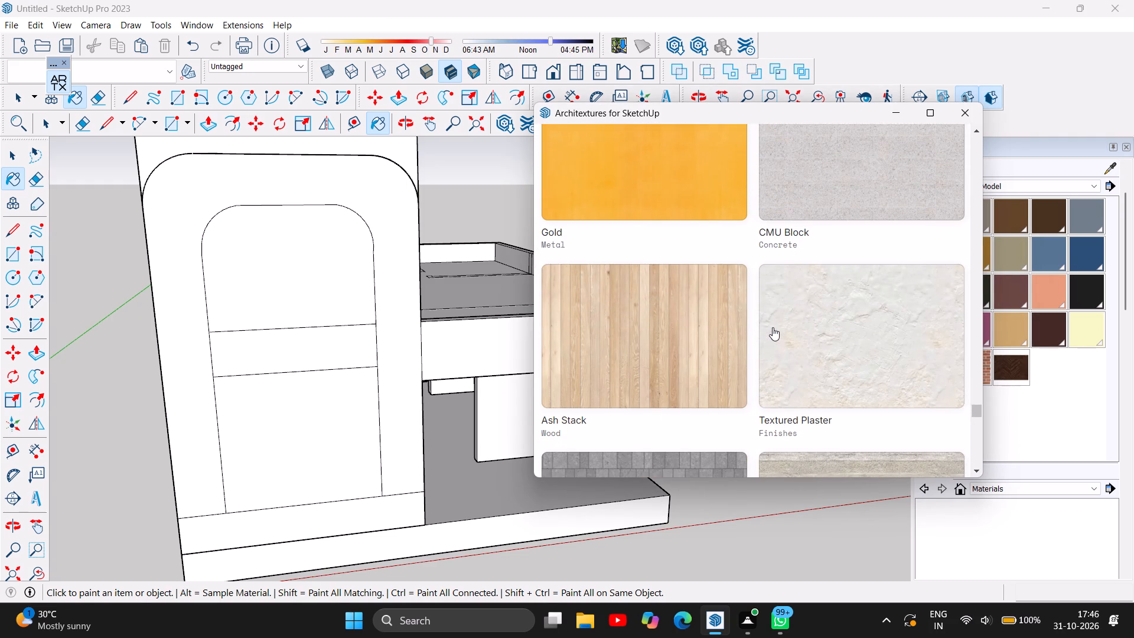
pyautogui.scroll(-8, 773, 327)
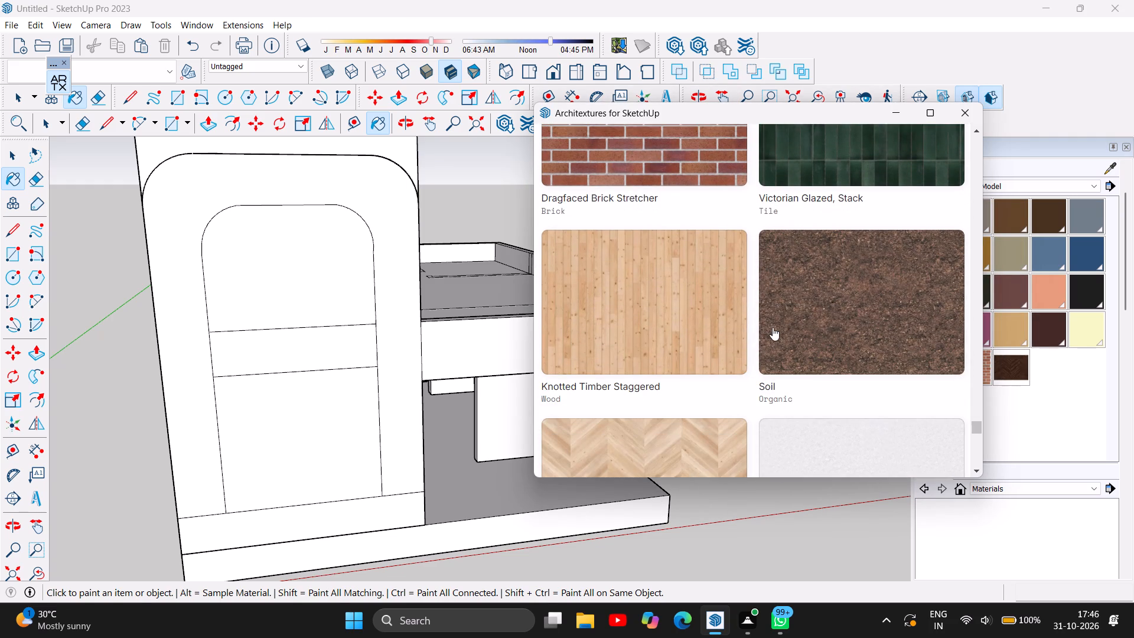
pyautogui.scroll(-10, 773, 327)
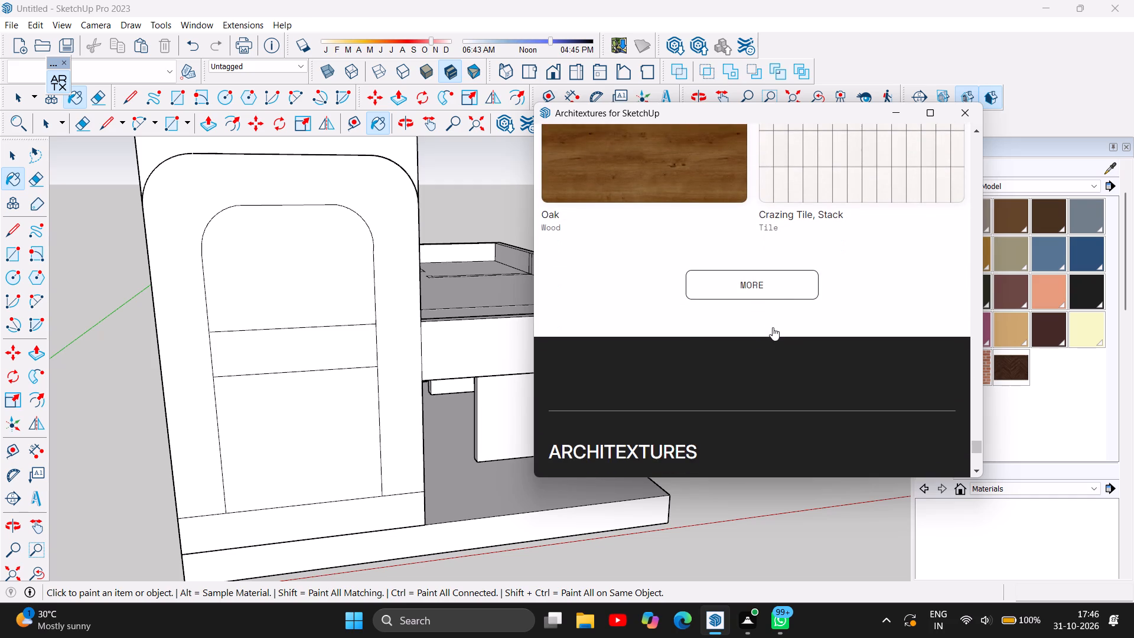
pyautogui.click(777, 273)
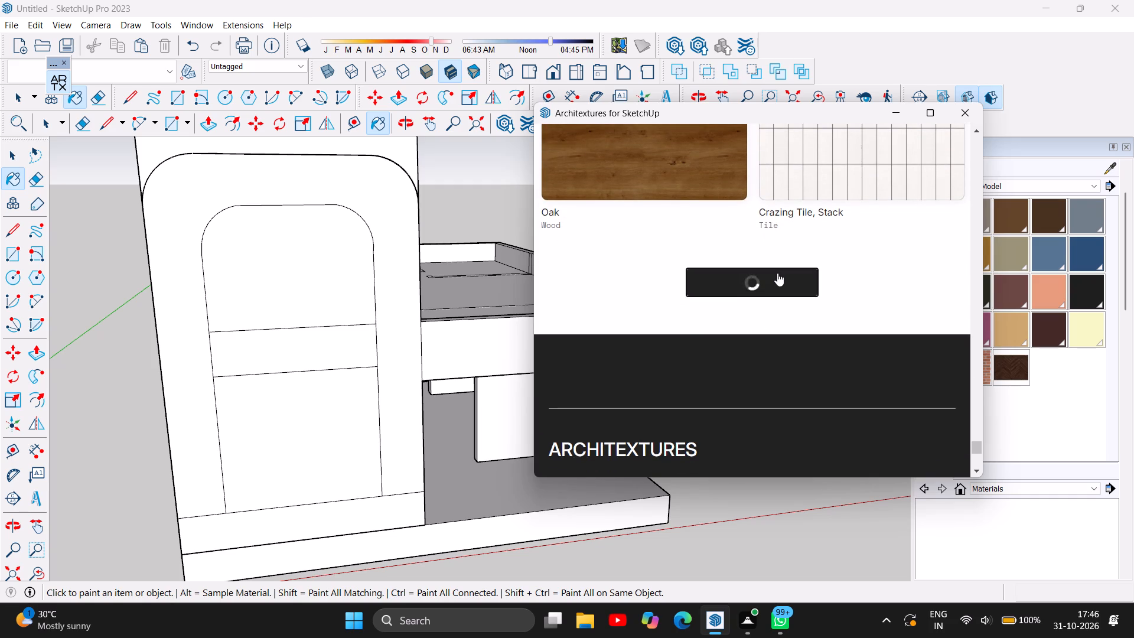
pyautogui.scroll(-3, 777, 273)
pyautogui.scroll(1, 777, 273)
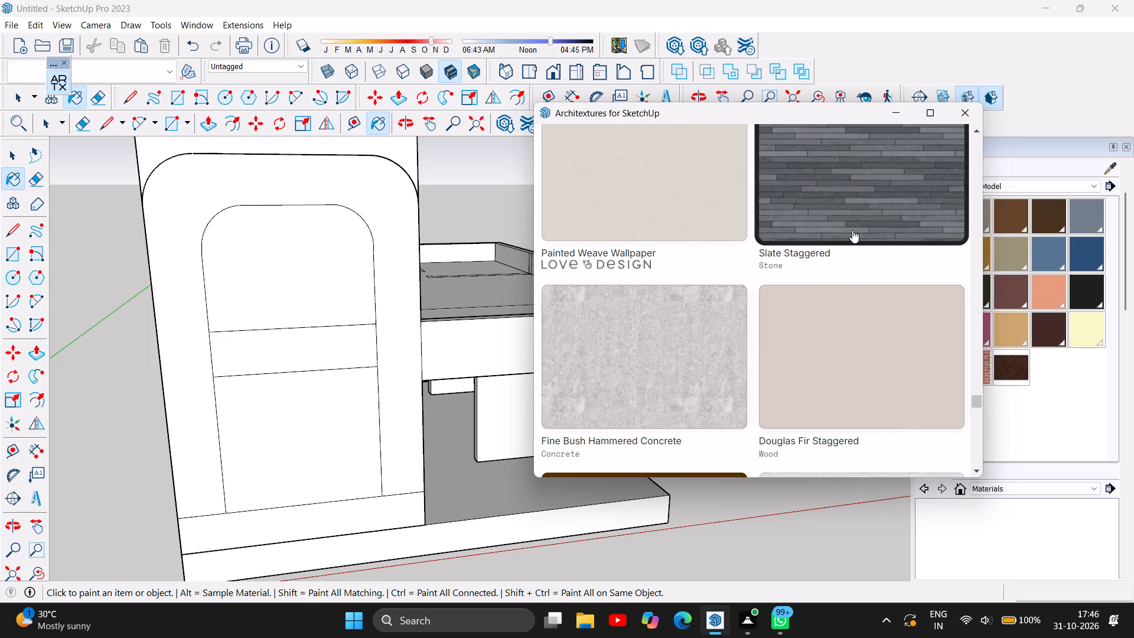
pyautogui.click(852, 230)
pyautogui.click(581, 456)
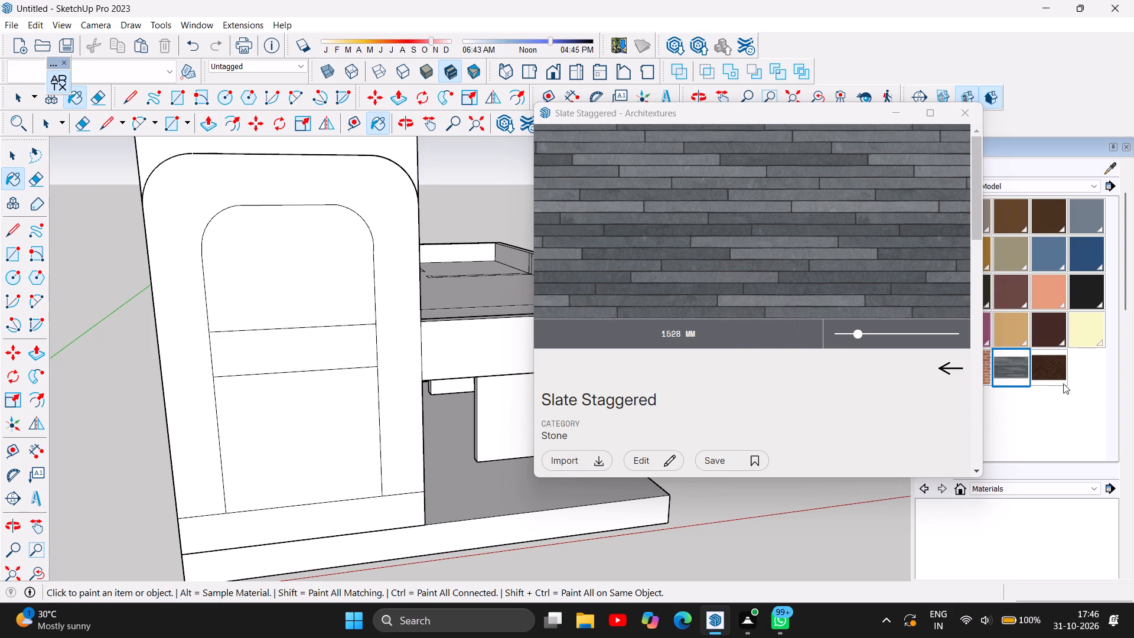
# Return to the library and look through the remaining loaded wood, stone, brick and plaster textures for another surface material.
pyautogui.click(941, 371)
pyautogui.scroll(-3, 688, 406)
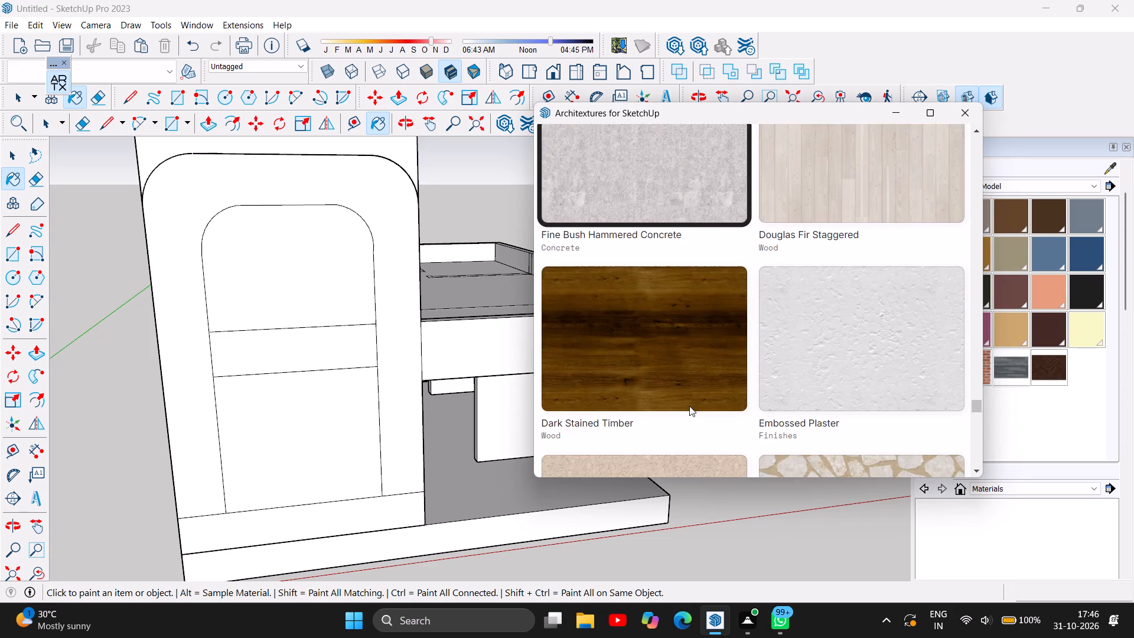
pyautogui.scroll(-7, 690, 405)
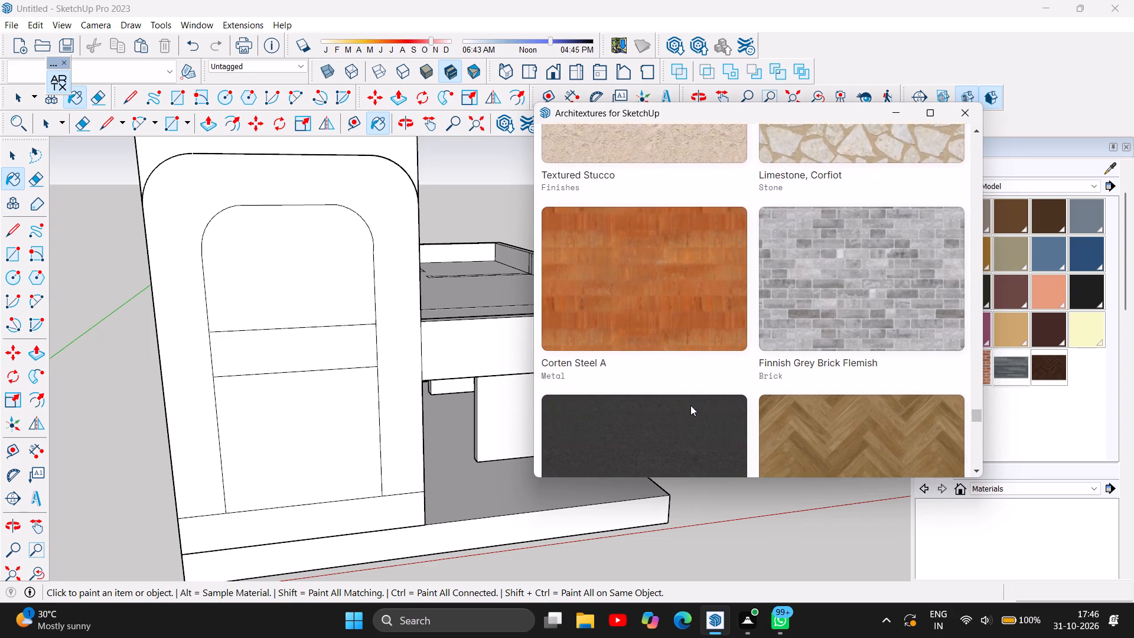
pyautogui.scroll(-6, 690, 405)
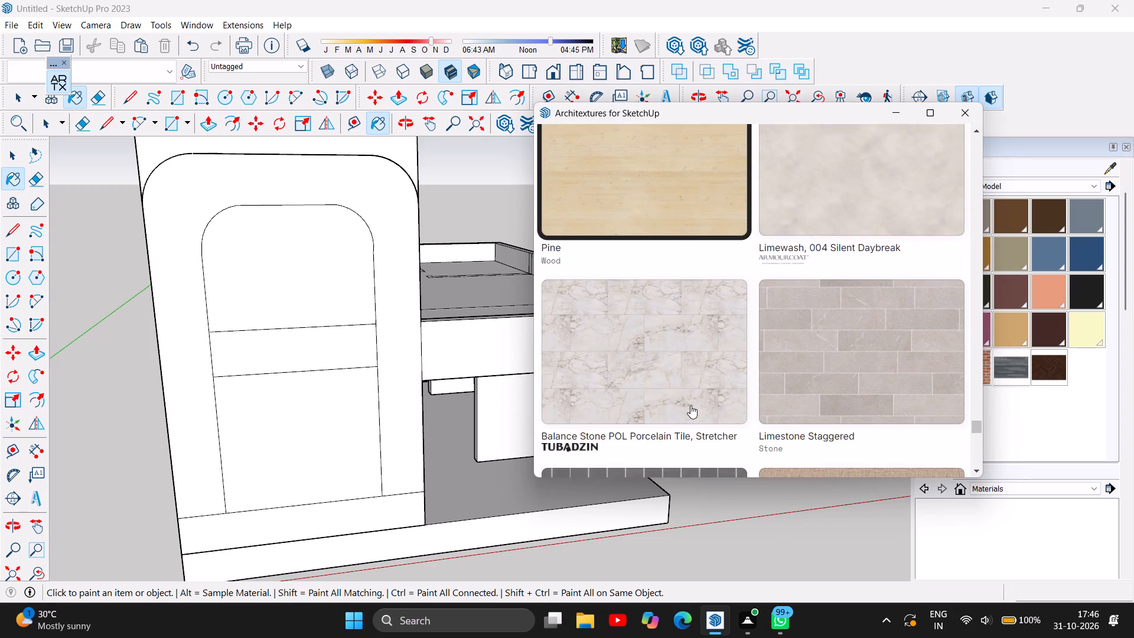
pyautogui.scroll(-10, 690, 405)
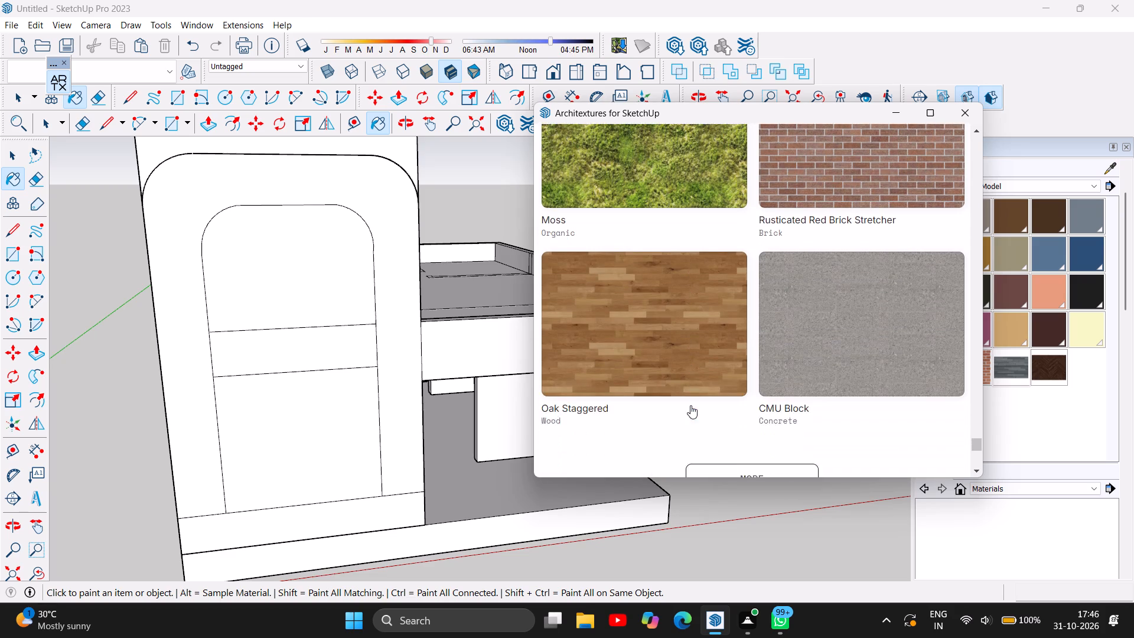
pyautogui.scroll(1, 690, 405)
pyautogui.scroll(-5, 690, 405)
# Load more textures and import the Copper metal texture into the model's materials.
pyautogui.rightClick(757, 183)
pyautogui.click(757, 181)
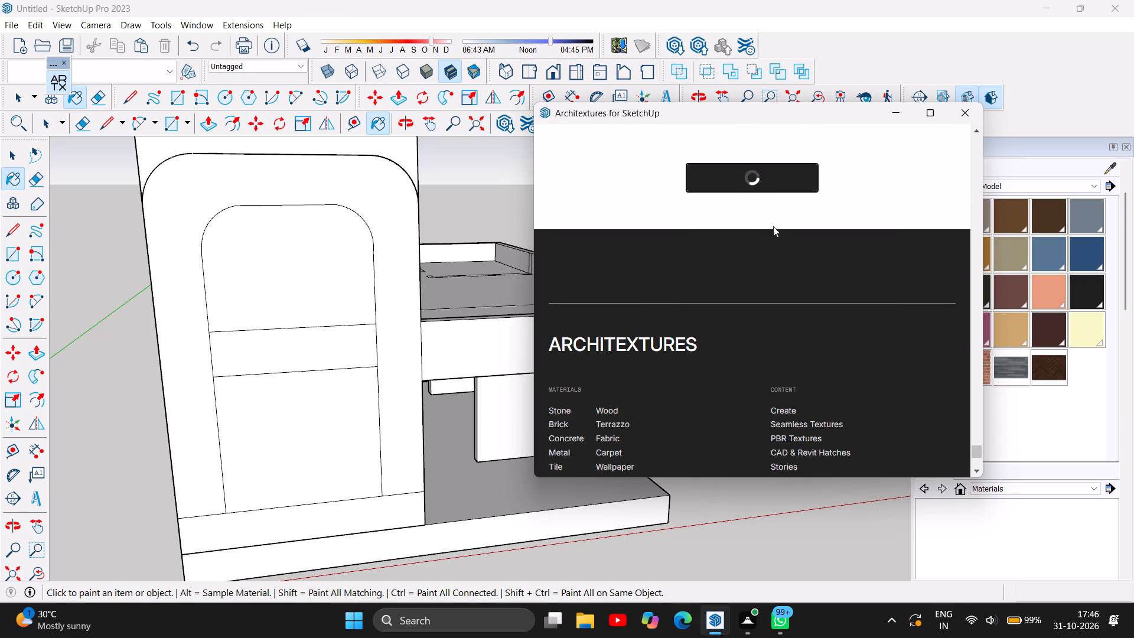
pyautogui.scroll(6, 794, 249)
pyautogui.scroll(-6, 793, 249)
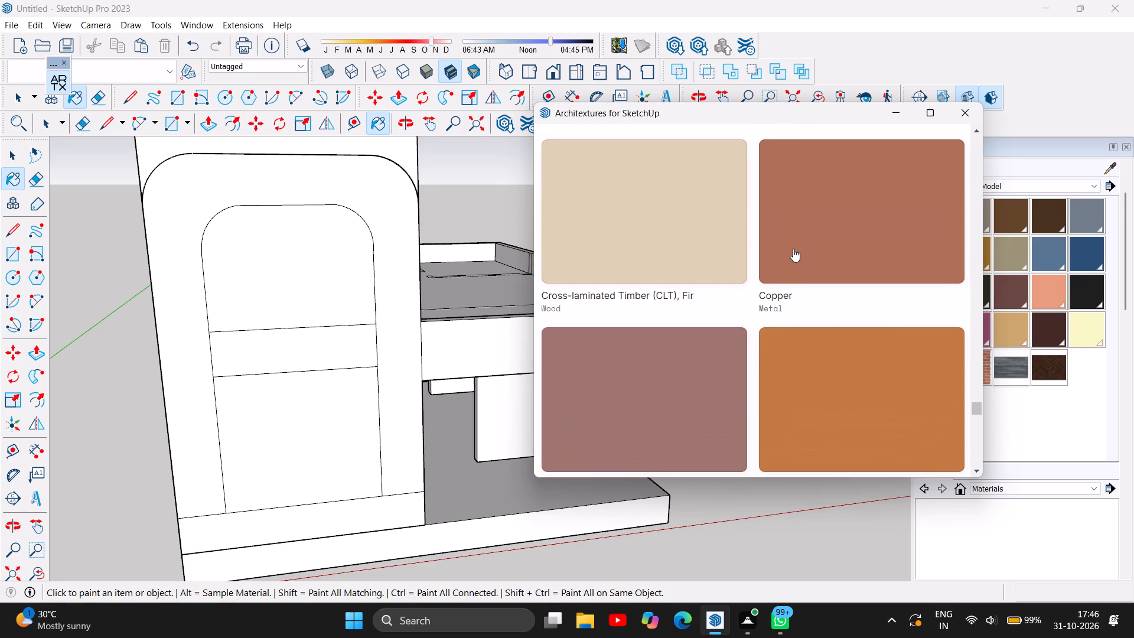
pyautogui.click(883, 269)
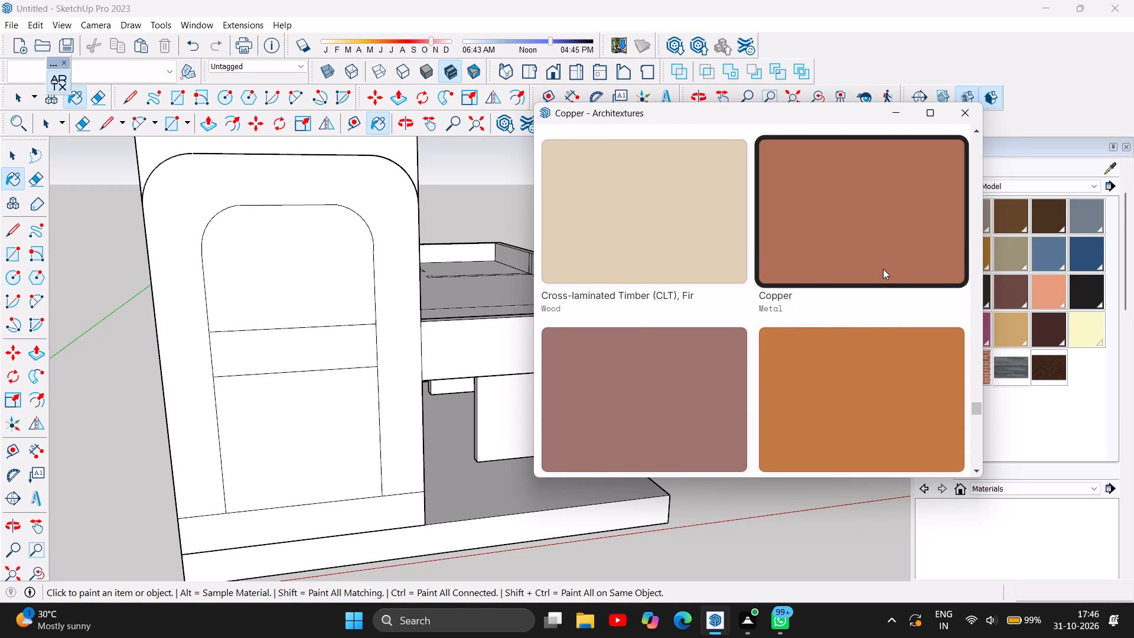
pyautogui.click(588, 456)
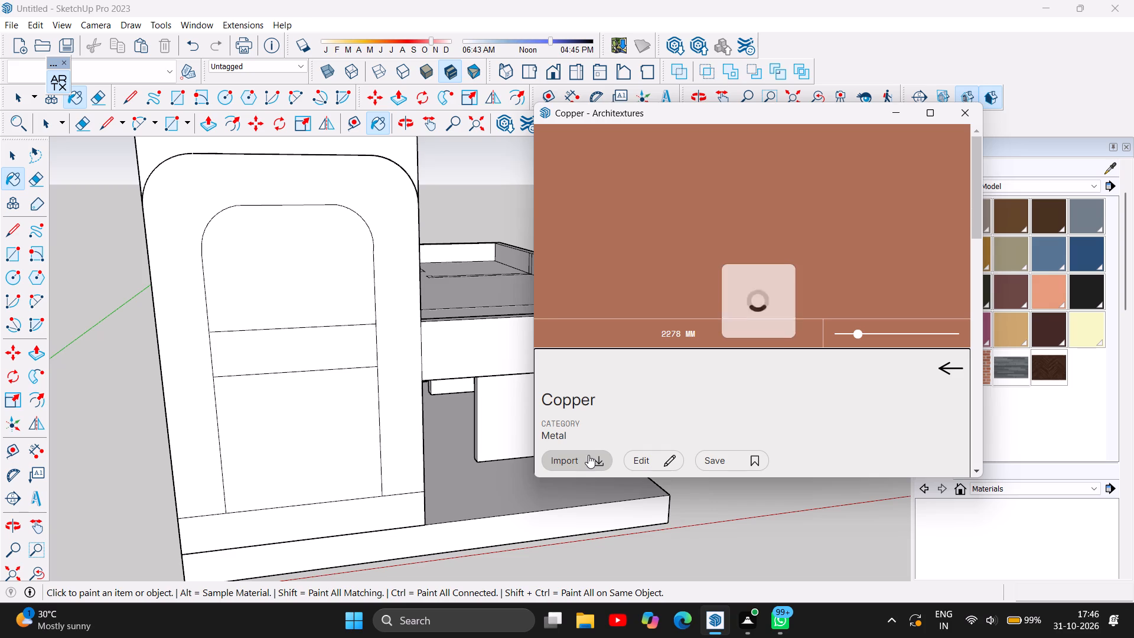
# Return to the library and compare the textures near Copper, from Cross-laminated Timber to Dark Wood Veneer.
pyautogui.click(942, 366)
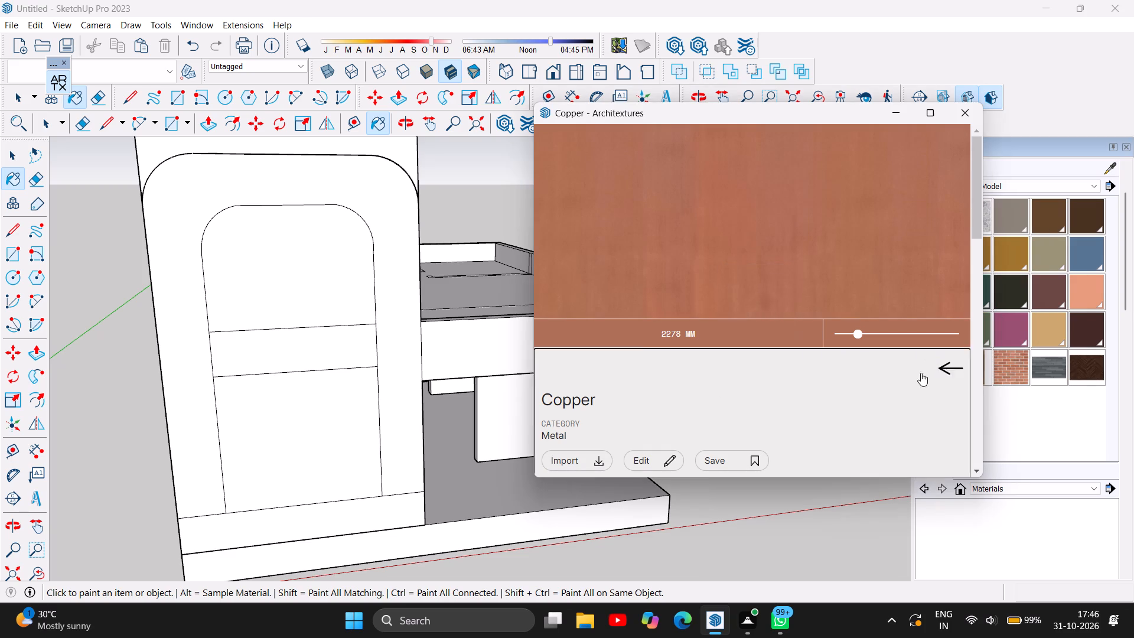
pyautogui.scroll(-4, 776, 346)
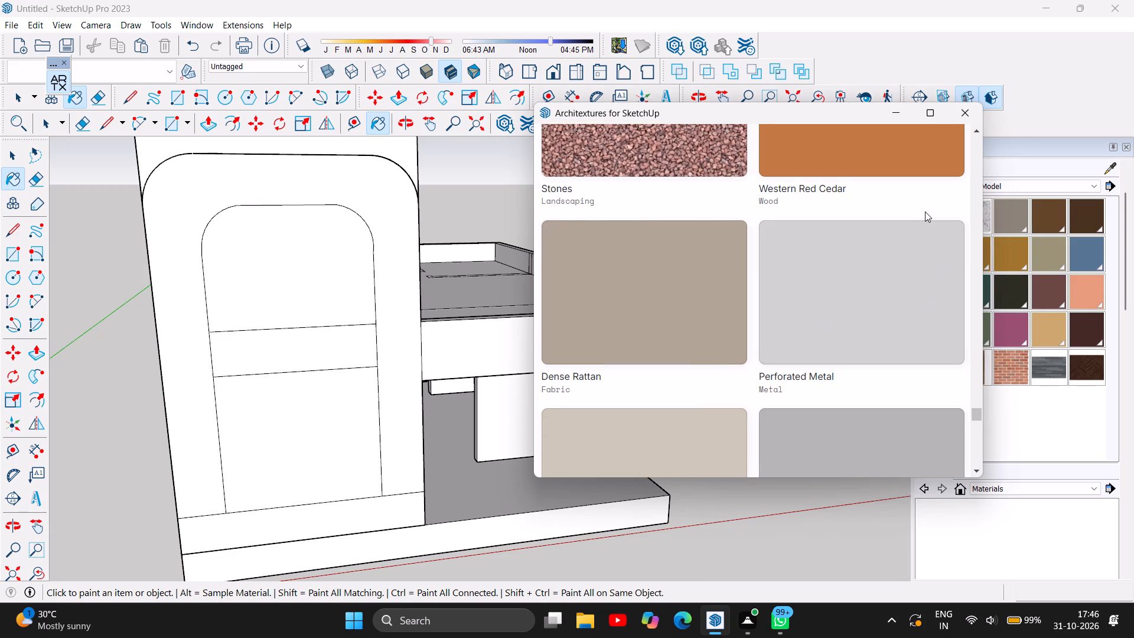
pyautogui.scroll(-4, 922, 312)
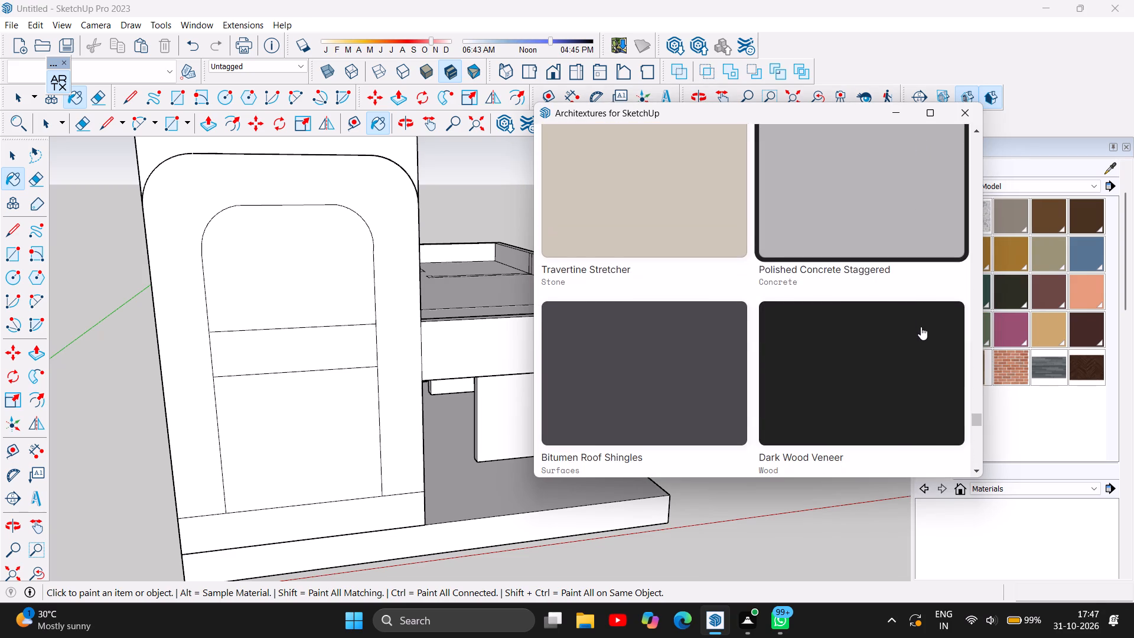
pyautogui.scroll(-4, 921, 327)
pyautogui.scroll(4, 921, 327)
pyautogui.scroll(2, 877, 309)
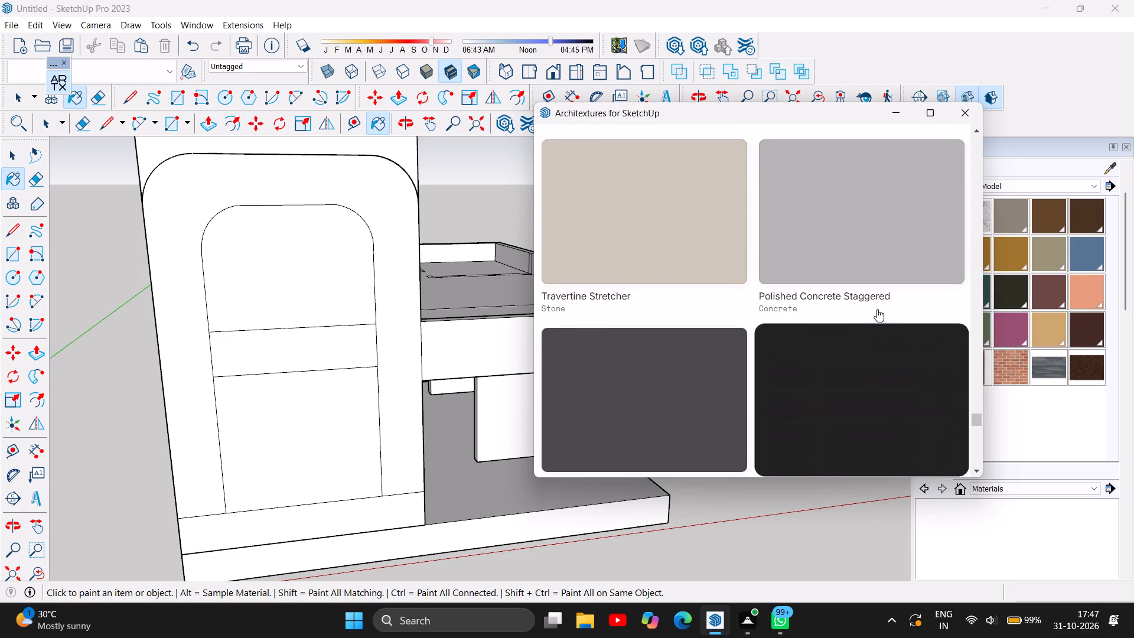
pyautogui.scroll(1, 877, 309)
pyautogui.scroll(6, 849, 361)
pyautogui.scroll(-1, 863, 339)
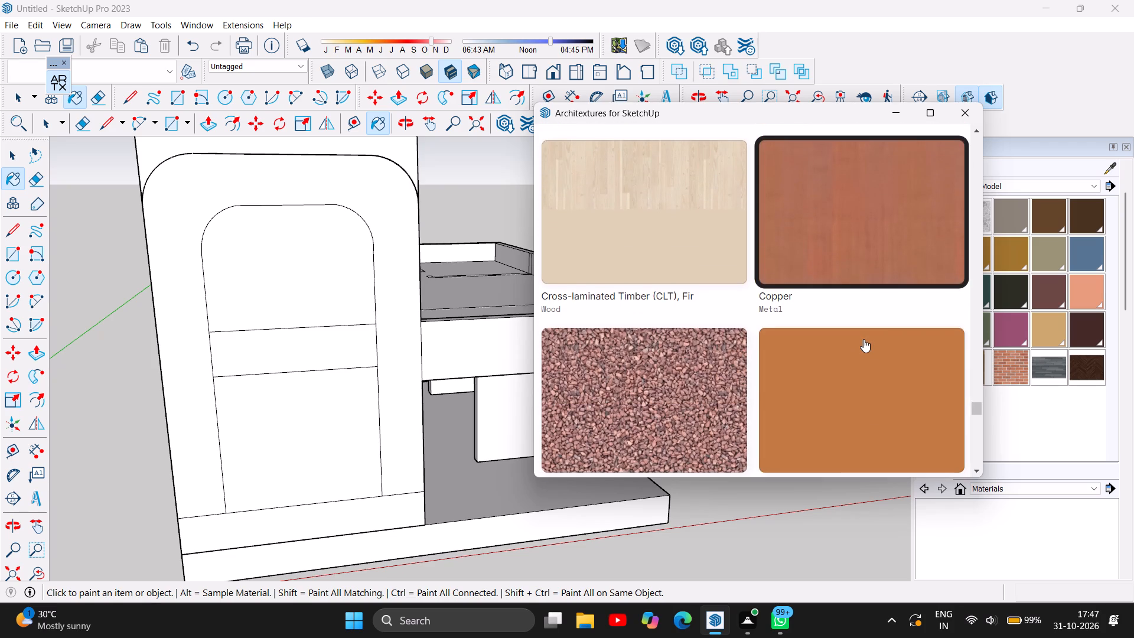
pyautogui.scroll(-5, 863, 339)
pyautogui.scroll(3, 863, 339)
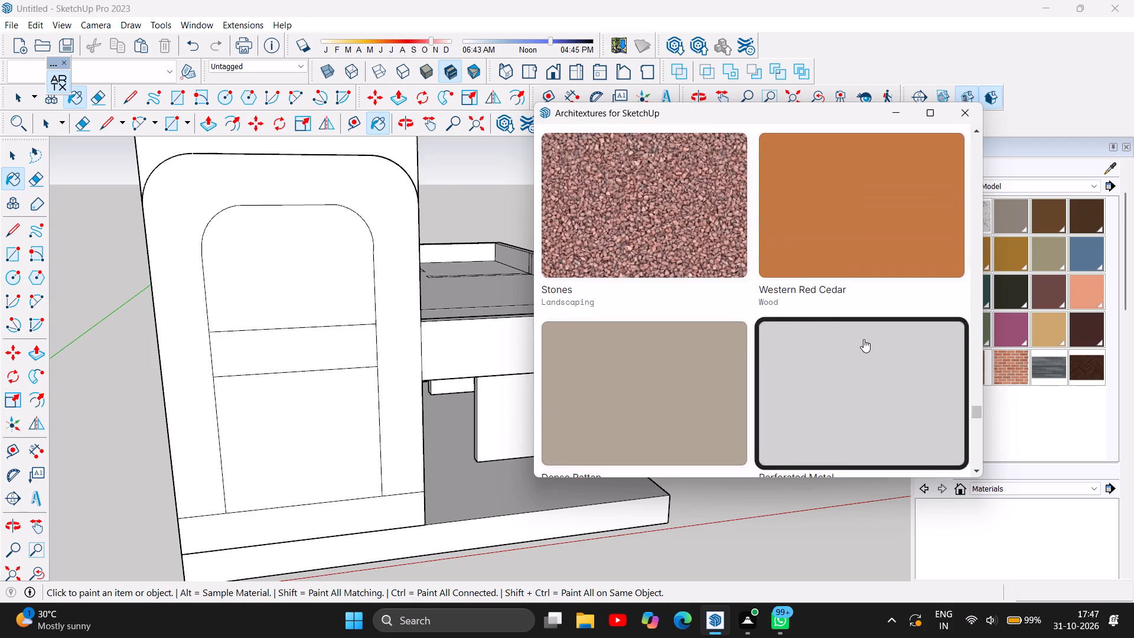
pyautogui.scroll(4, 863, 339)
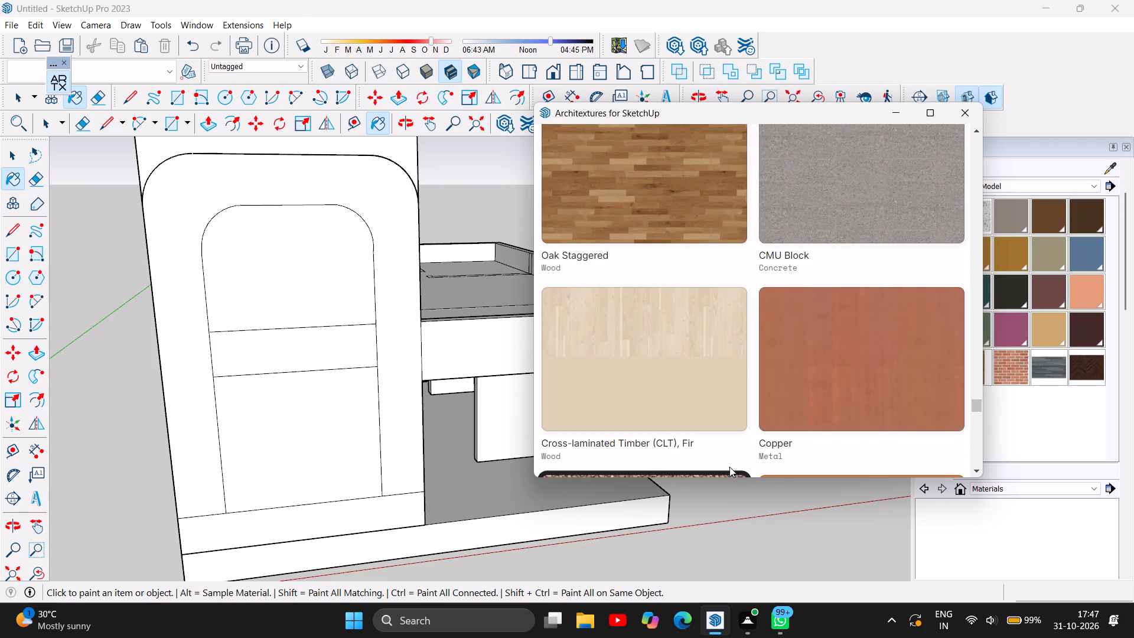
# Look through the rest of the loaded textures, from Cross-laminated Timber to Charred Timber Staggered, for another surface material.
pyautogui.scroll(-2, 596, 278)
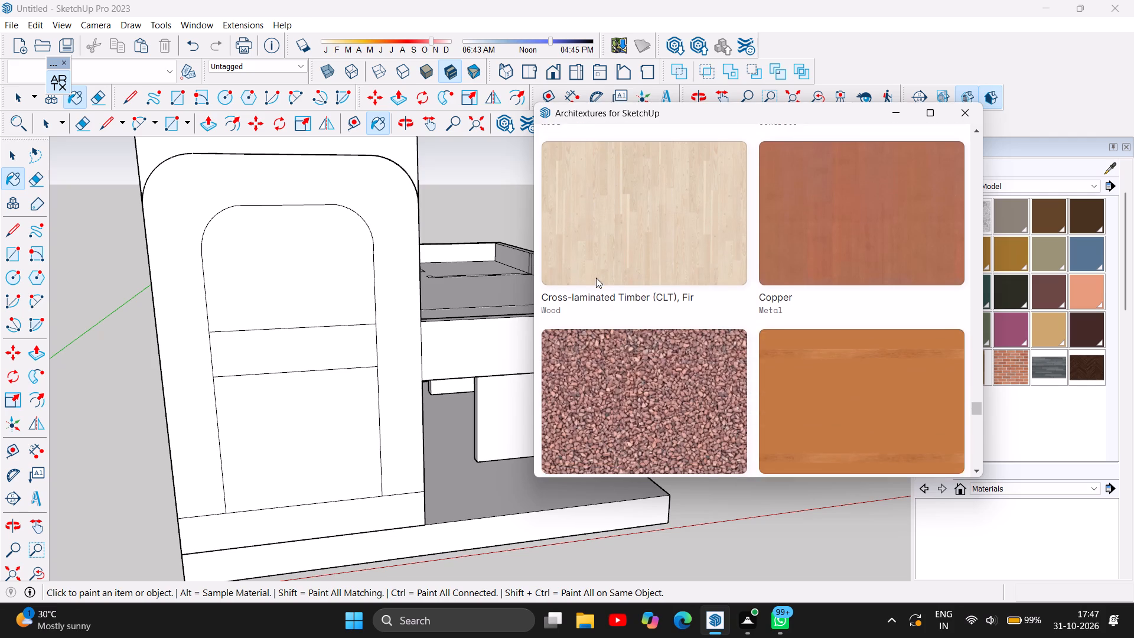
pyautogui.scroll(-6, 597, 275)
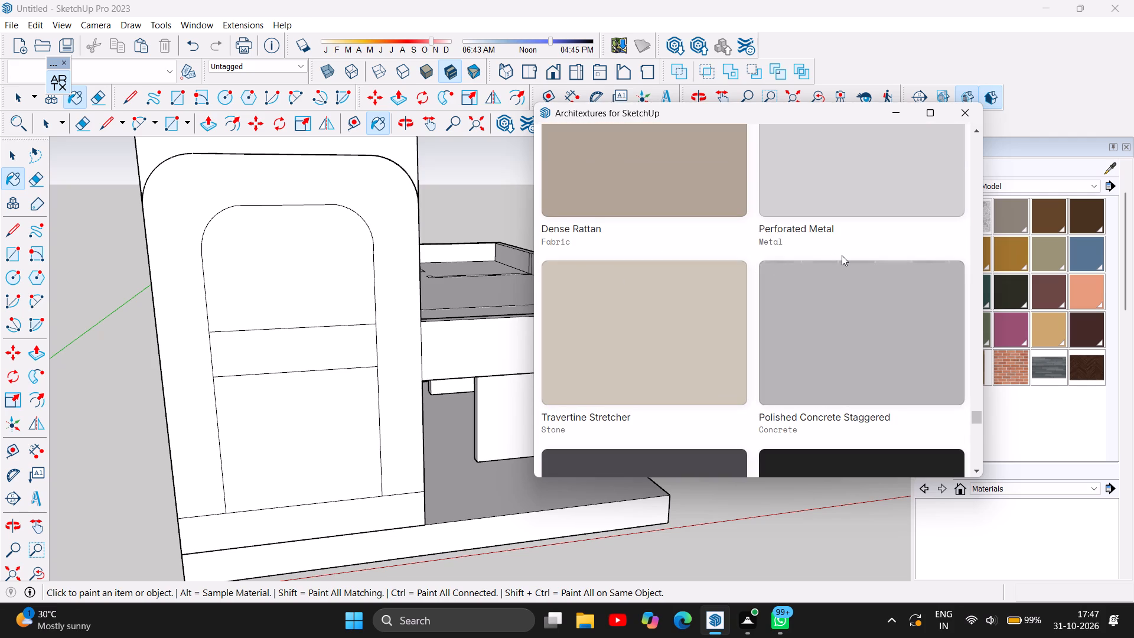
pyautogui.scroll(-1, 788, 359)
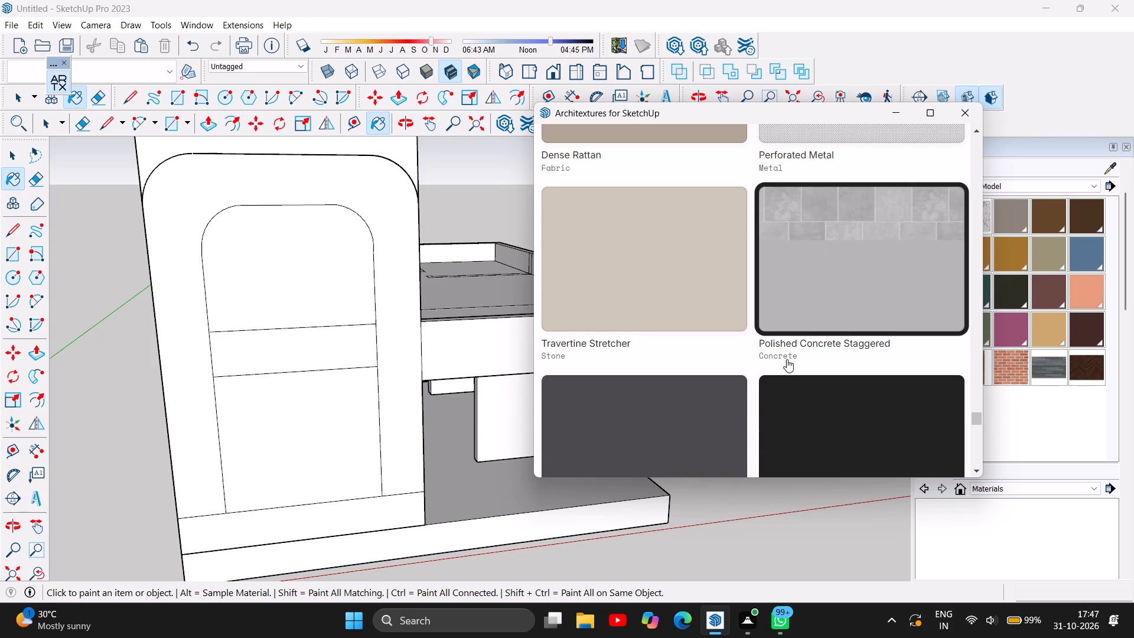
pyautogui.scroll(-3, 787, 359)
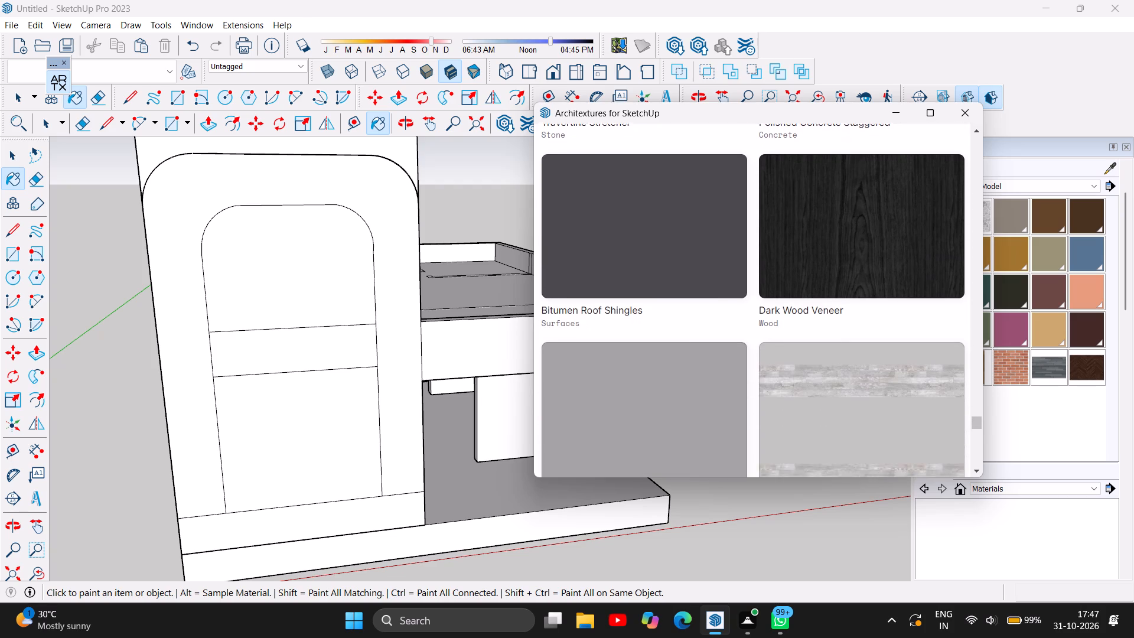
pyautogui.scroll(-5, 787, 359)
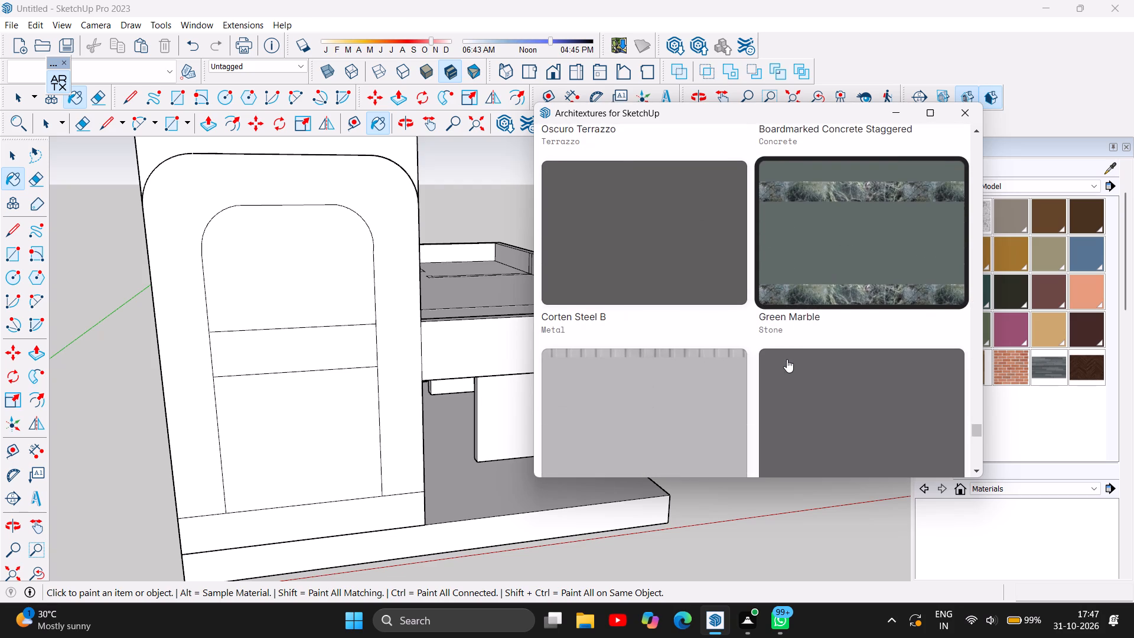
pyautogui.scroll(-3, 787, 359)
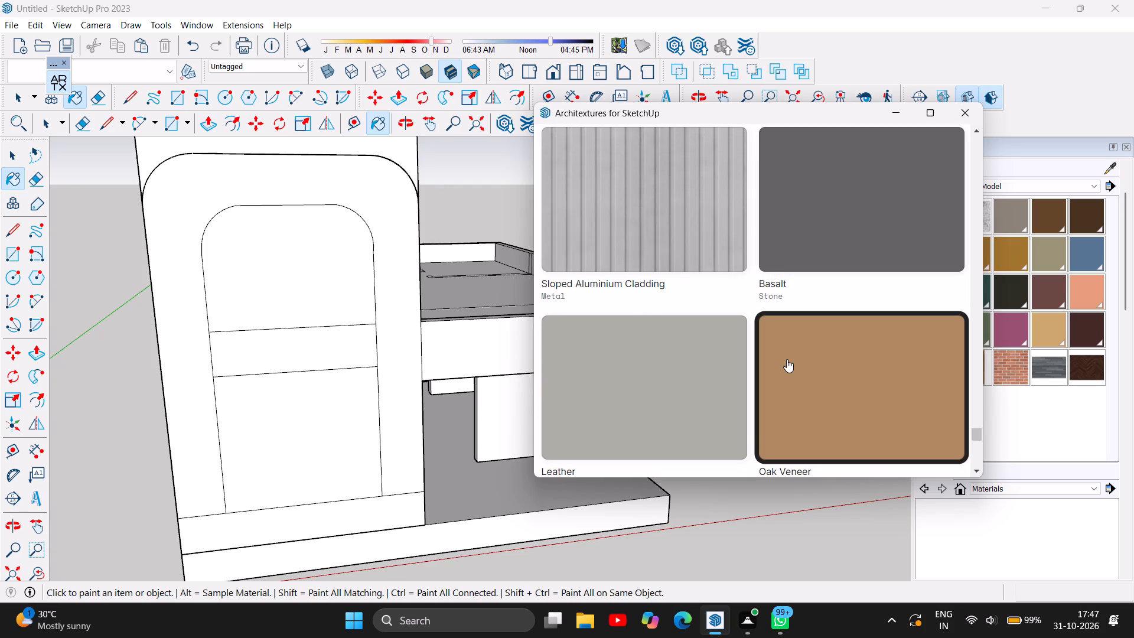
pyautogui.scroll(-1, 787, 359)
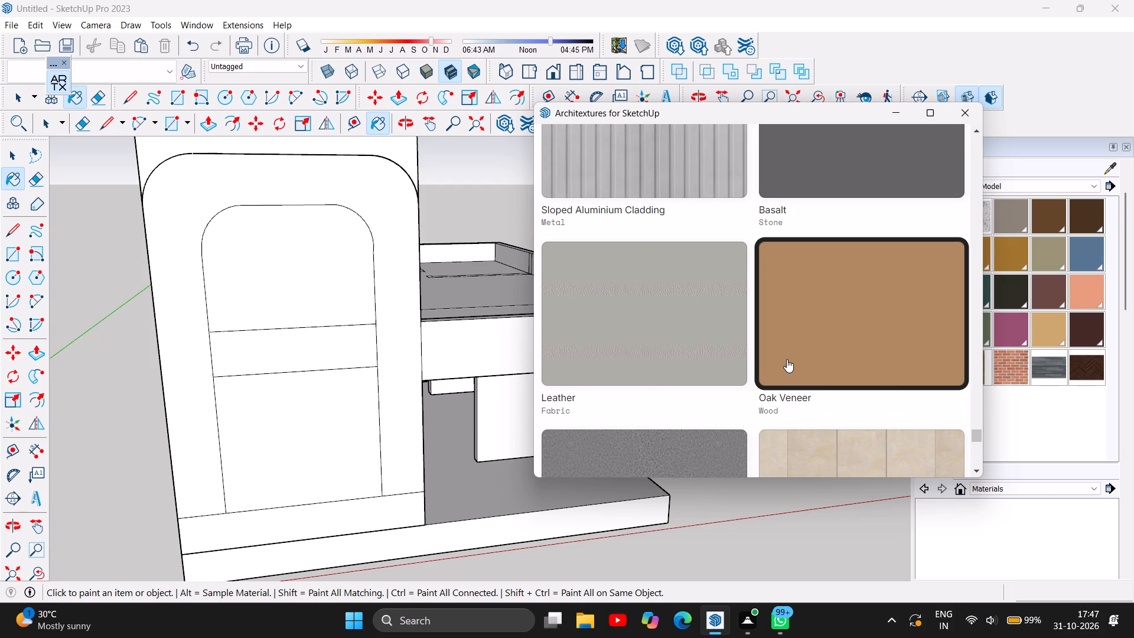
pyautogui.scroll(-4, 787, 359)
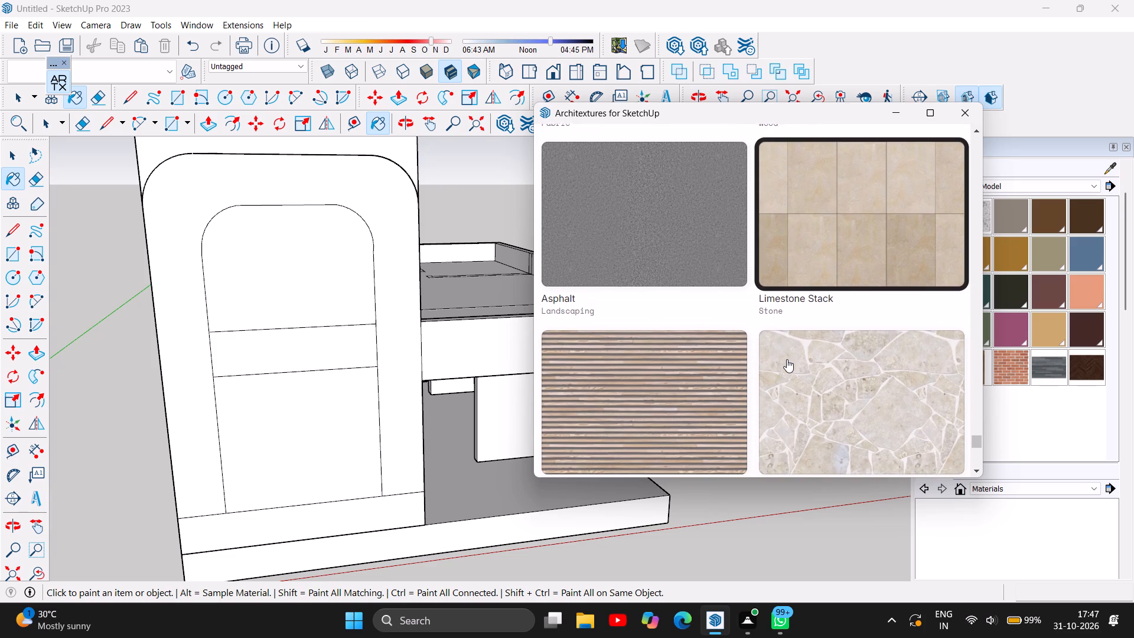
pyautogui.scroll(-6, 787, 359)
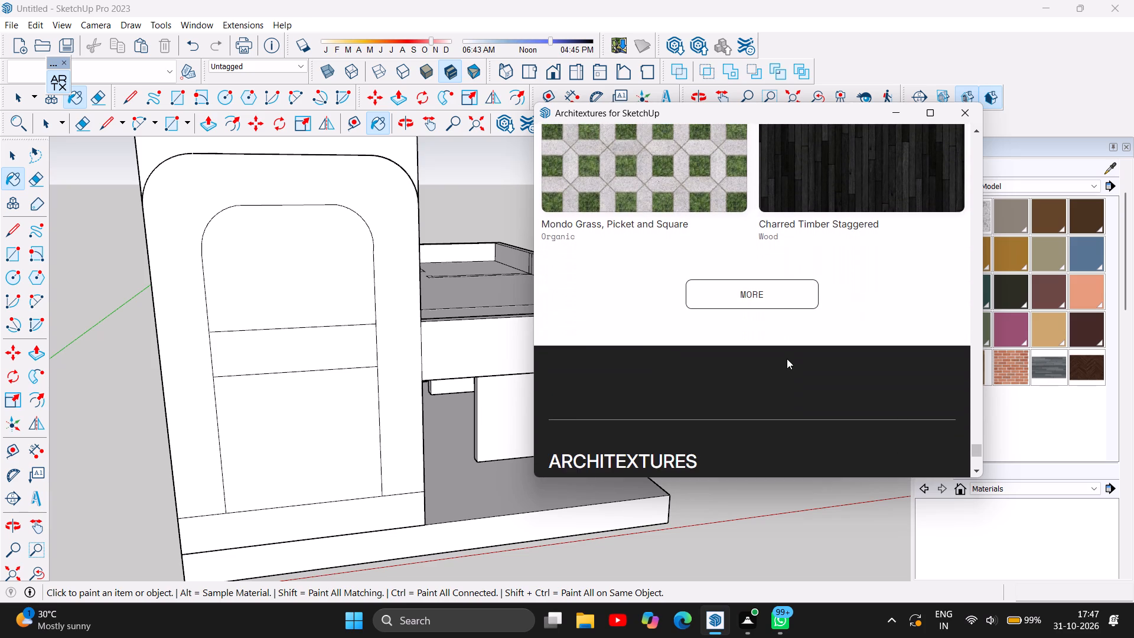
# Load more library textures and look through them from Marble to In Situ Concrete Ashlar for another surface material.
pyautogui.click(754, 289)
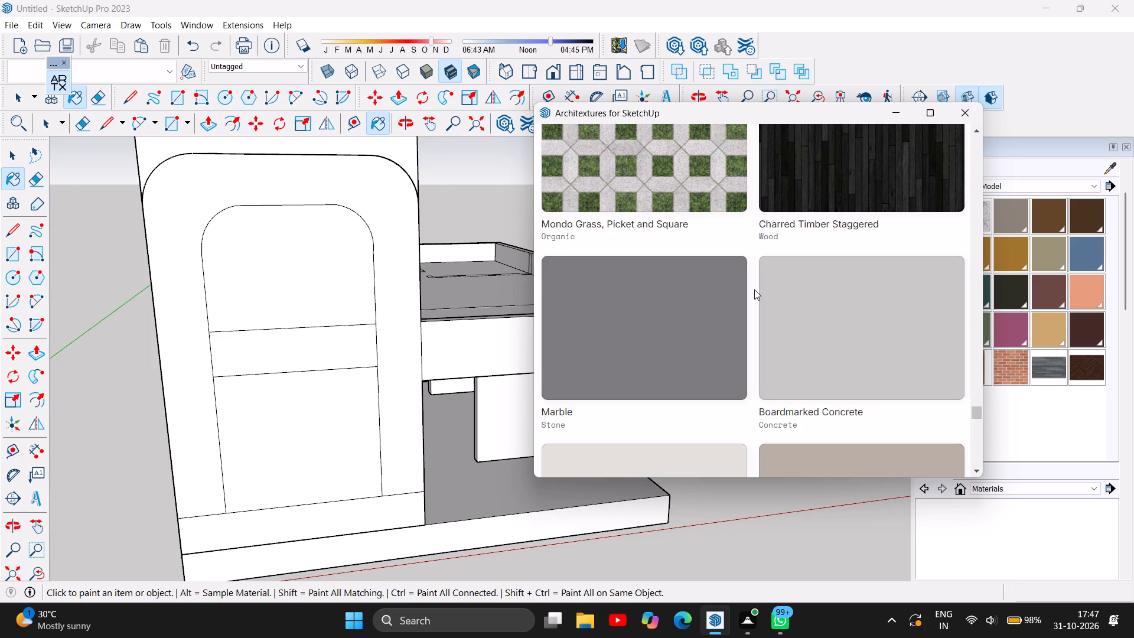
pyautogui.scroll(-1, 754, 289)
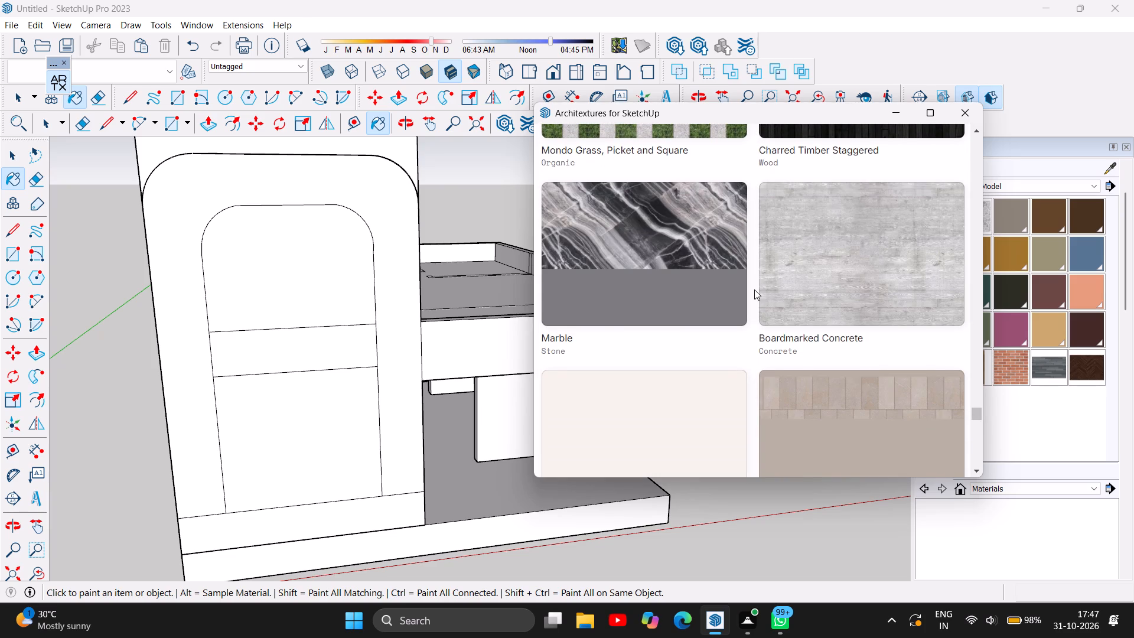
pyautogui.scroll(-2, 754, 289)
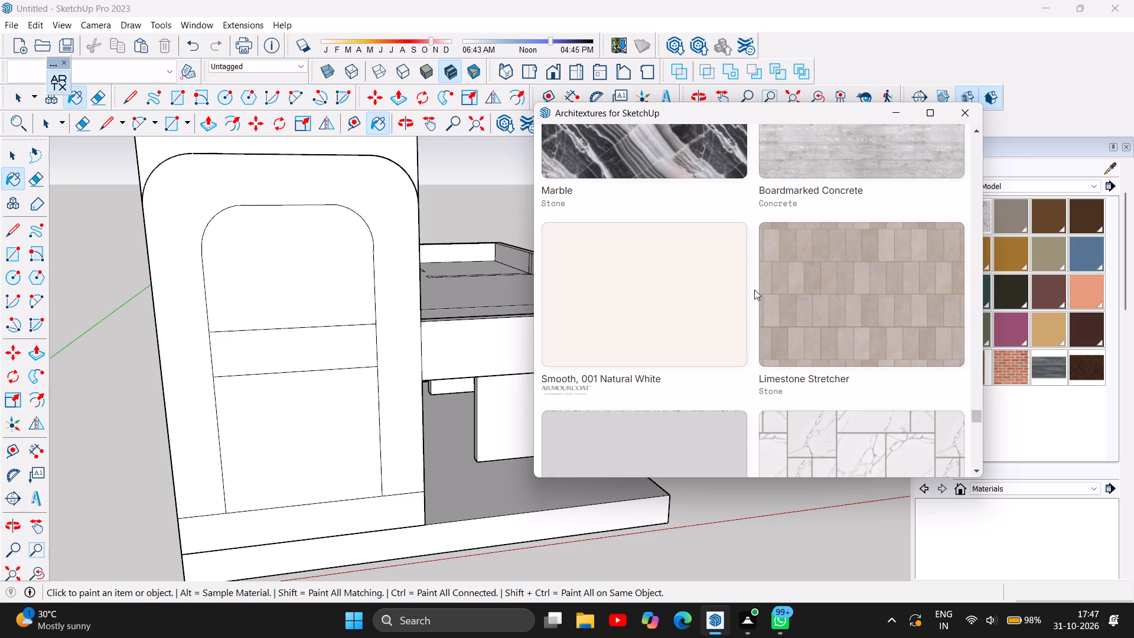
pyautogui.scroll(-4, 754, 289)
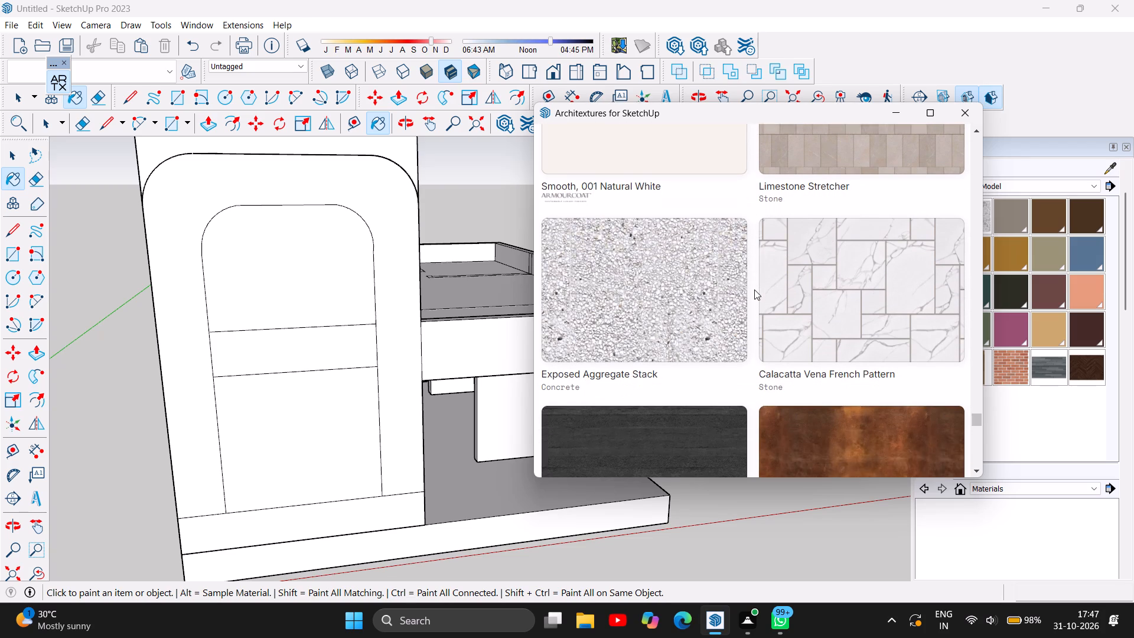
pyautogui.scroll(-3, 754, 289)
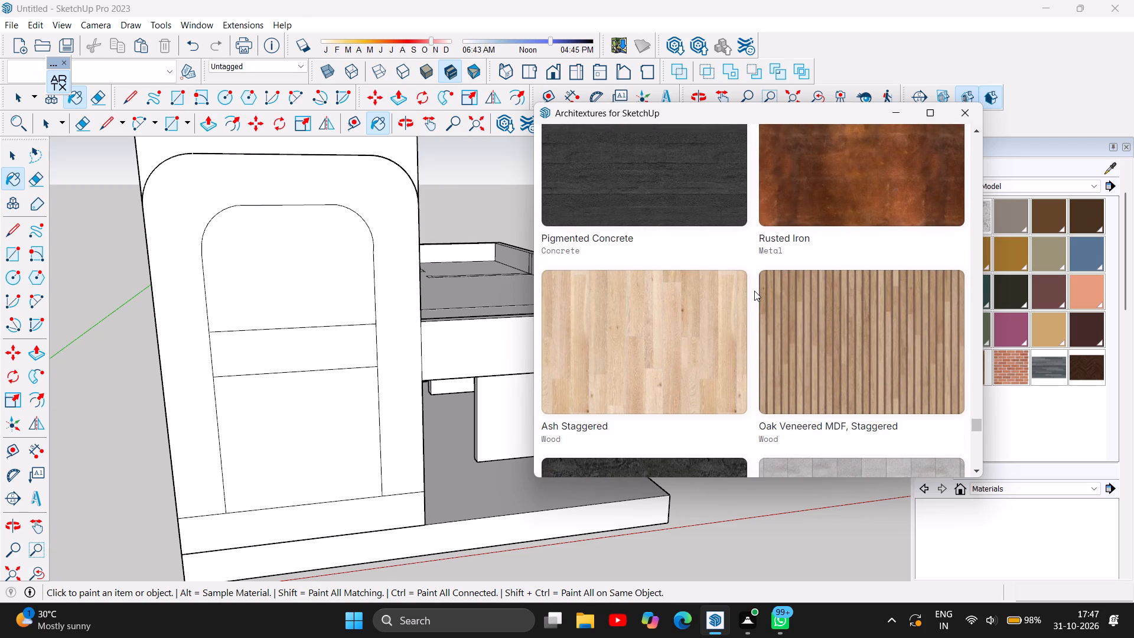
pyautogui.scroll(-5, 754, 291)
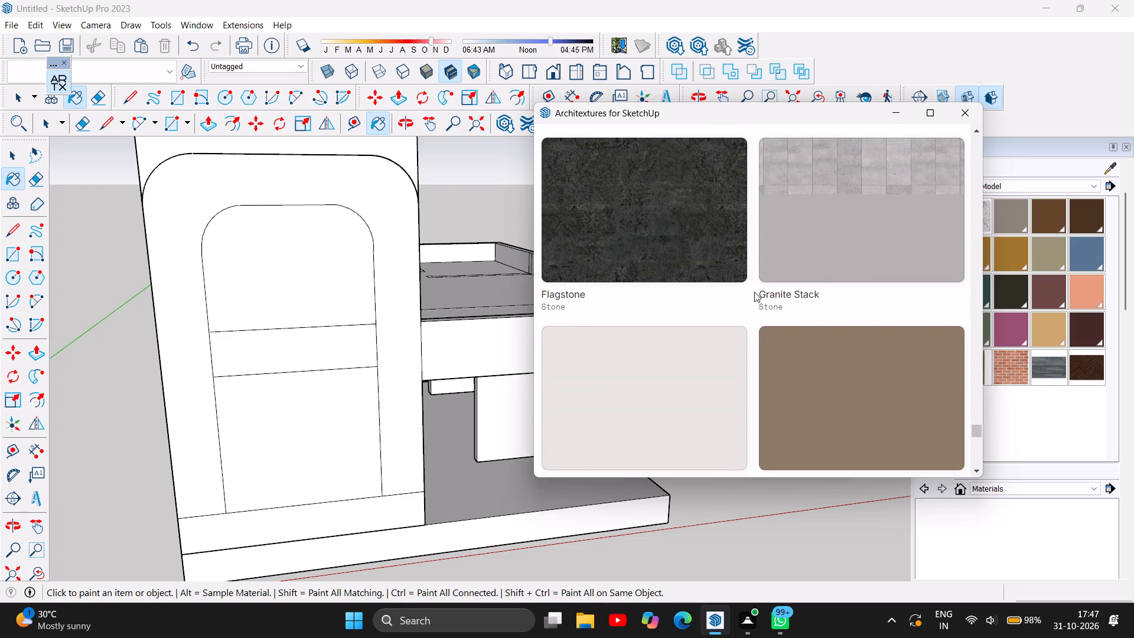
pyautogui.scroll(-2, 754, 292)
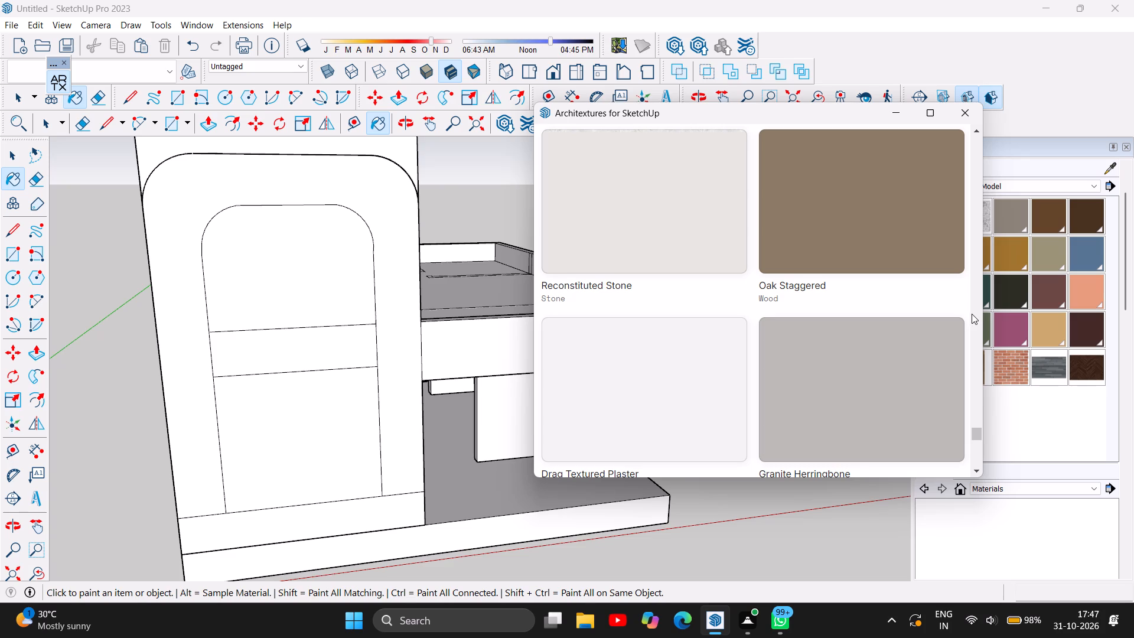
pyautogui.scroll(-4, 977, 396)
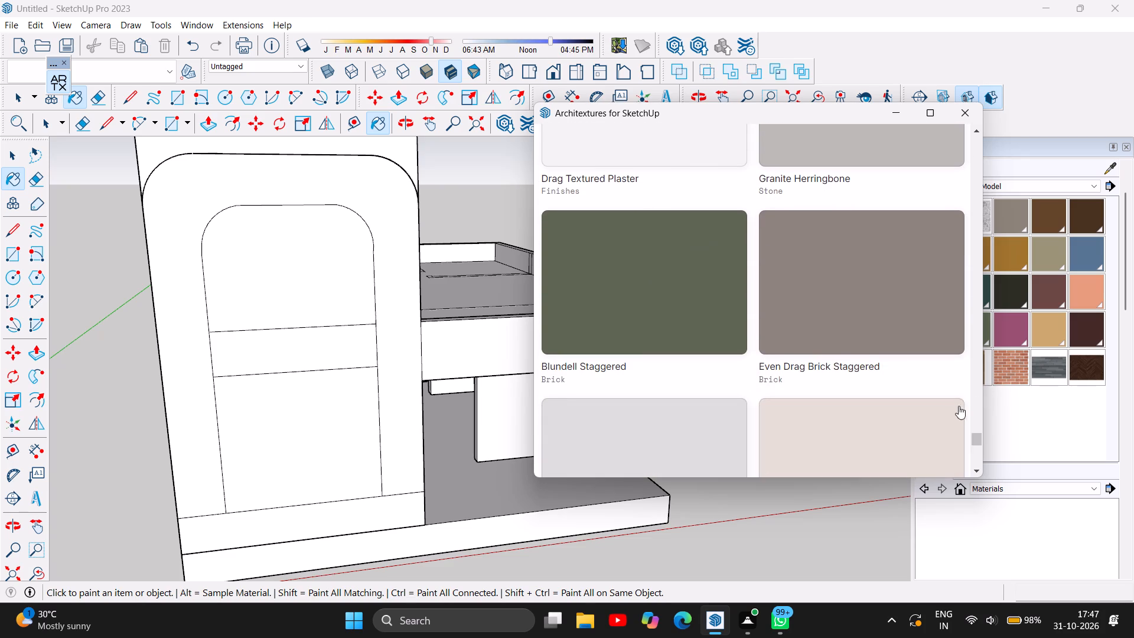
pyautogui.scroll(-5, 934, 437)
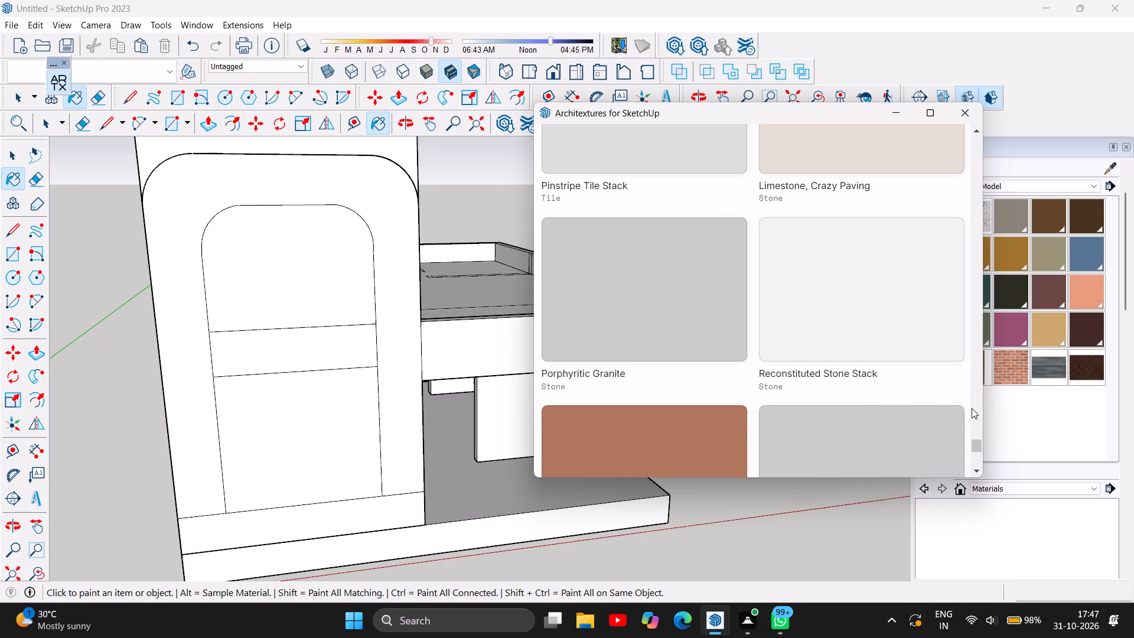
pyautogui.scroll(-3, 976, 397)
# Load another batch of textures and compare the brick, stone, carpet, terrazzo and wood options down to Larch Stack.
pyautogui.click(744, 399)
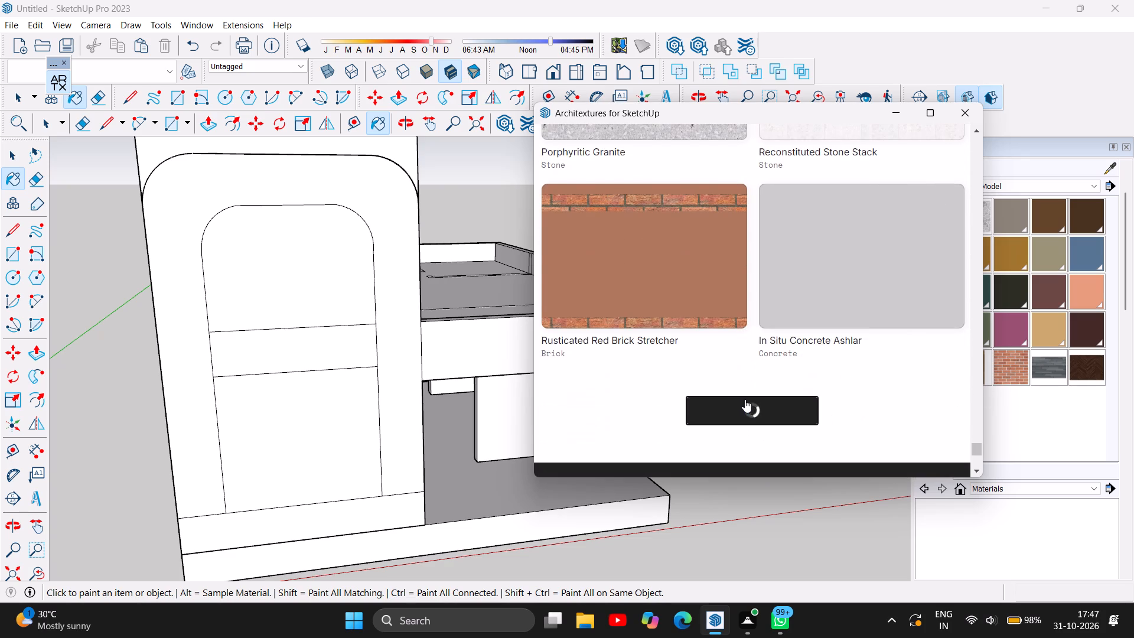
pyautogui.scroll(5, 851, 324)
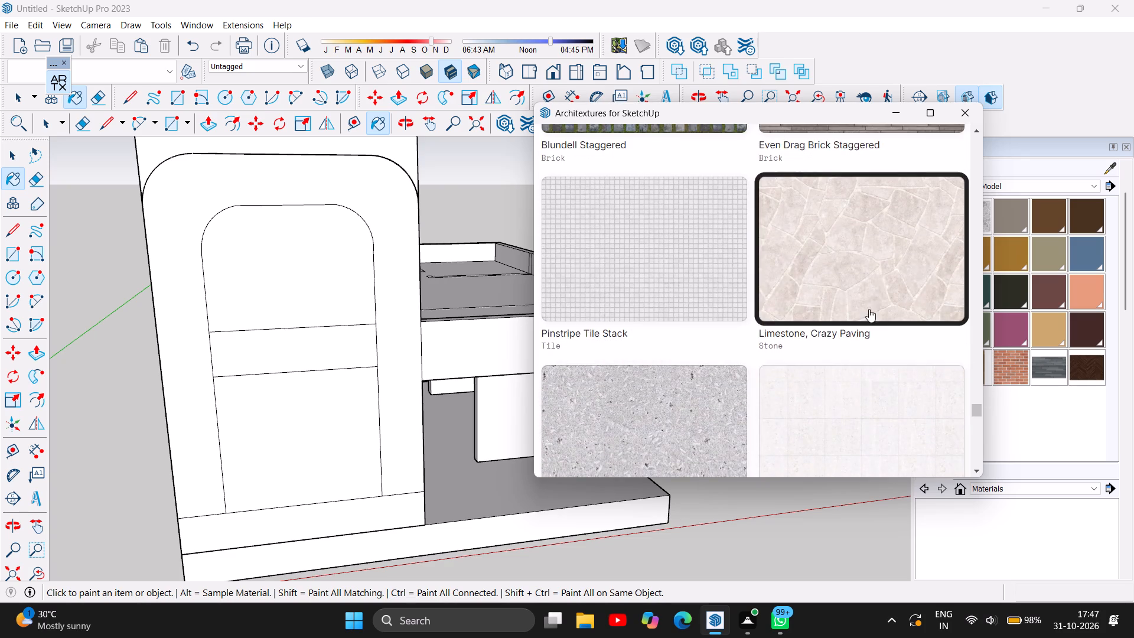
pyautogui.scroll(3, 872, 304)
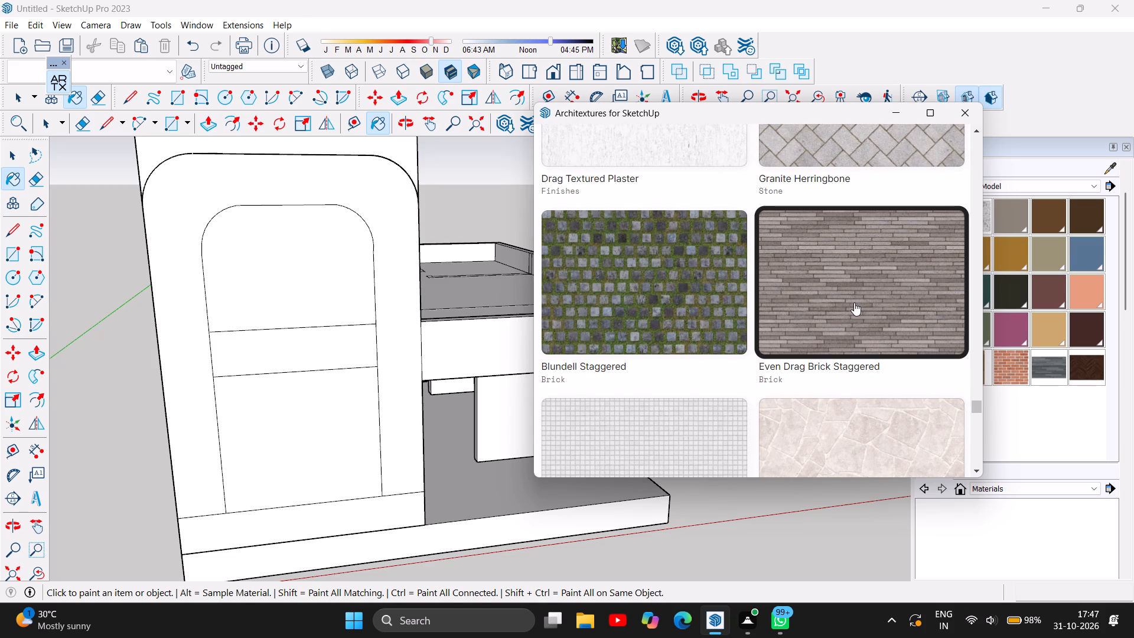
pyautogui.scroll(-5, 852, 304)
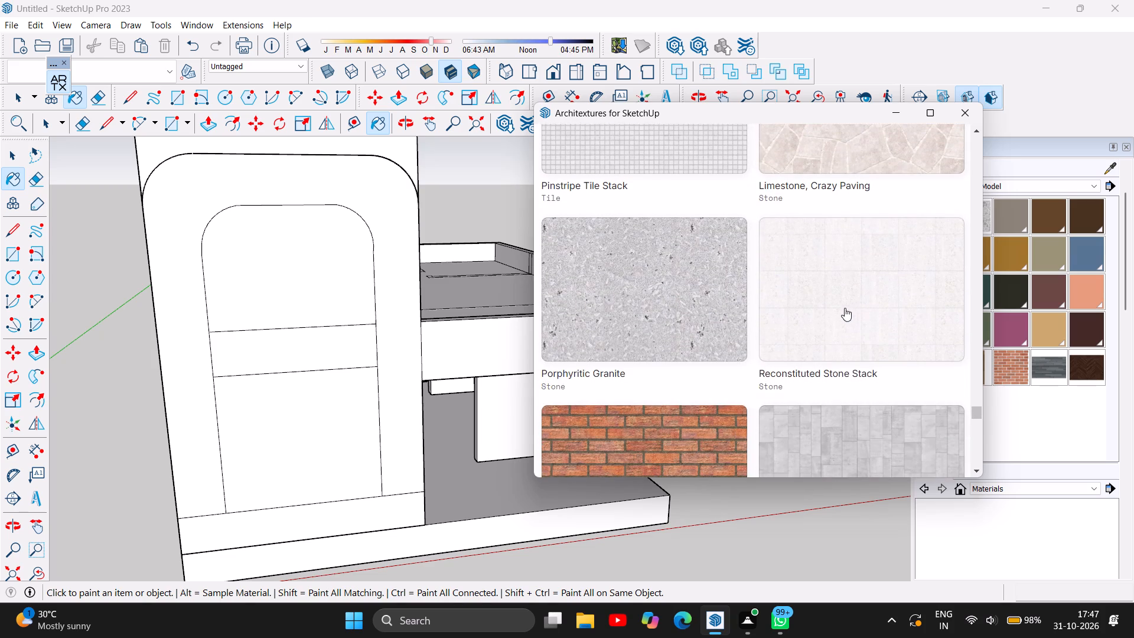
pyautogui.scroll(-9, 830, 331)
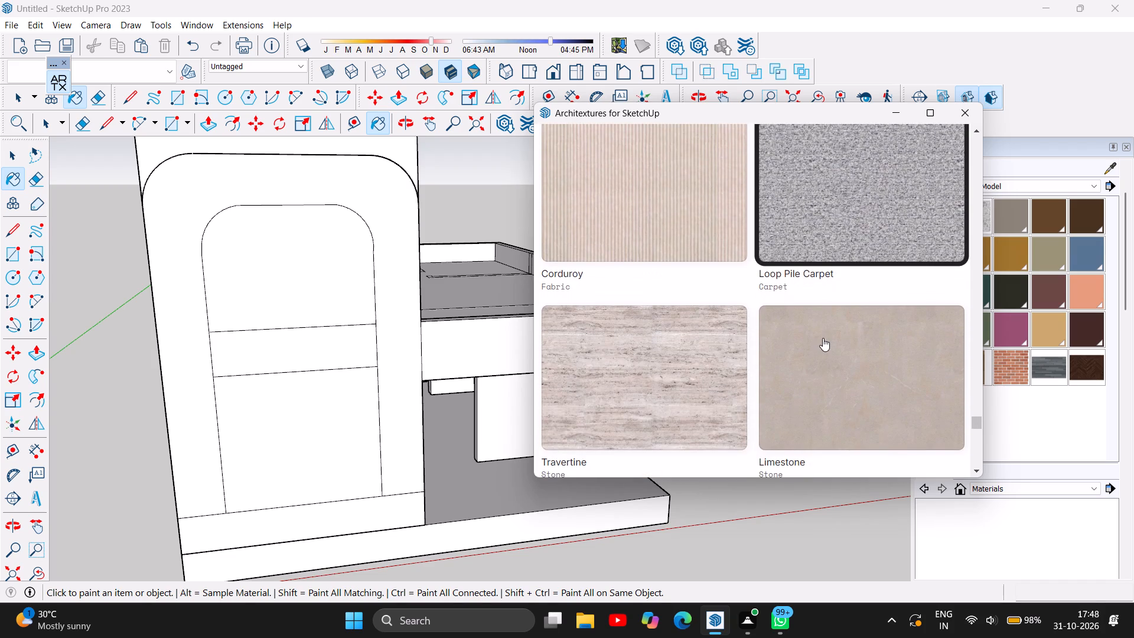
pyautogui.scroll(-4, 823, 338)
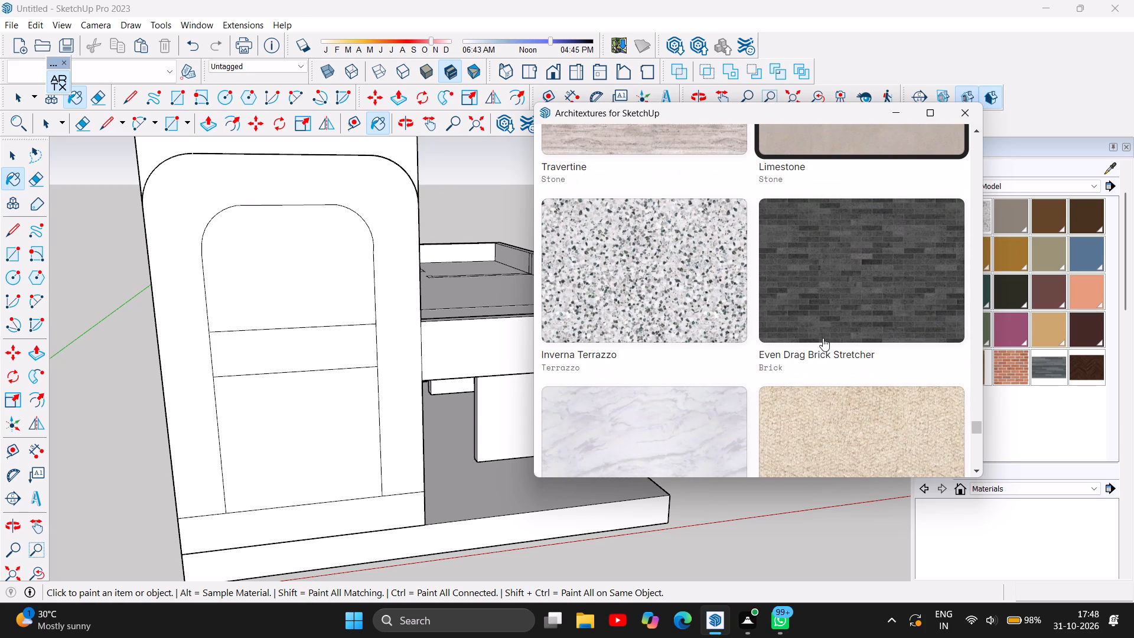
pyautogui.scroll(-10, 823, 338)
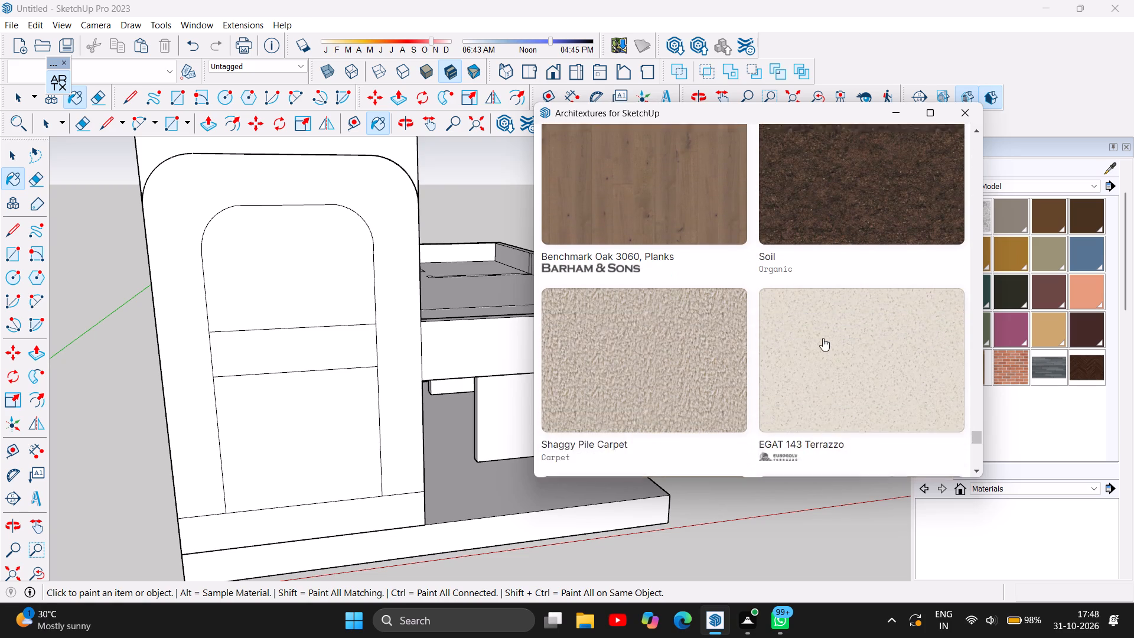
pyautogui.scroll(-9, 823, 338)
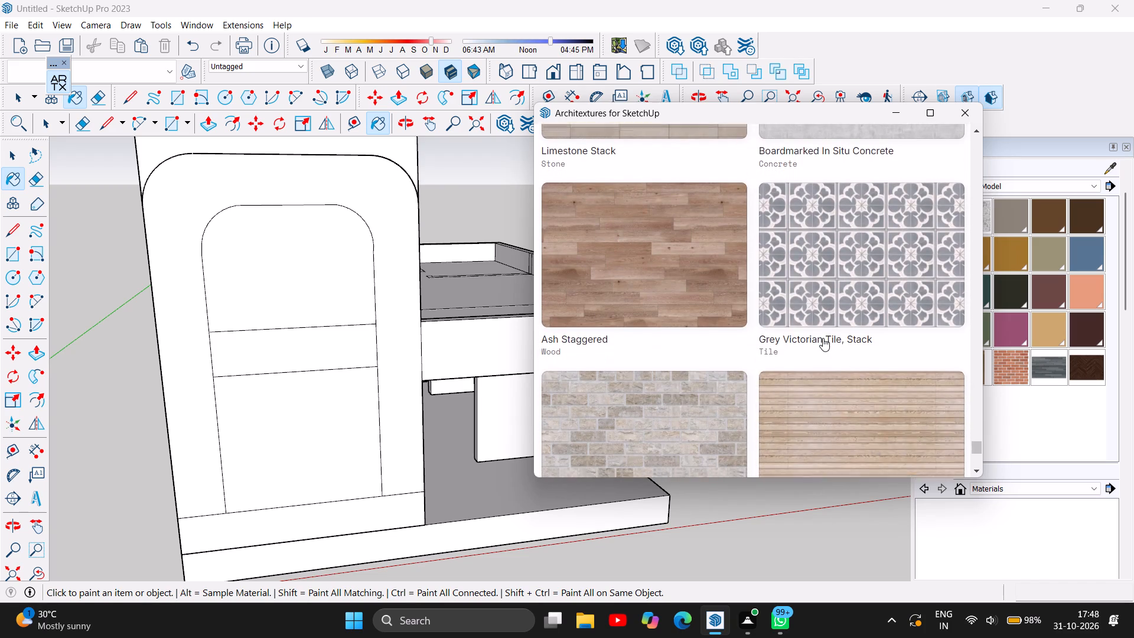
pyautogui.scroll(-3, 823, 338)
# Load further textures and look through them from Pine and Petals, Sand to Standing Seam Zinc and Oak Veneered MDF.
pyautogui.click(777, 312)
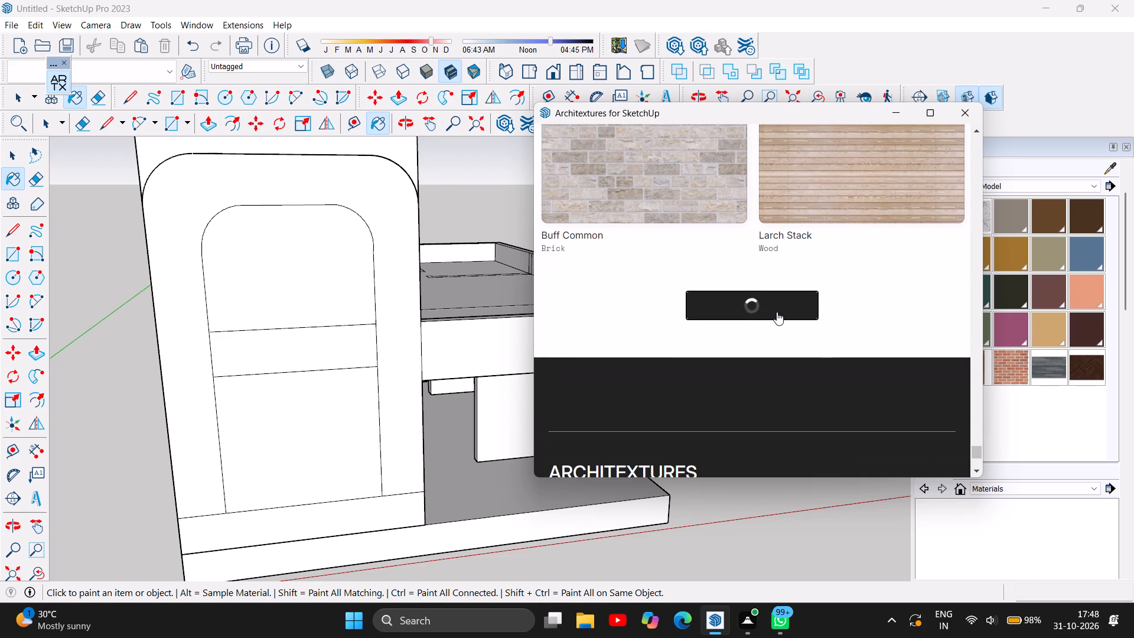
pyautogui.scroll(-4, 775, 313)
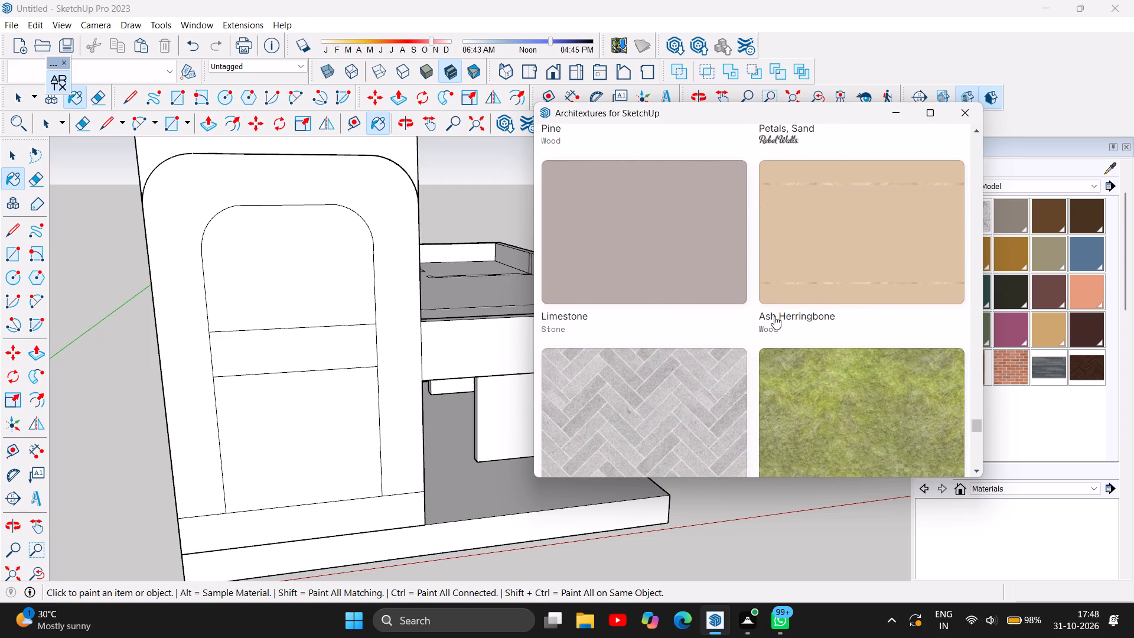
pyautogui.scroll(-8, 774, 316)
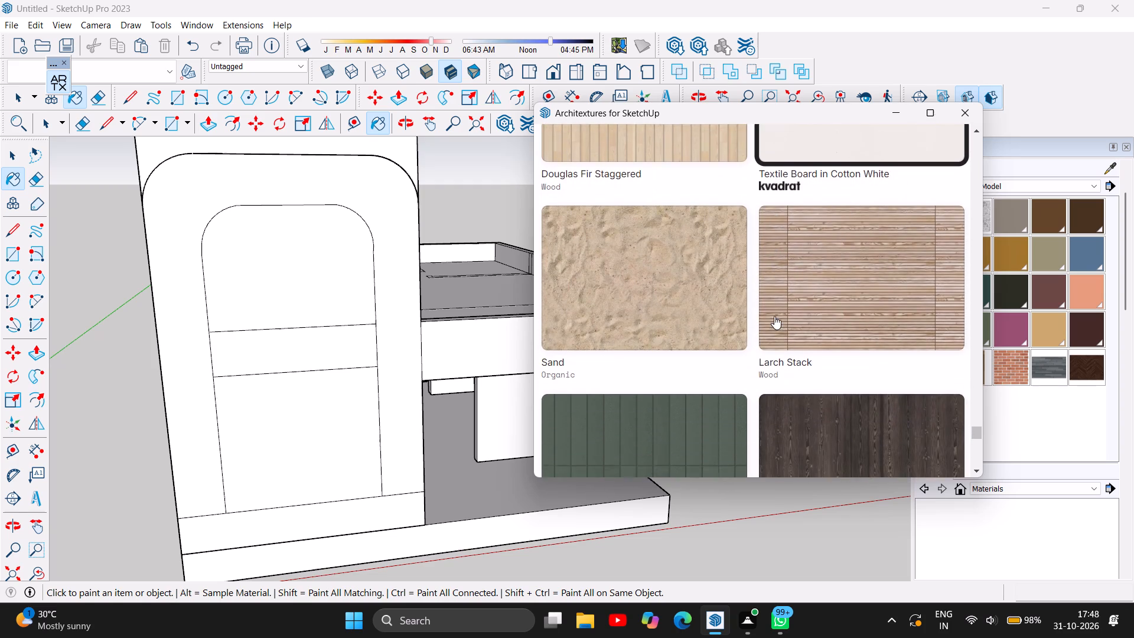
pyautogui.scroll(-4, 774, 316)
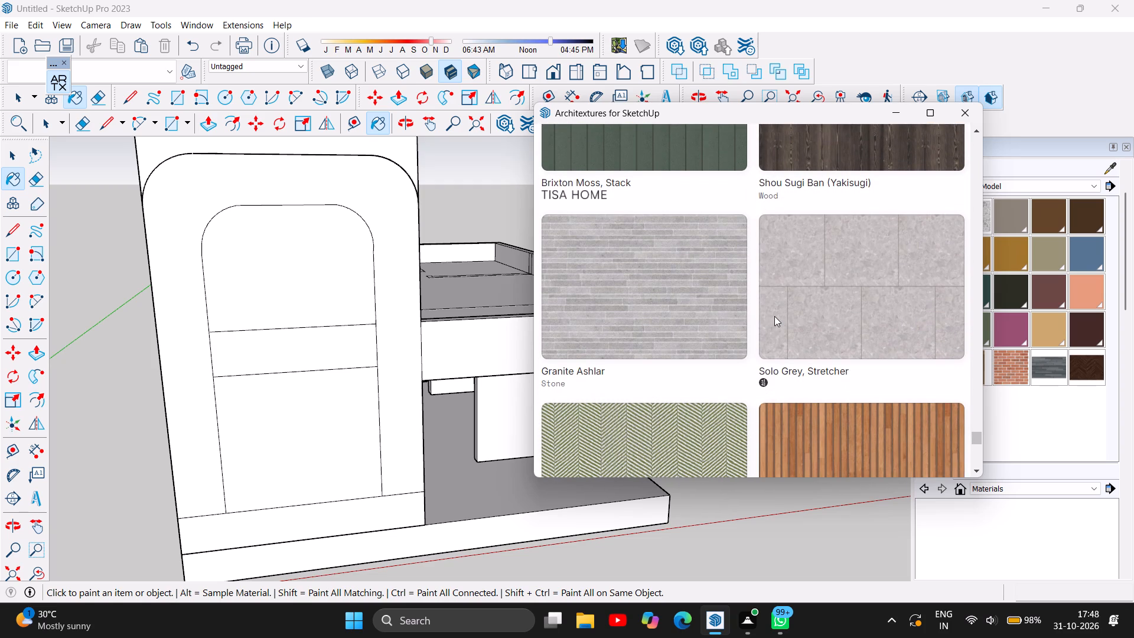
pyautogui.scroll(-6, 774, 316)
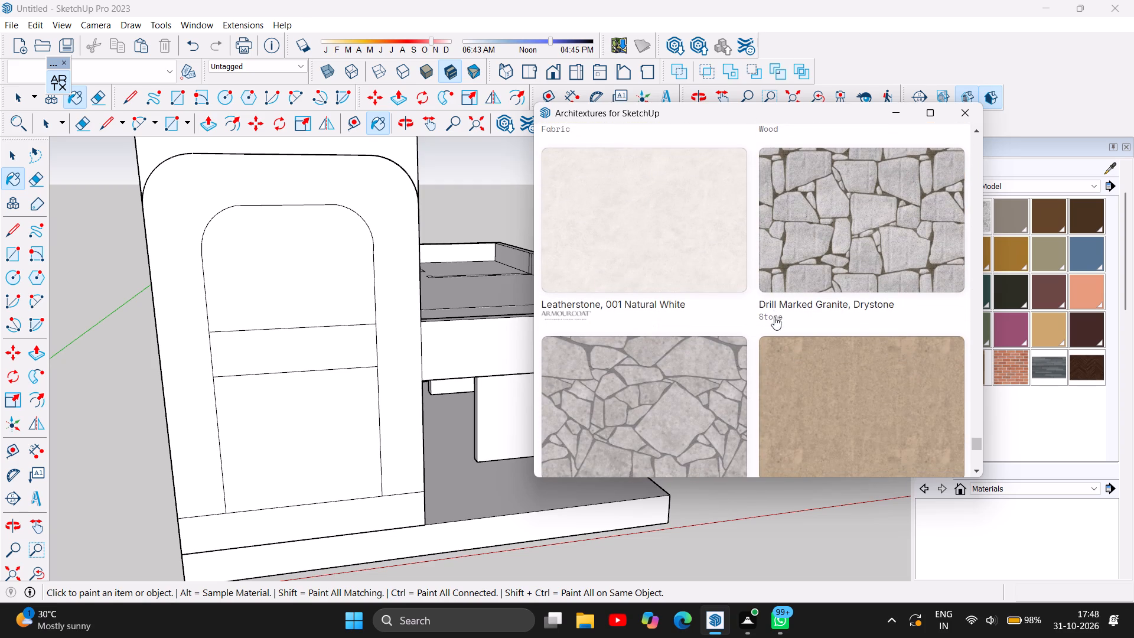
pyautogui.scroll(-8, 774, 317)
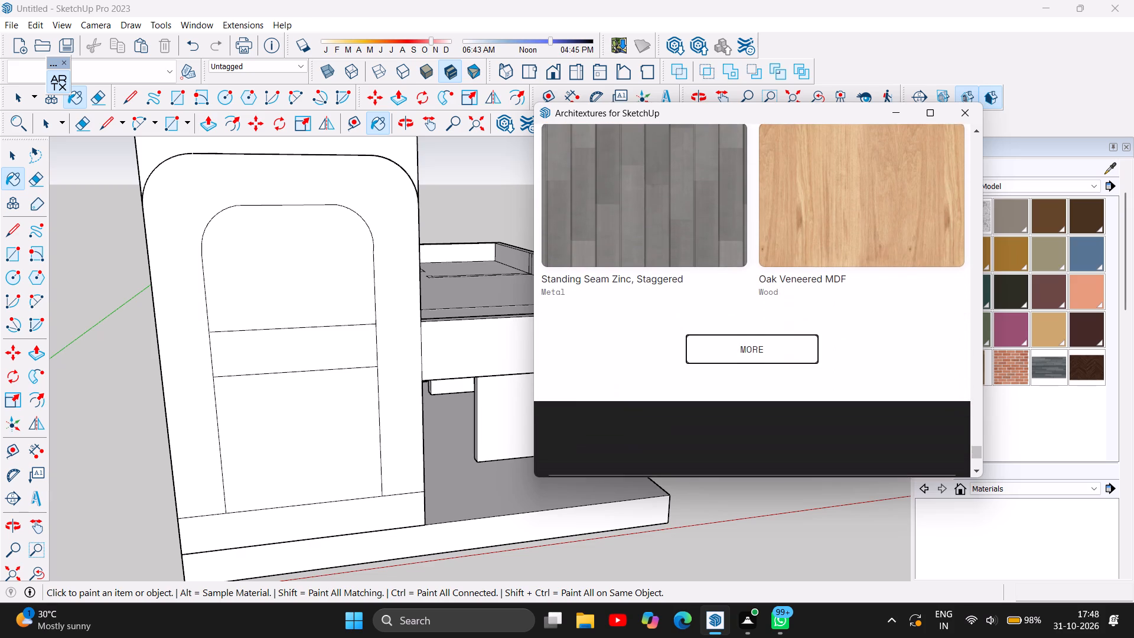
# Load more textures and look through them from Buff Flemish and Dragfaced Brick Common to Douglas Fir Staggered and OSB.
pyautogui.click(778, 341)
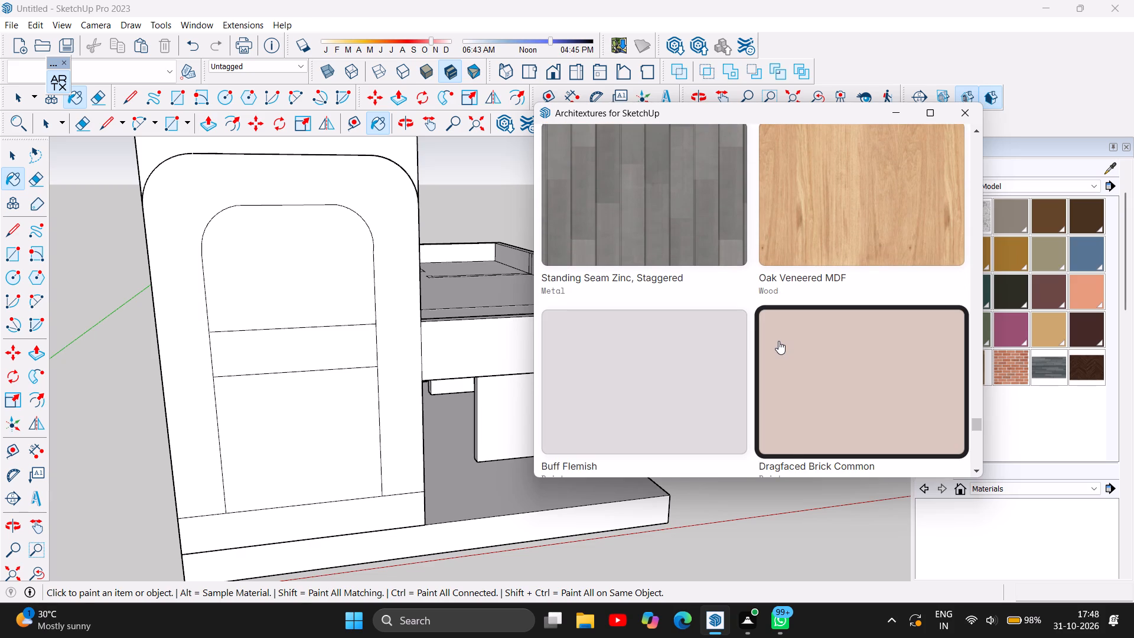
pyautogui.scroll(-2, 778, 341)
pyautogui.scroll(-3, 904, 340)
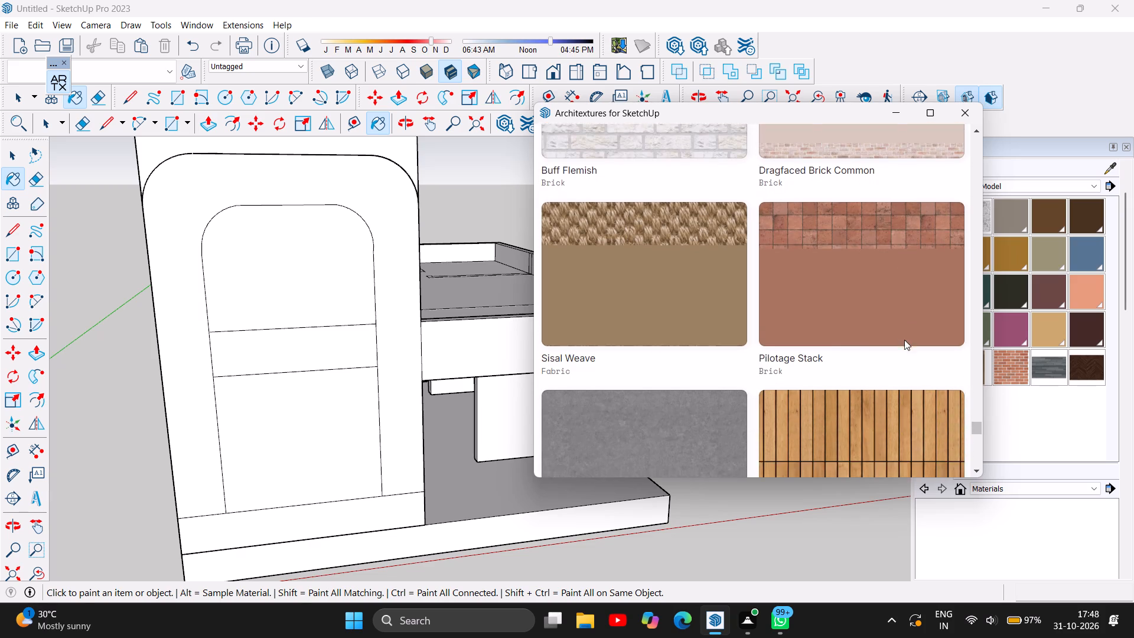
pyautogui.scroll(-10, 904, 340)
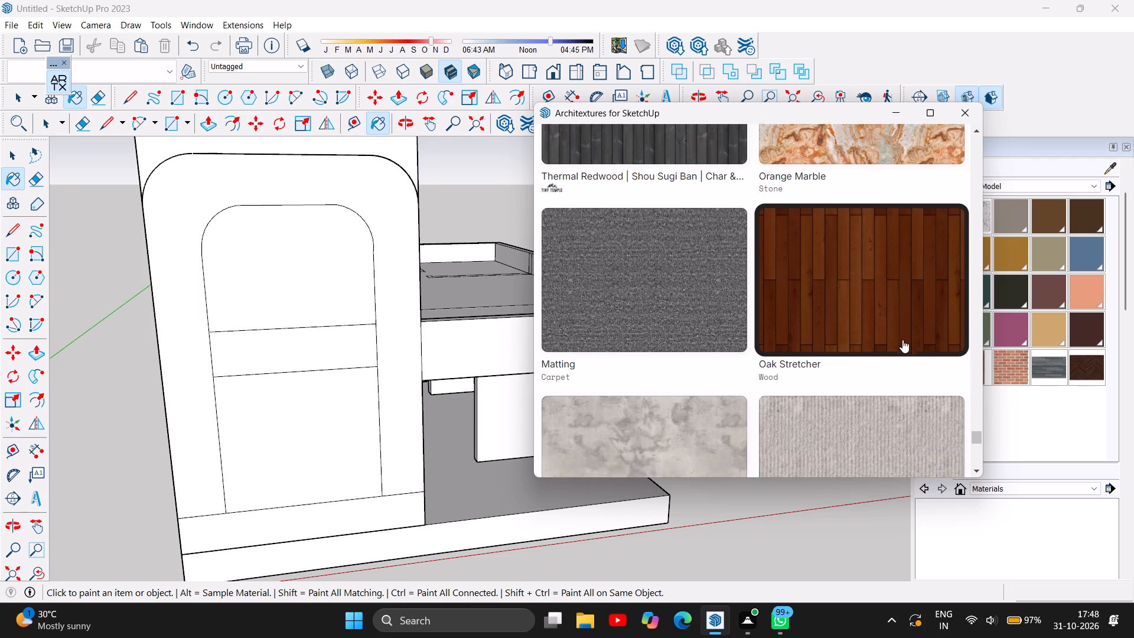
pyautogui.scroll(-9, 902, 340)
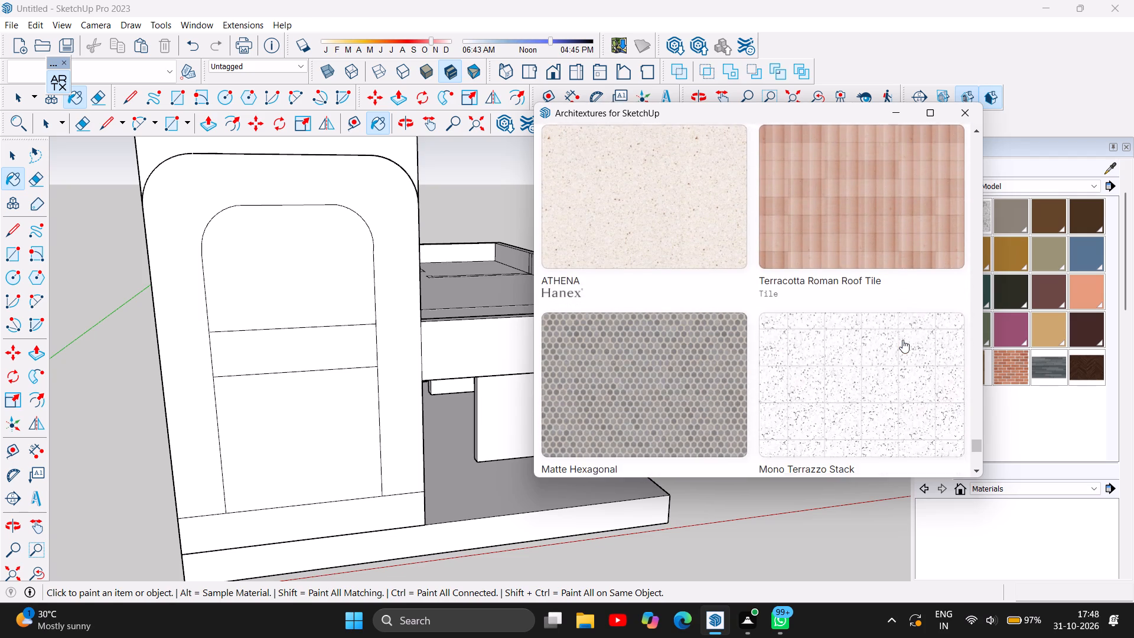
pyautogui.scroll(-6, 902, 340)
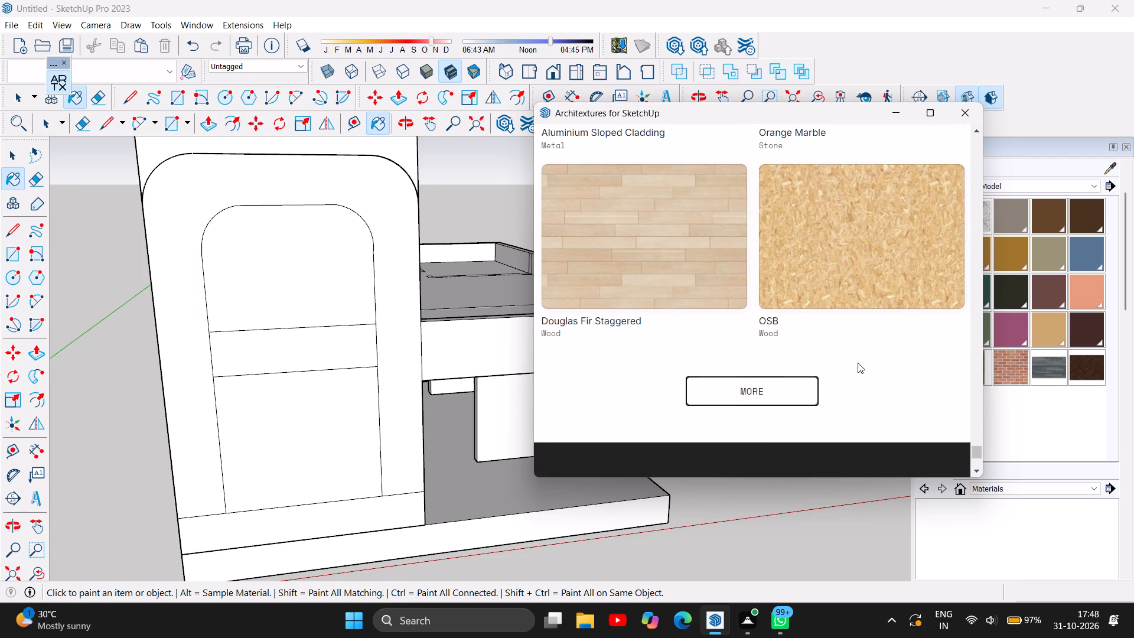
# Load more textures and import the Distressed Leather fabric texture into the model's materials.
pyautogui.click(788, 375)
pyautogui.click(784, 389)
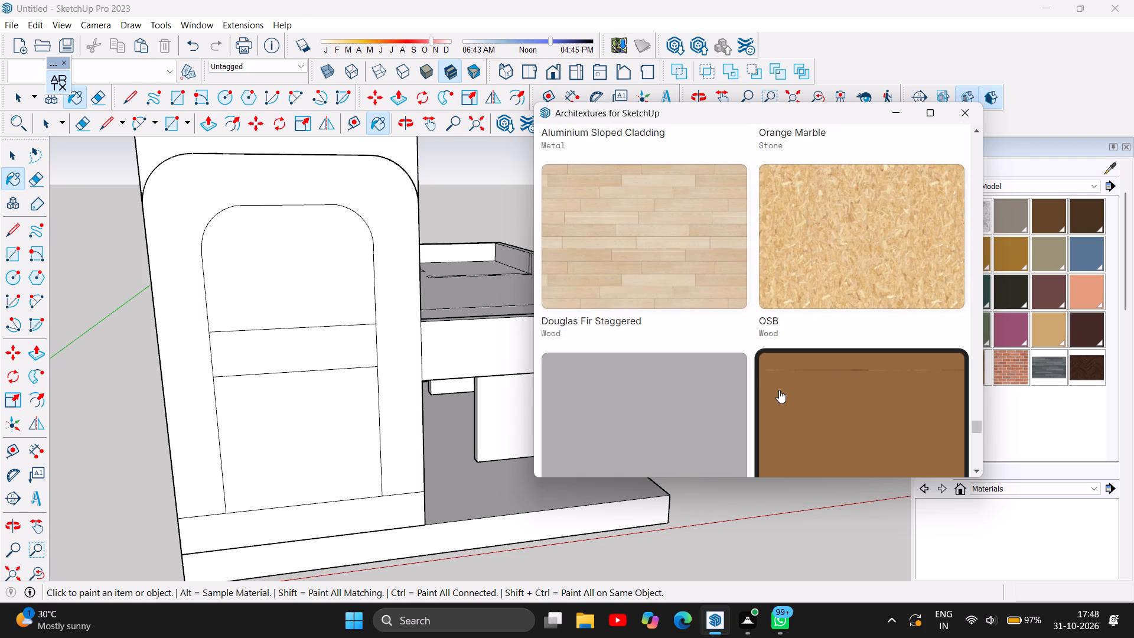
pyautogui.scroll(-6, 789, 411)
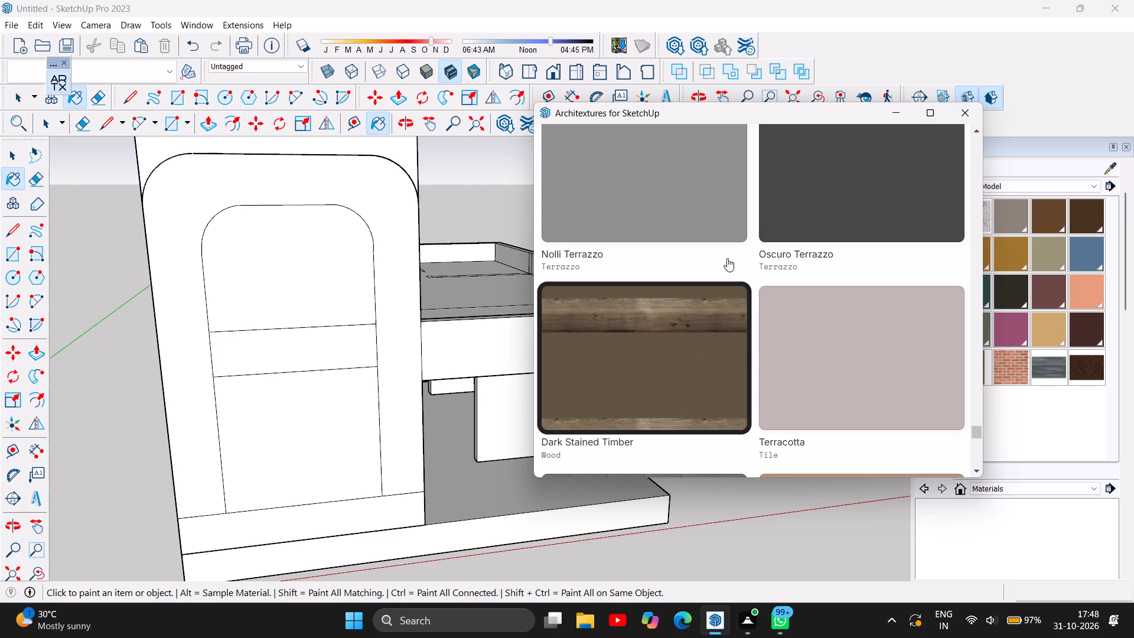
pyautogui.scroll(-3, 721, 273)
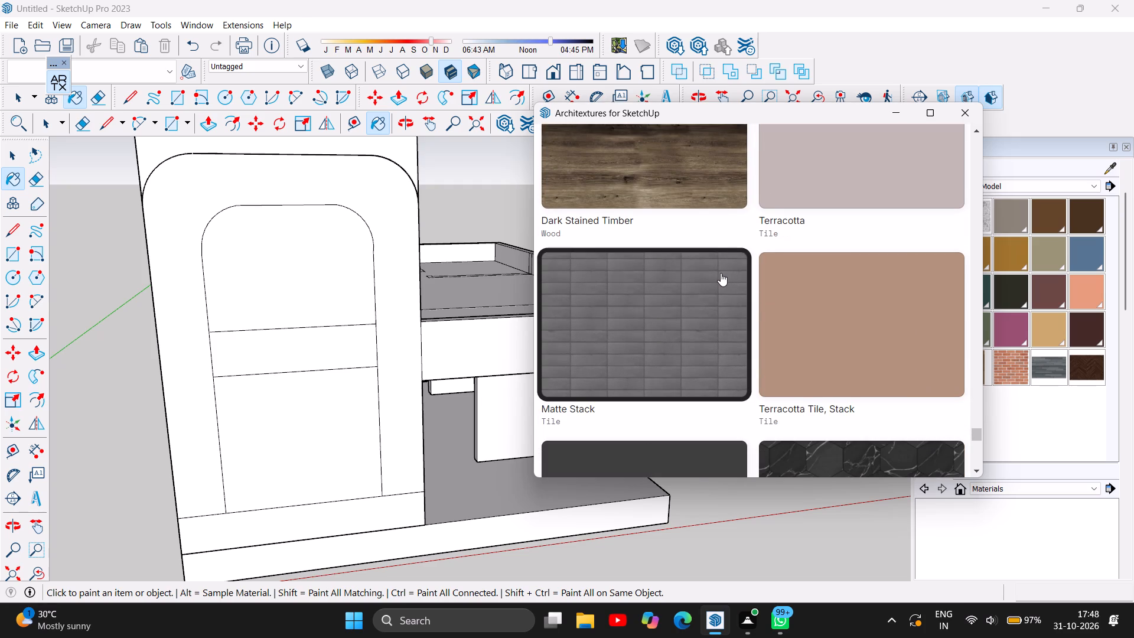
pyautogui.scroll(-5, 717, 294)
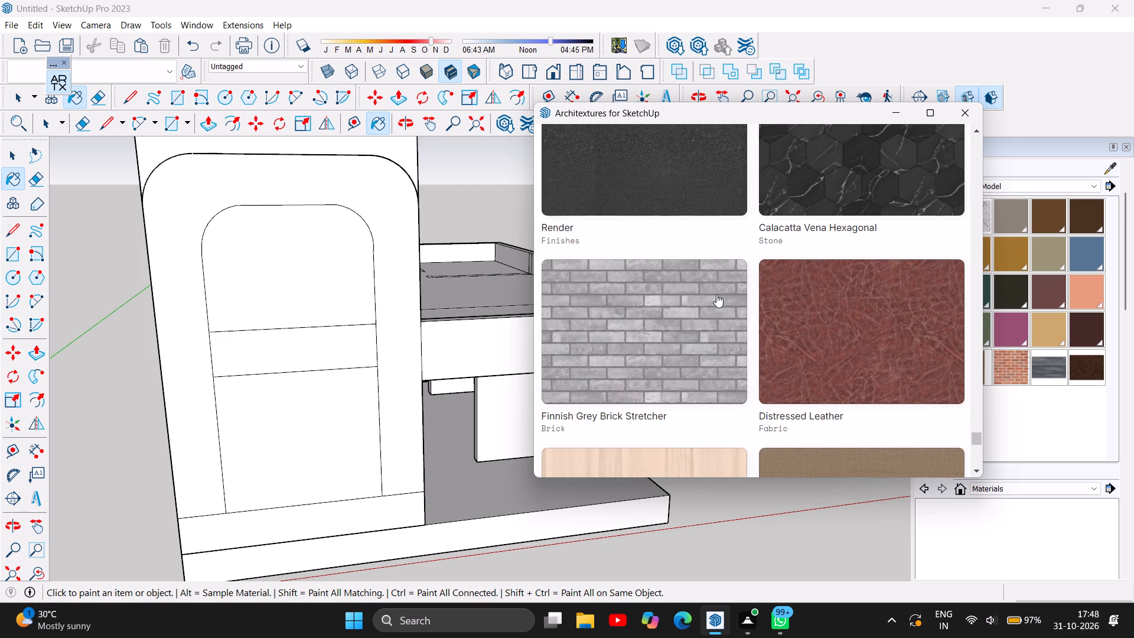
pyautogui.scroll(-1, 716, 294)
pyautogui.click(837, 223)
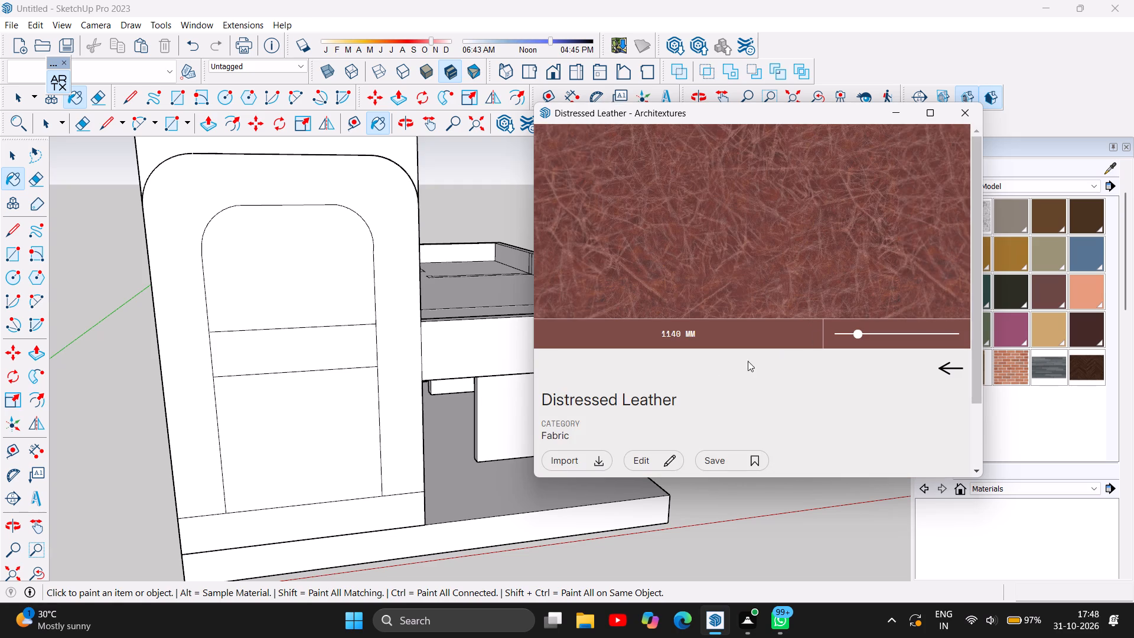
pyautogui.click(578, 454)
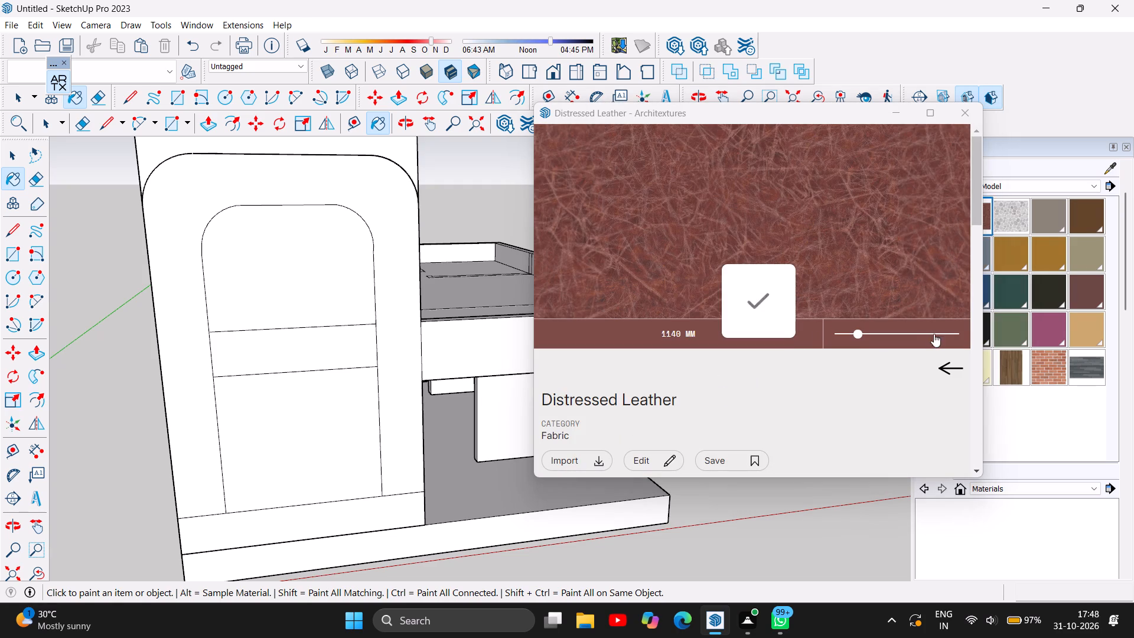
# Import the Finnish Grey Brick Herringbone texture into the model's materials and return to the texture list.
pyautogui.click(945, 363)
pyautogui.scroll(-5, 718, 324)
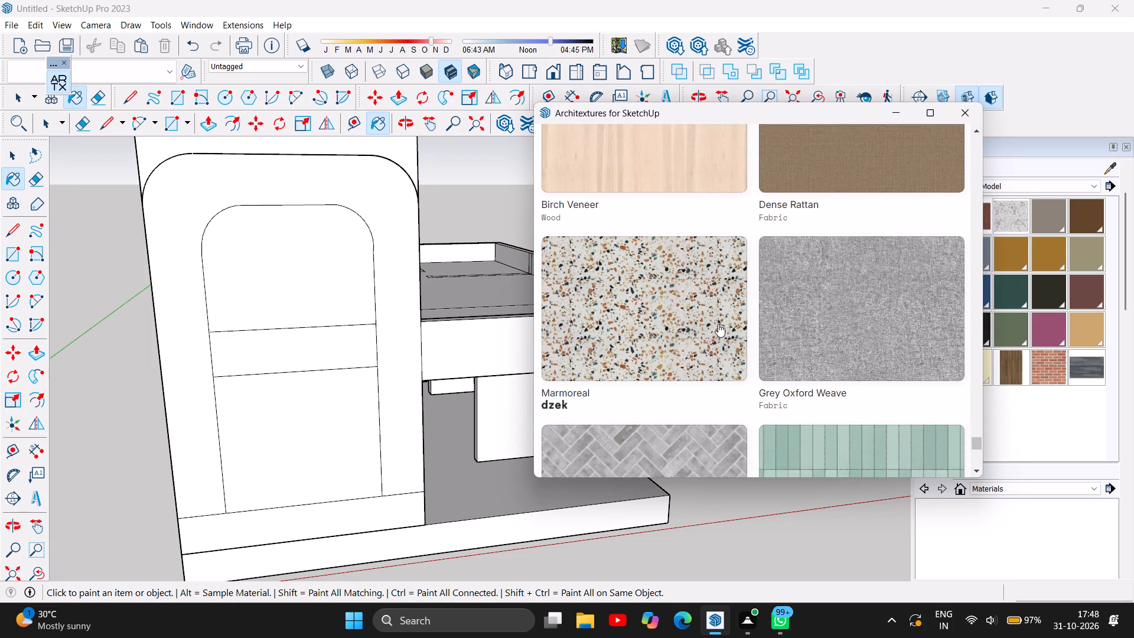
pyautogui.scroll(-3, 720, 336)
pyautogui.click(662, 266)
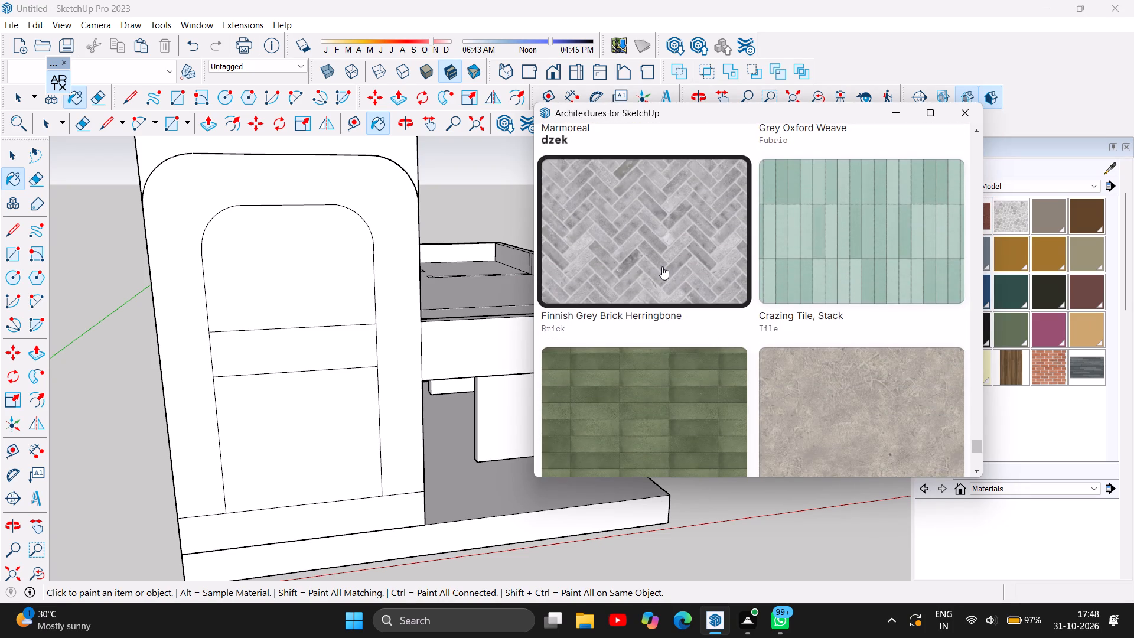
pyautogui.click(599, 454)
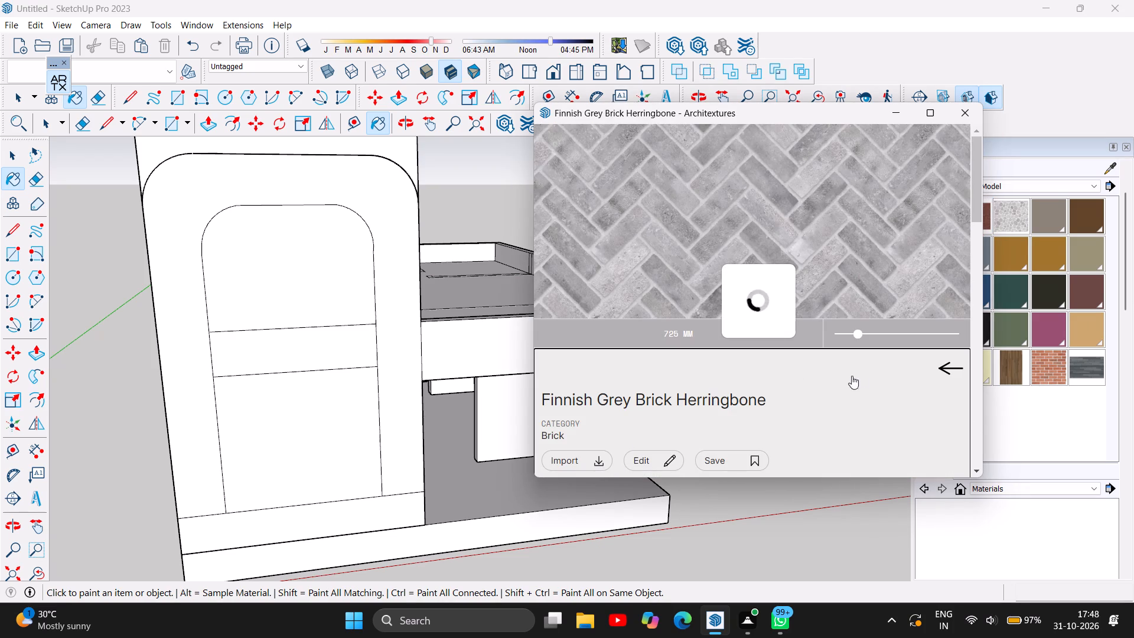
pyautogui.click(939, 367)
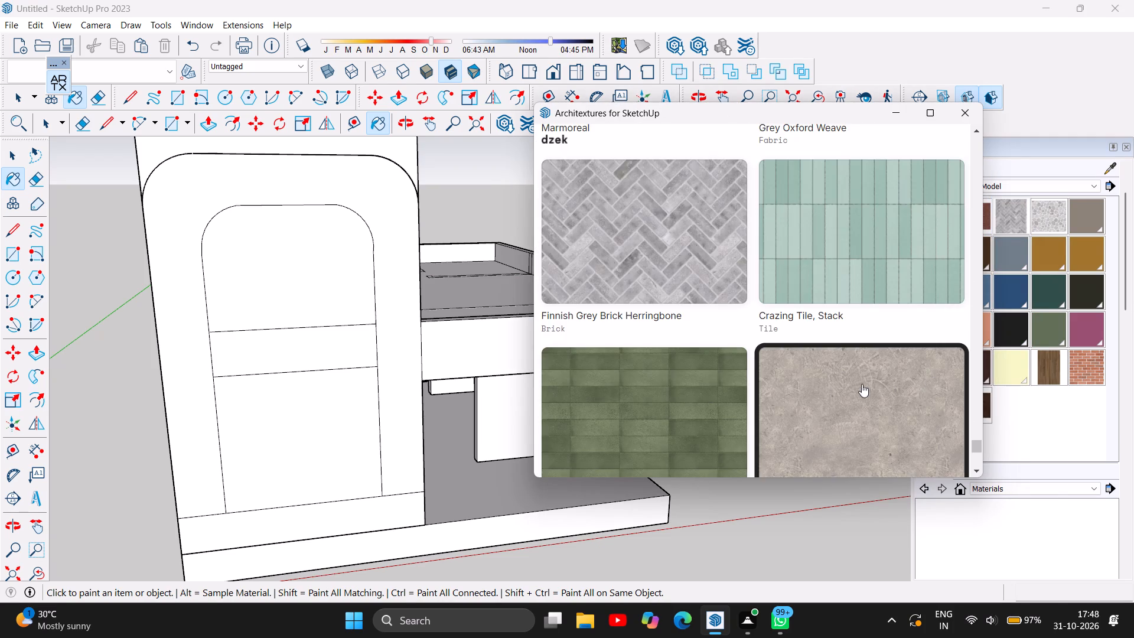
# Import the blue Suede fabric texture into the model's materials and return to the texture list.
pyautogui.scroll(-5, 812, 377)
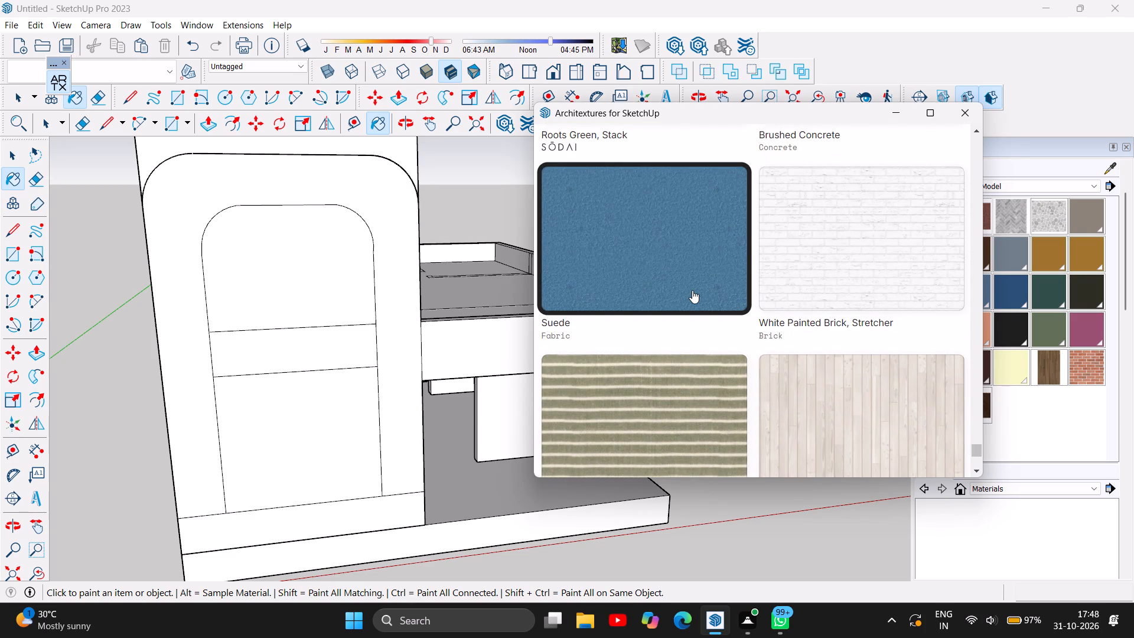
pyautogui.click(692, 290)
pyautogui.click(584, 455)
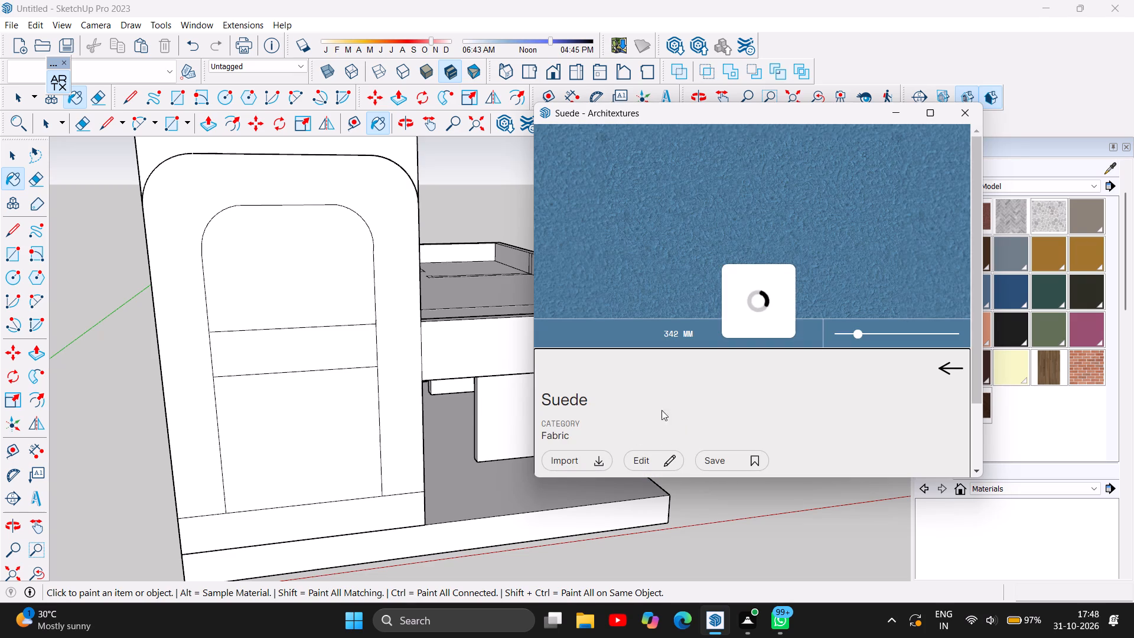
pyautogui.click(943, 363)
# Load more textures and import Castiron Craft Split Modular Panel by Creative Mines into the model's materials.
pyautogui.scroll(-5, 788, 331)
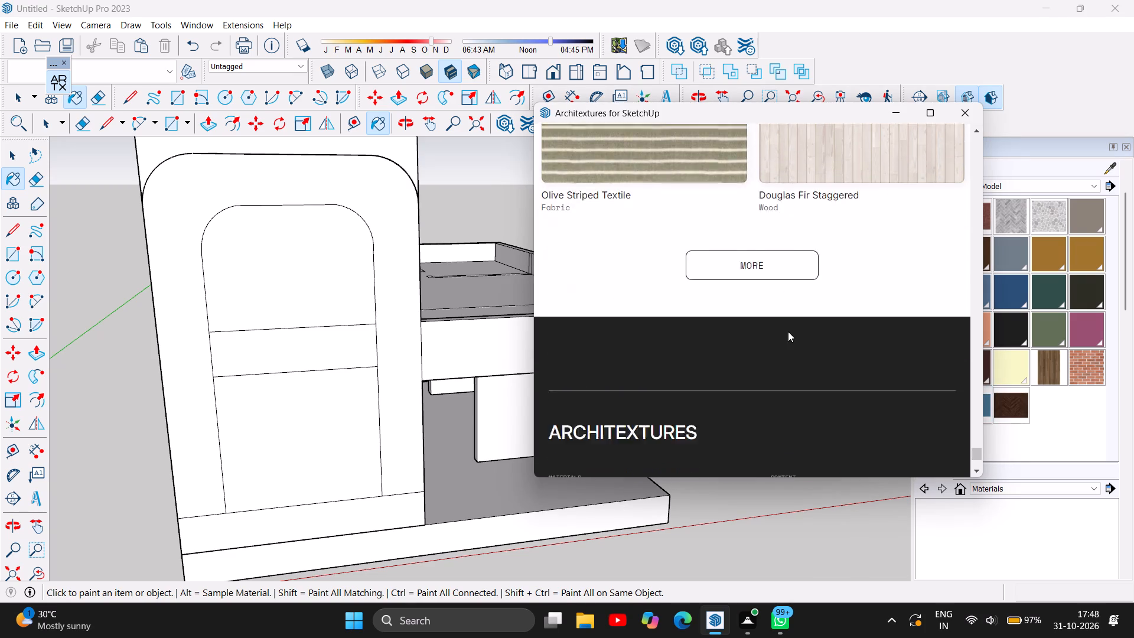
pyautogui.click(761, 218)
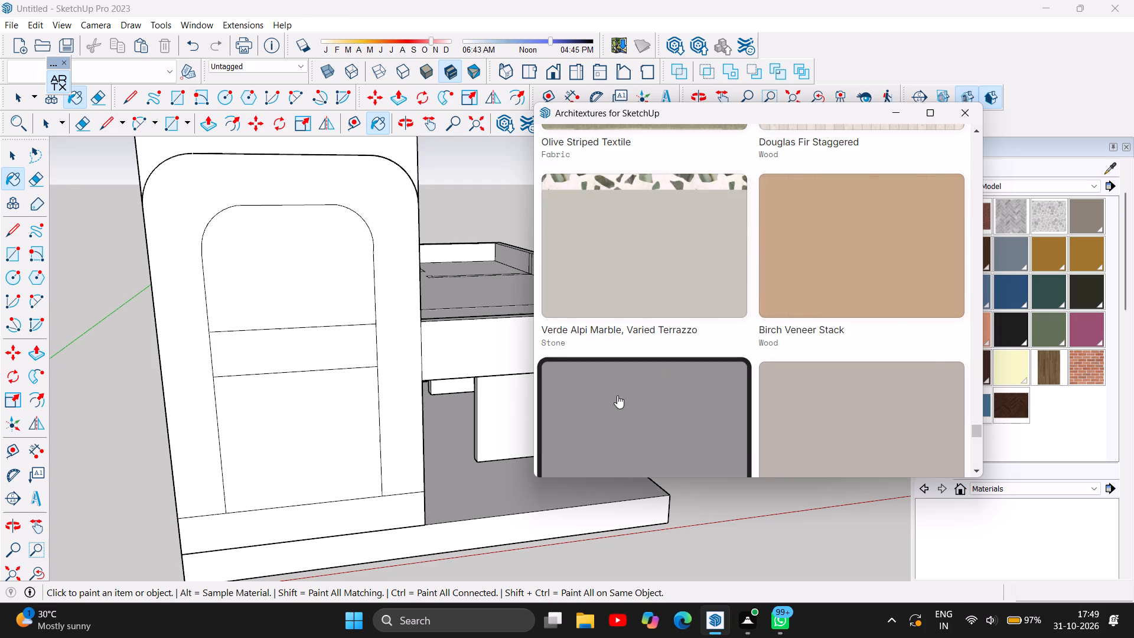
pyautogui.scroll(-4, 734, 330)
pyautogui.scroll(-4, 853, 347)
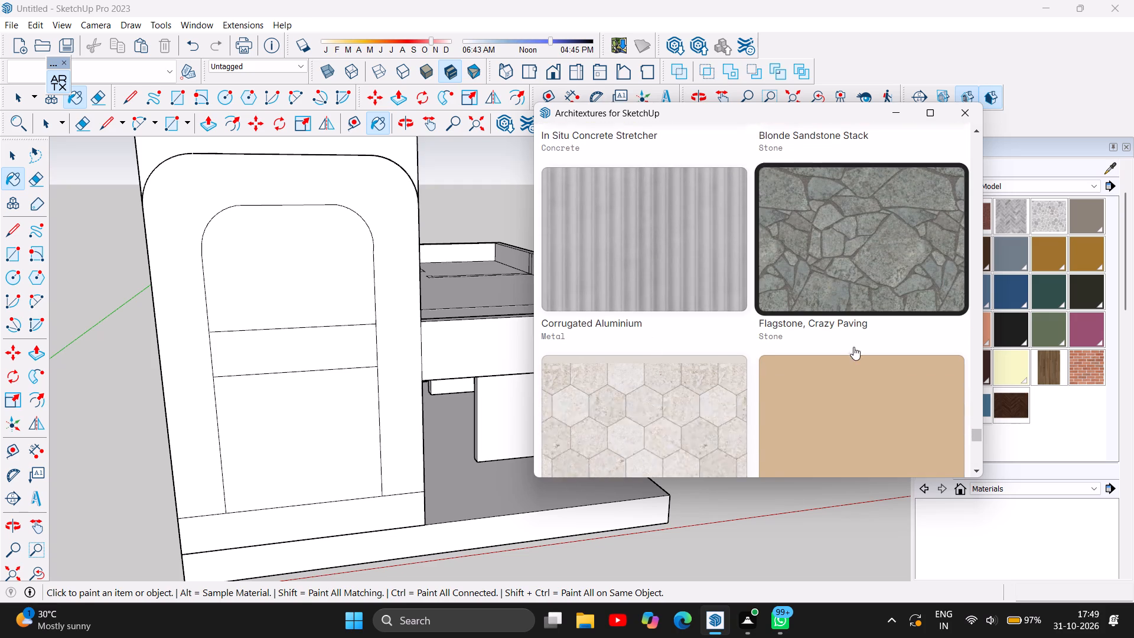
pyautogui.scroll(-11, 853, 347)
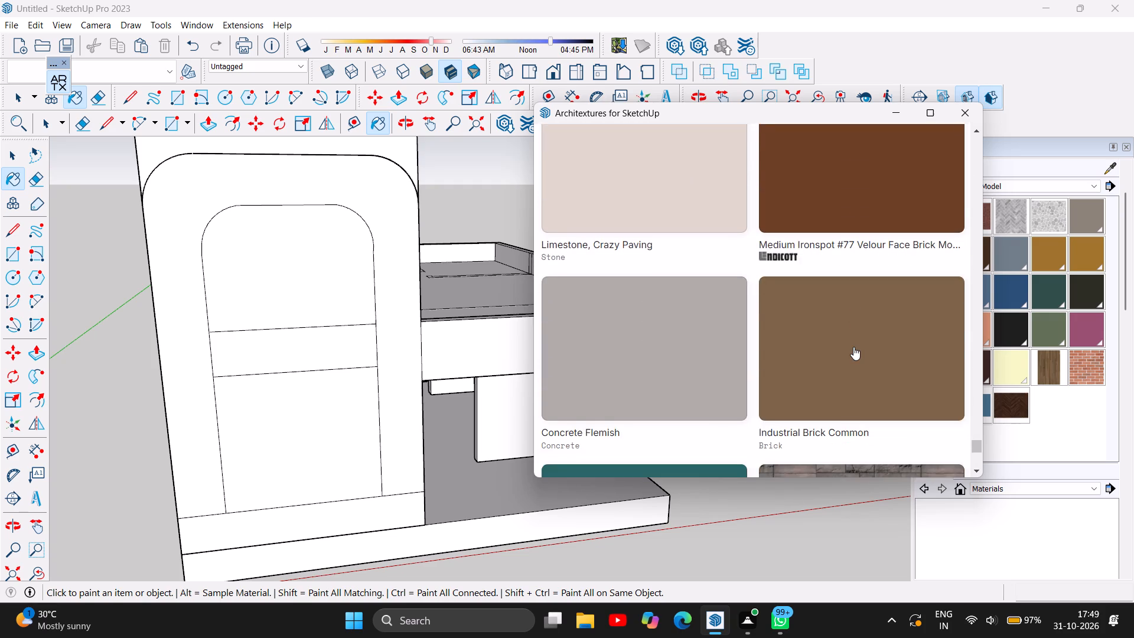
pyautogui.scroll(-7, 853, 347)
pyautogui.scroll(4, 853, 347)
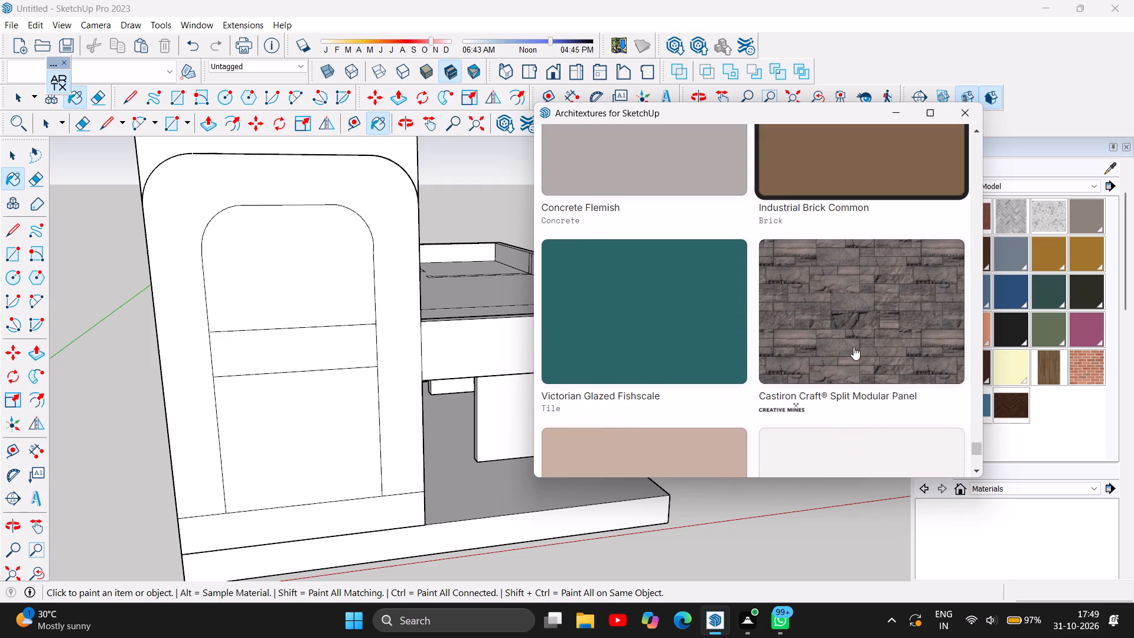
pyautogui.click(856, 347)
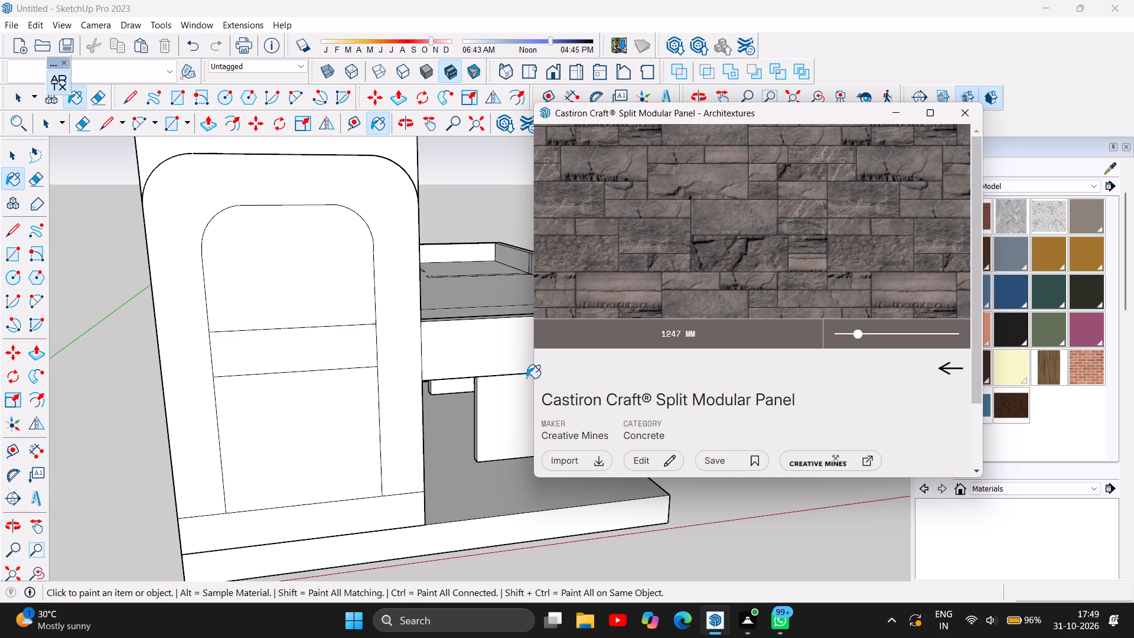
pyautogui.click(595, 466)
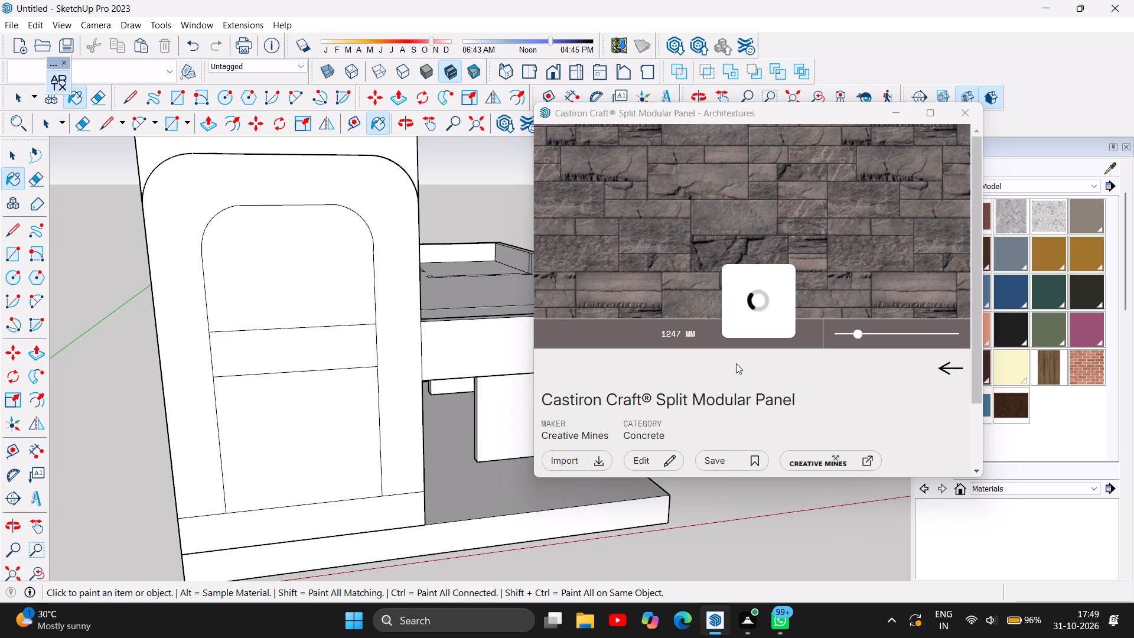
pyautogui.click(948, 367)
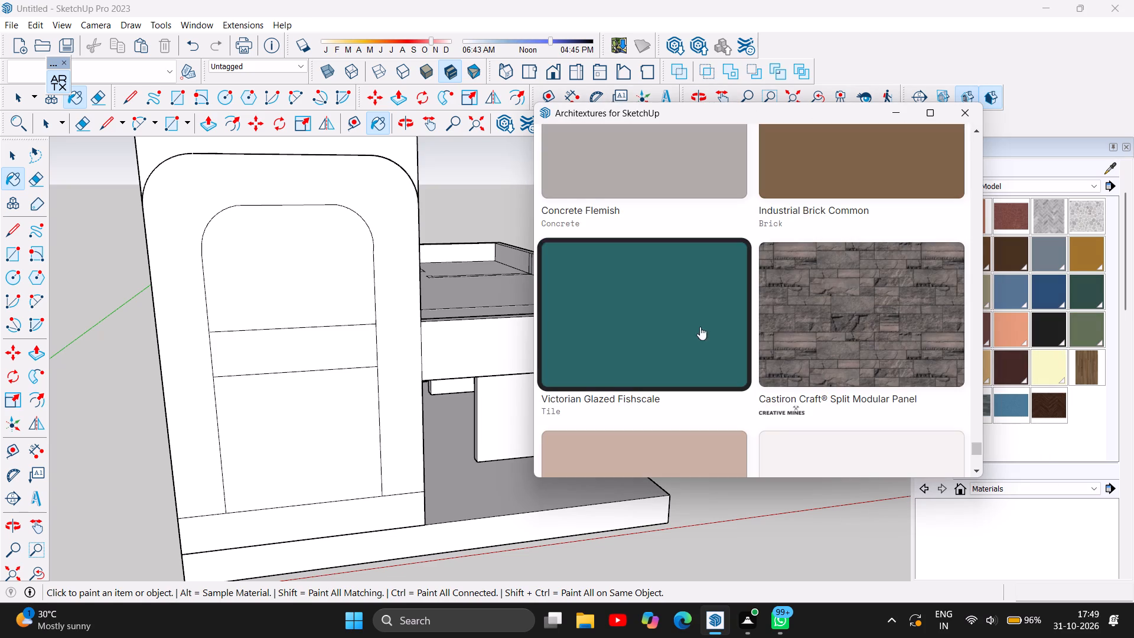
# Look through the remaining loaded textures to the end of the list, and close the Architextures browser.
pyautogui.scroll(-8, 719, 323)
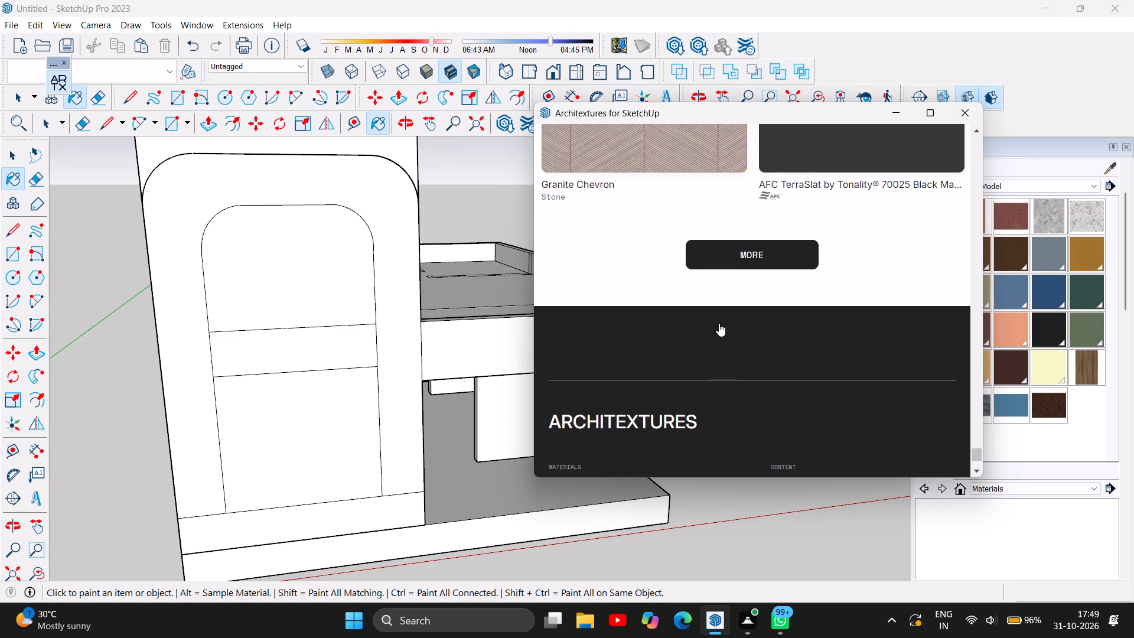
pyautogui.scroll(-3, 719, 323)
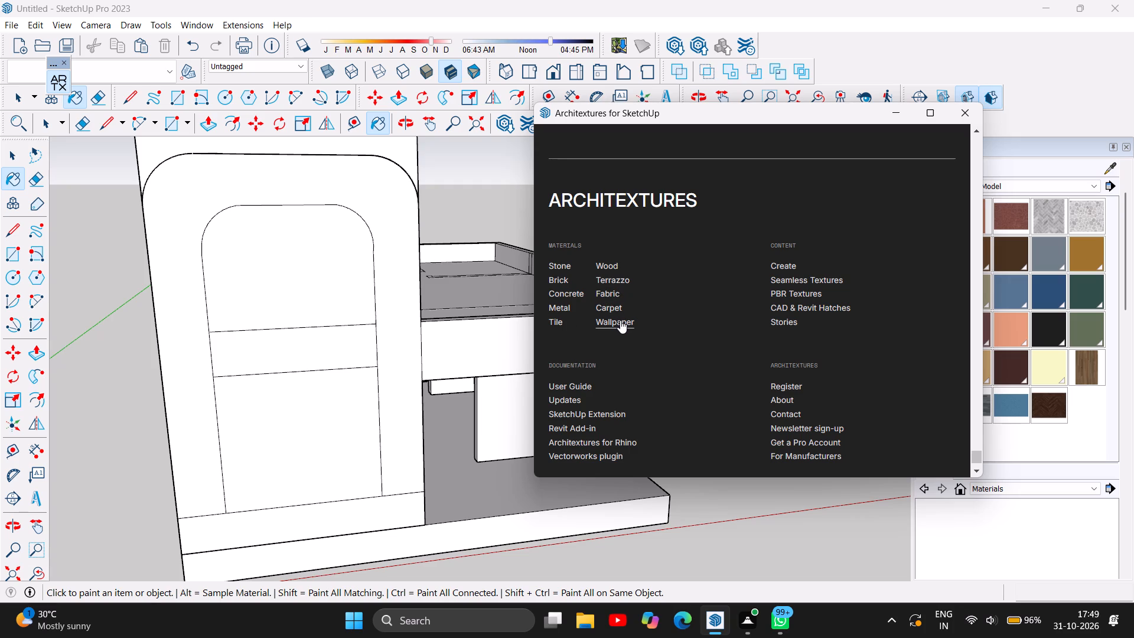
pyautogui.scroll(-3, 716, 335)
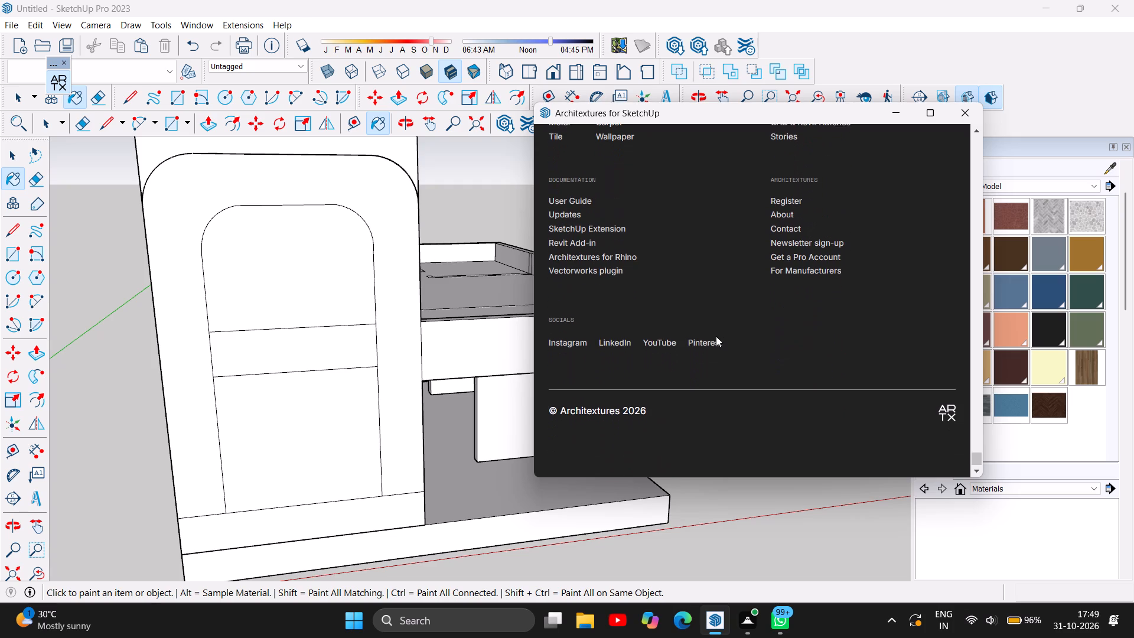
pyautogui.click(969, 112)
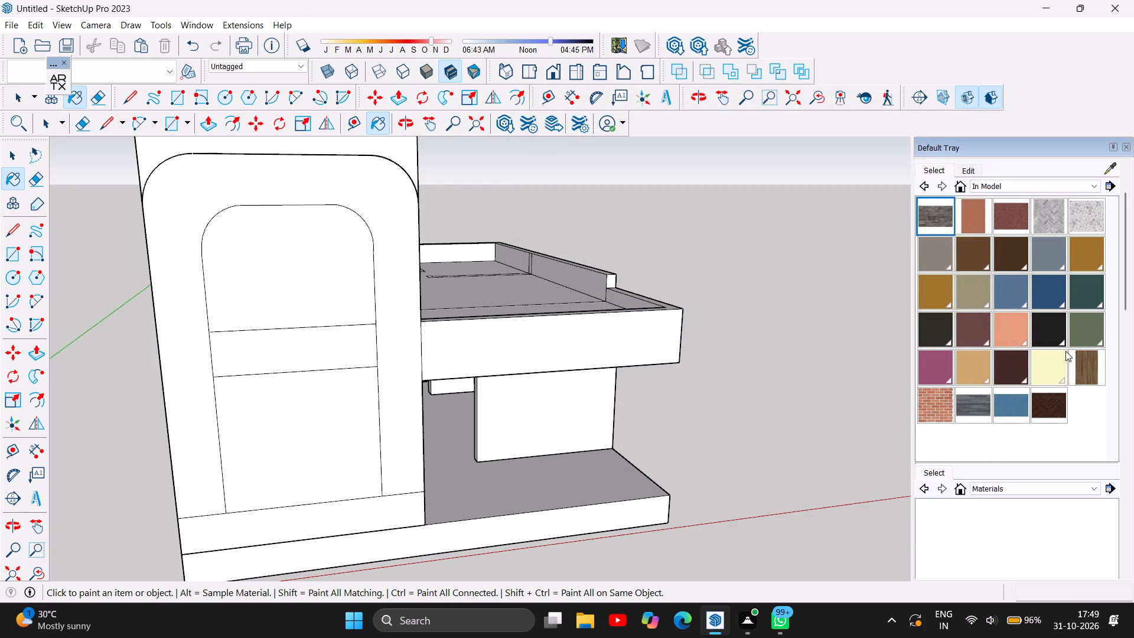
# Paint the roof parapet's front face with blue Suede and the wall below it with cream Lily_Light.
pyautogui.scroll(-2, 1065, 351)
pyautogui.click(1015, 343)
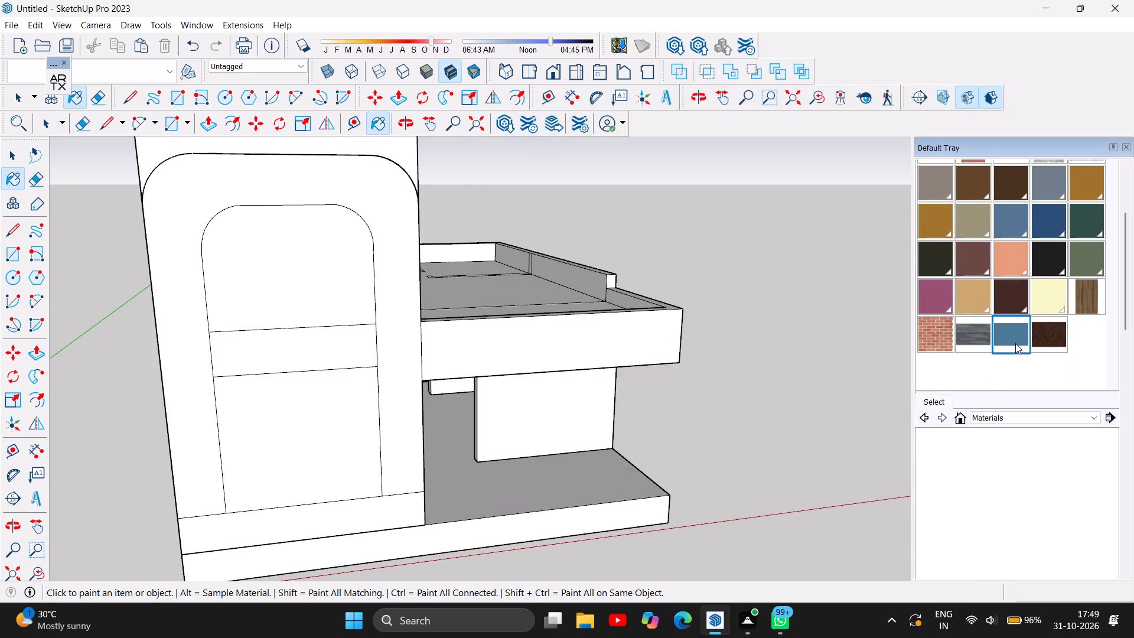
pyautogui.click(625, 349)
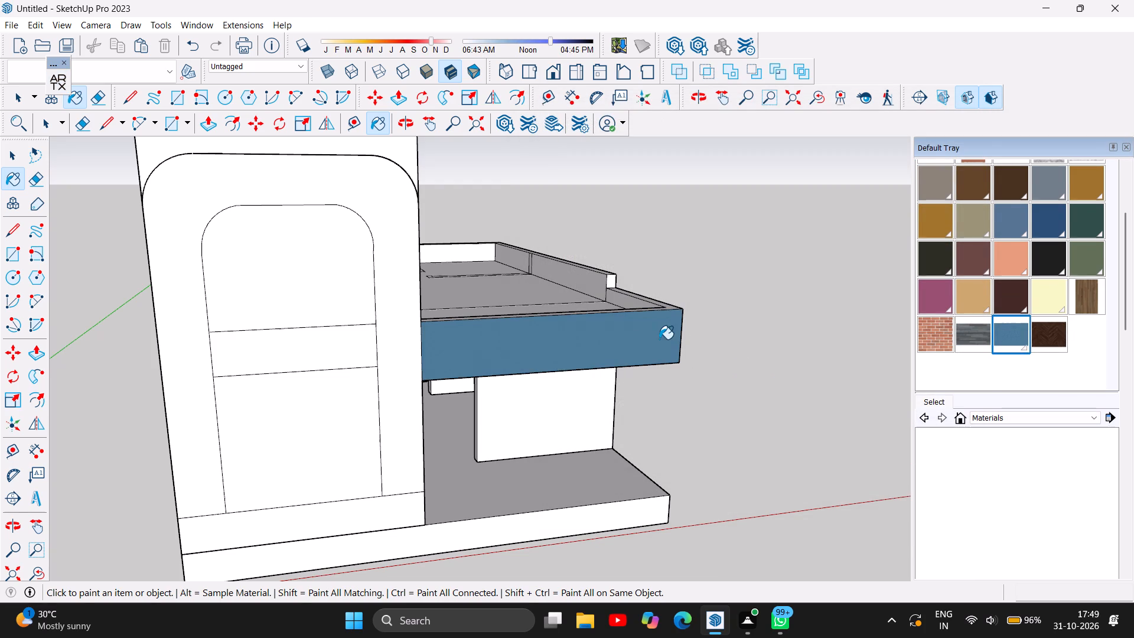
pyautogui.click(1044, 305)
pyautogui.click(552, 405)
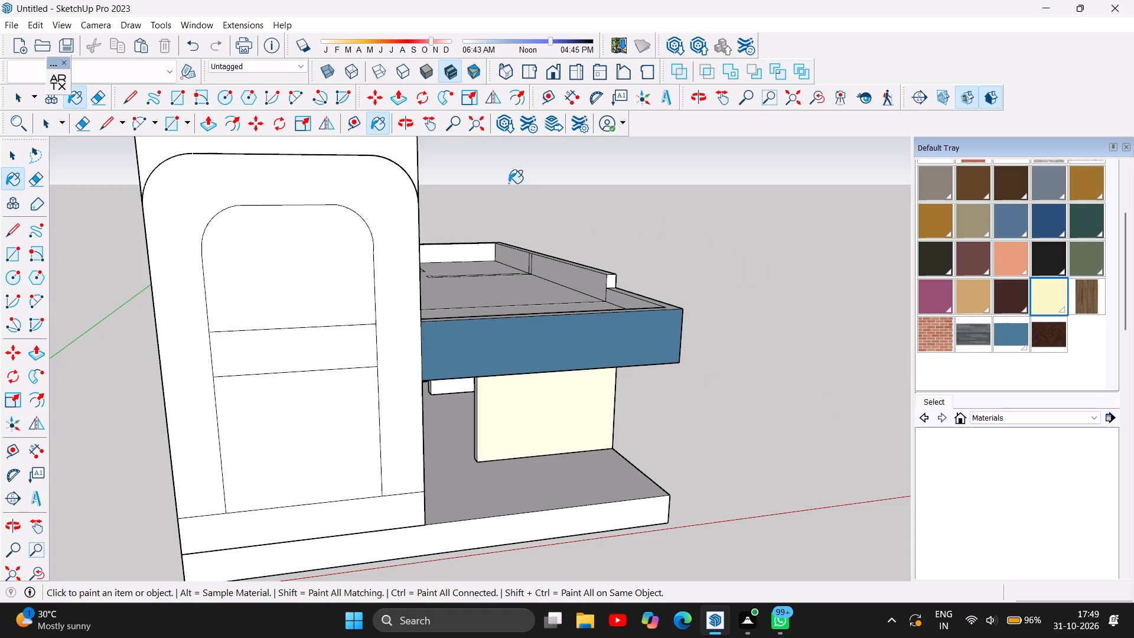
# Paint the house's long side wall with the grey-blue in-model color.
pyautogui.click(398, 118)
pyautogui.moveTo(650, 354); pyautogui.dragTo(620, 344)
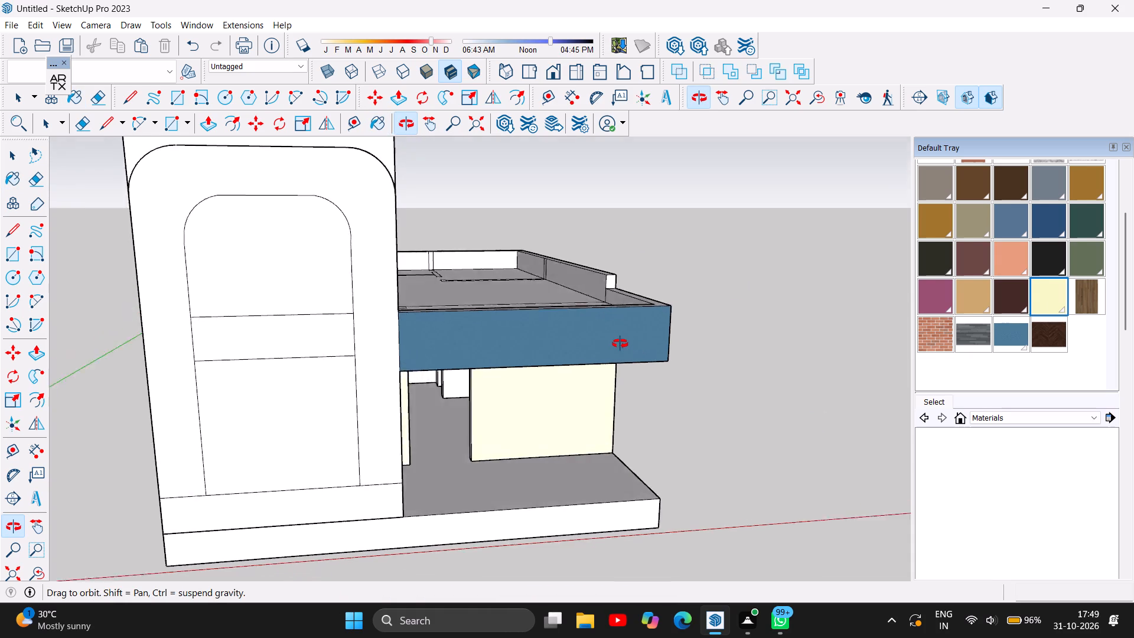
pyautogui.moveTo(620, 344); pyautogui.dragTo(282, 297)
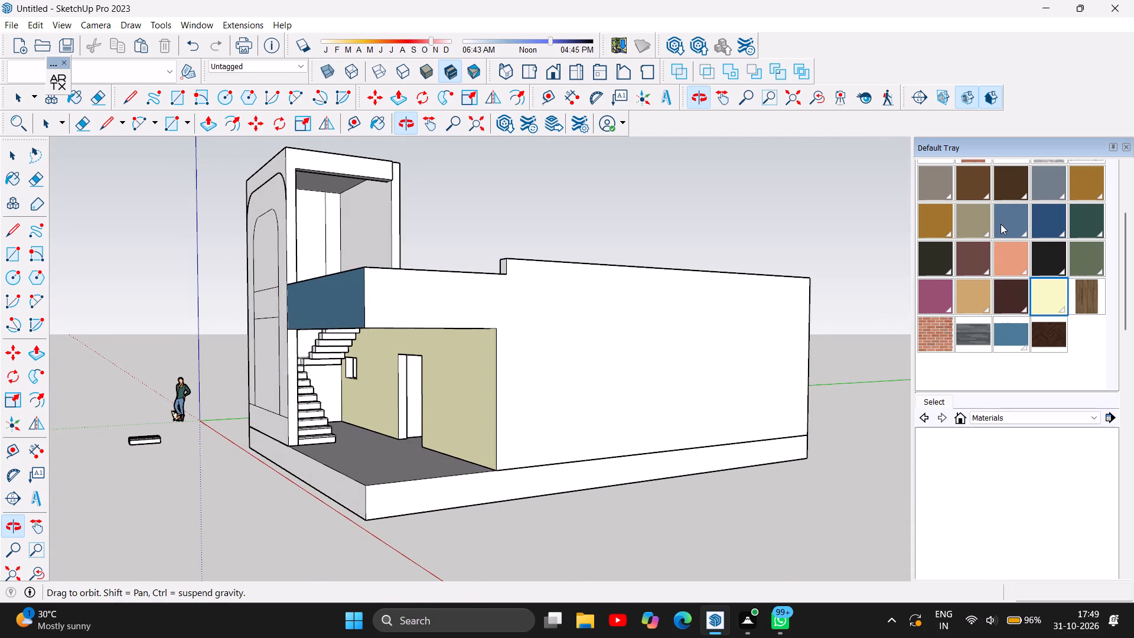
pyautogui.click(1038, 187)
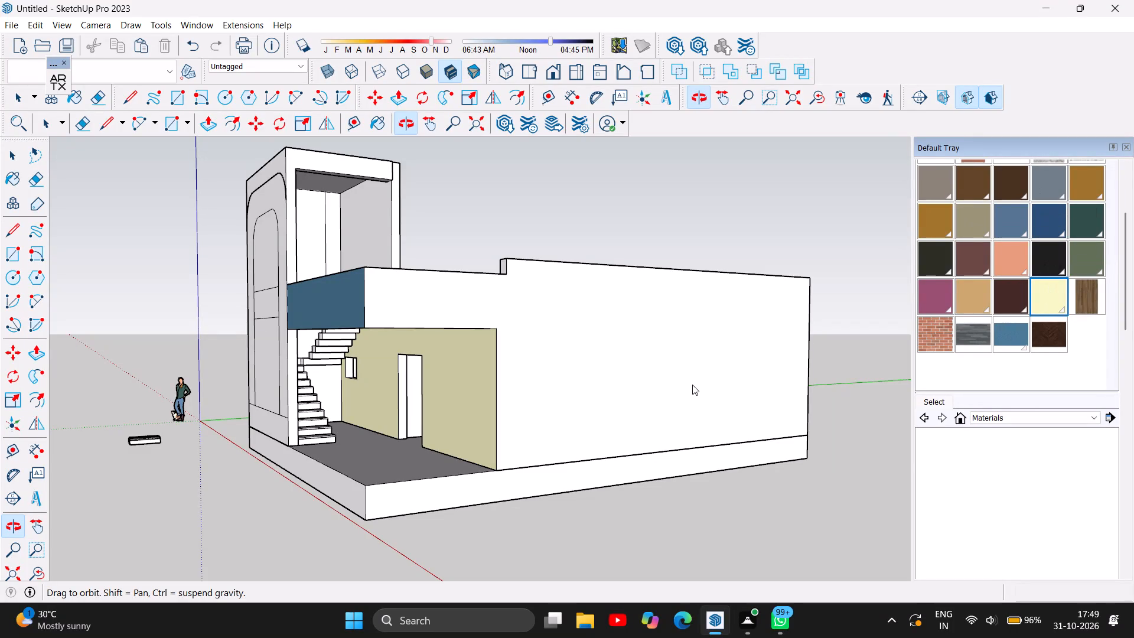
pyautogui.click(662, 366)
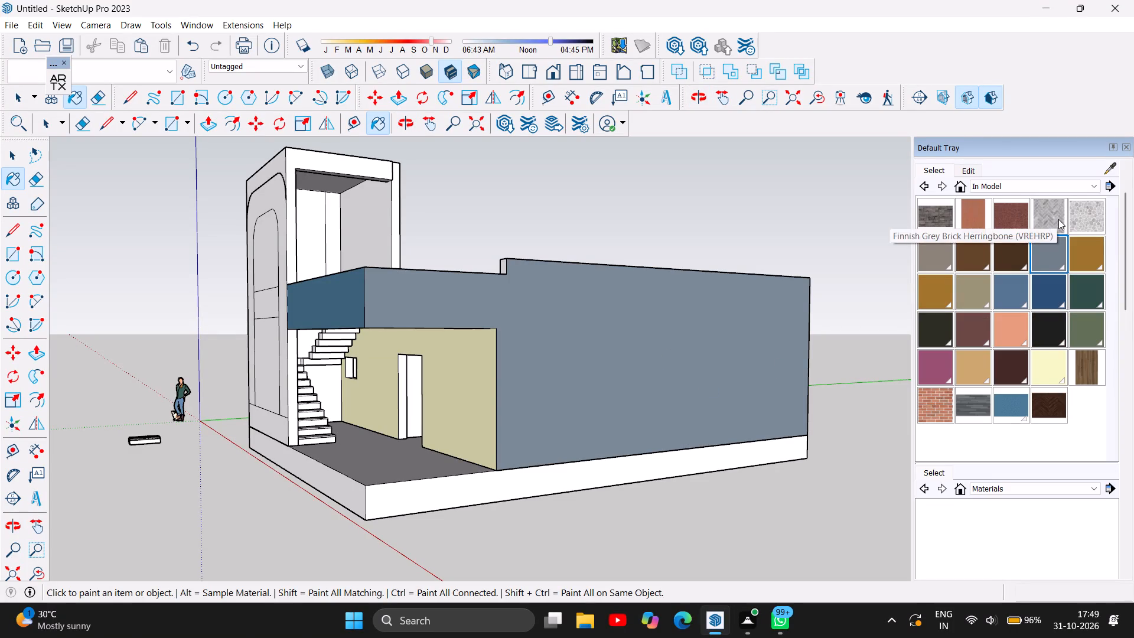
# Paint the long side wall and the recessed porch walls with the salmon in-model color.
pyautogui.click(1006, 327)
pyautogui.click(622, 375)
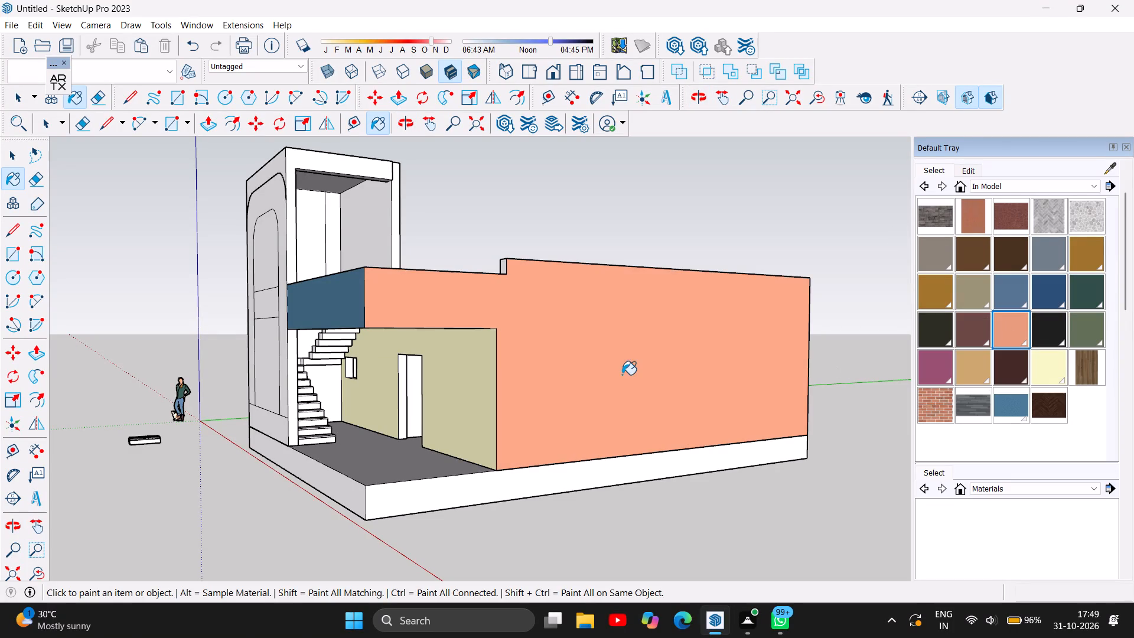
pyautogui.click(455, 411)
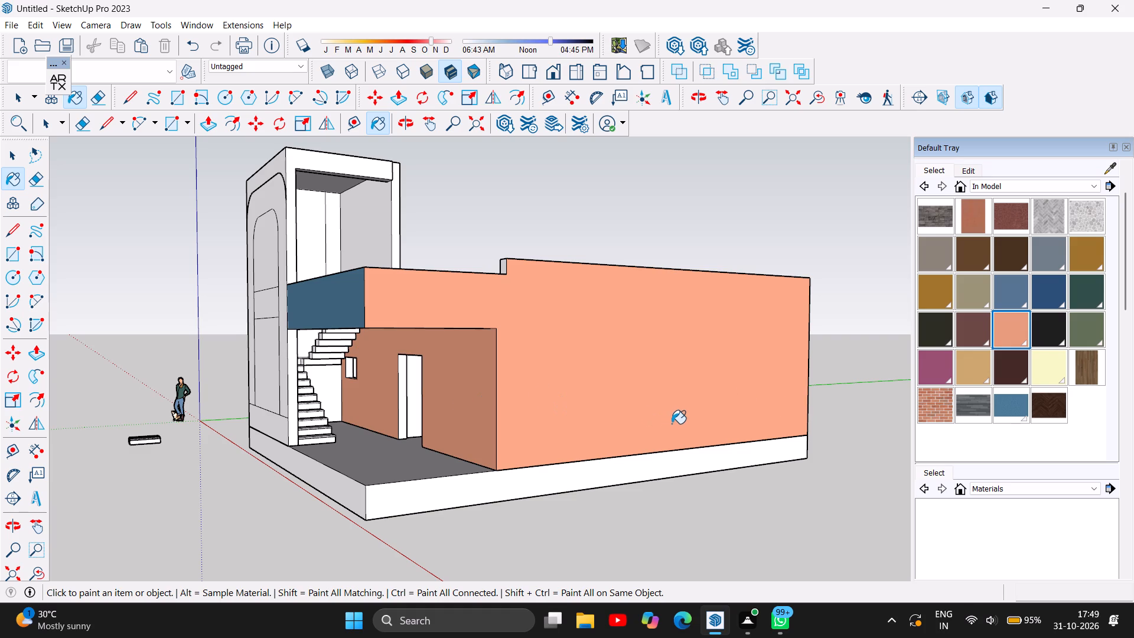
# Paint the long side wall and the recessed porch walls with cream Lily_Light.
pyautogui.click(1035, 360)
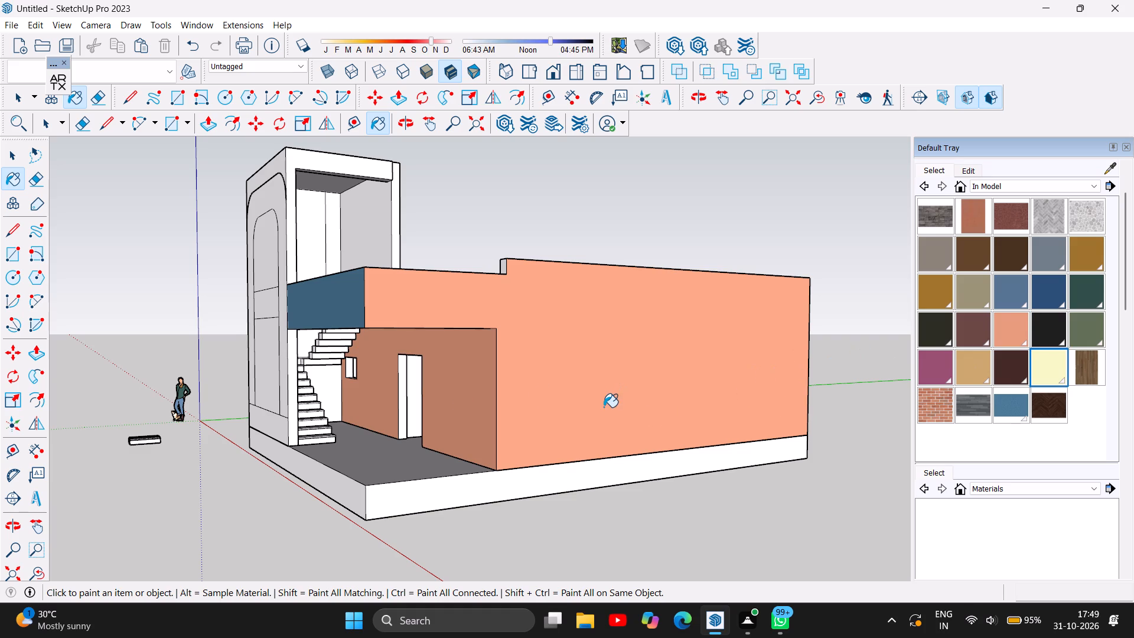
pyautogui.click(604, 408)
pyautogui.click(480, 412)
# Paint the long side wall, the recessed porch walls and the parapet's front face with the grey-blue color.
pyautogui.scroll(2, 1050, 291)
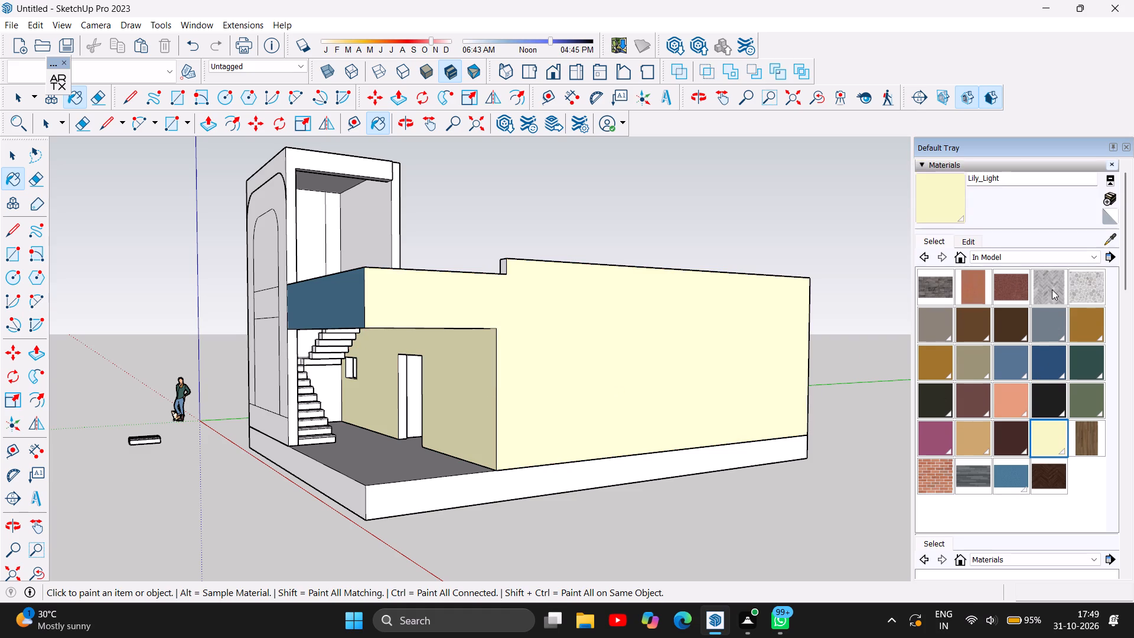
pyautogui.scroll(-2, 1057, 315)
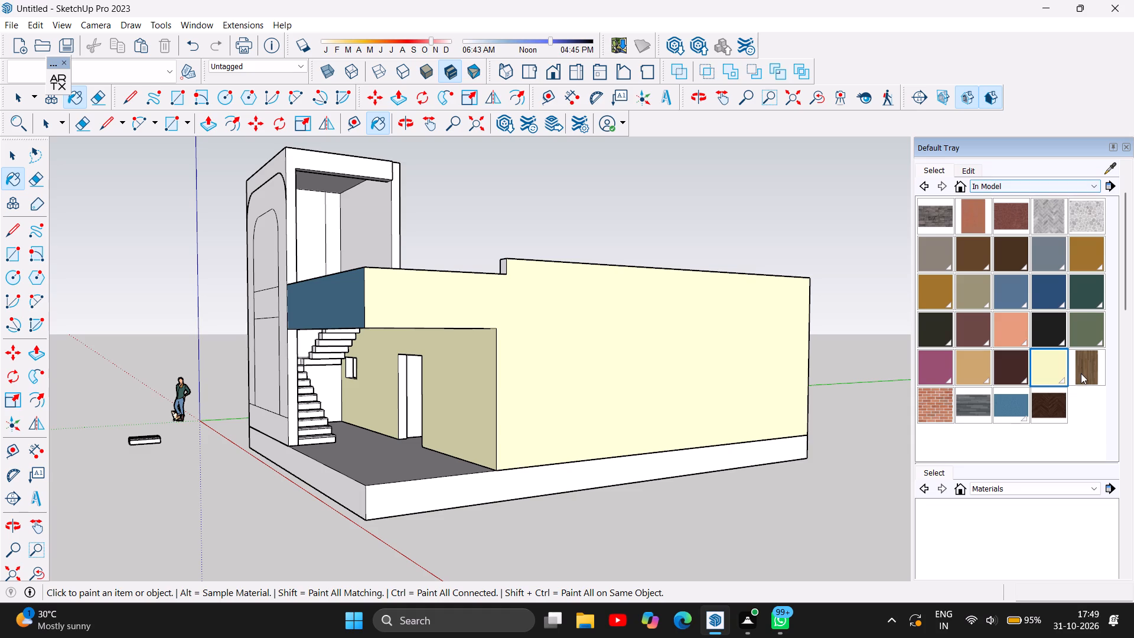
pyautogui.scroll(-1, 1078, 373)
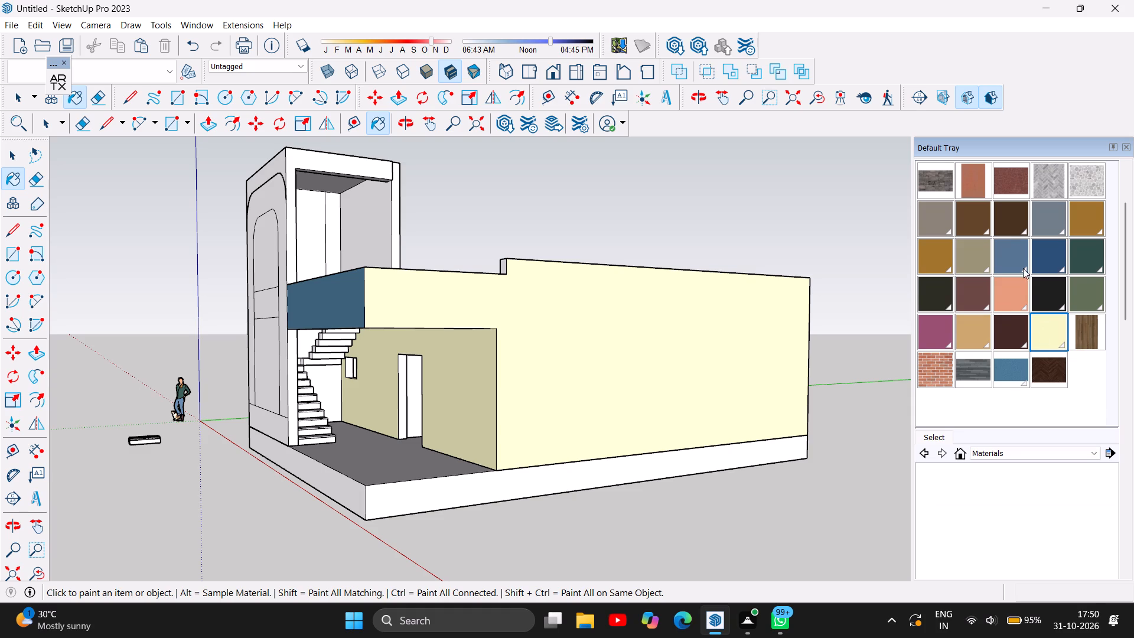
pyautogui.click(1052, 222)
pyautogui.click(666, 359)
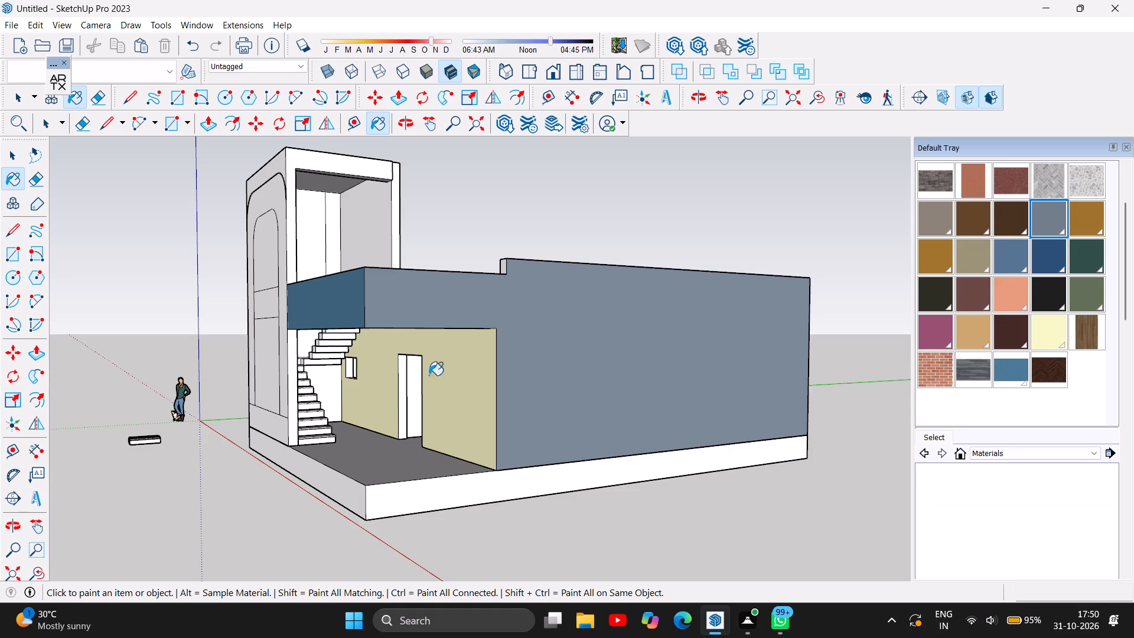
pyautogui.click(470, 388)
pyautogui.click(333, 305)
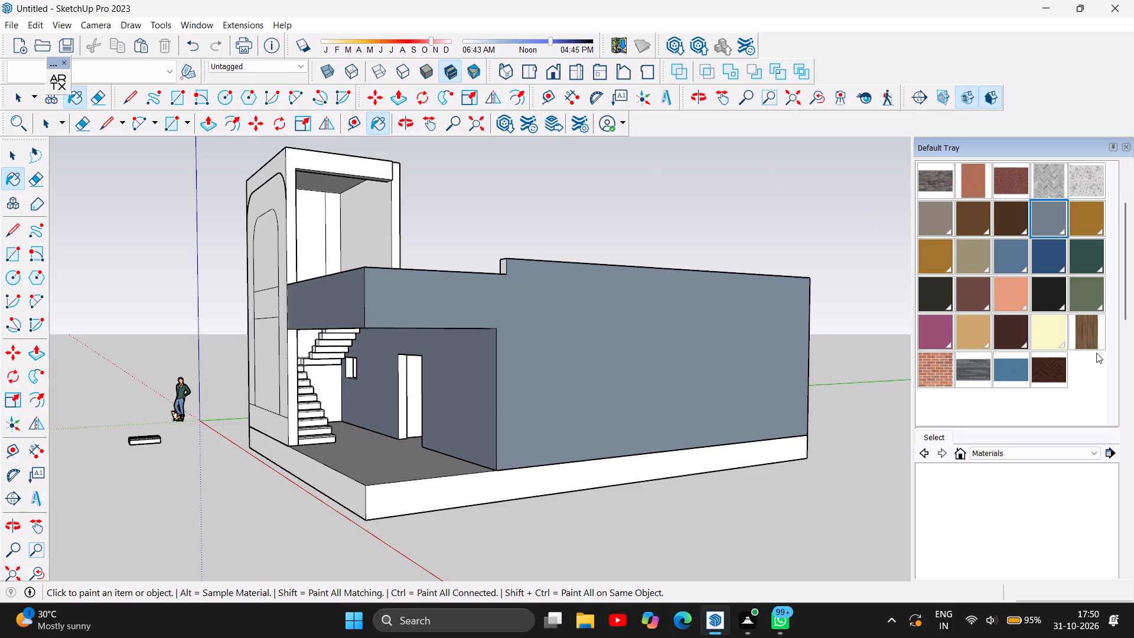
# Edit the Lily_Light material to a paler cream color with 90 opacity.
pyautogui.click(1045, 338)
pyautogui.scroll(2, 1047, 290)
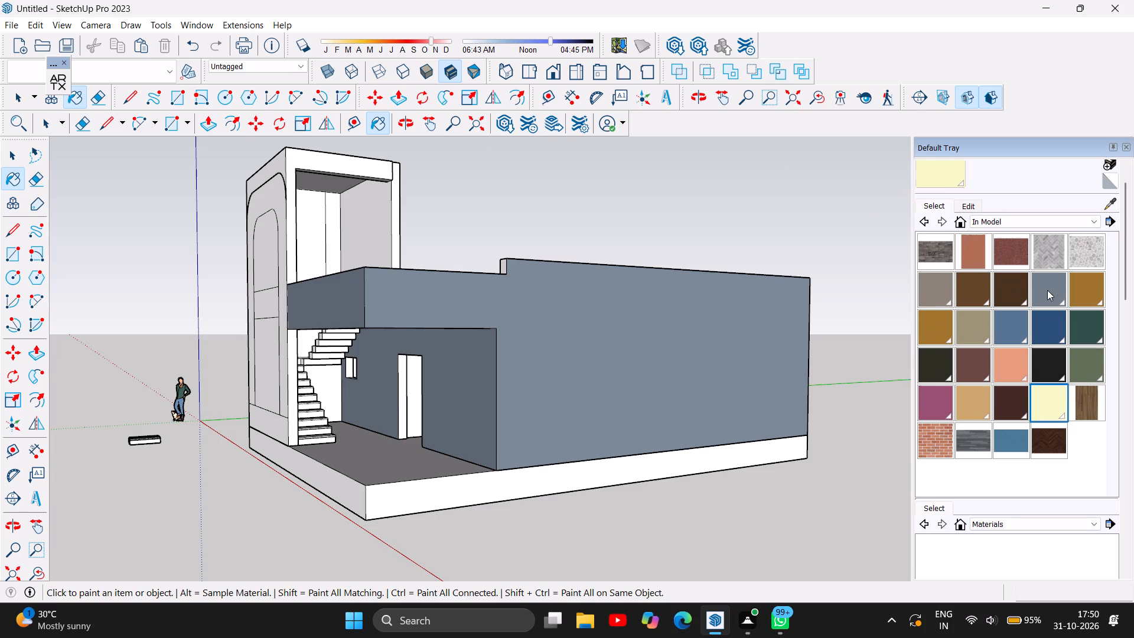
pyautogui.scroll(1, 1047, 290)
pyautogui.click(969, 241)
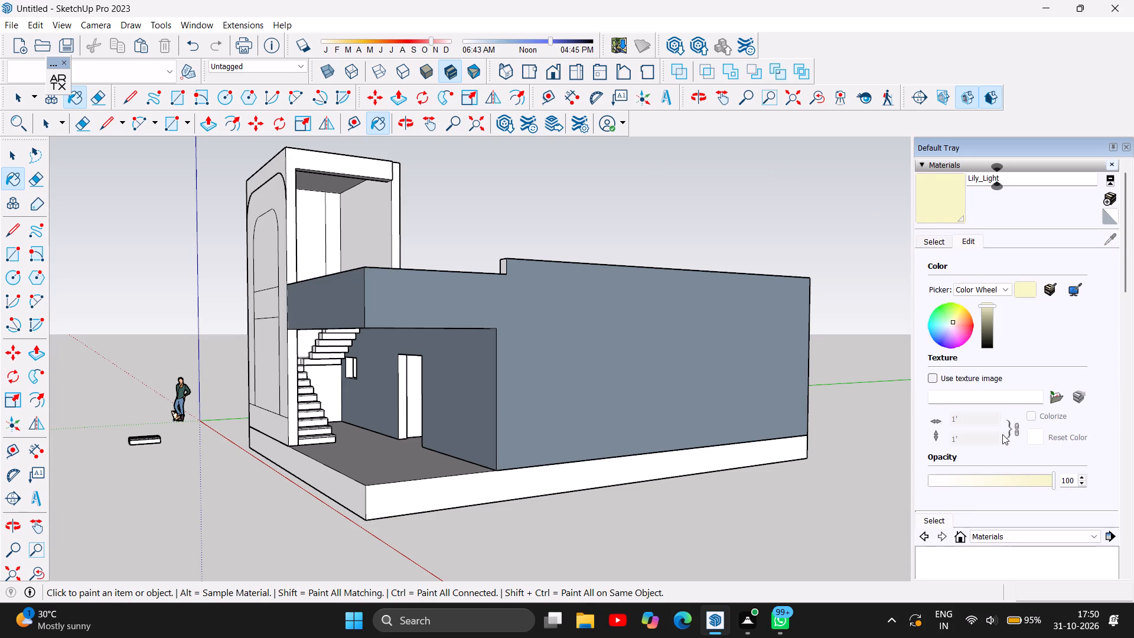
pyautogui.click(1013, 483)
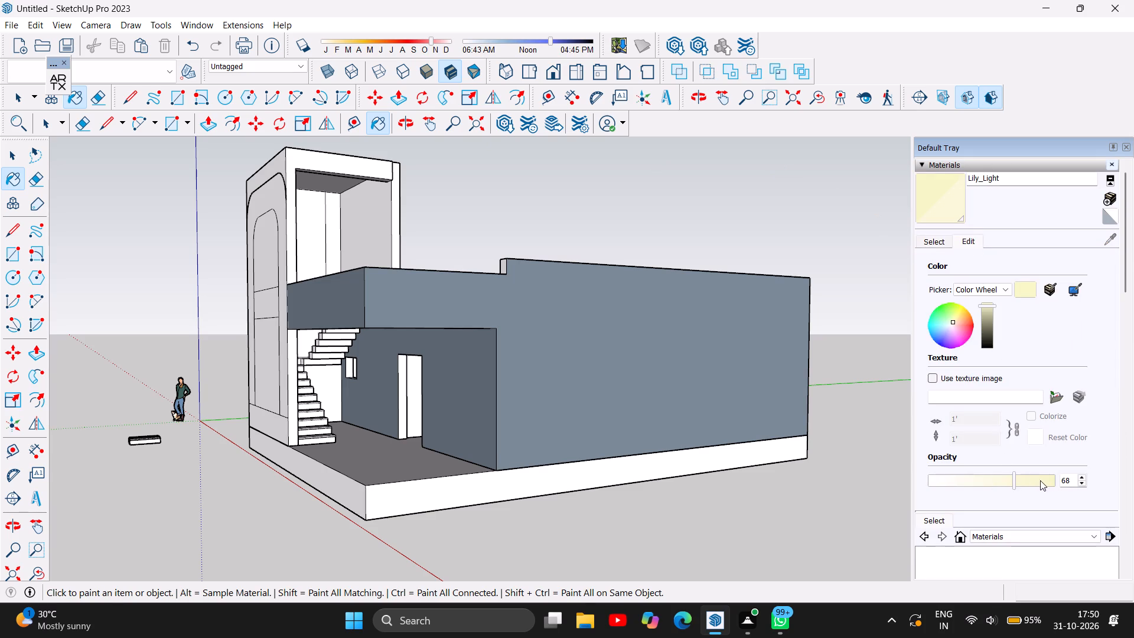
pyautogui.click(1040, 480)
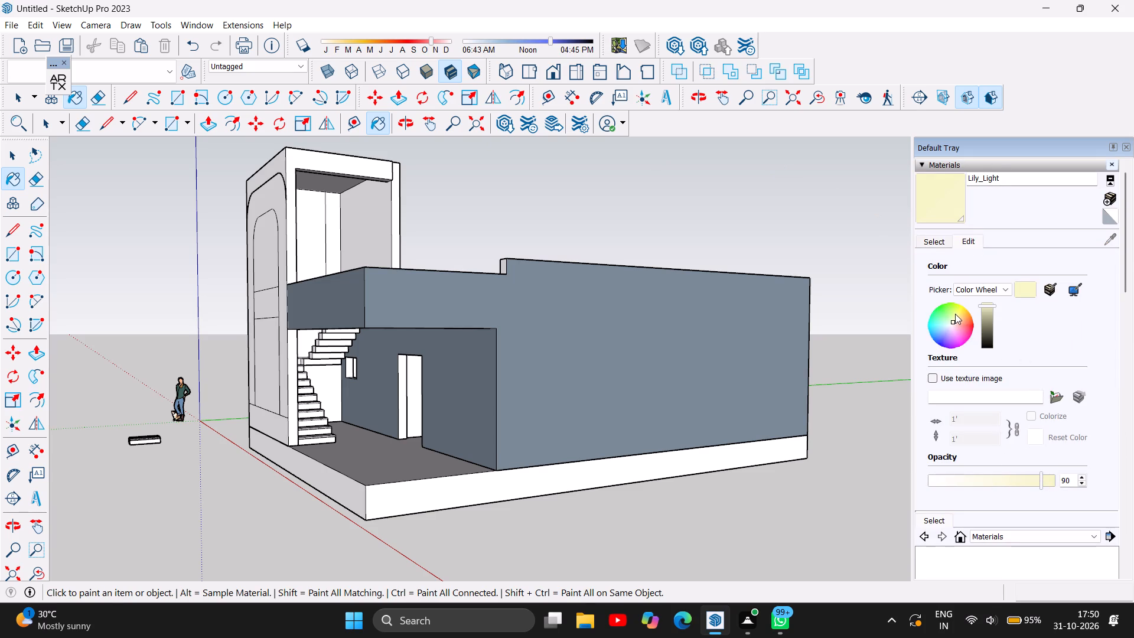
pyautogui.click(955, 314)
pyautogui.click(954, 315)
pyautogui.click(954, 316)
pyautogui.doubleClick(953, 318)
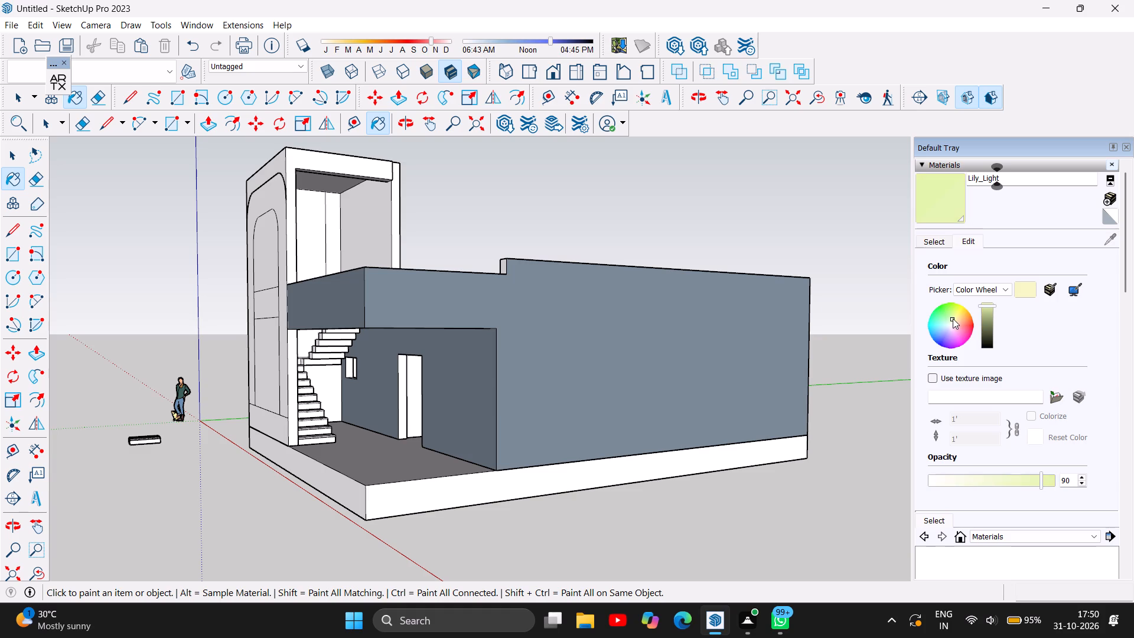
pyautogui.click(953, 322)
pyautogui.click(952, 323)
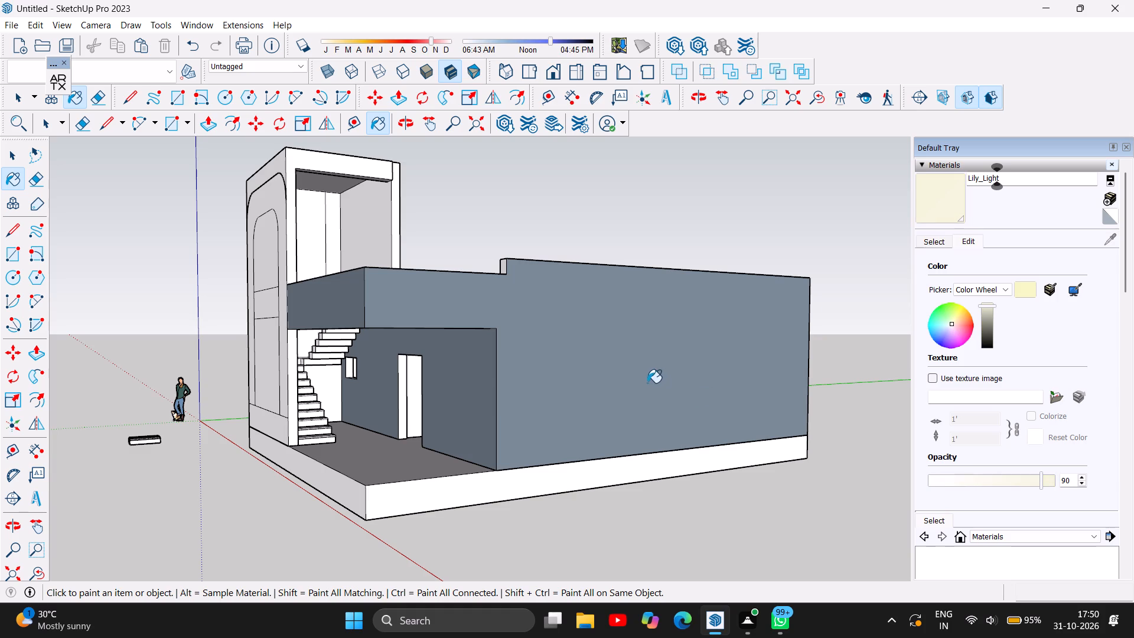
# Paint the house's long side wall with the edited Lily_Light material.
pyautogui.click(639, 389)
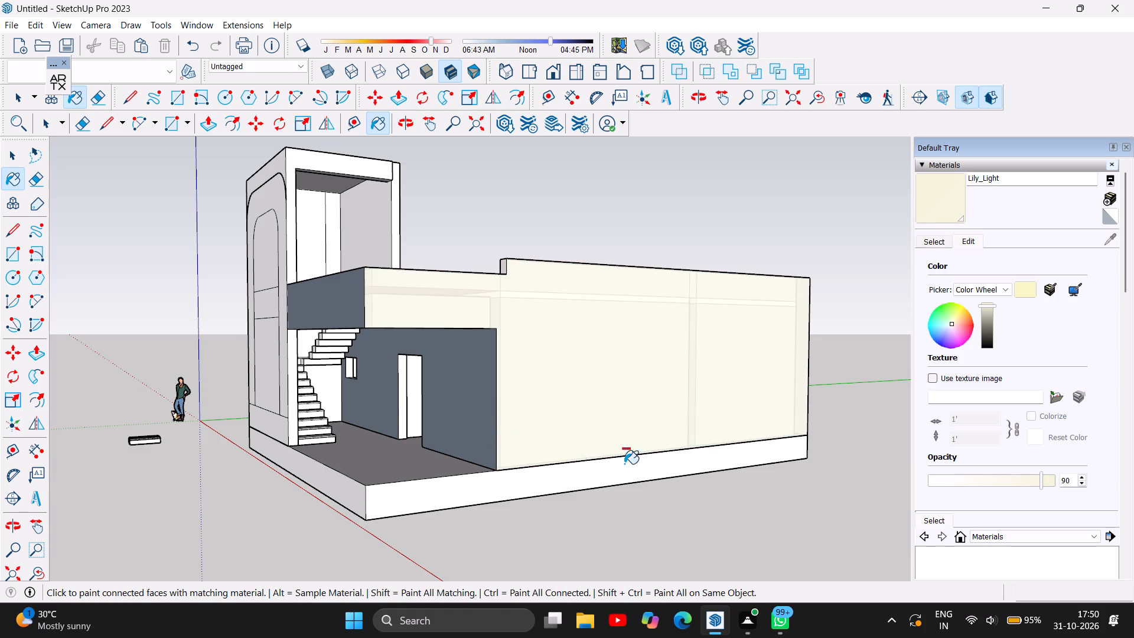
# Set the Lily_Light material's opacity to 100.
pyautogui.click(1048, 478)
pyautogui.doubleClick(1048, 478)
pyautogui.moveTo(1048, 478); pyautogui.dragTo(1075, 476)
pyautogui.moveTo(1075, 476); pyautogui.dragTo(1078, 476)
# Paint the recessed porch walls and the parapet's front face with Lily_Light.
pyautogui.click(494, 409)
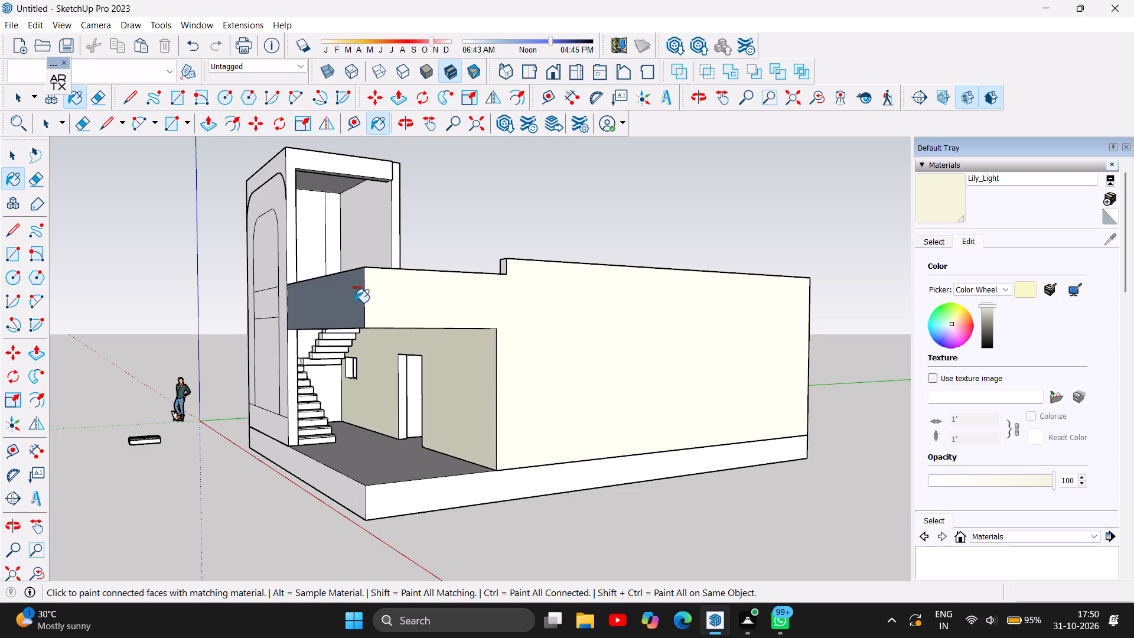
pyautogui.click(355, 302)
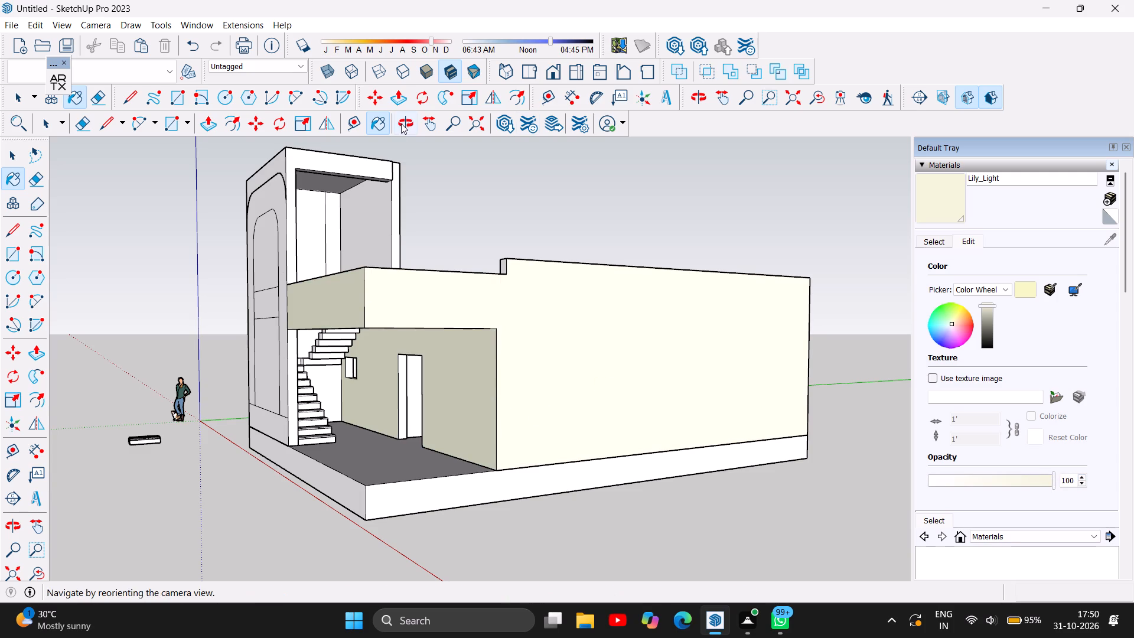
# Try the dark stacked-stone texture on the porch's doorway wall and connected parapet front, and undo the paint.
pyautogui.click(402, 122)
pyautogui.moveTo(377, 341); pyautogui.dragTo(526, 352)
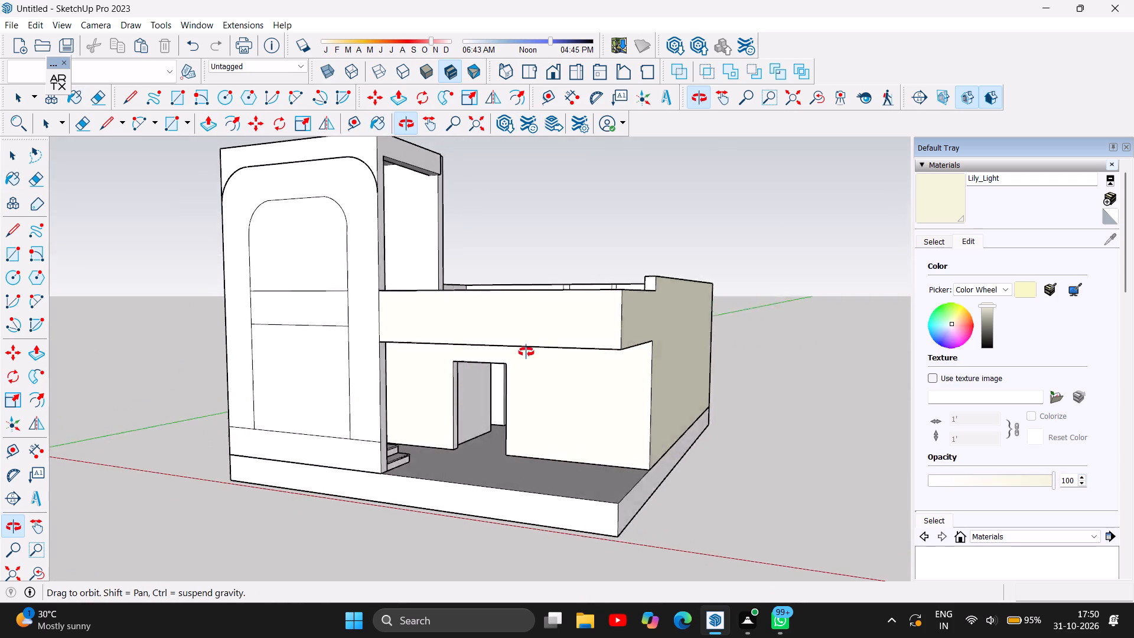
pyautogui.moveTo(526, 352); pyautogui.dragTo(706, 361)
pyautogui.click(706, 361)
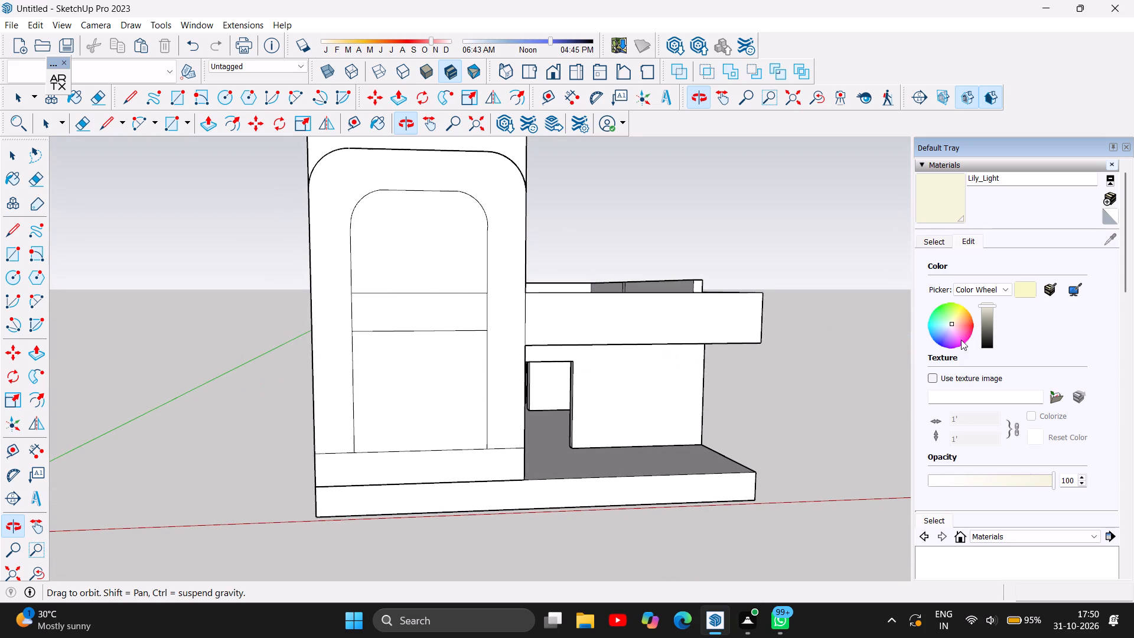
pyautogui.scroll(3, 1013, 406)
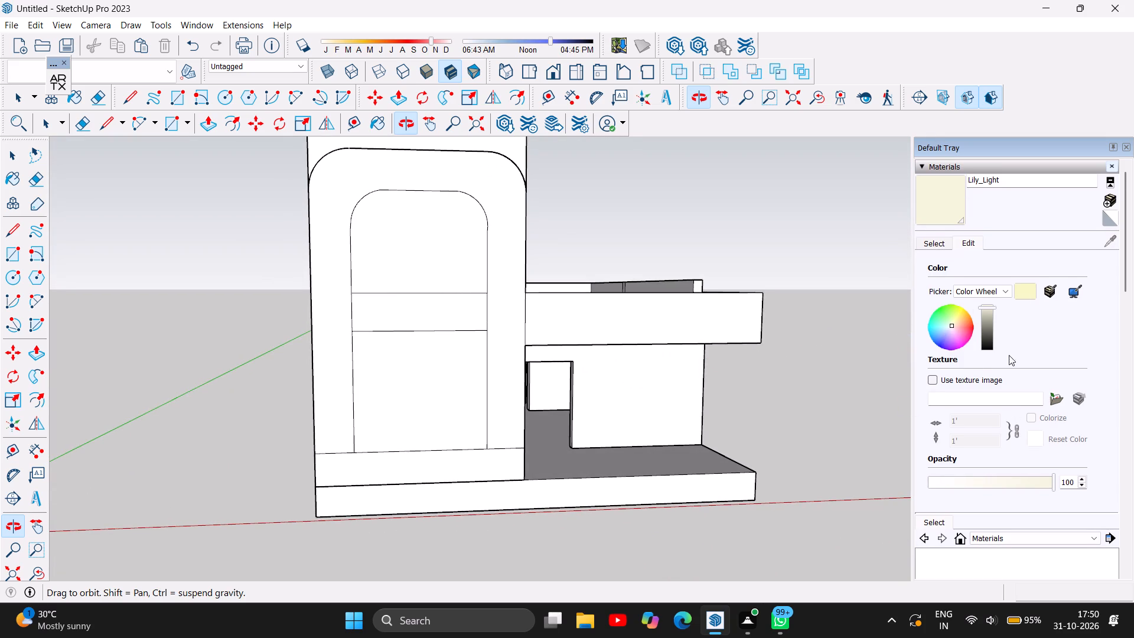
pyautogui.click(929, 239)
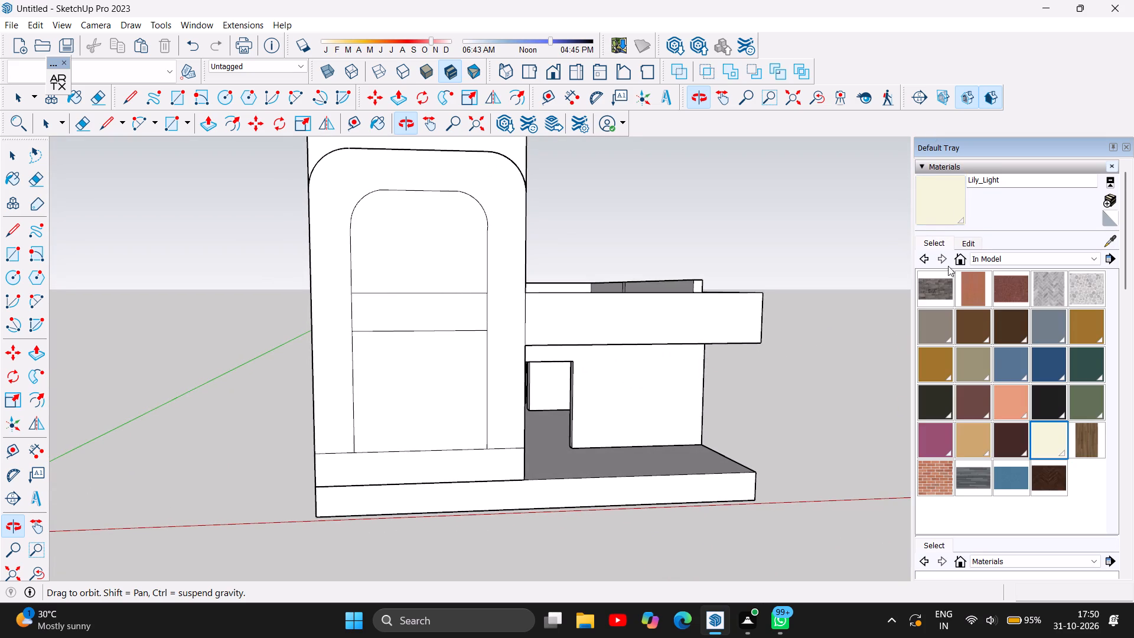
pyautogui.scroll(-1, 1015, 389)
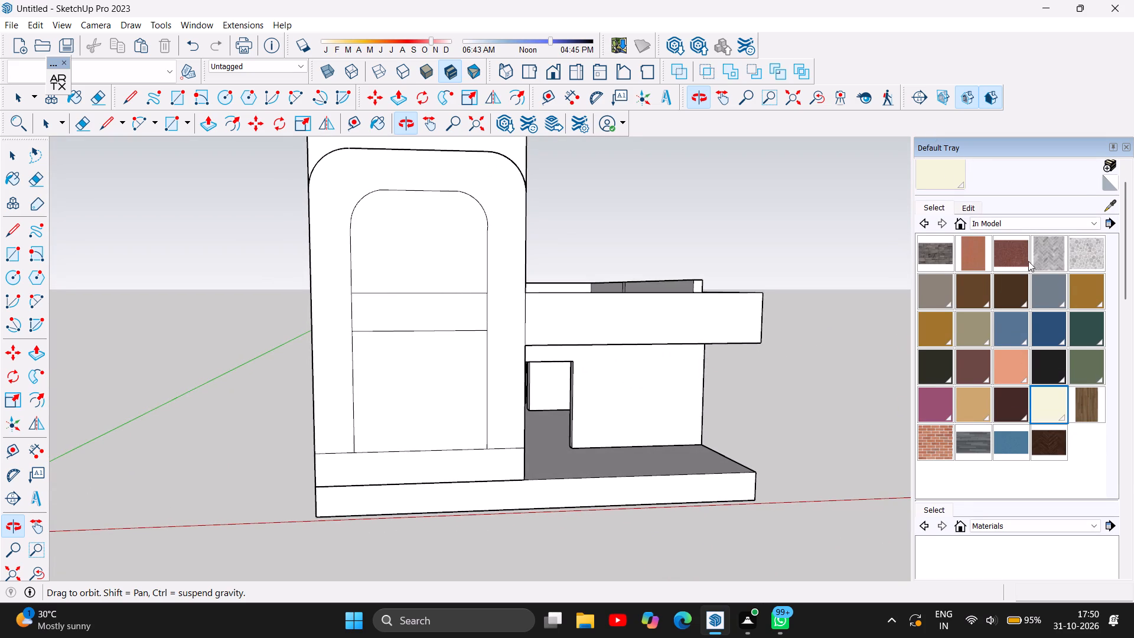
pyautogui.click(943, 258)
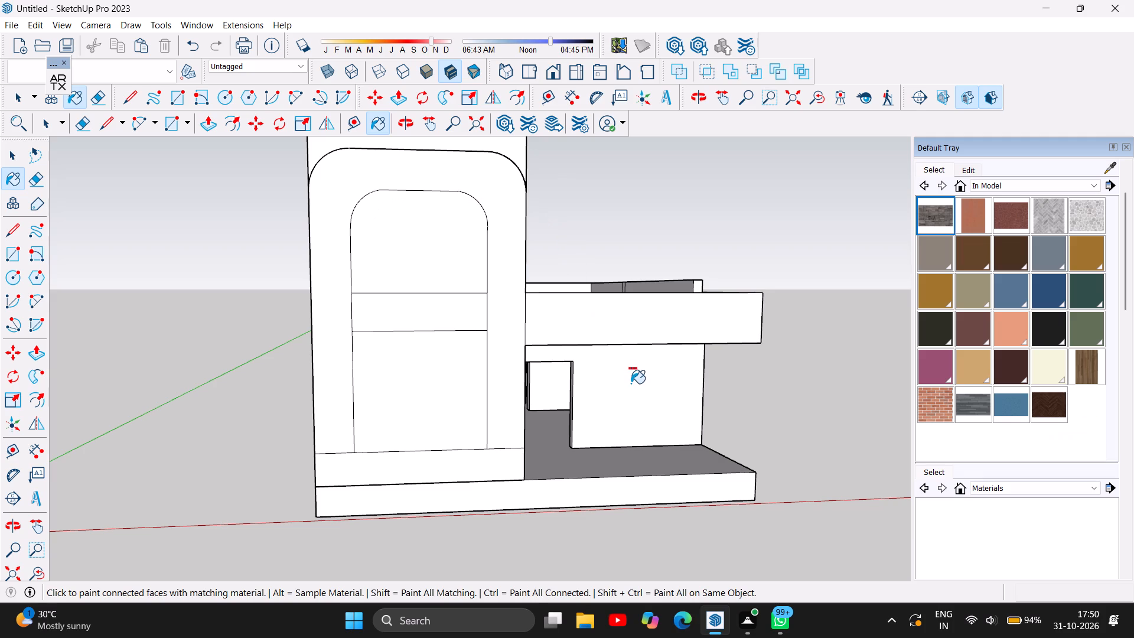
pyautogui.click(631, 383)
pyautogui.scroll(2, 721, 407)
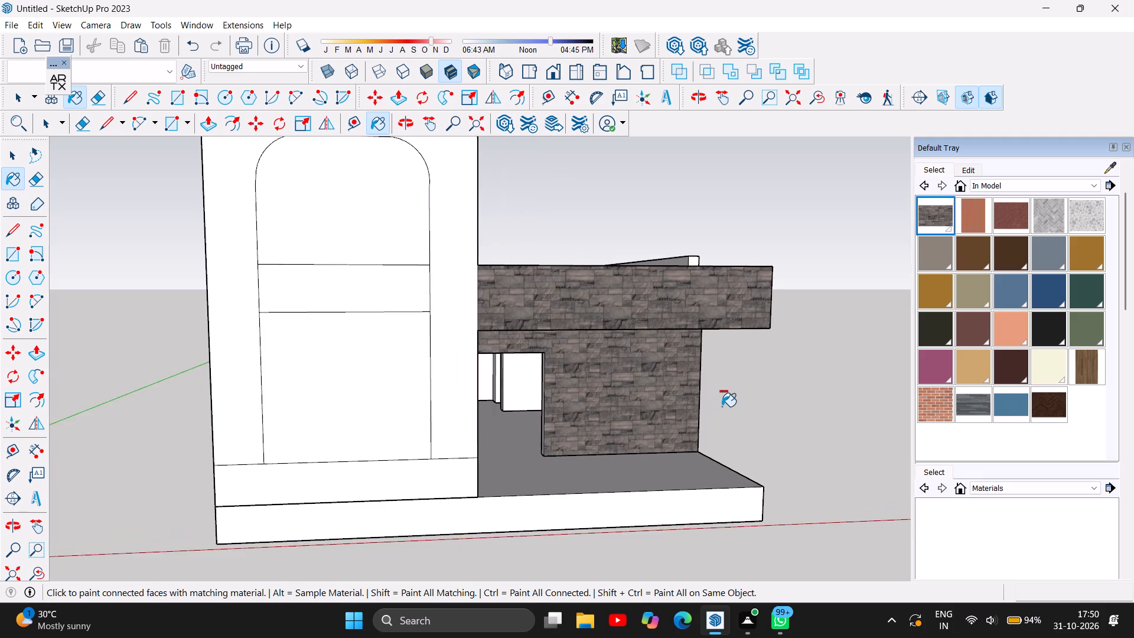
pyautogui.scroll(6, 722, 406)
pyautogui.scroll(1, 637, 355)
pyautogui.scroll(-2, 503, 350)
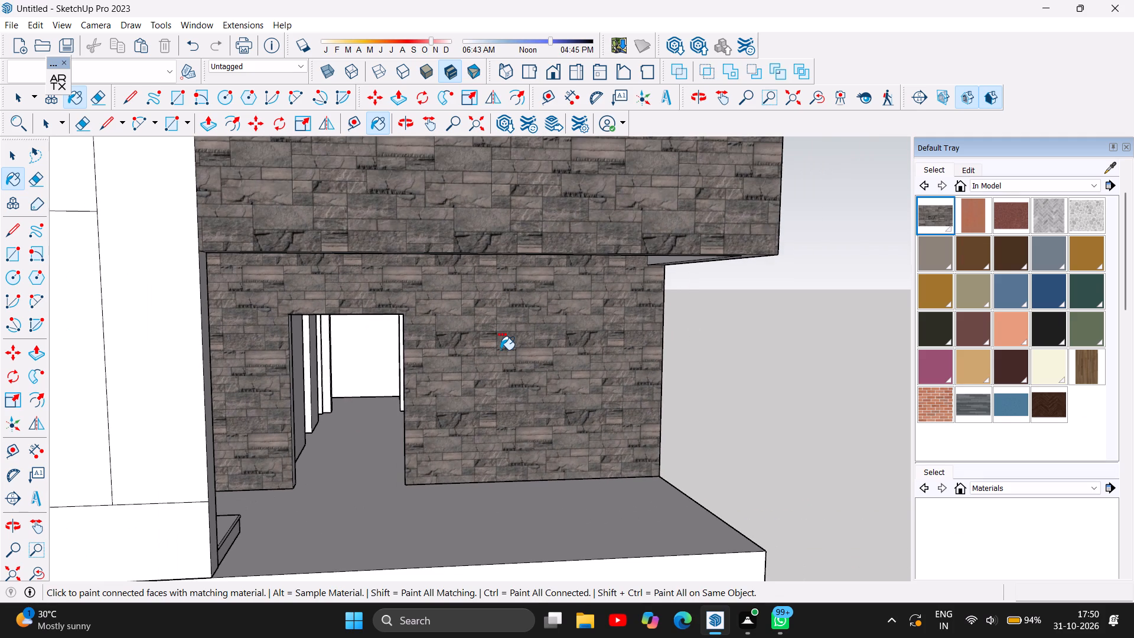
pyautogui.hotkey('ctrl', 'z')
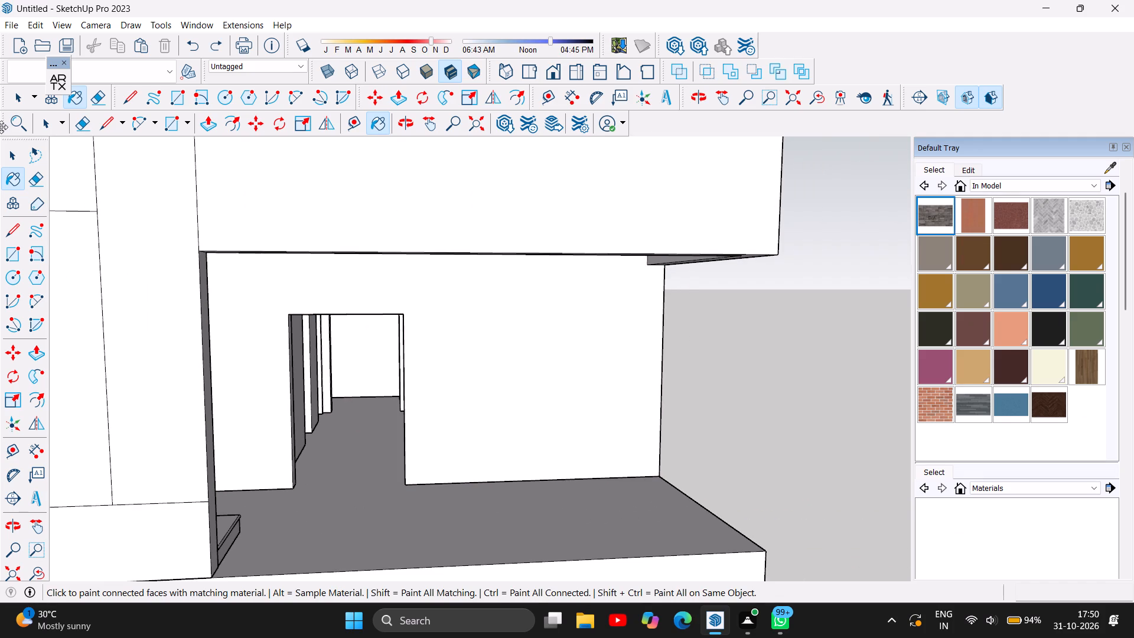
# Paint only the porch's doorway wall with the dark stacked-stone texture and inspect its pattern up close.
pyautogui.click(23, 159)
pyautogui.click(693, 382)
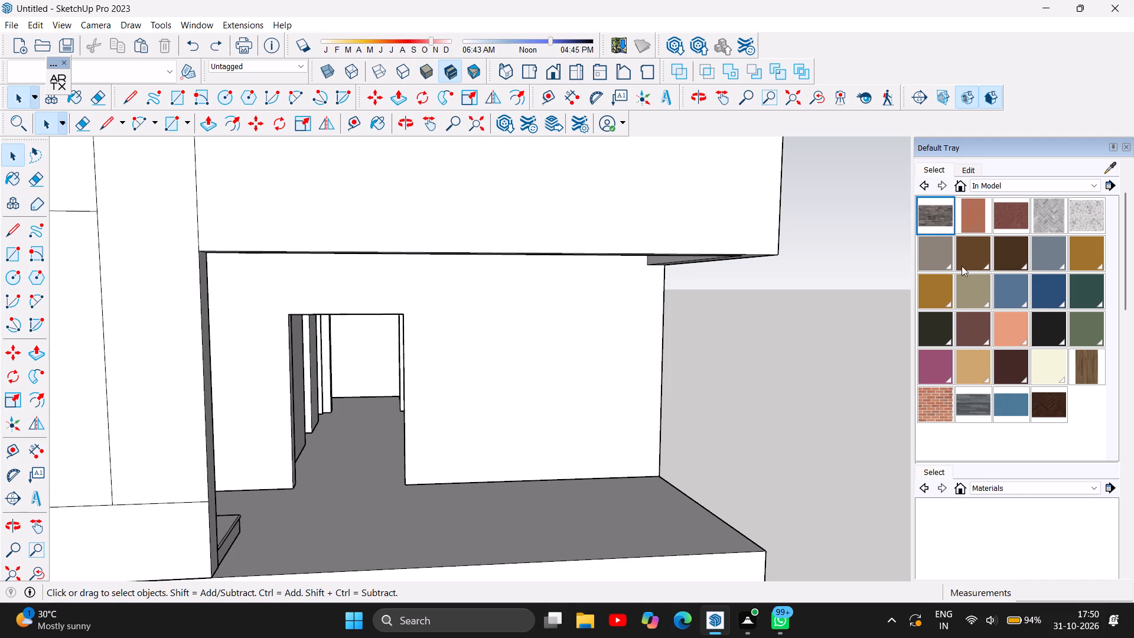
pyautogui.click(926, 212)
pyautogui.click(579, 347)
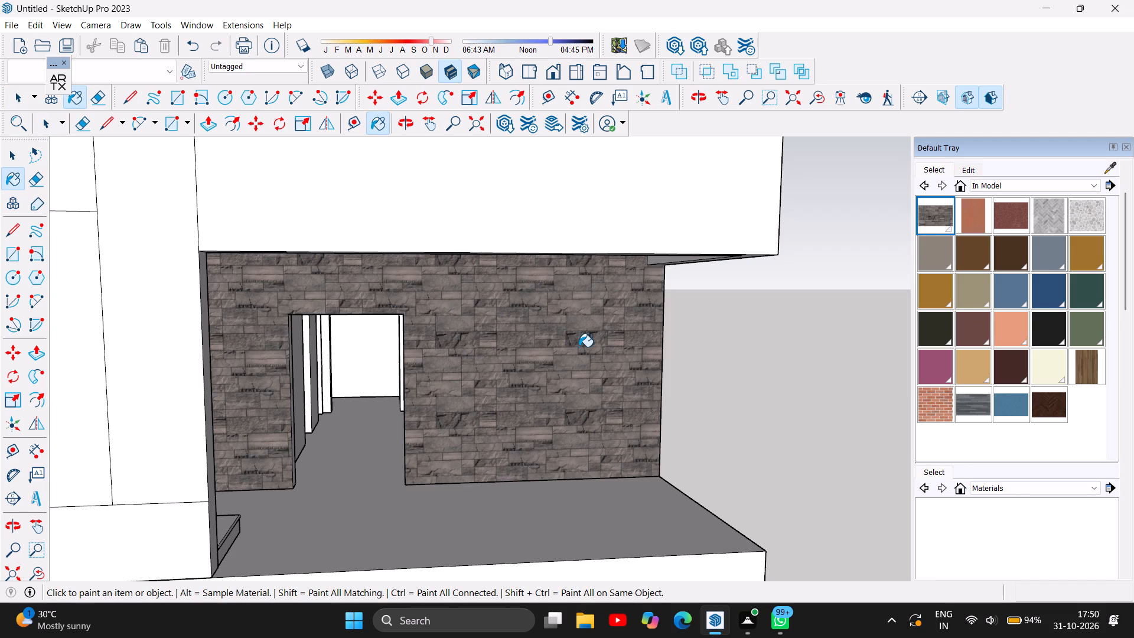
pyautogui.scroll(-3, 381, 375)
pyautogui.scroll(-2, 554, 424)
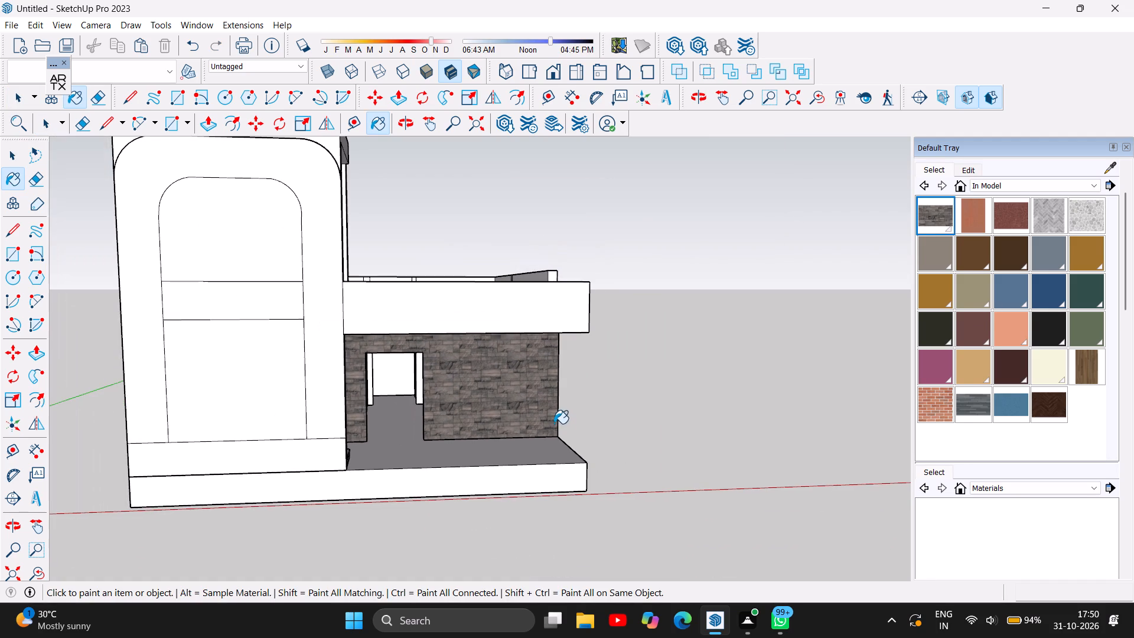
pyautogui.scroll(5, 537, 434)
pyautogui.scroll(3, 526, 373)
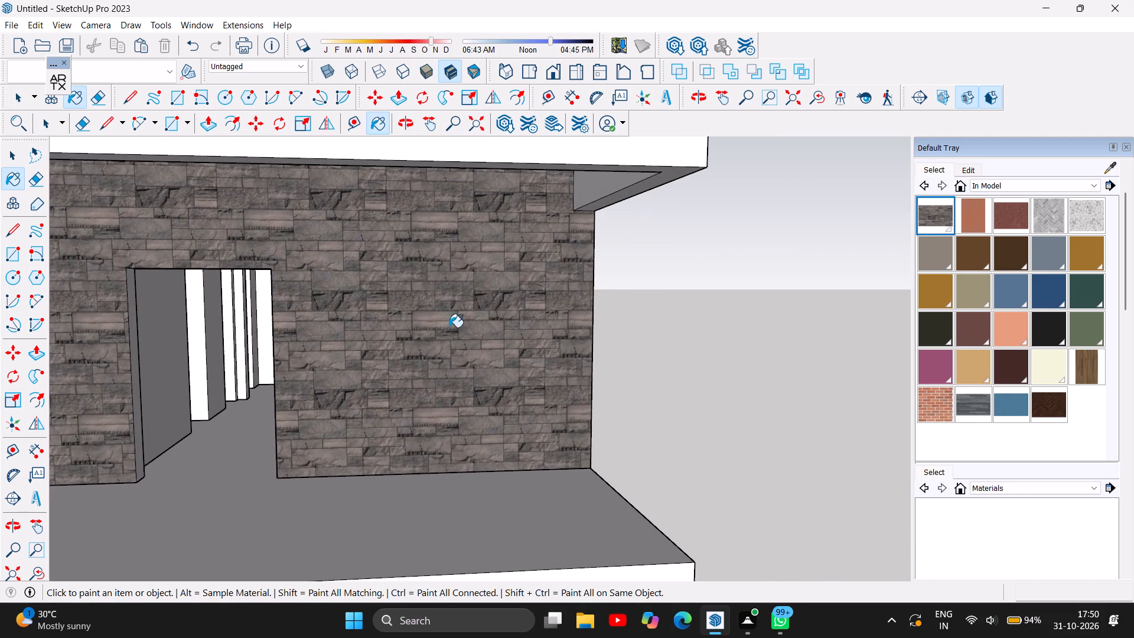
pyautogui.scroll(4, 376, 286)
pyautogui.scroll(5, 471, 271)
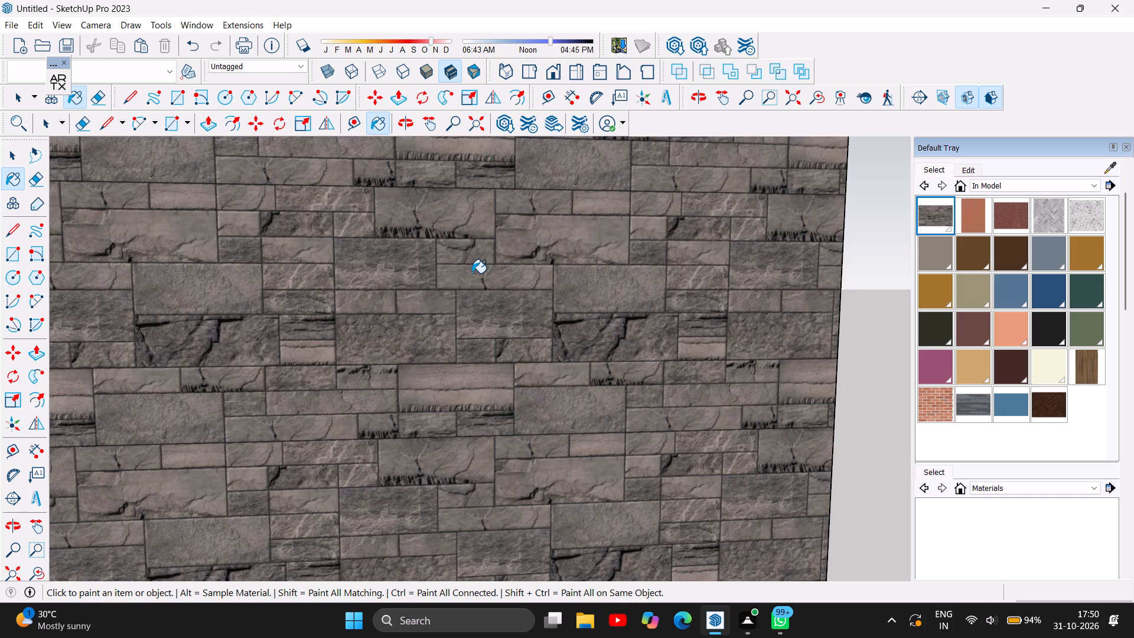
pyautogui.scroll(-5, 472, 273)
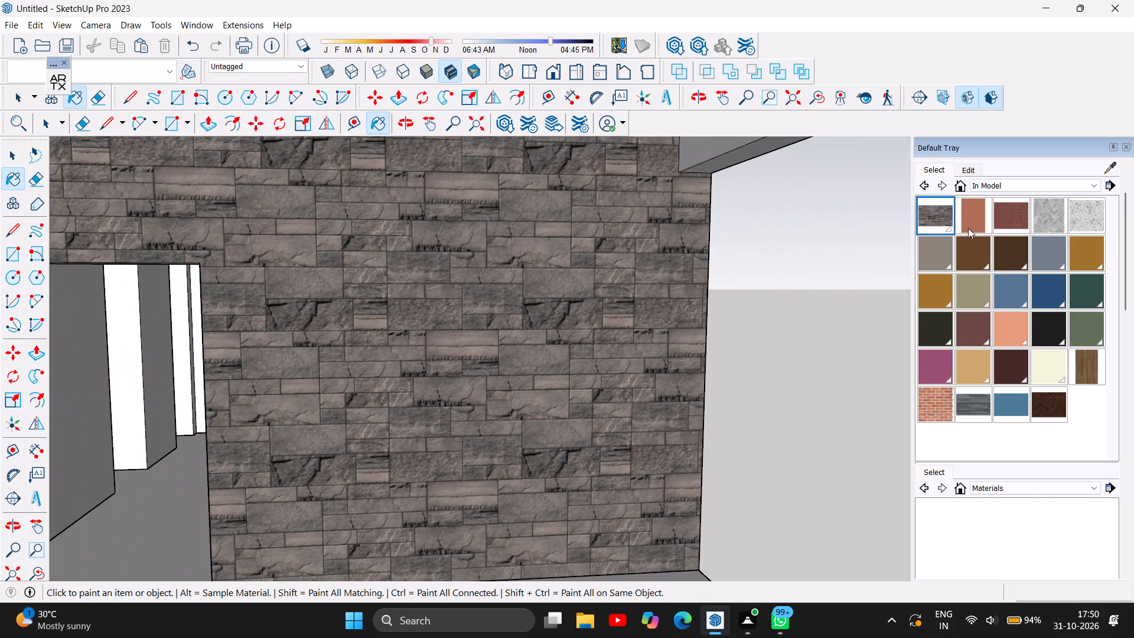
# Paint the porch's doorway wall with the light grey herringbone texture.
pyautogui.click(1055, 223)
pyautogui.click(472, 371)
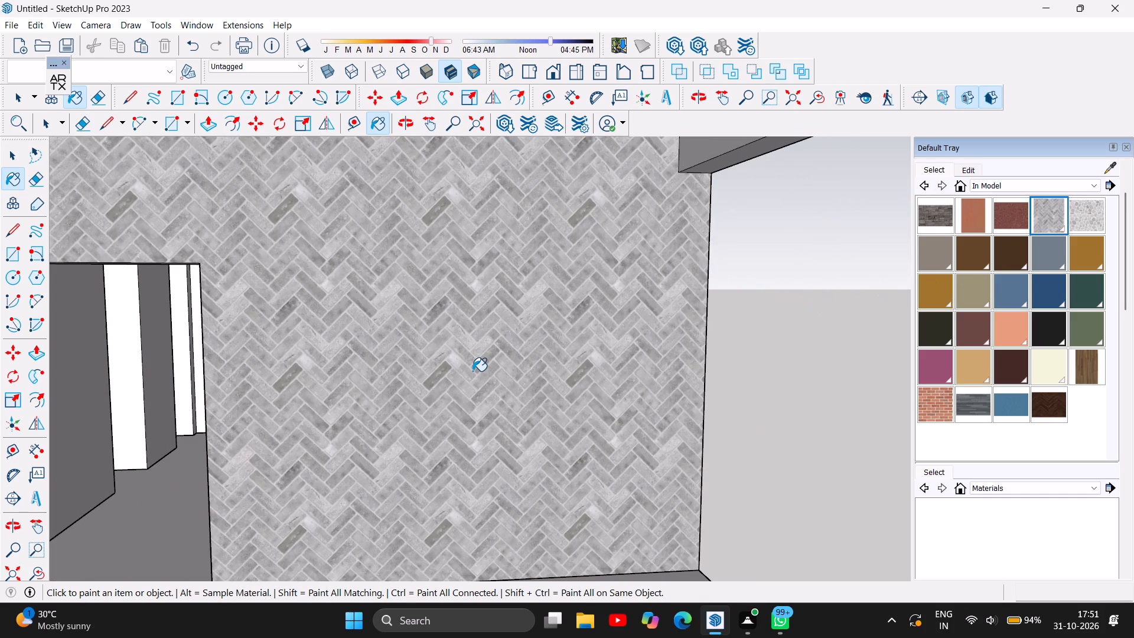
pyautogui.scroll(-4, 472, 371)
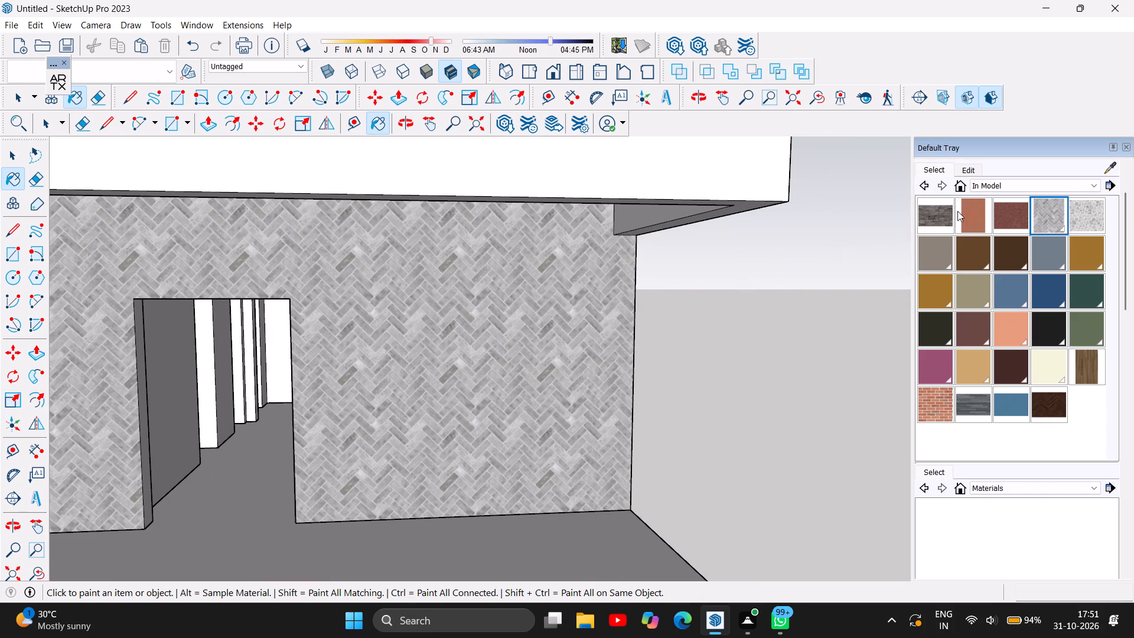
# Paint the porch's doorway wall with the dark grey linear strip texture and check it against the whole front.
pyautogui.scroll(-1, 990, 338)
pyautogui.click(976, 373)
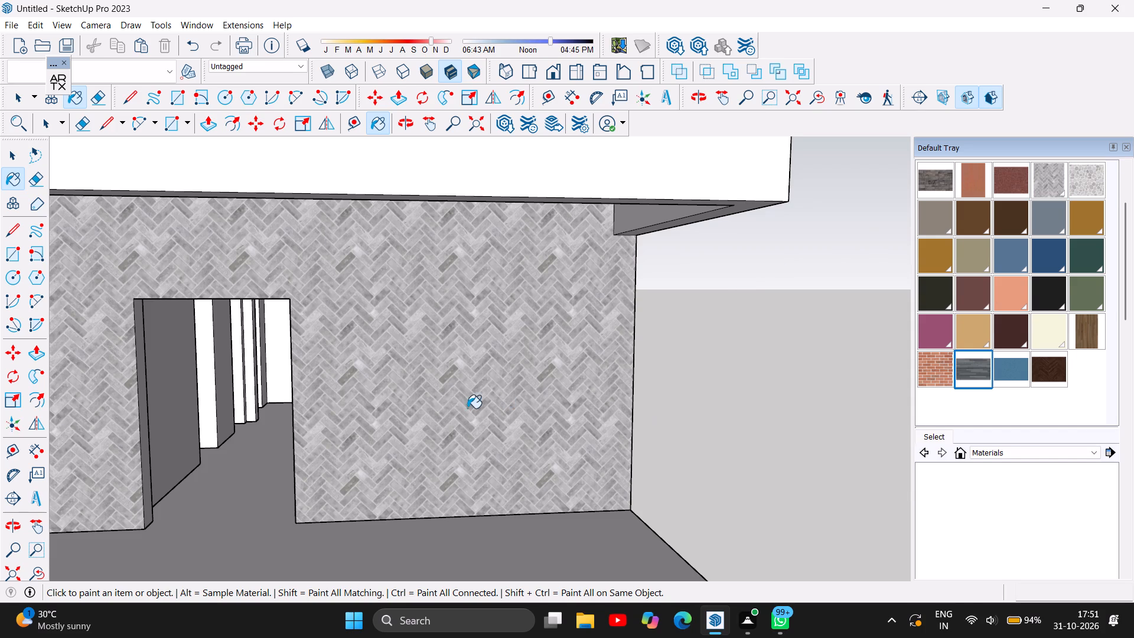
pyautogui.click(431, 406)
pyautogui.scroll(-2, 613, 390)
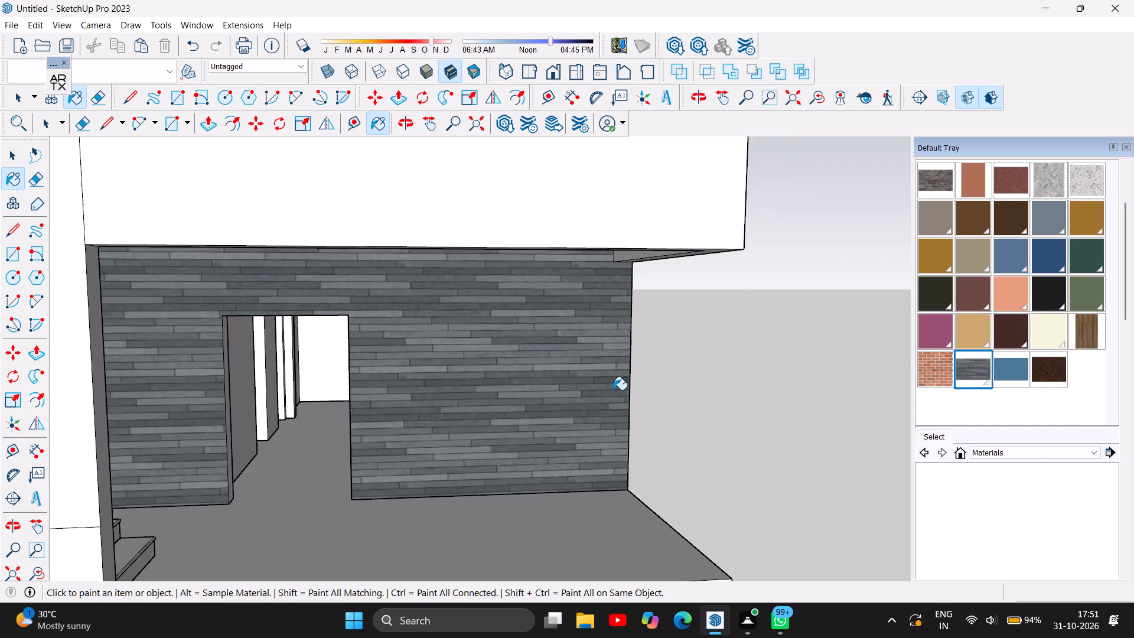
pyautogui.scroll(-4, 613, 390)
pyautogui.scroll(-3, 517, 405)
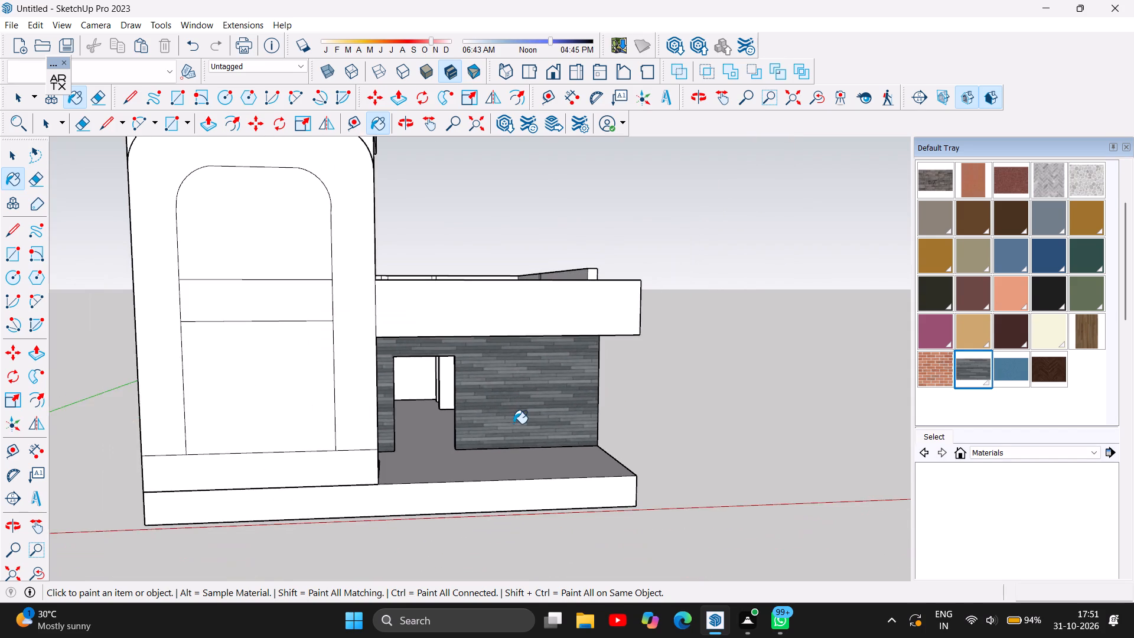
pyautogui.scroll(-1, 513, 424)
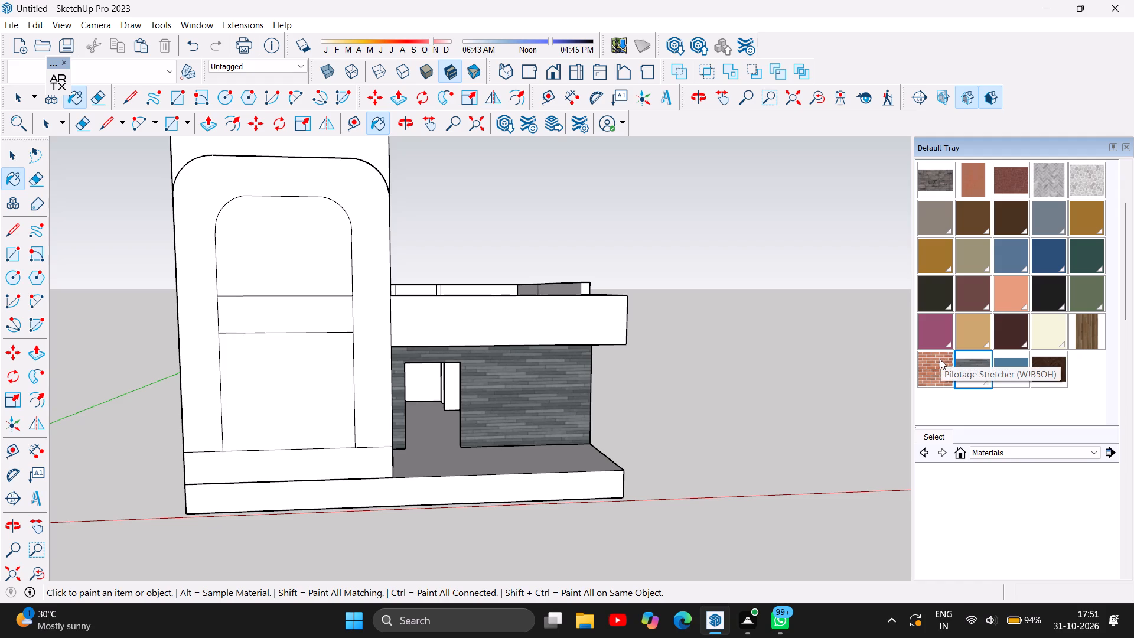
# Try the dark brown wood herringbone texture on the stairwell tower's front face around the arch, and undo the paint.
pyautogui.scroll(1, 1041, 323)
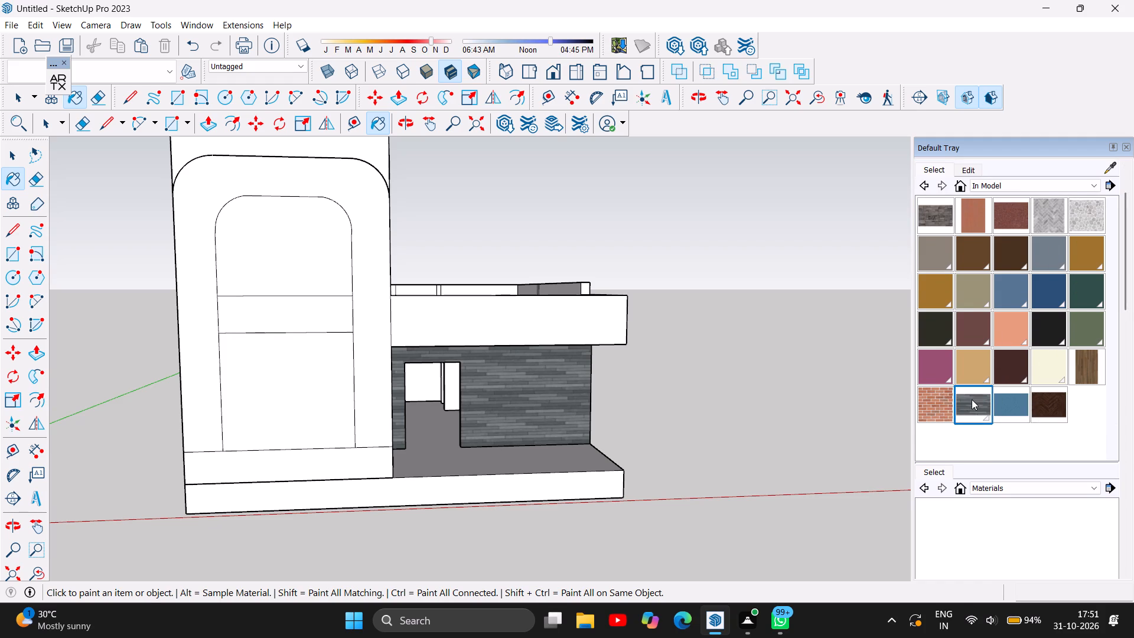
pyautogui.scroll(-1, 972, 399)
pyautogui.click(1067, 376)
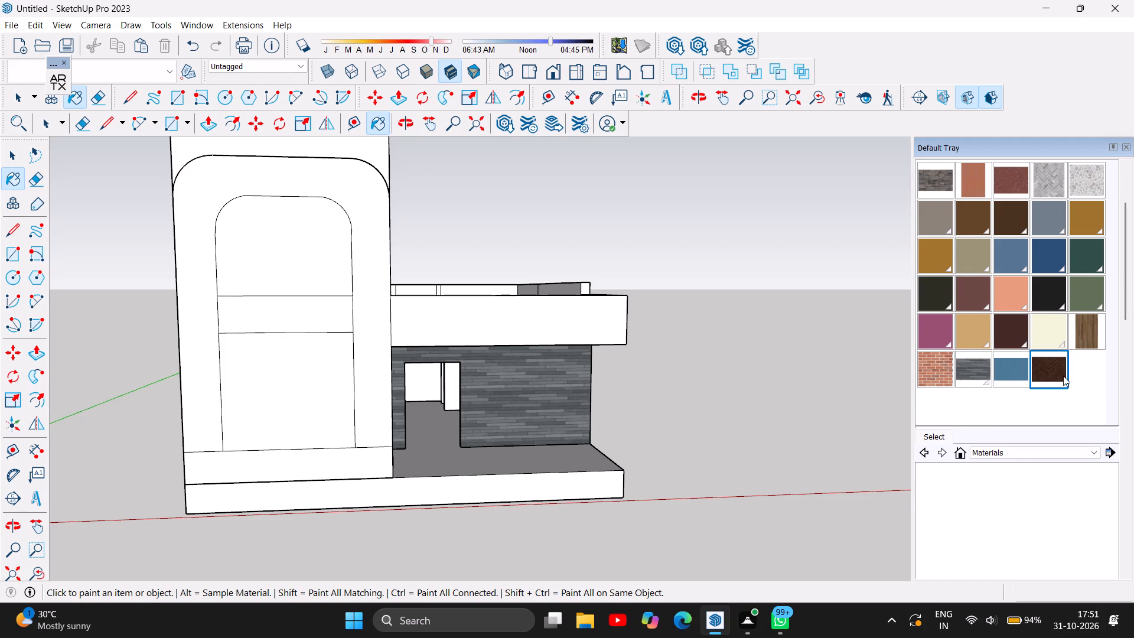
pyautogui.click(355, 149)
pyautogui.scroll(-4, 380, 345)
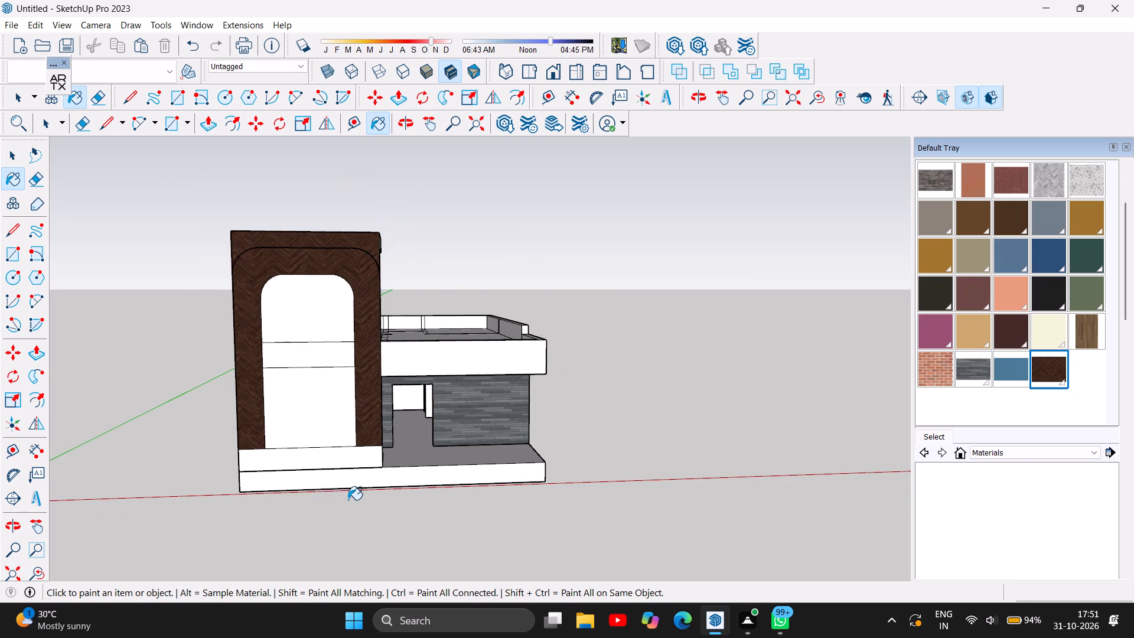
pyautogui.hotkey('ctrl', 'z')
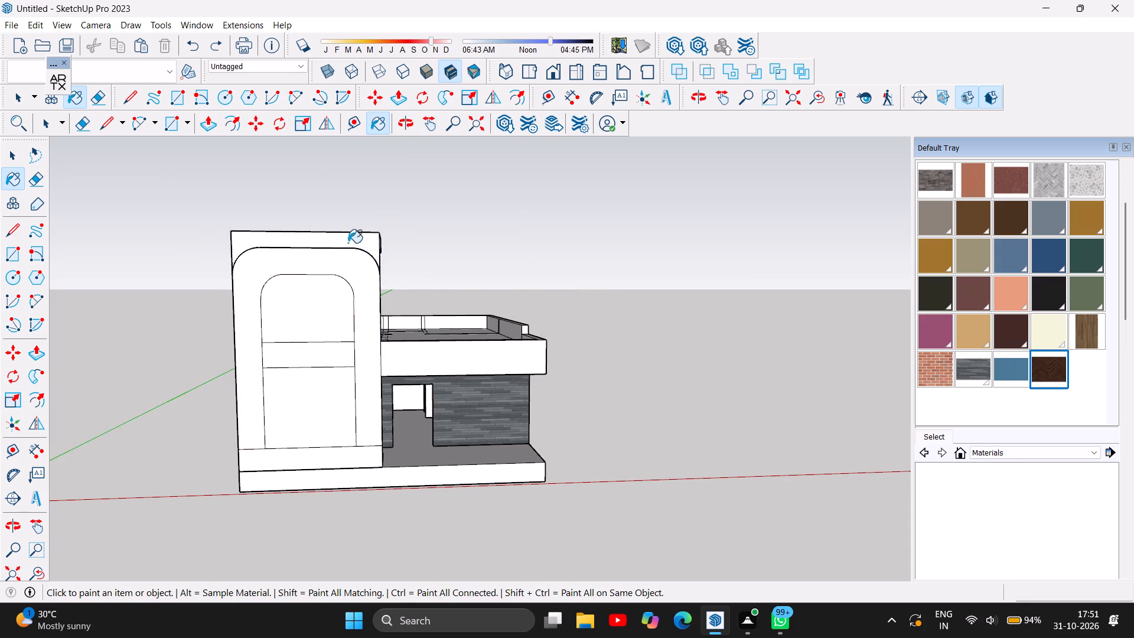
# Close the small gap in the stairwell's outer arch outline with short lines where its left curve meets the straight top edge.
pyautogui.scroll(3, 308, 223)
pyautogui.scroll(4, 245, 210)
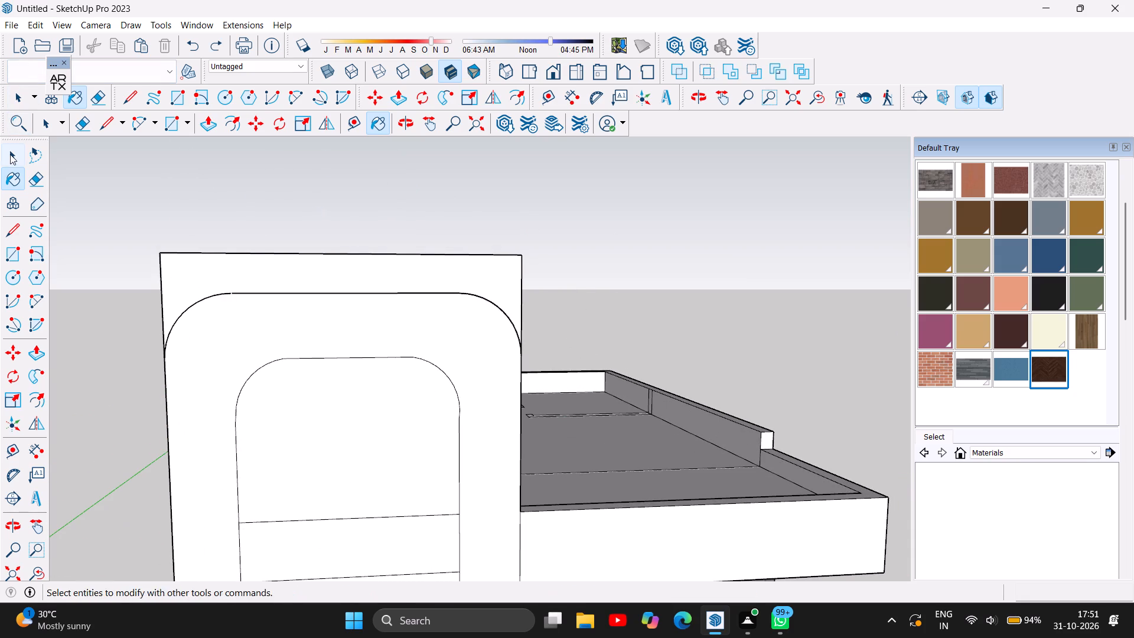
pyautogui.click(10, 155)
pyautogui.click(225, 229)
pyautogui.scroll(6, 218, 294)
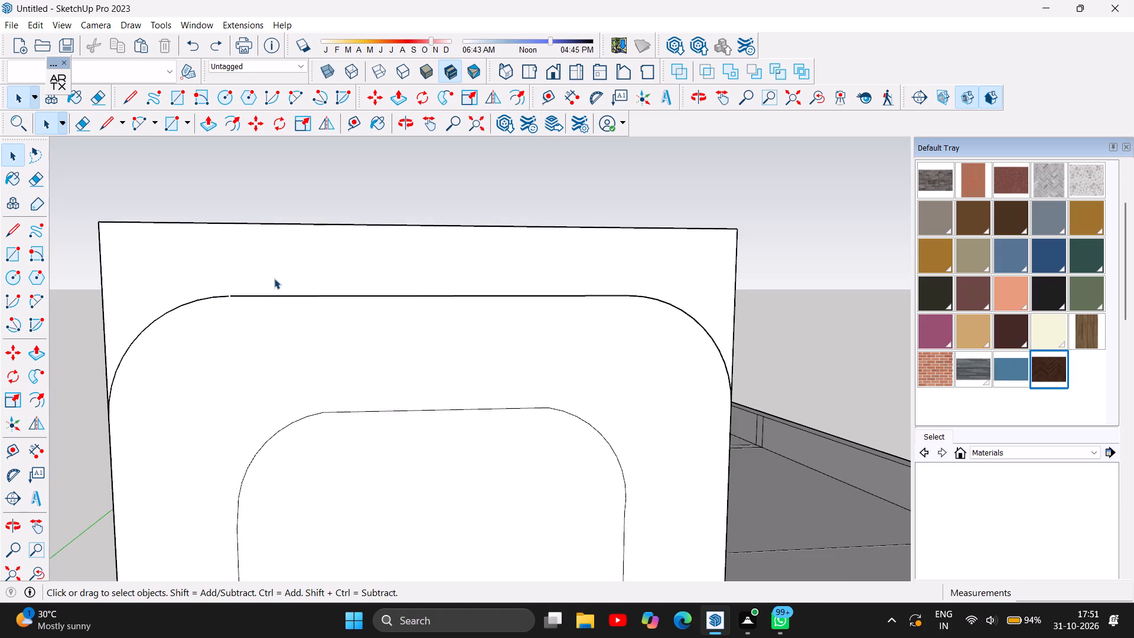
pyautogui.scroll(9, 247, 302)
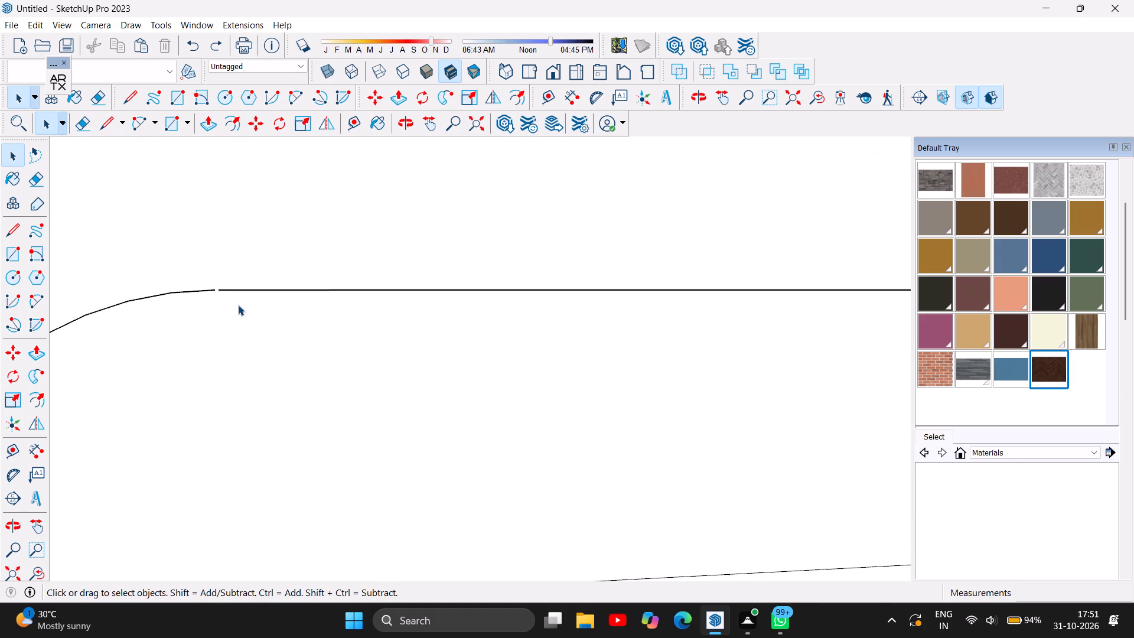
pyautogui.scroll(1, 238, 305)
pyautogui.rightClick(48, 171)
pyautogui.rightClick(47, 170)
pyautogui.rightClick(47, 170)
pyautogui.click(110, 122)
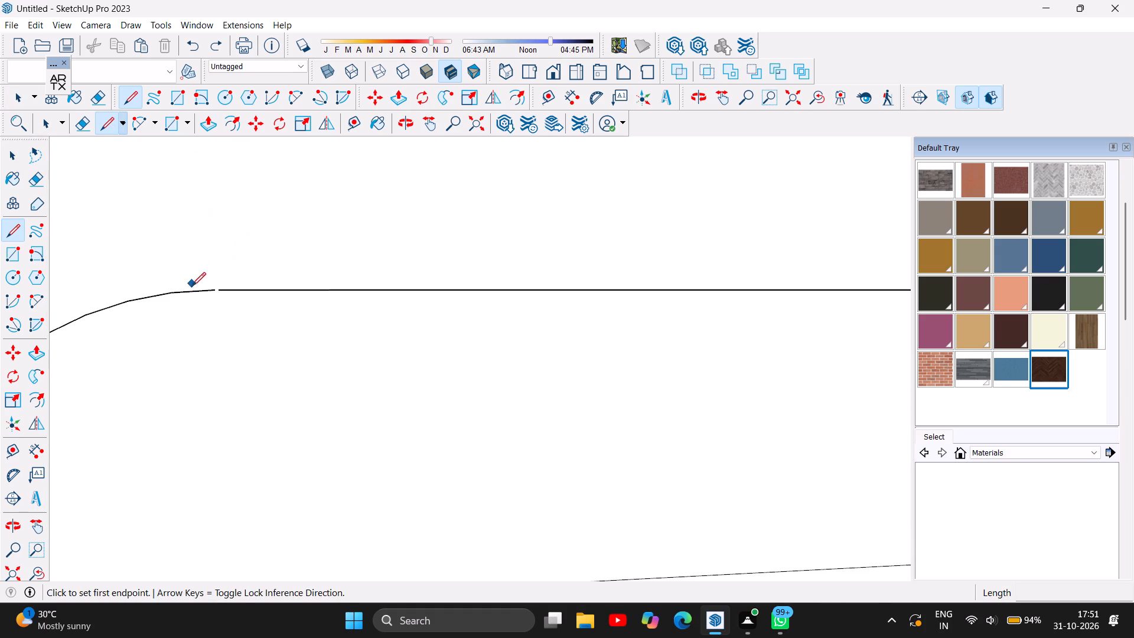
pyautogui.click(219, 291)
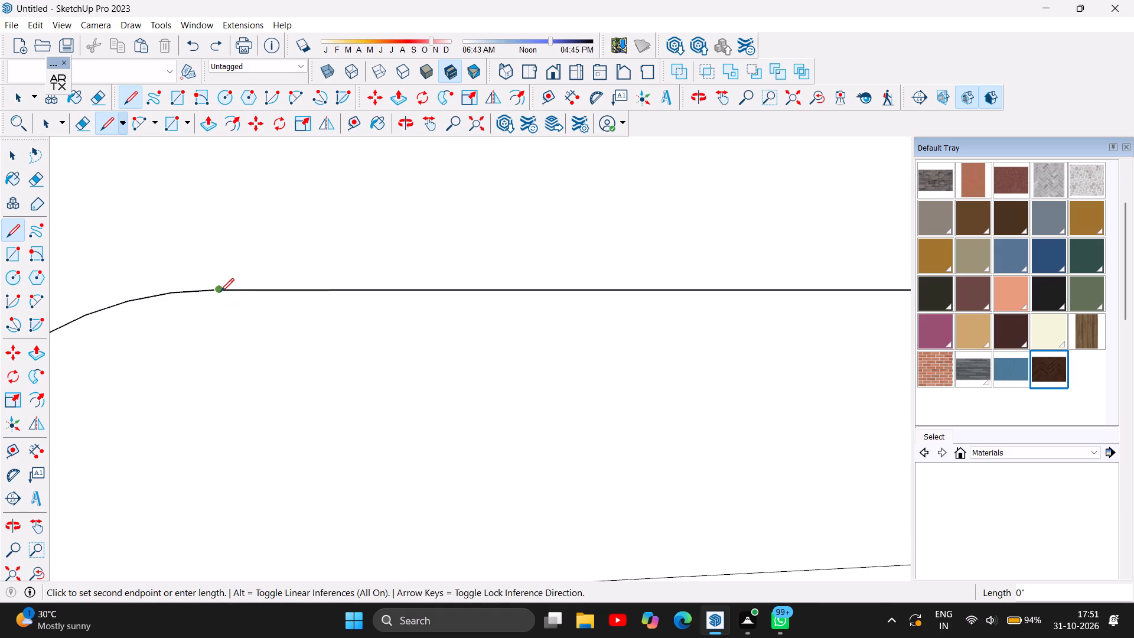
pyautogui.click(226, 287)
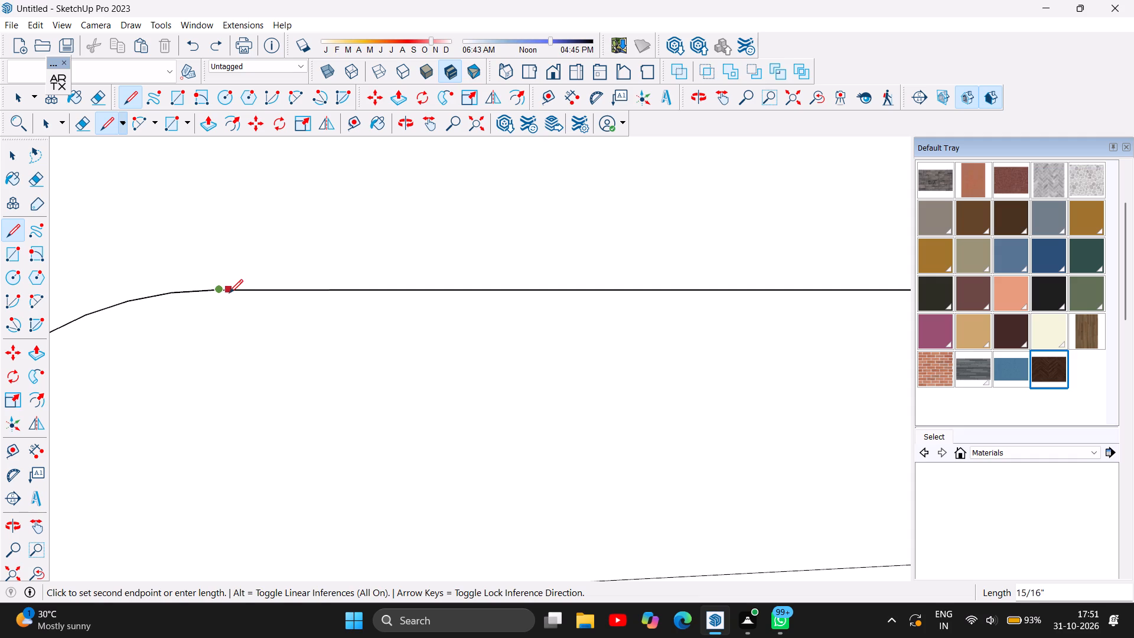
pyautogui.click(230, 293)
pyautogui.scroll(4, 221, 295)
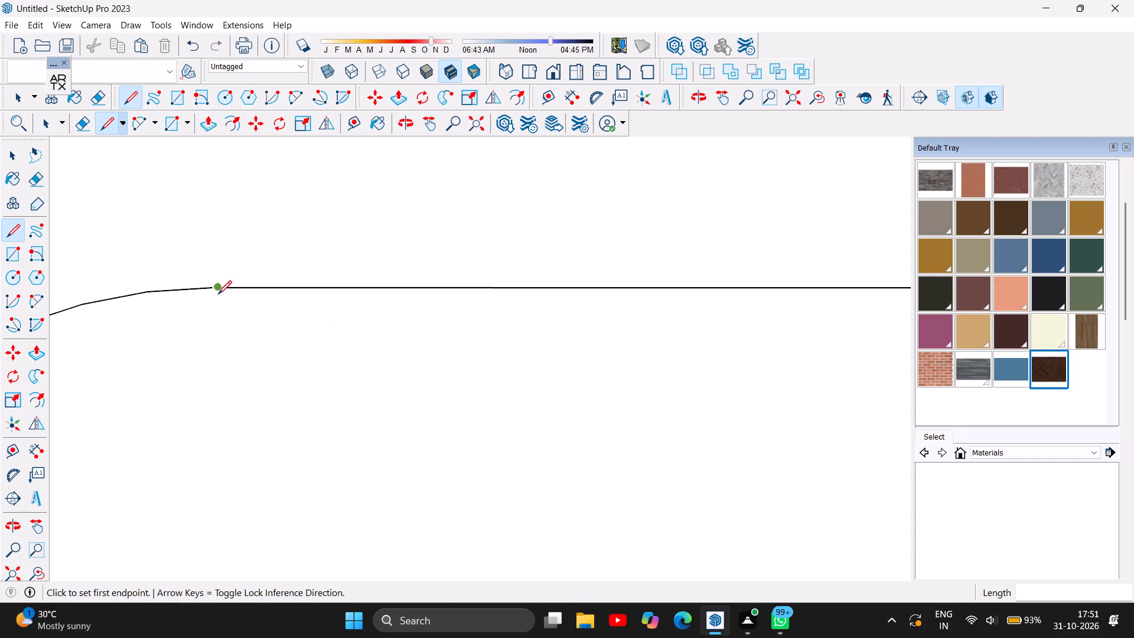
pyautogui.scroll(1, 218, 294)
pyautogui.click(217, 288)
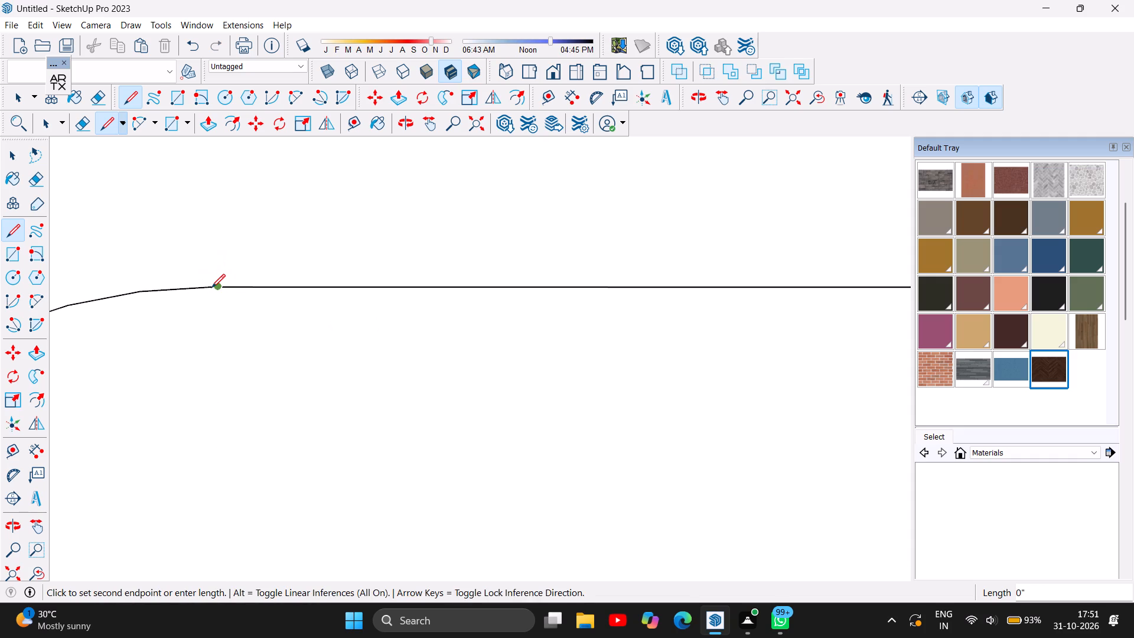
pyautogui.click(212, 288)
pyautogui.click(211, 288)
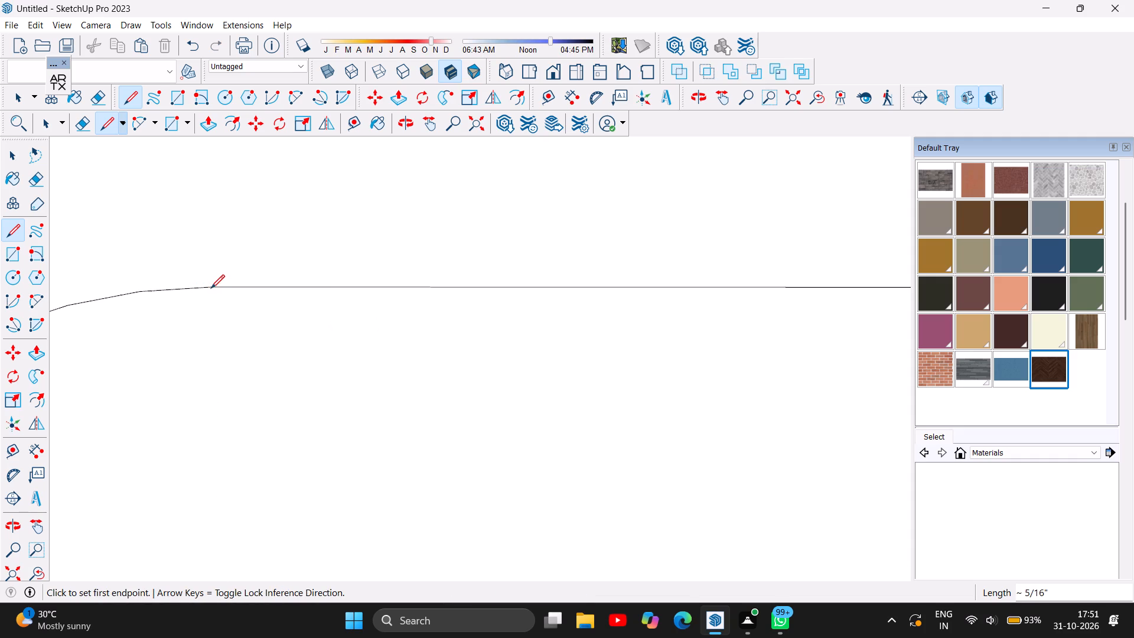
pyautogui.scroll(-6, 290, 246)
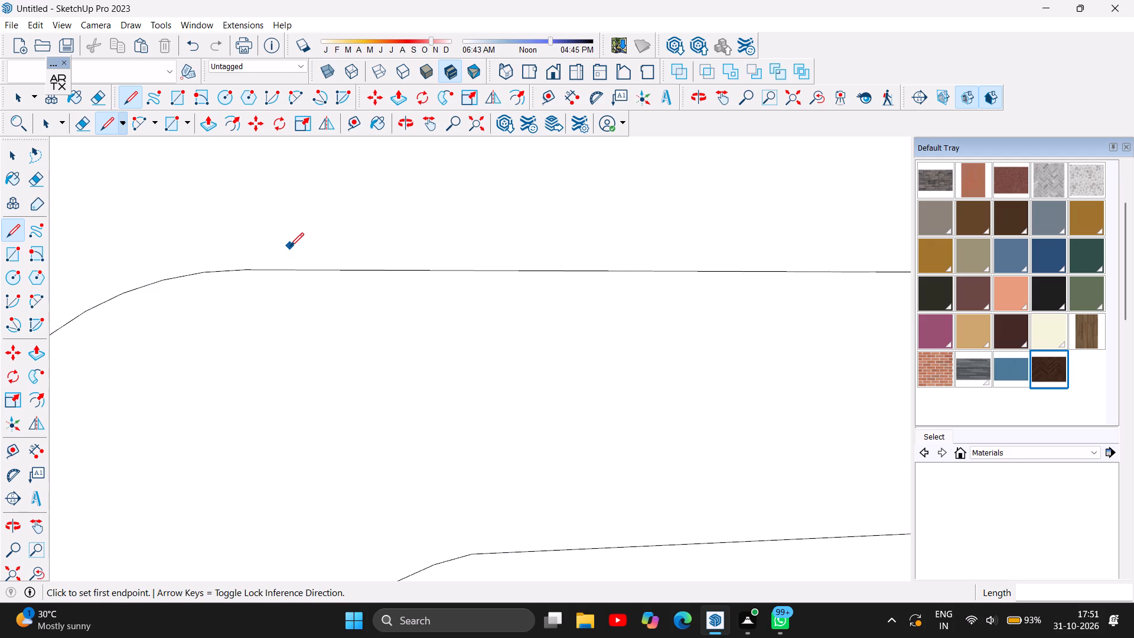
pyautogui.scroll(-10, 290, 246)
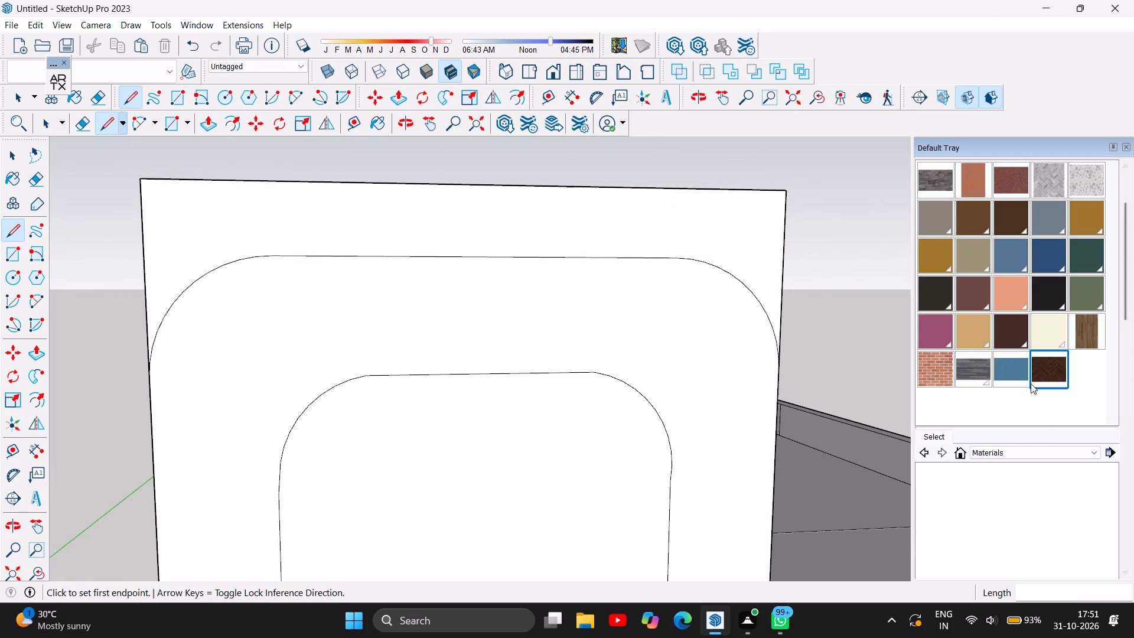
# Paint only the stairwell front's area above the outer arch with the dark brown wood herringbone texture.
pyautogui.click(1045, 368)
pyautogui.click(480, 230)
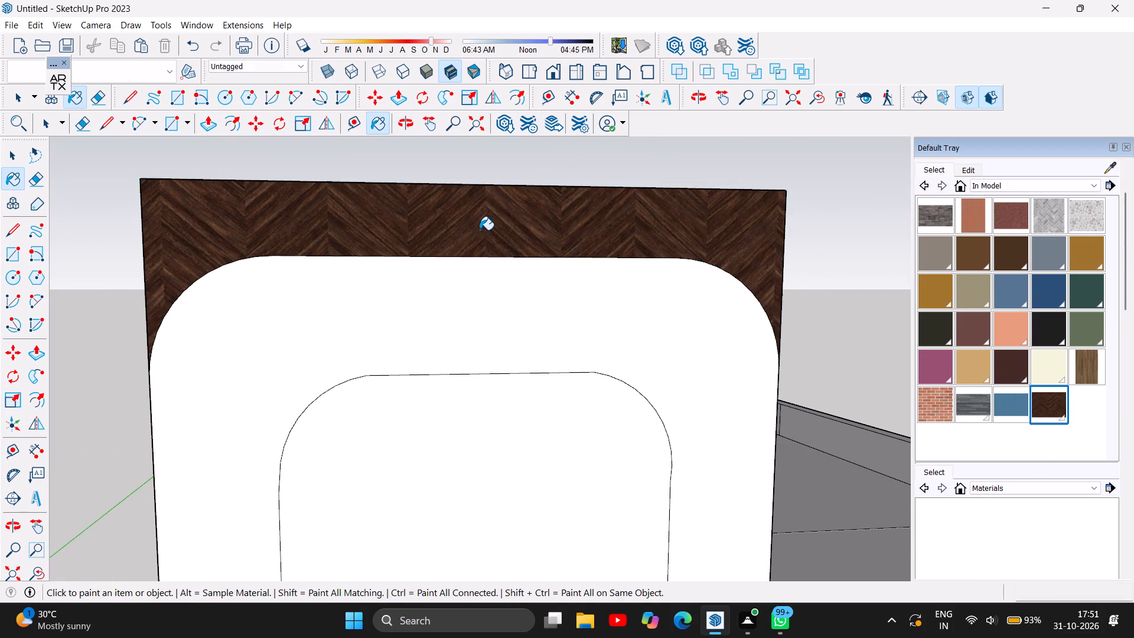
pyautogui.scroll(-7, 307, 226)
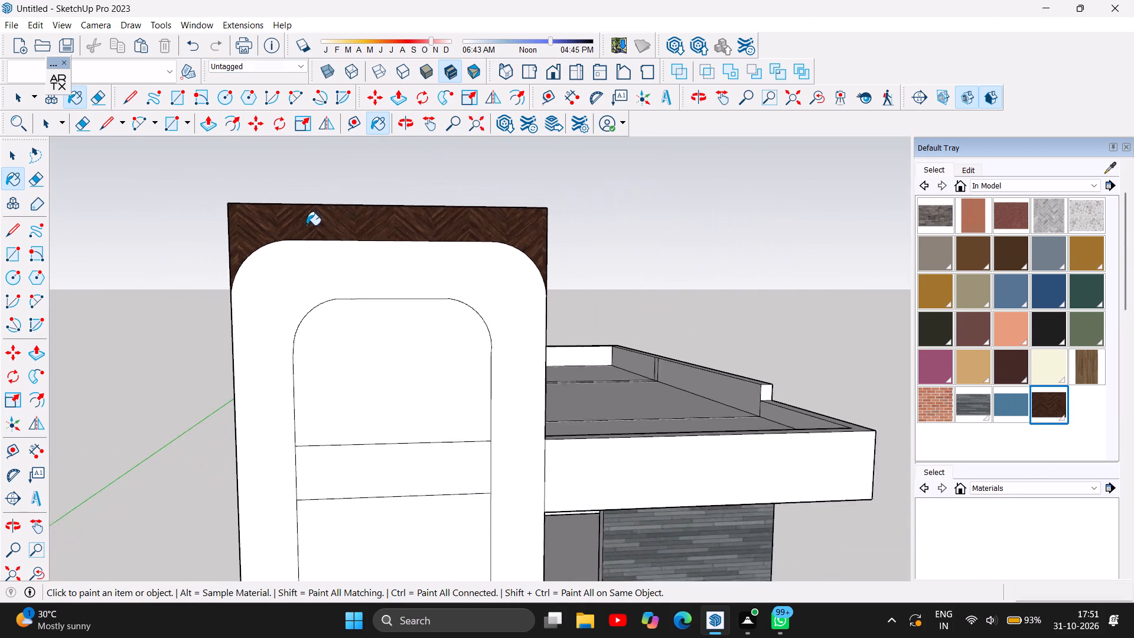
pyautogui.scroll(-5, 307, 225)
pyautogui.scroll(-4, 389, 196)
pyautogui.scroll(1, 458, 316)
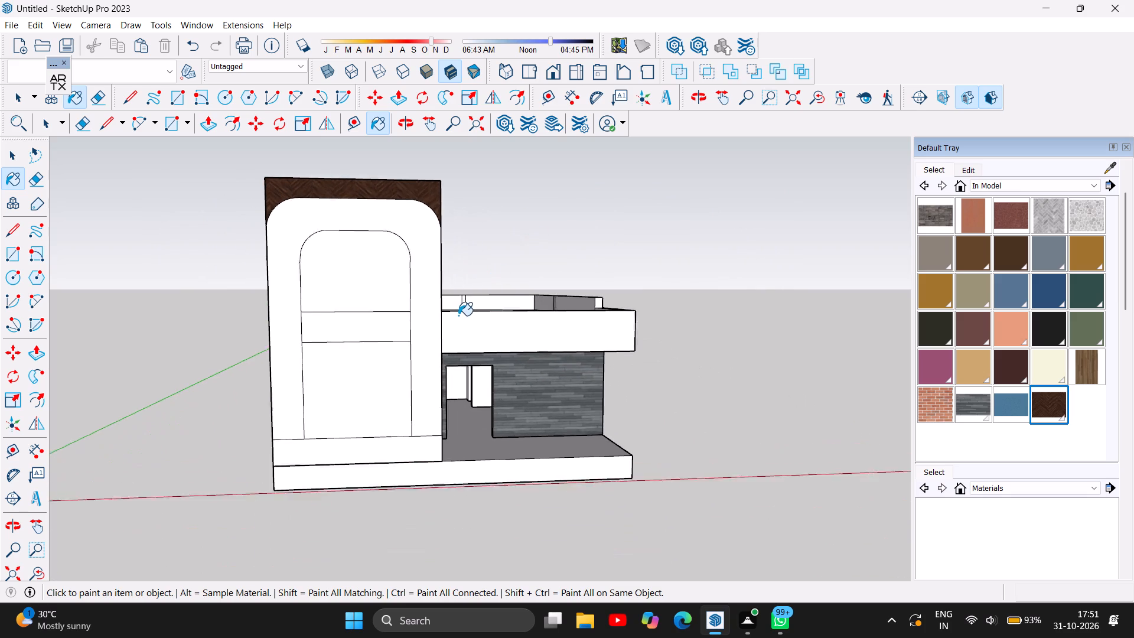
pyautogui.scroll(2, 458, 315)
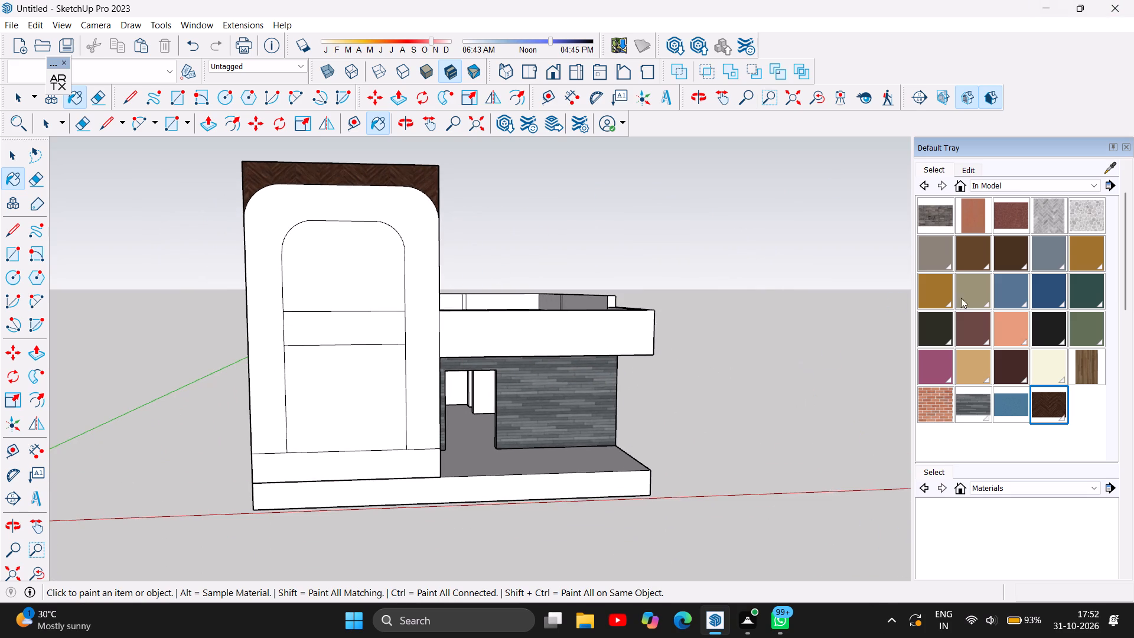
# Paint the band between the stairwell's outer and inner arches dark blue and check it from several angles.
pyautogui.click(1050, 290)
pyautogui.click(341, 200)
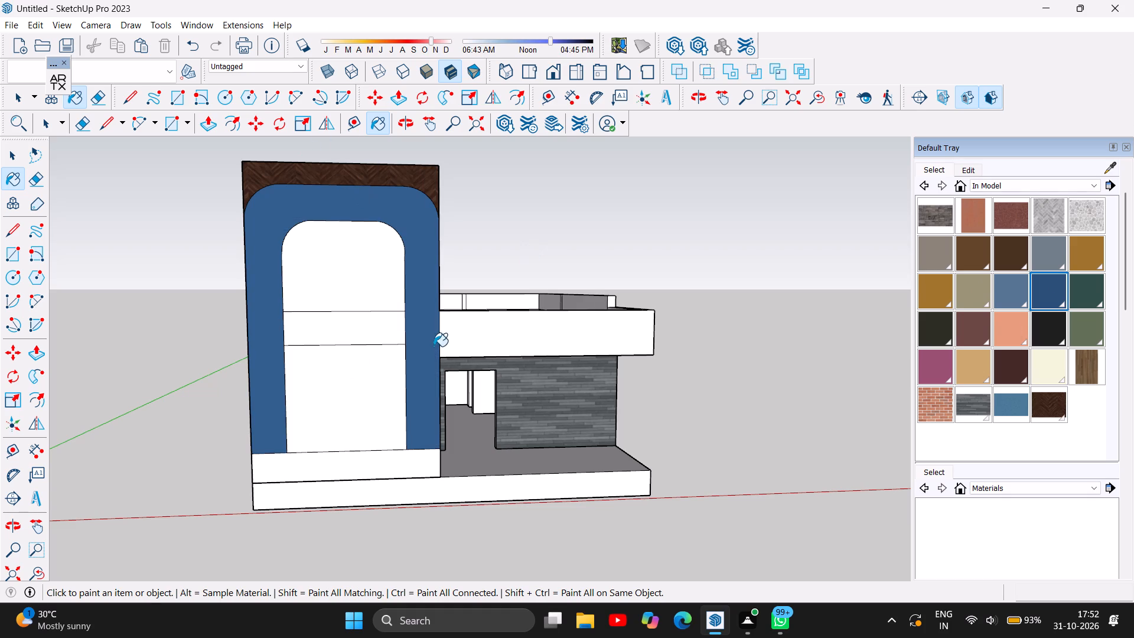
pyautogui.scroll(-5, 112, 498)
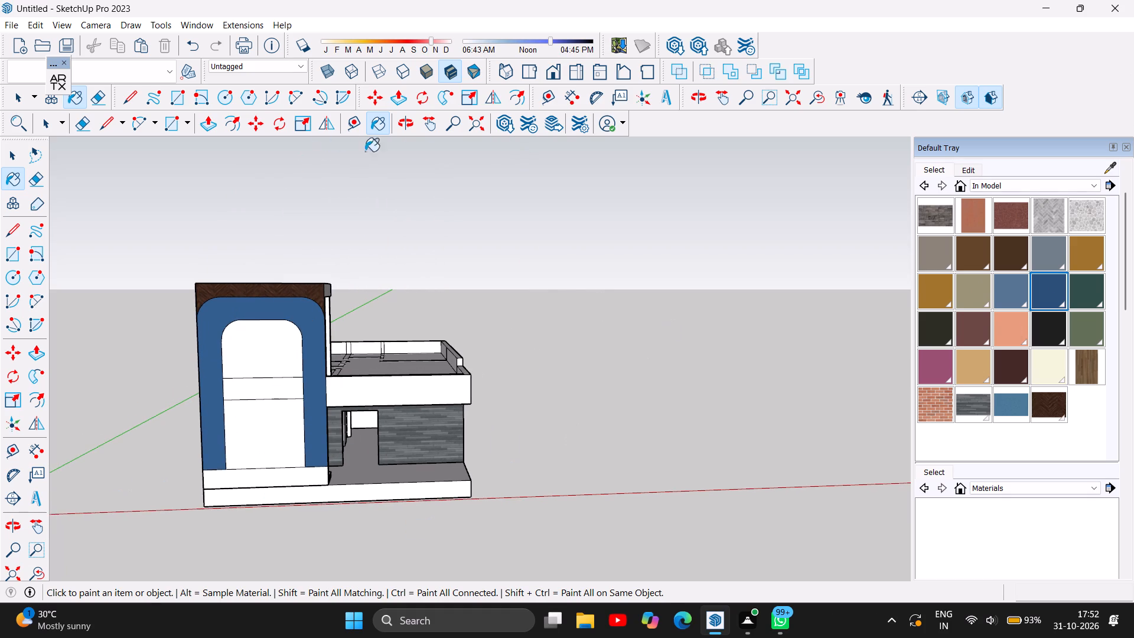
pyautogui.click(406, 129)
pyautogui.moveTo(486, 311); pyautogui.dragTo(293, 328)
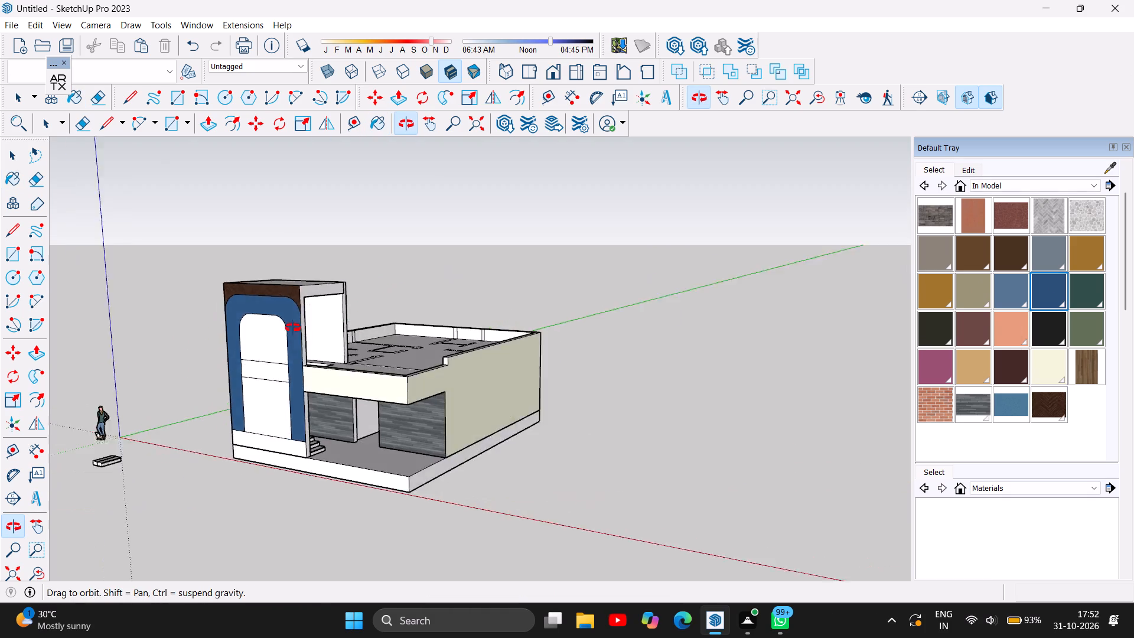
pyautogui.moveTo(293, 328); pyautogui.dragTo(382, 356)
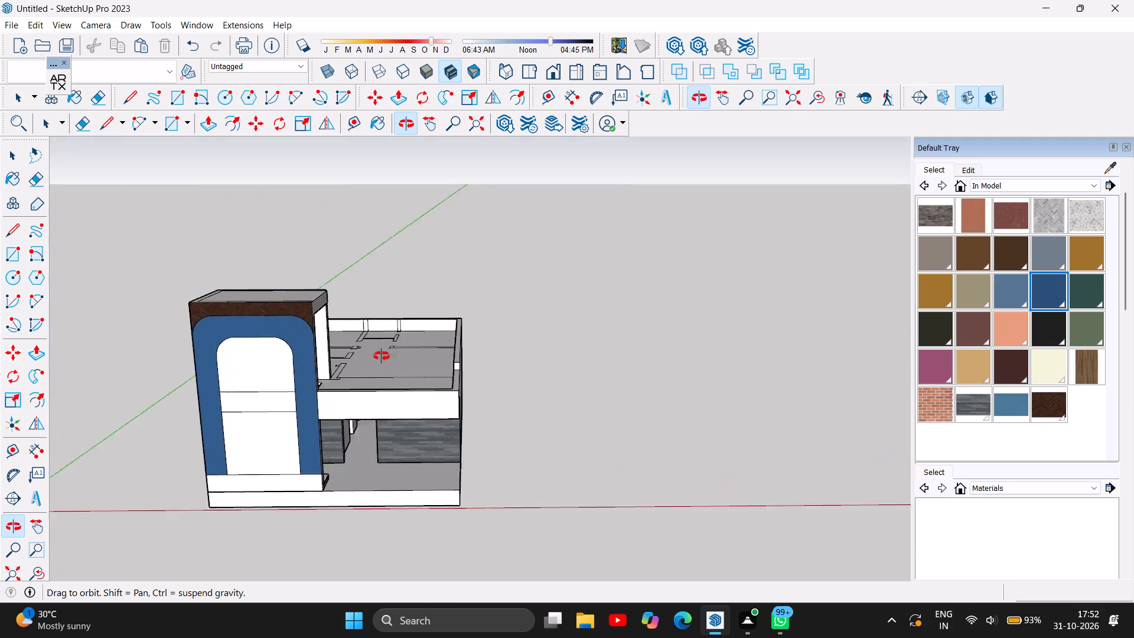
pyautogui.moveTo(382, 356); pyautogui.dragTo(390, 323)
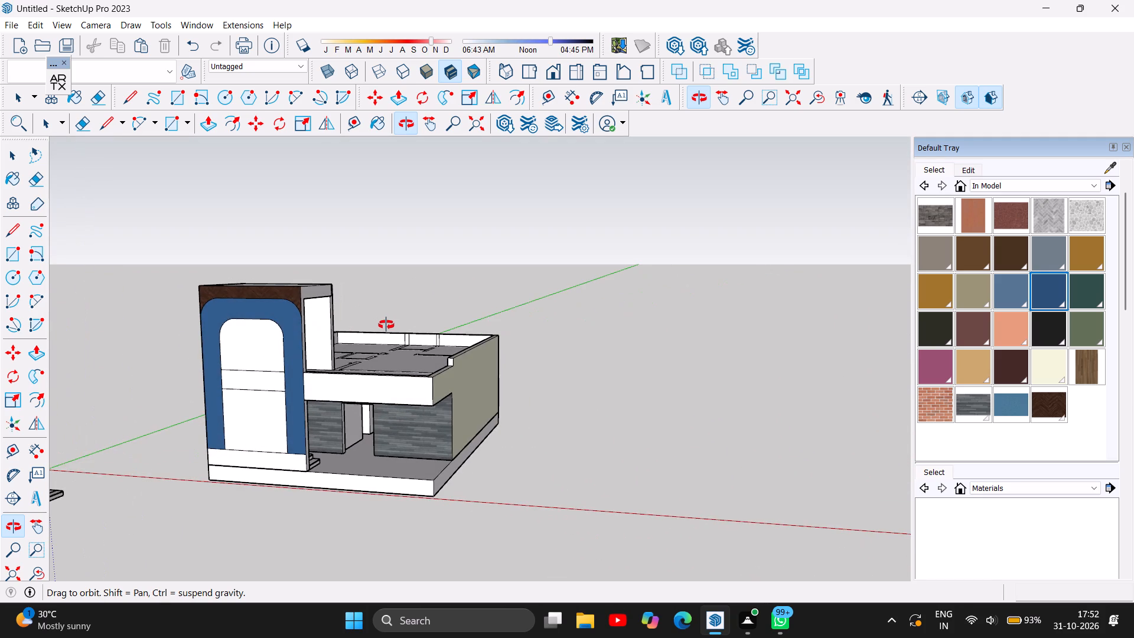
pyautogui.moveTo(370, 333); pyautogui.dragTo(458, 348)
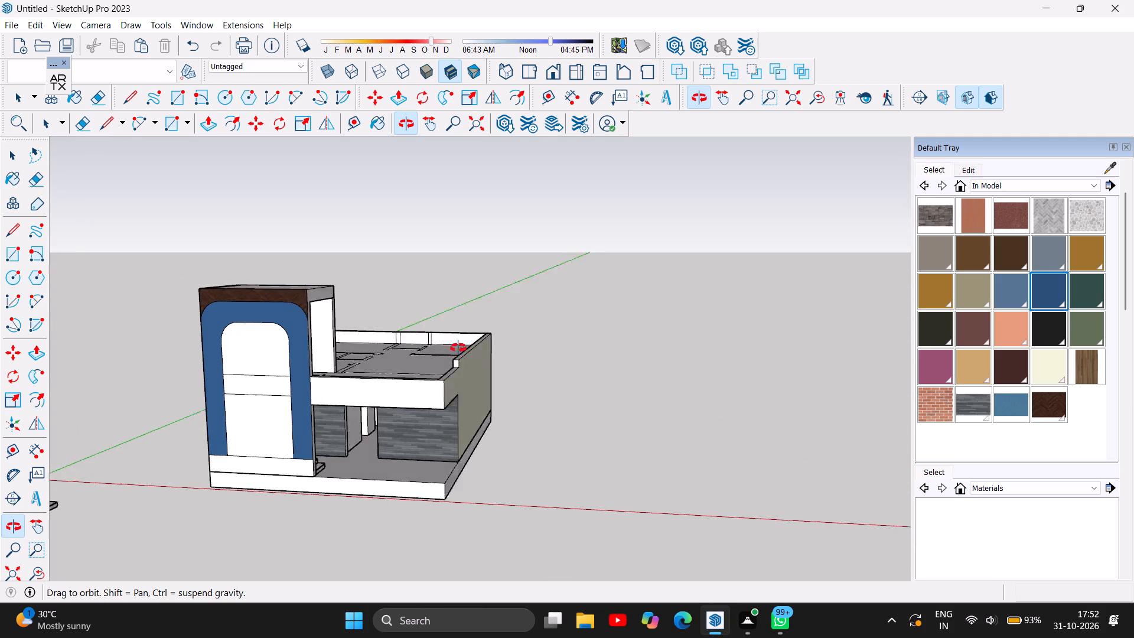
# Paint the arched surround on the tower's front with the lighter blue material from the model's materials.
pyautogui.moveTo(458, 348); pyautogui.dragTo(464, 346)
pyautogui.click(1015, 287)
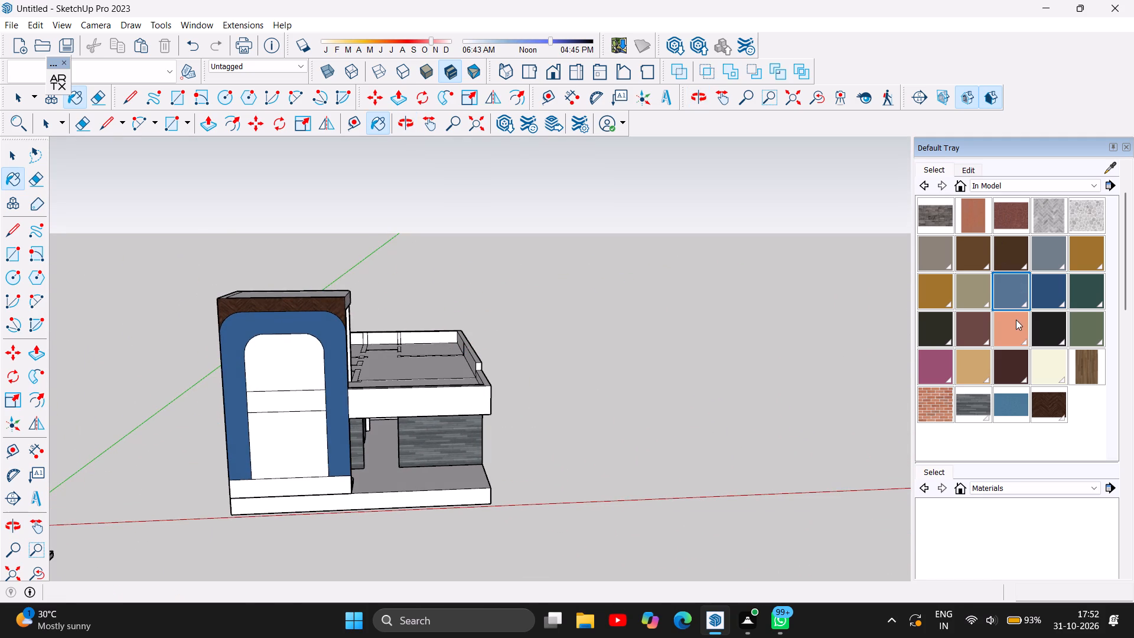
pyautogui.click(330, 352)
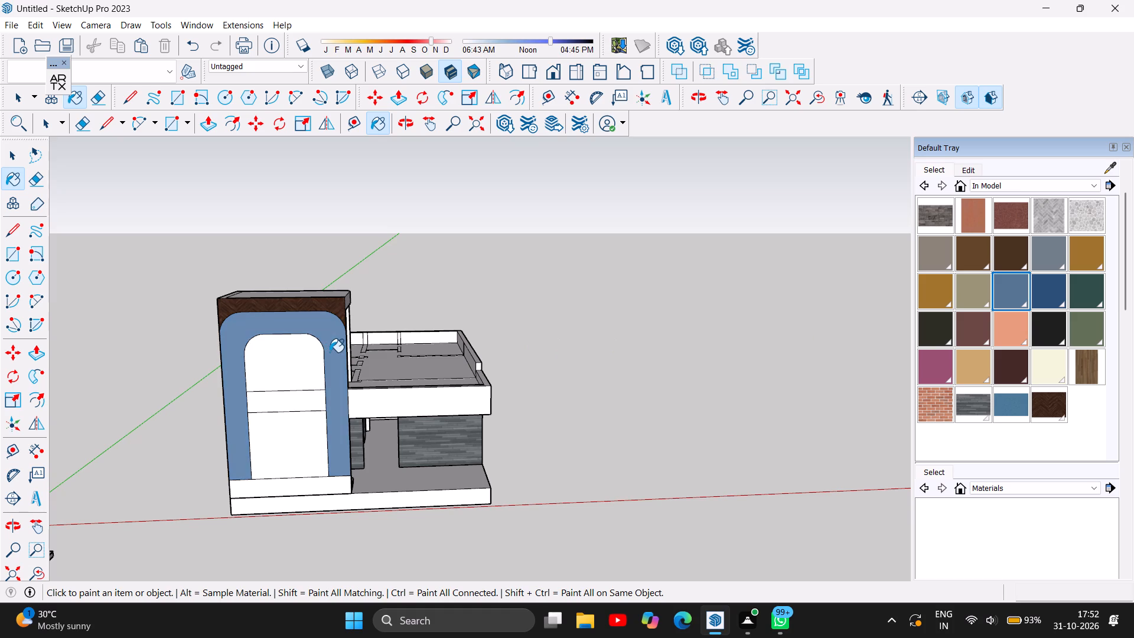
# Paint the band above the arch at the top of the tower with the Oak Cladding material.
pyautogui.scroll(3, 265, 529)
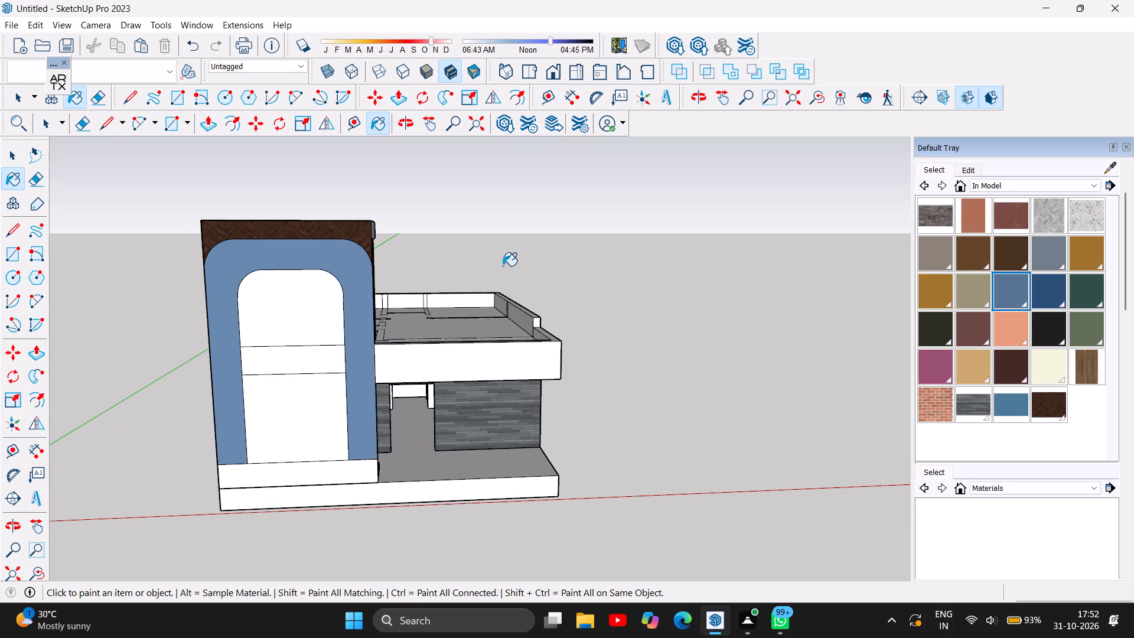
pyautogui.click(1089, 377)
pyautogui.click(338, 236)
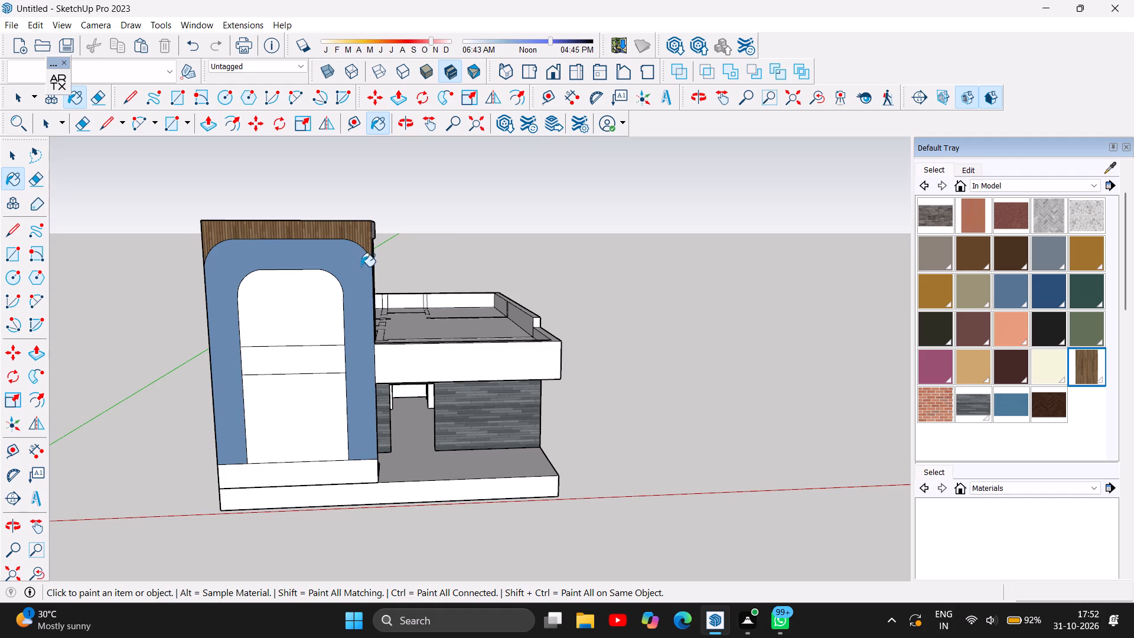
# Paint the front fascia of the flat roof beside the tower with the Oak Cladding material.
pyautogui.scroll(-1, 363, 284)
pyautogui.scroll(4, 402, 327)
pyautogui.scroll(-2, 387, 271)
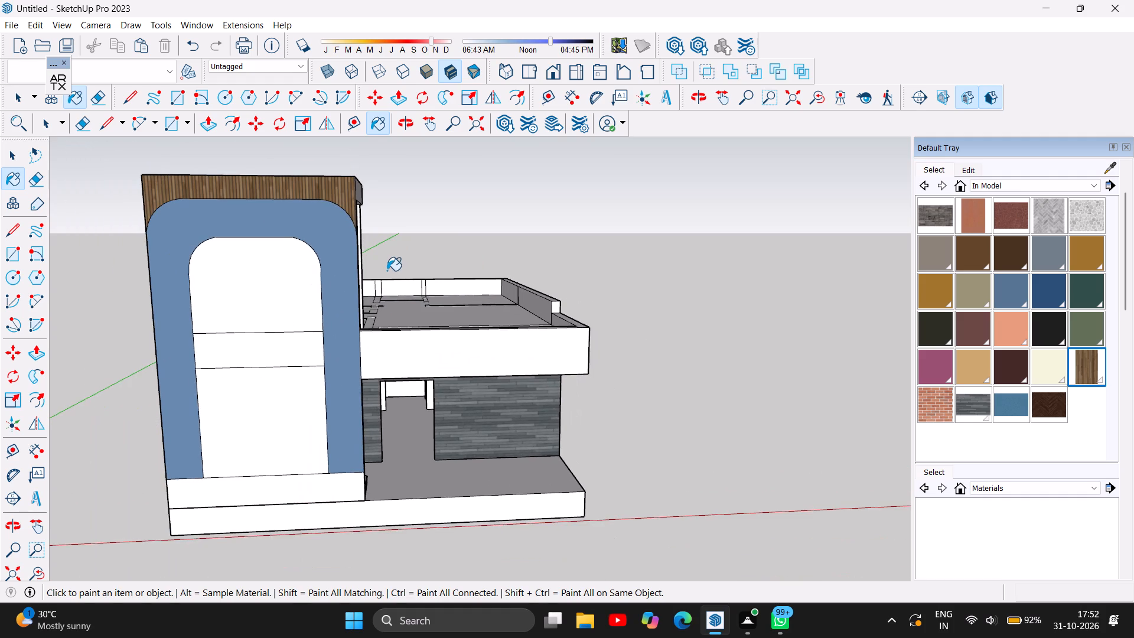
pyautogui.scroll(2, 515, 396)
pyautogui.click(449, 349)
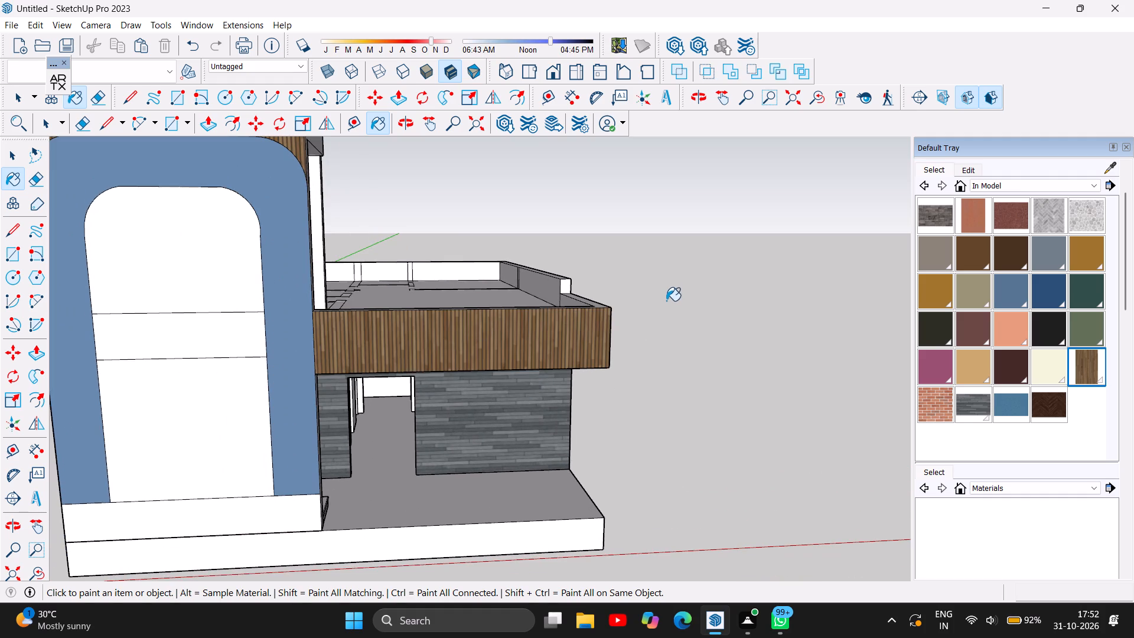
# Paint the flat roof's front fascia and the tower's arched surround with the Heather_Cuffs material.
pyautogui.scroll(-4, 665, 297)
pyautogui.scroll(3, 646, 410)
pyautogui.scroll(-1, 645, 410)
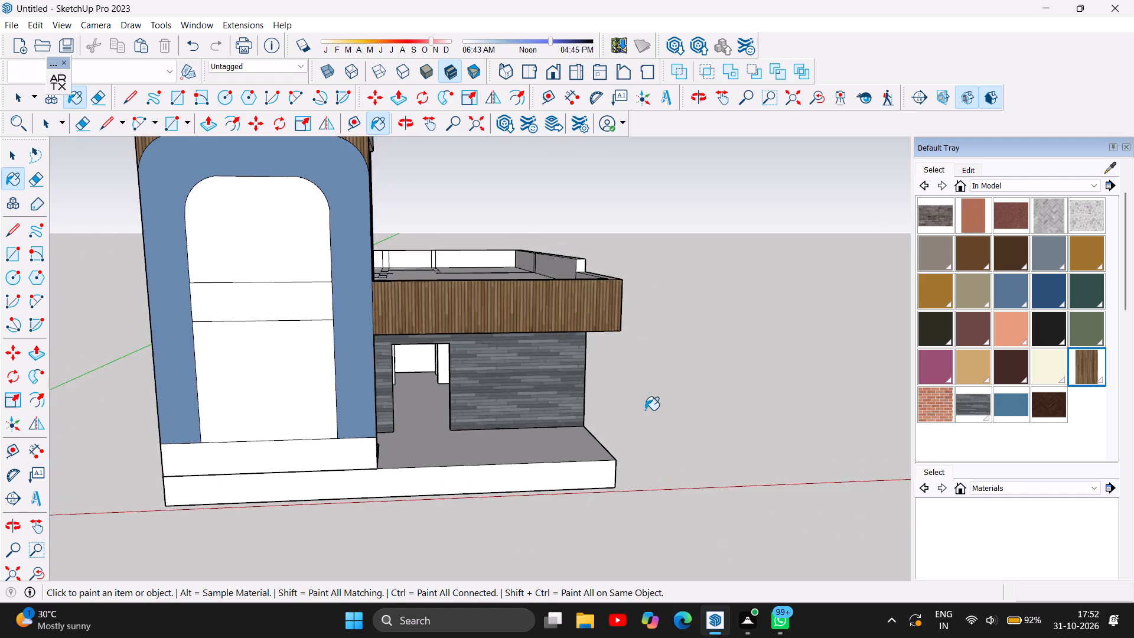
pyautogui.scroll(-2, 645, 410)
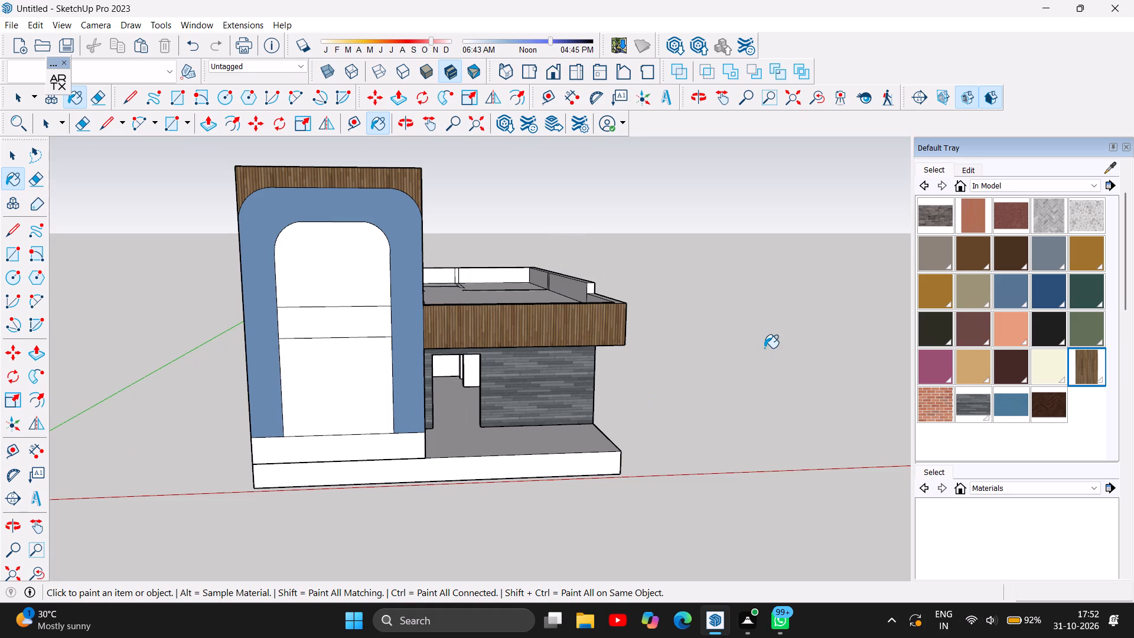
pyautogui.scroll(3, 1016, 343)
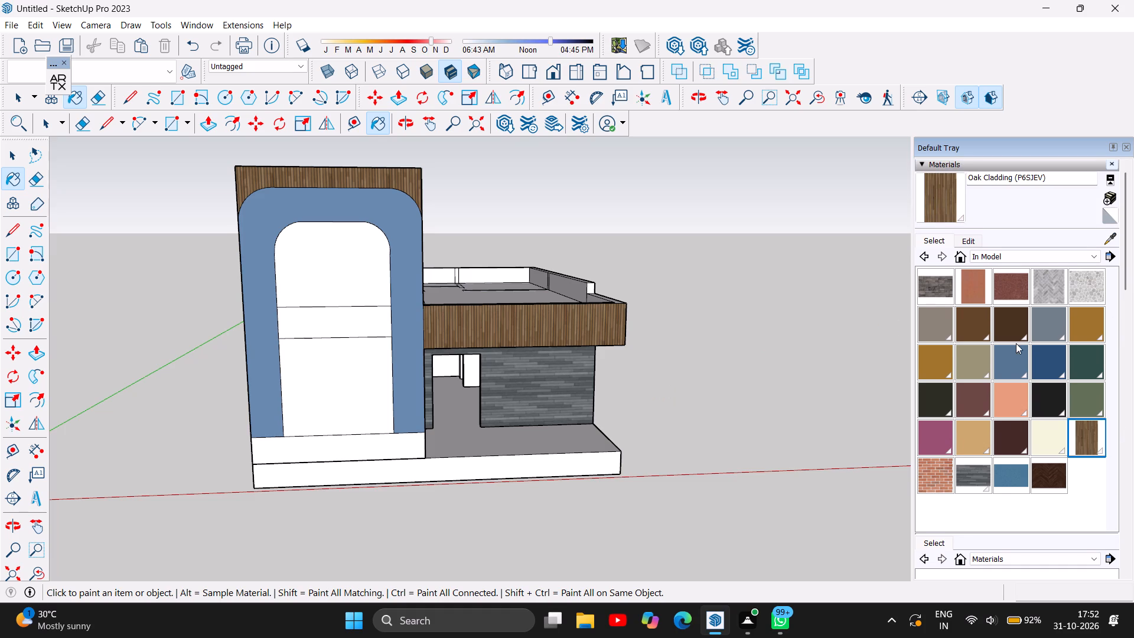
pyautogui.scroll(2, 1051, 328)
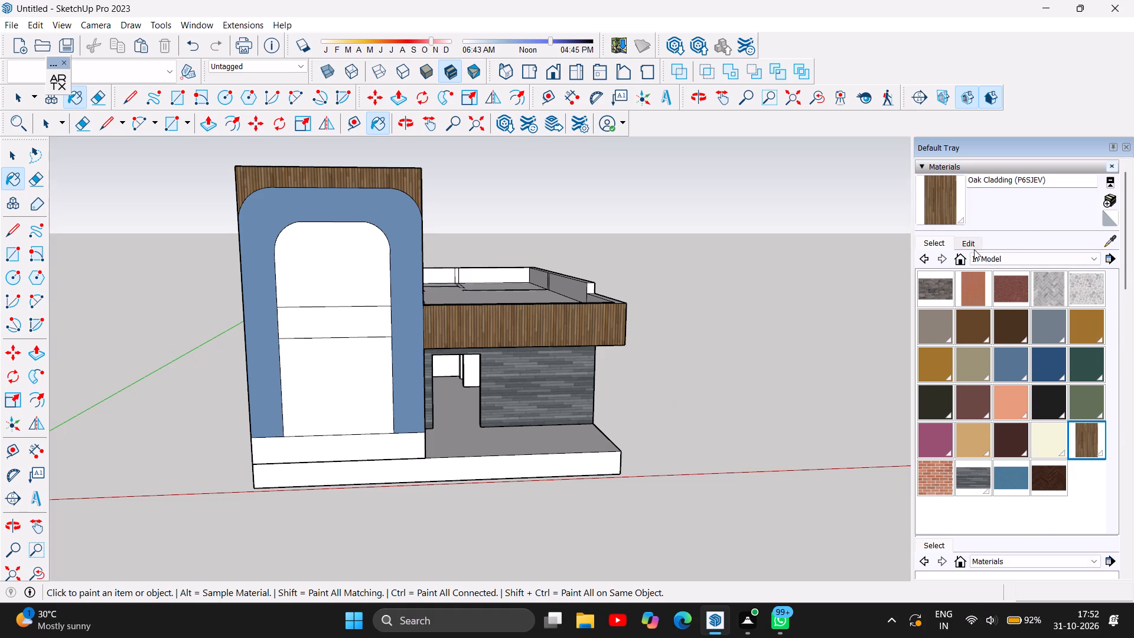
pyautogui.click(1048, 331)
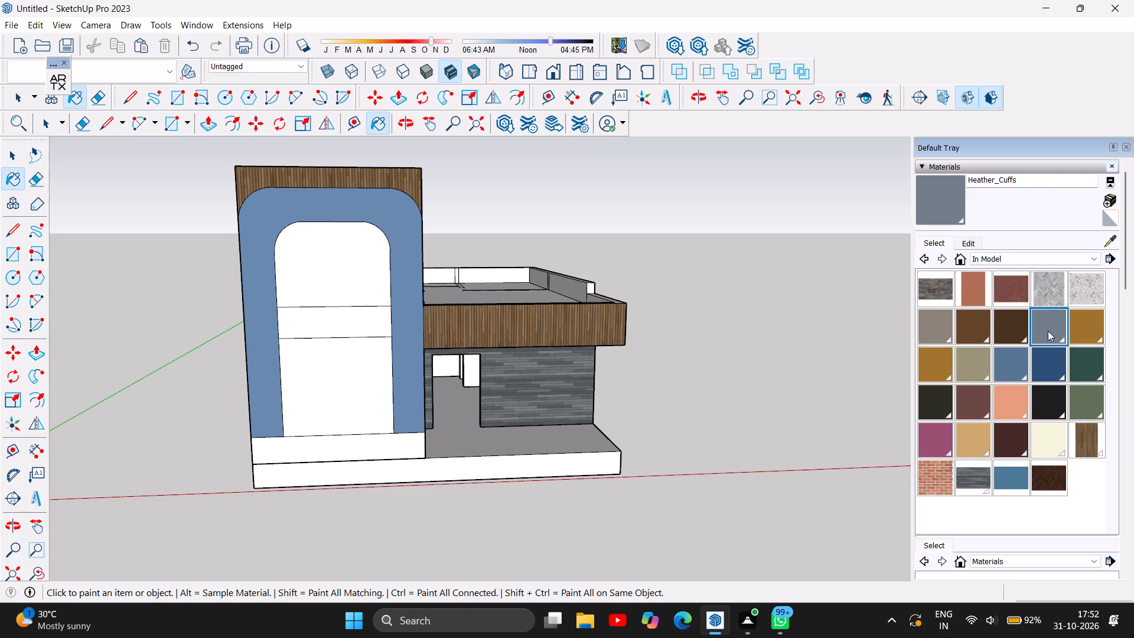
pyautogui.click(499, 325)
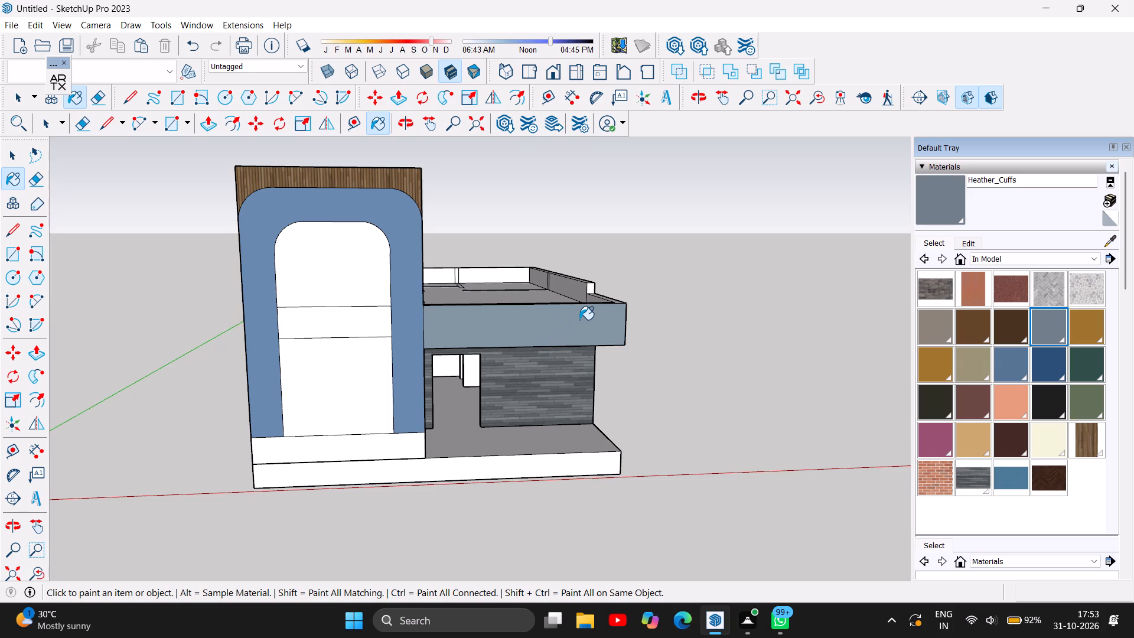
pyautogui.click(405, 236)
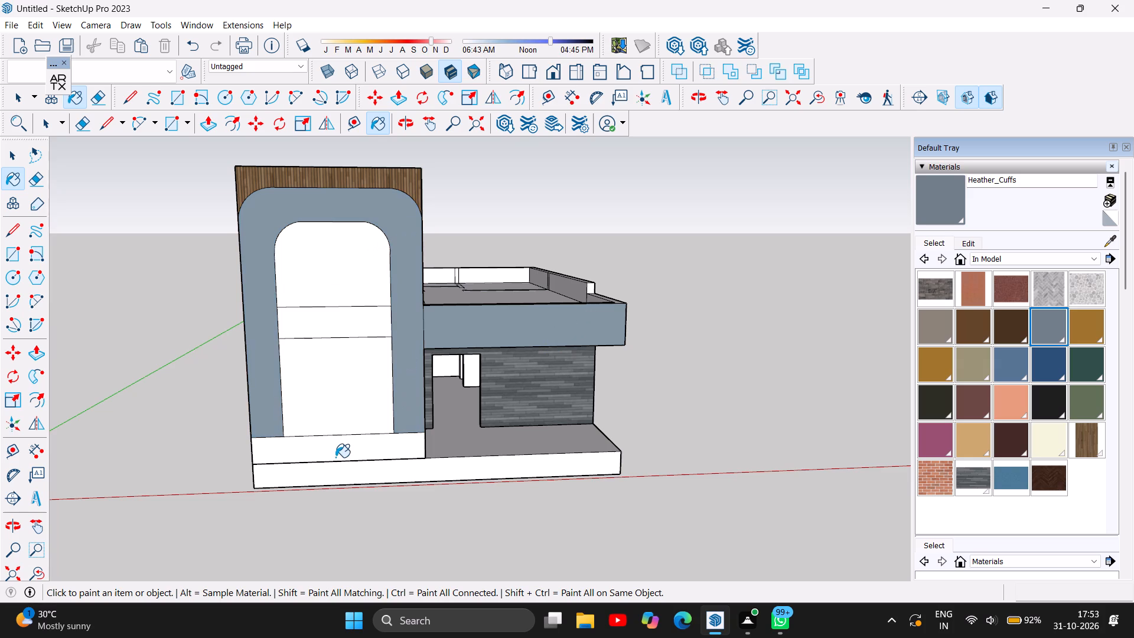
# Open the Architextures texture library and look through its textures for a facade material.
pyautogui.scroll(-2, 335, 457)
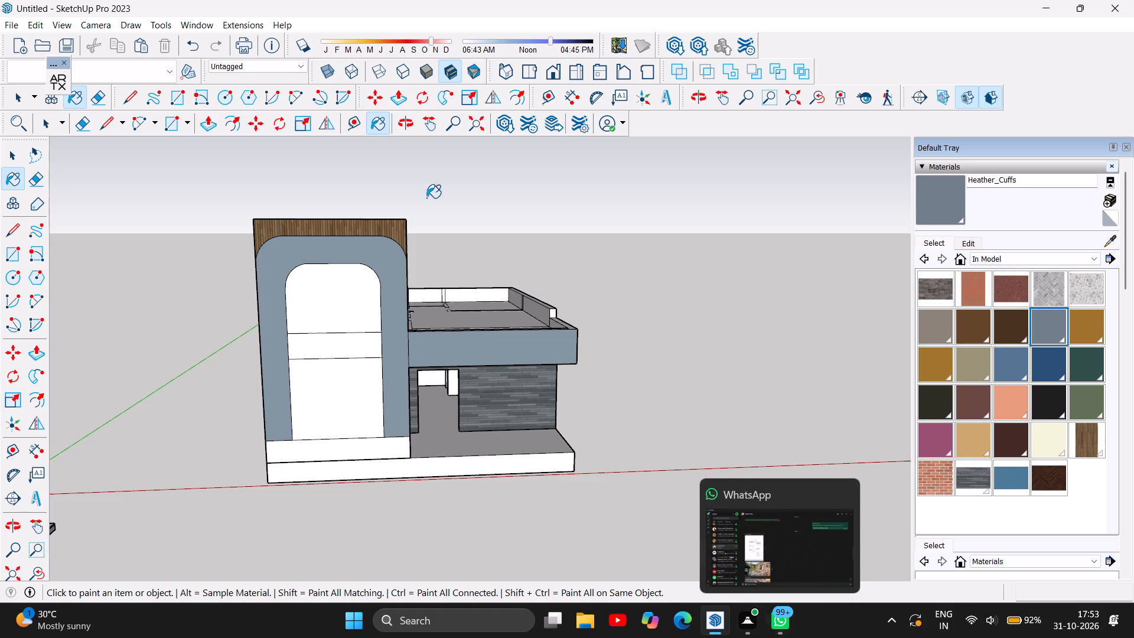
pyautogui.click(52, 80)
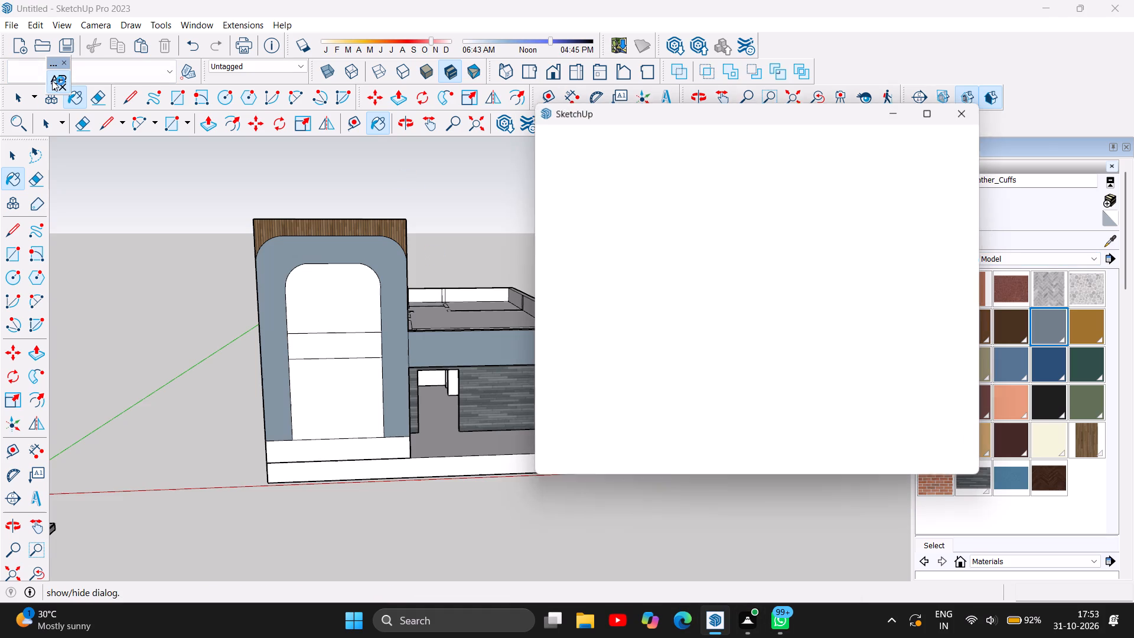
pyautogui.scroll(-1, 885, 343)
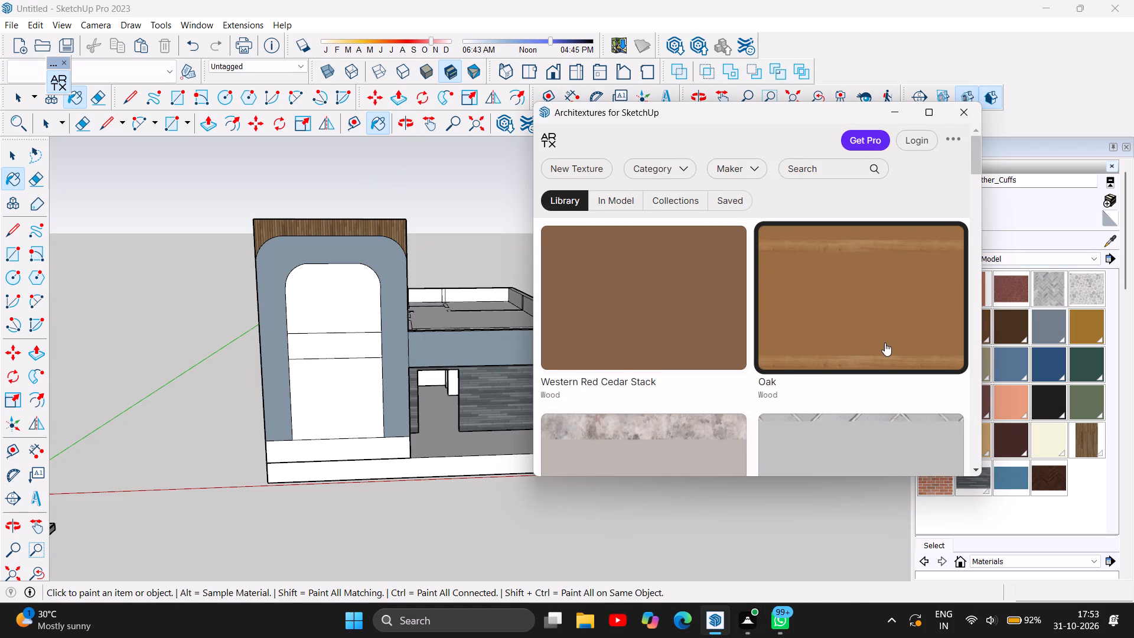
pyautogui.scroll(-19, 885, 343)
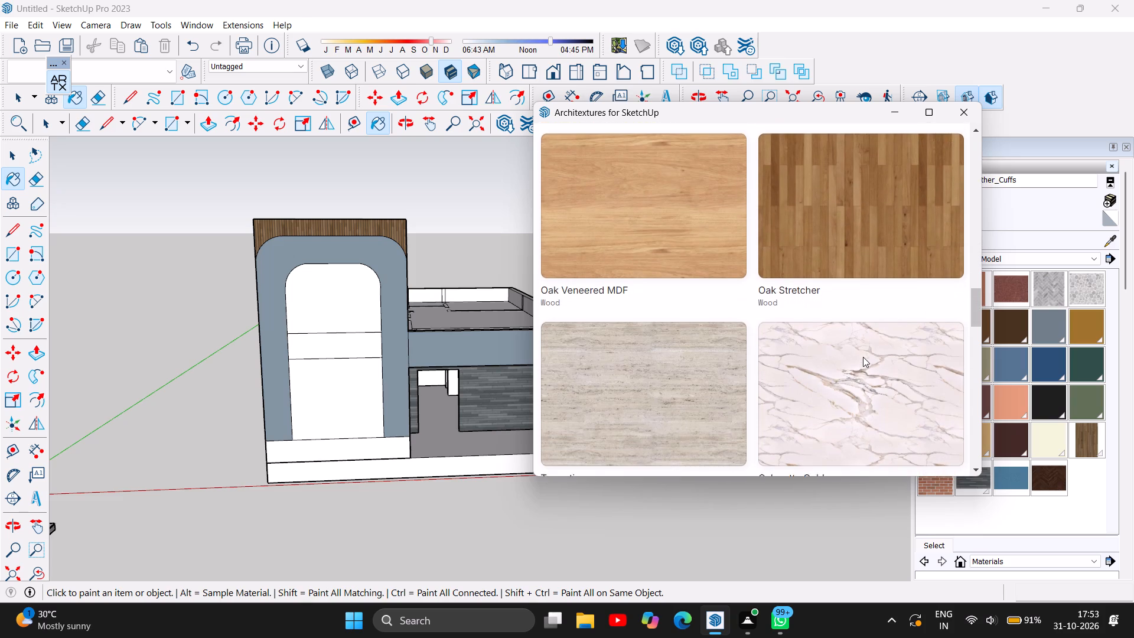
pyautogui.scroll(-12, 863, 357)
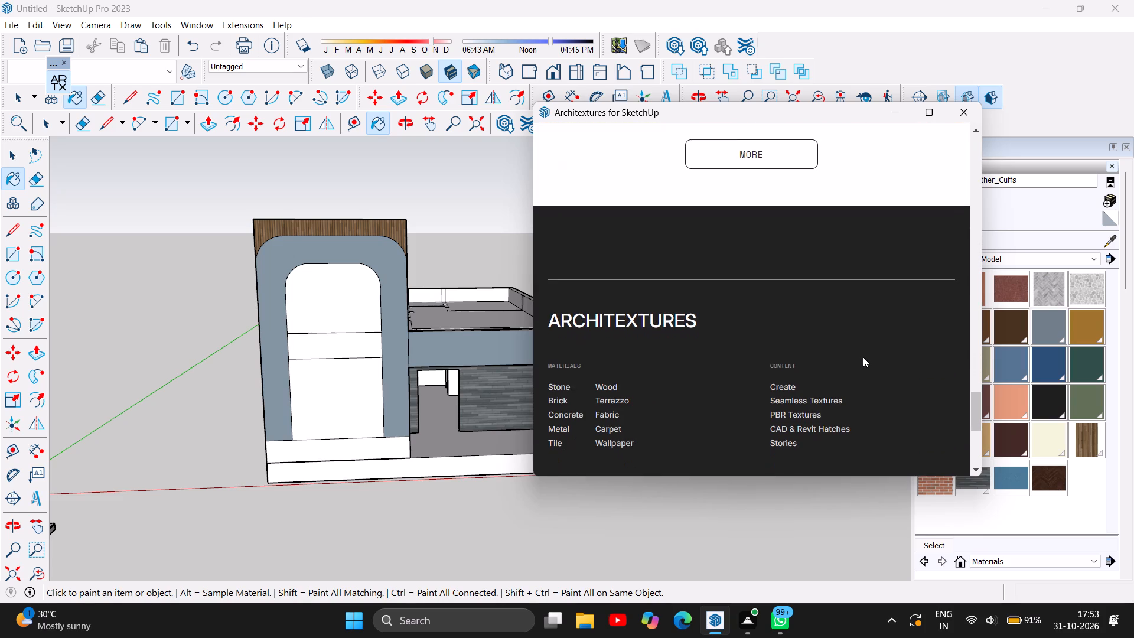
# Open the Architextures PBR Textures page in the browser, load more textures and look through them.
pyautogui.click(801, 411)
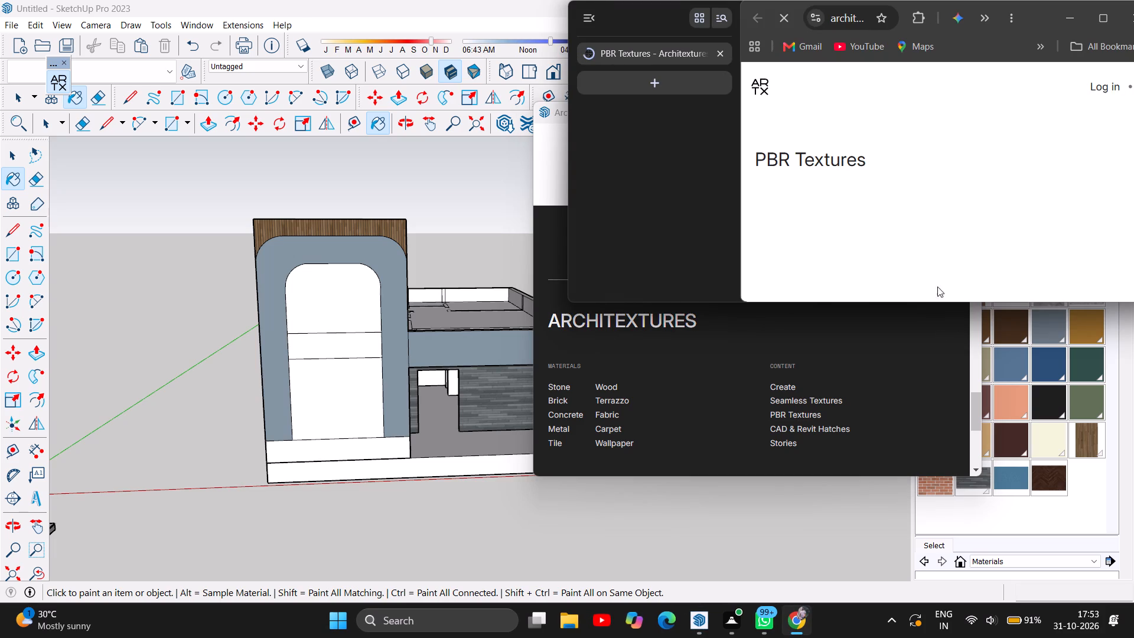
pyautogui.scroll(-9, 856, 187)
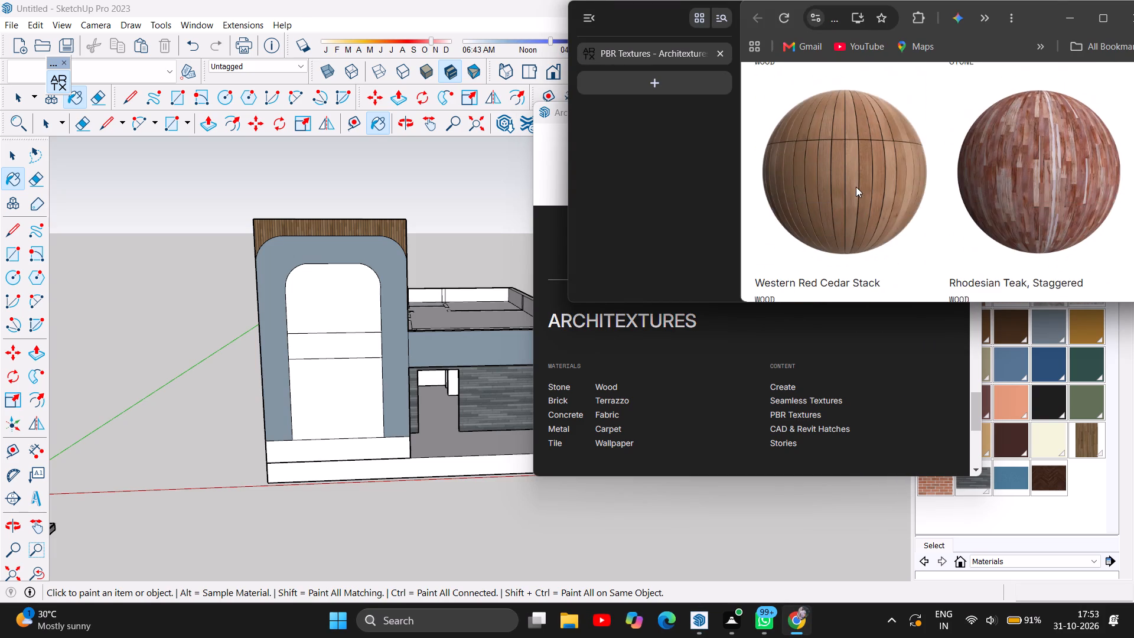
pyautogui.scroll(-13, 856, 187)
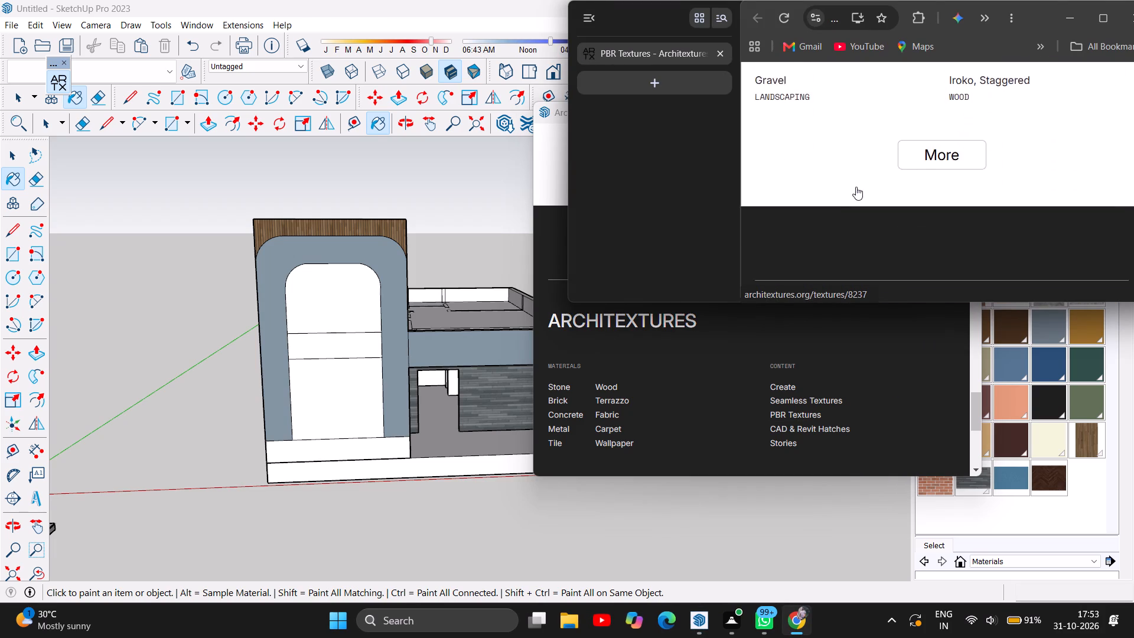
pyautogui.scroll(1, 856, 187)
pyautogui.click(959, 198)
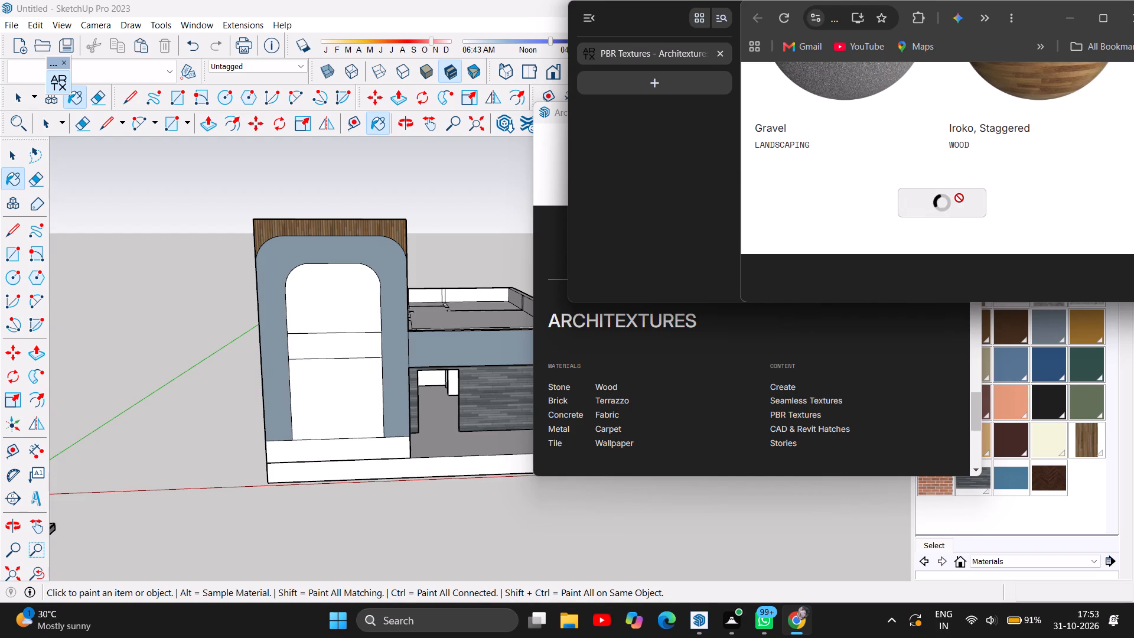
pyautogui.scroll(1, 983, 162)
pyautogui.scroll(7, 936, 139)
pyautogui.scroll(5, 973, 172)
pyautogui.scroll(-1, 967, 169)
pyautogui.scroll(4, 974, 214)
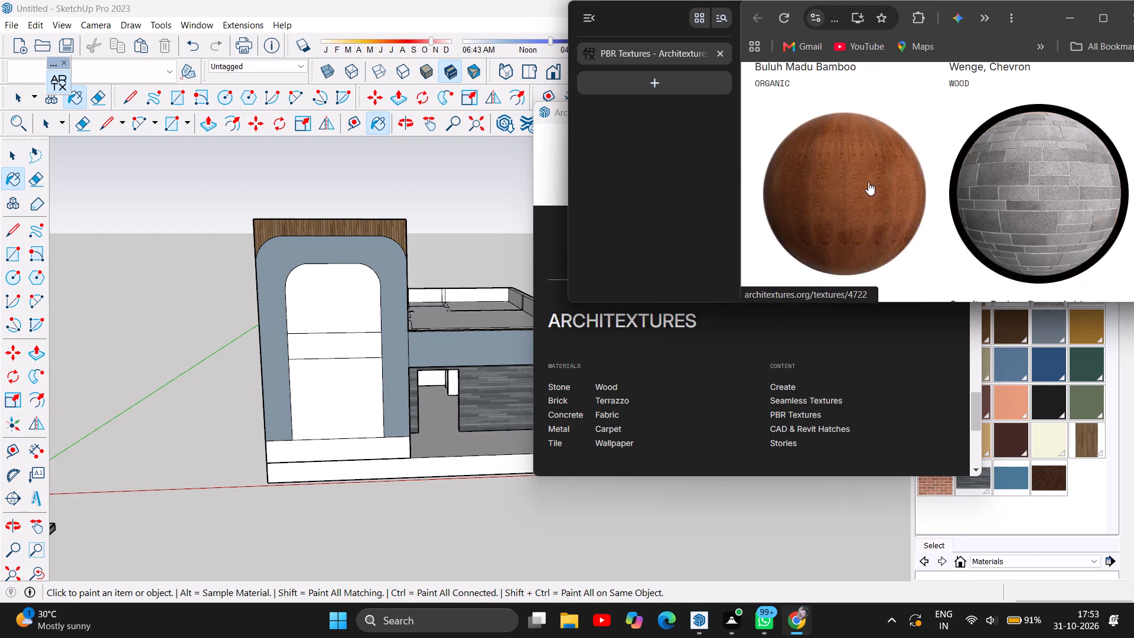
pyautogui.scroll(2, 859, 184)
pyautogui.scroll(3, 975, 114)
pyautogui.scroll(2, 910, 149)
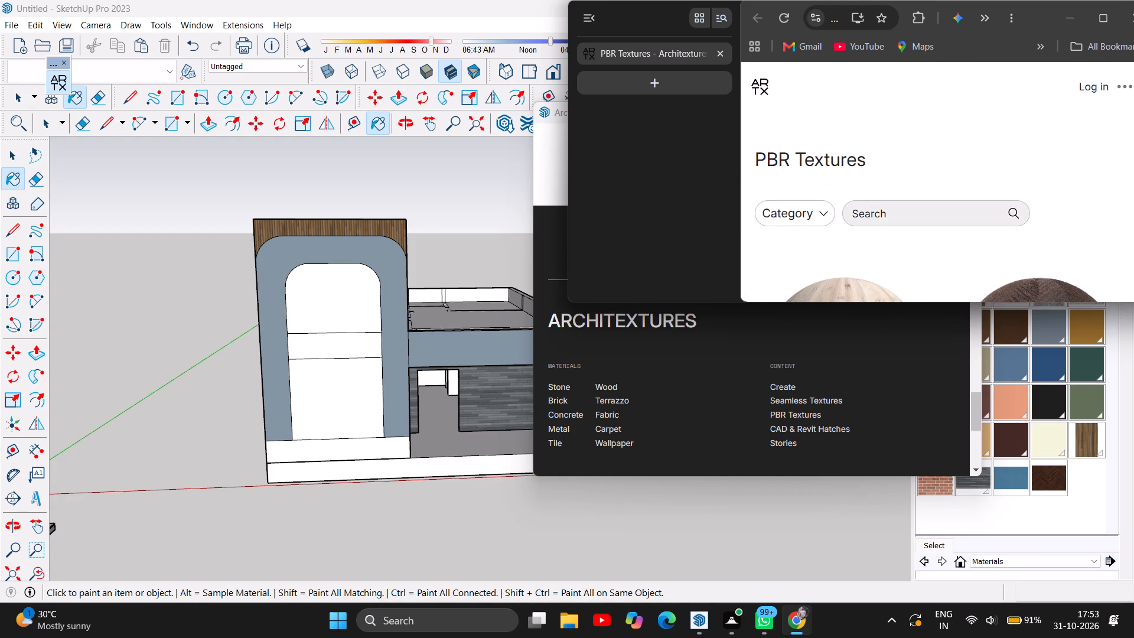
# Filter the PBR textures by the Finishes category and look through the plaster textures.
pyautogui.click(817, 213)
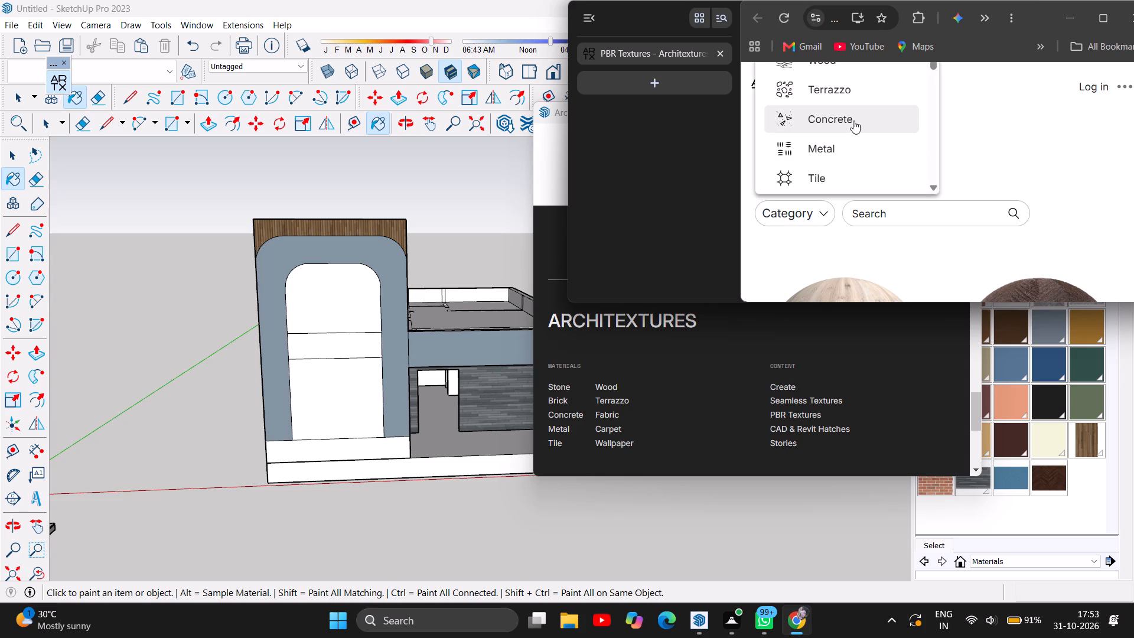
pyautogui.scroll(4, 852, 110)
pyautogui.scroll(-3, 868, 139)
pyautogui.click(848, 99)
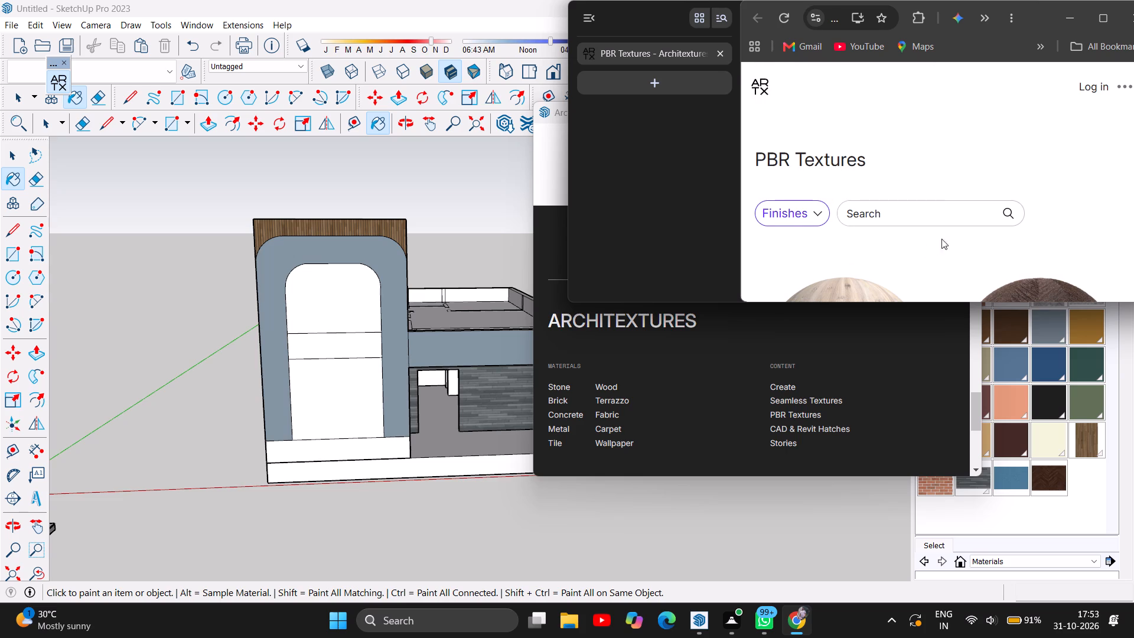
pyautogui.scroll(-1, 962, 178)
pyautogui.scroll(1, 962, 178)
pyautogui.scroll(-2, 962, 178)
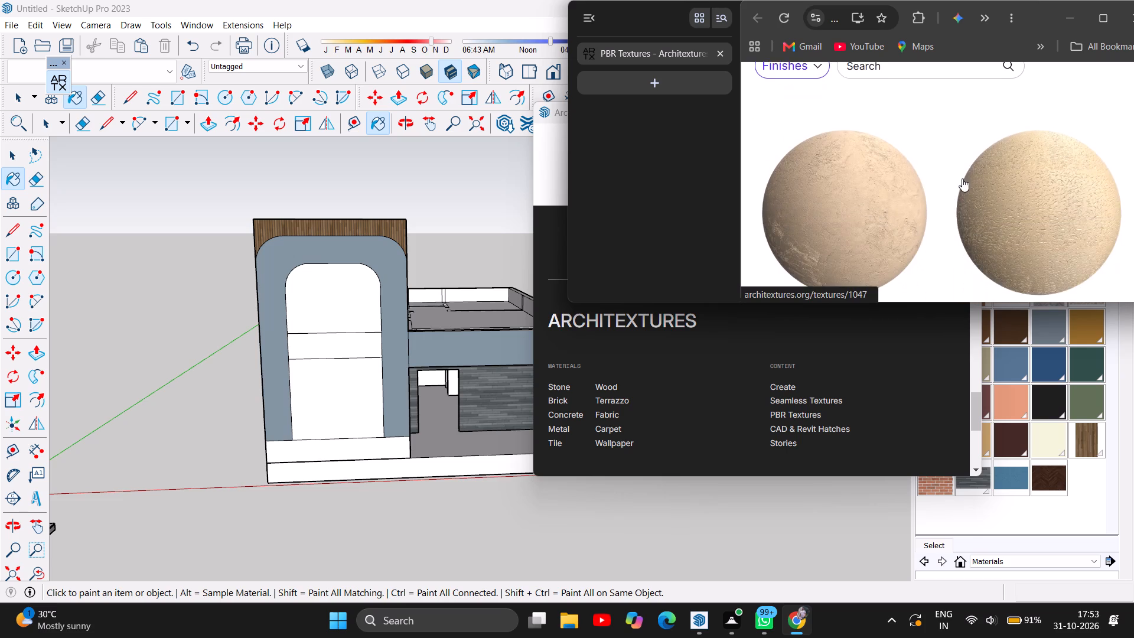
pyautogui.scroll(-2, 962, 178)
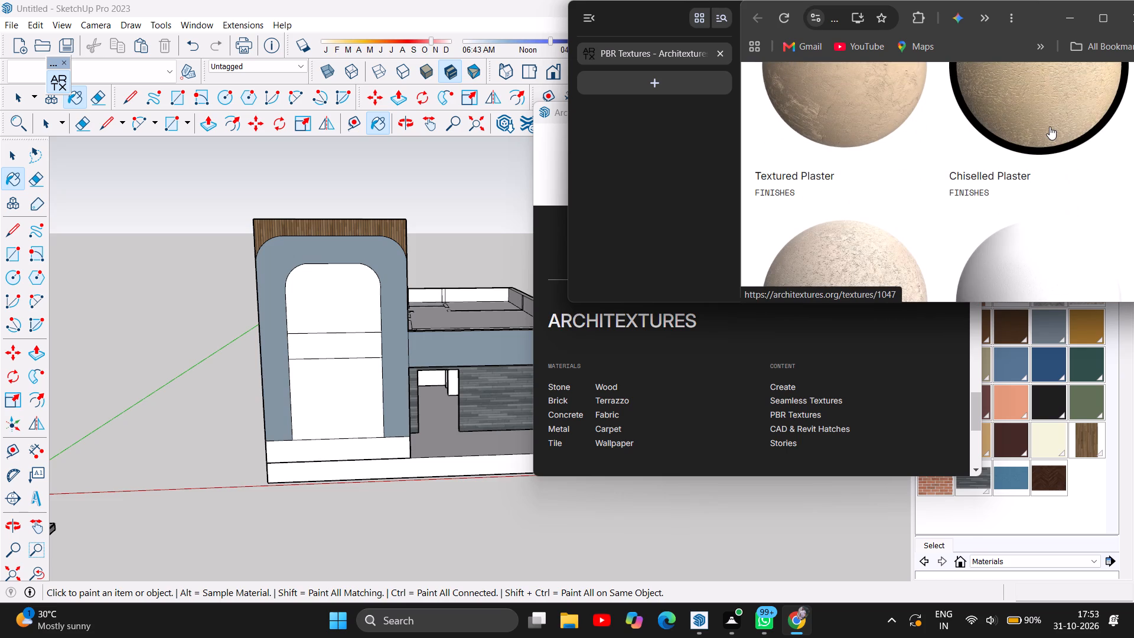
# Open the Chiselled Plaster texture, choose its small texture for download, and return to the Finishes list.
pyautogui.click(1050, 126)
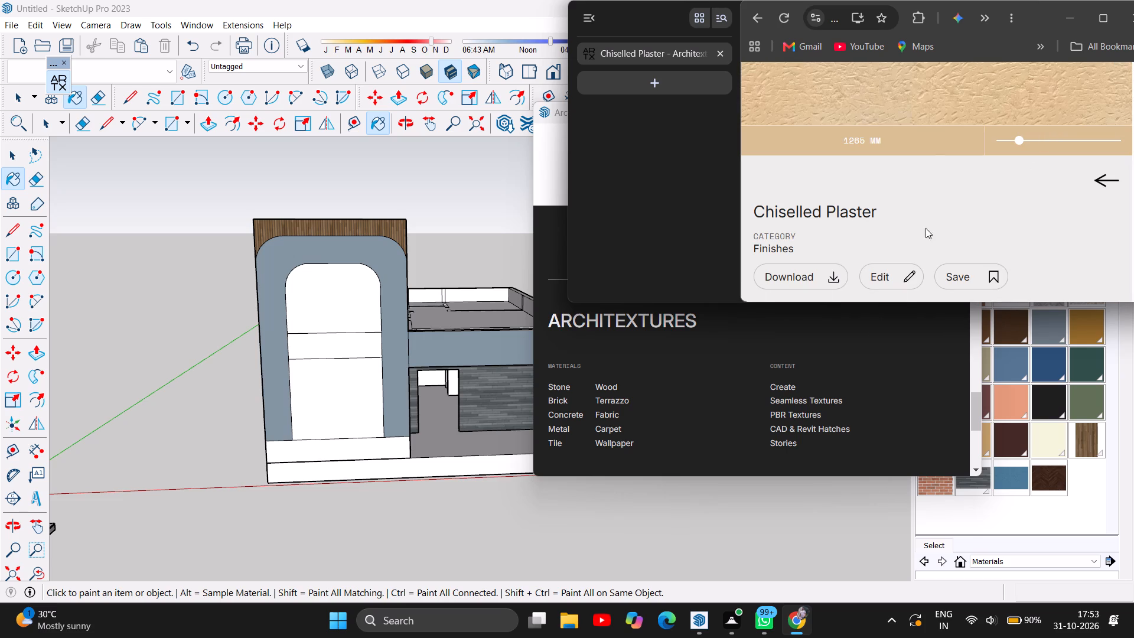
pyautogui.click(798, 274)
pyautogui.click(850, 123)
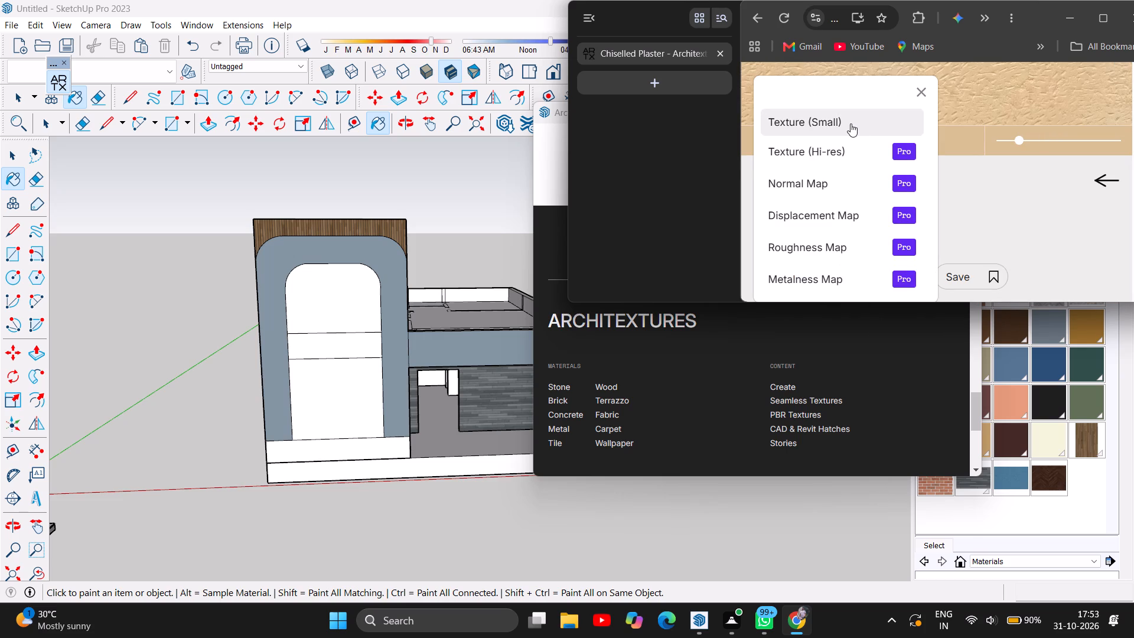
pyautogui.click(1093, 178)
pyautogui.click(1105, 184)
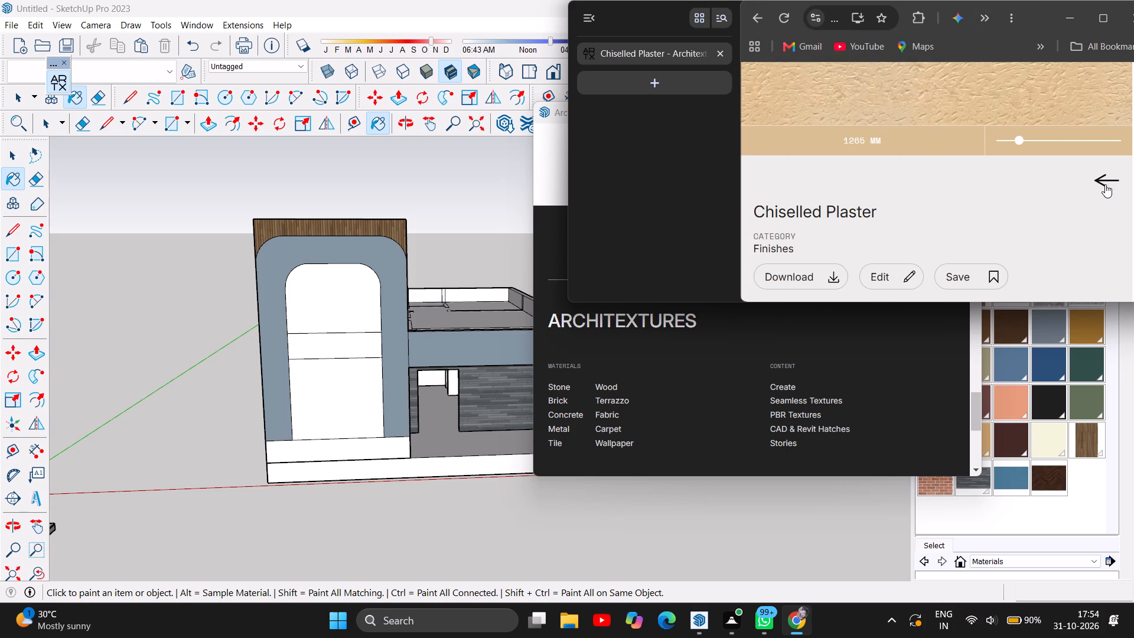
# Download the small texture of the grey Render finish and return to the Finishes list.
pyautogui.scroll(-6, 951, 191)
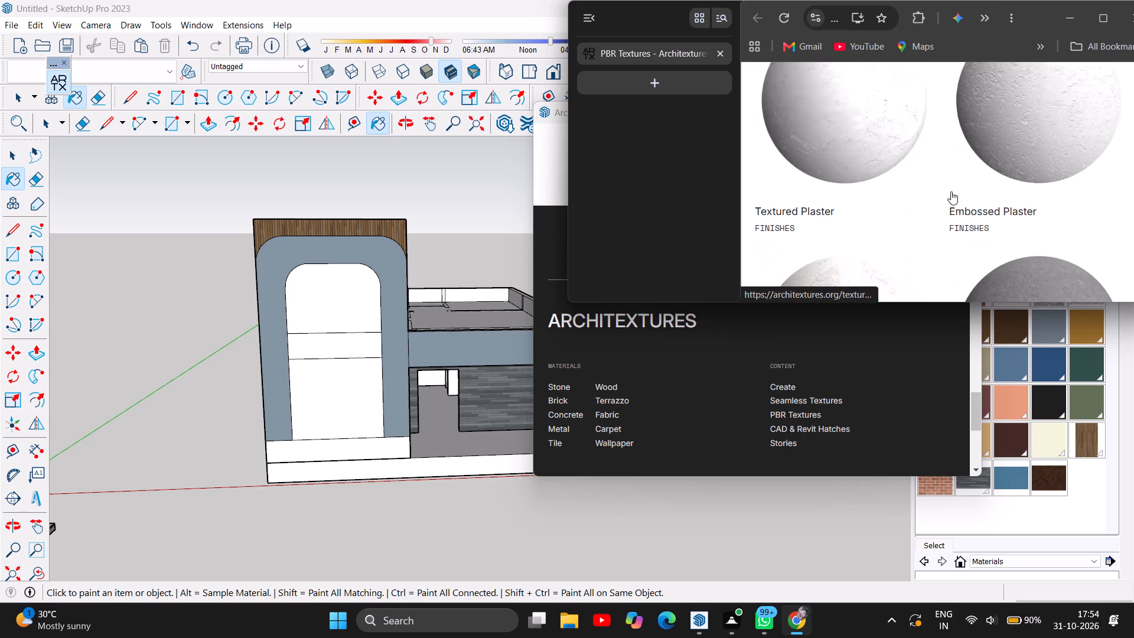
pyautogui.scroll(-3, 951, 191)
pyautogui.click(1025, 152)
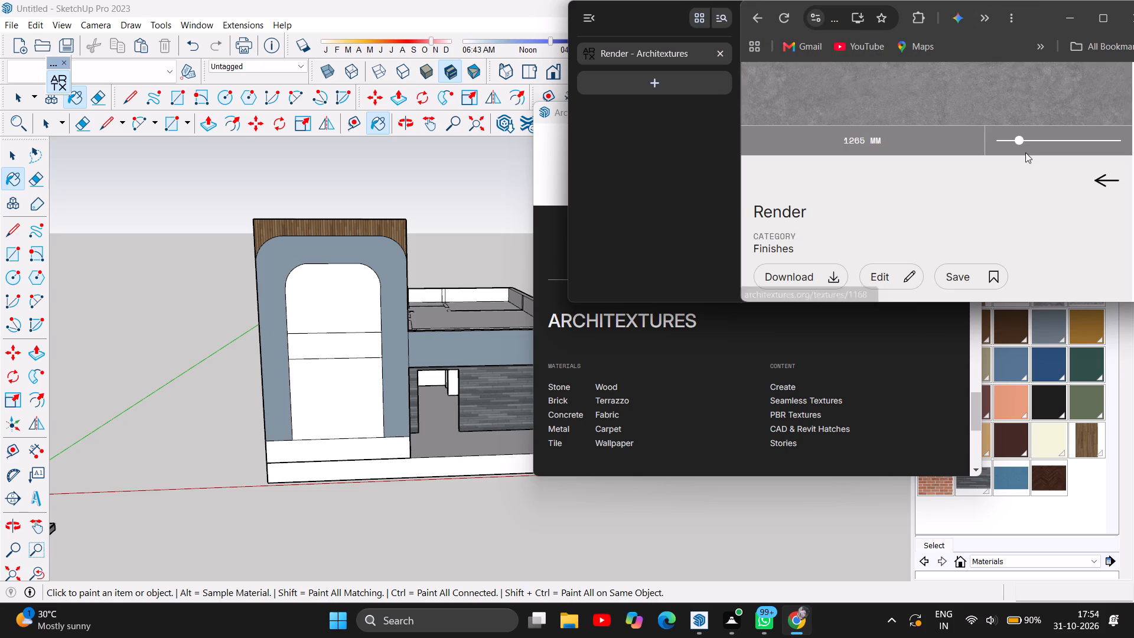
pyautogui.click(815, 277)
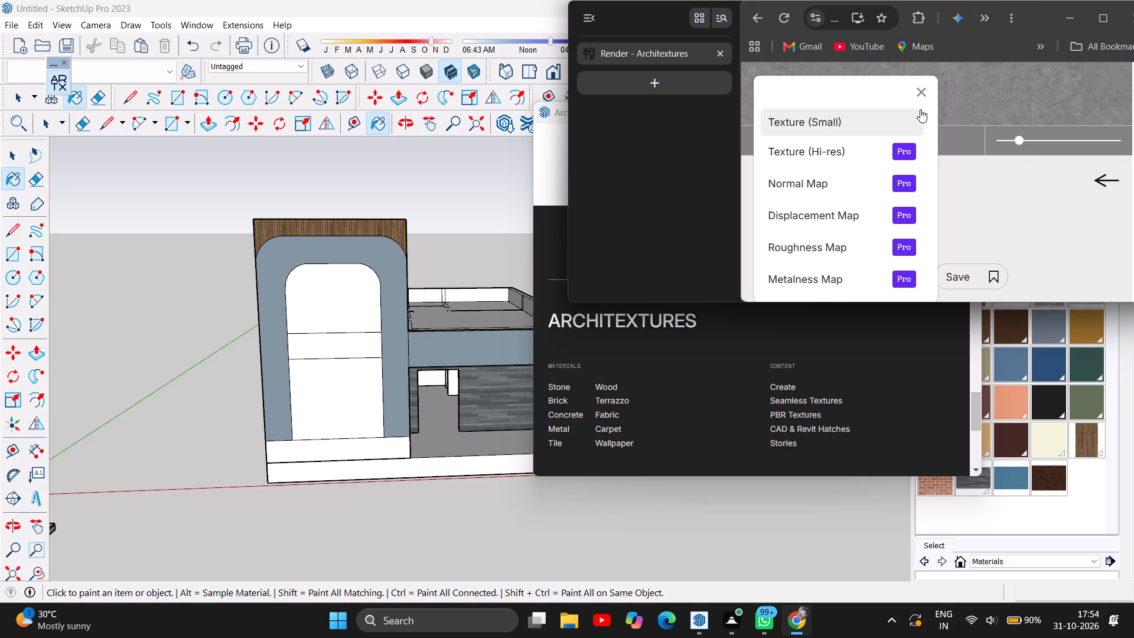
pyautogui.click(890, 126)
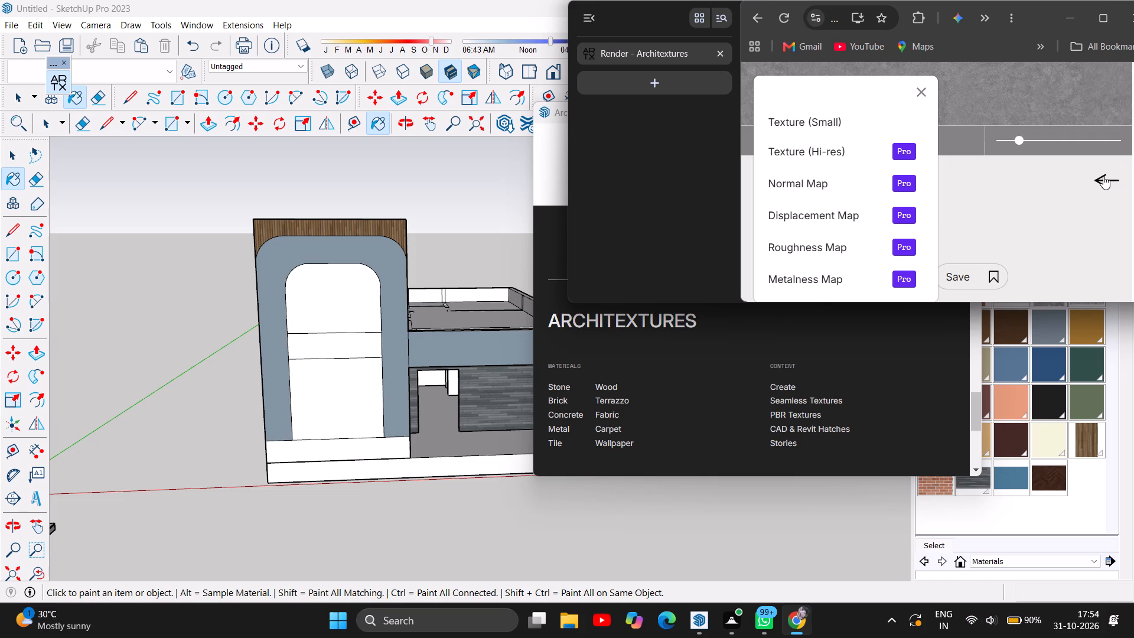
pyautogui.click(1103, 176)
# Load more Finishes textures and look through the stucco, pebbledash, render and plaster options.
pyautogui.scroll(-5, 966, 188)
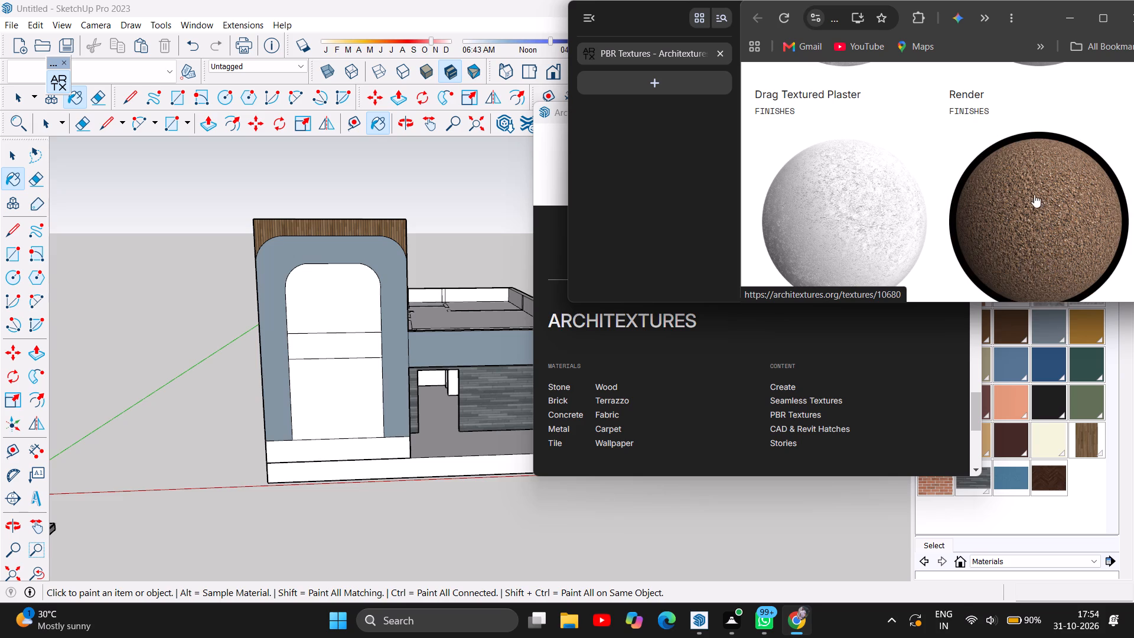
pyautogui.scroll(1, 1028, 243)
pyautogui.scroll(-8, 903, 167)
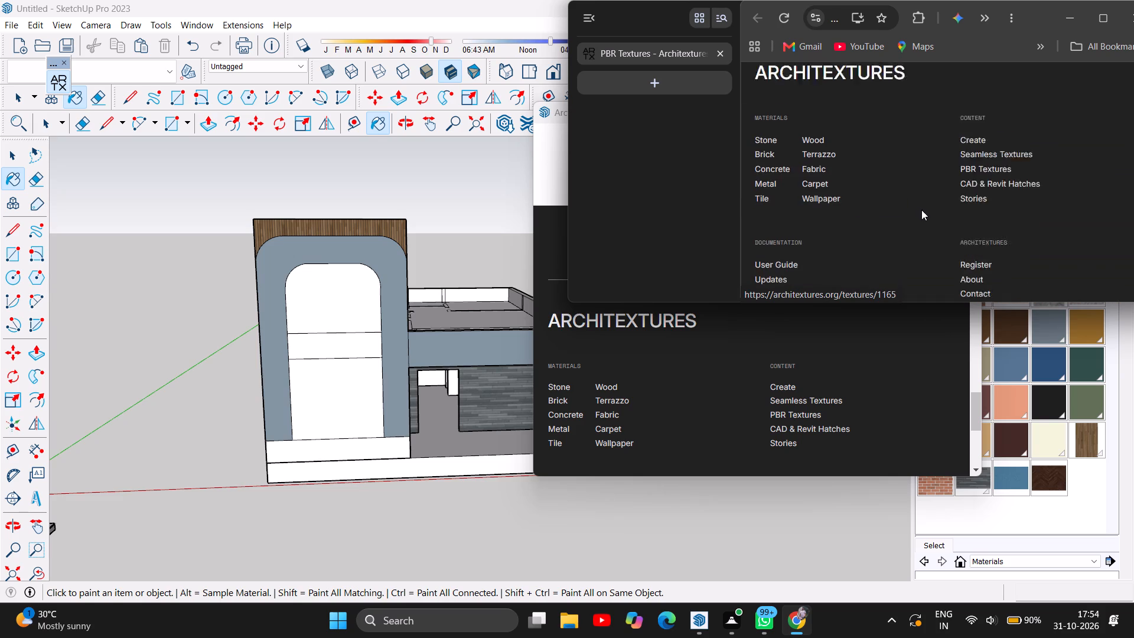
pyautogui.scroll(5, 1034, 164)
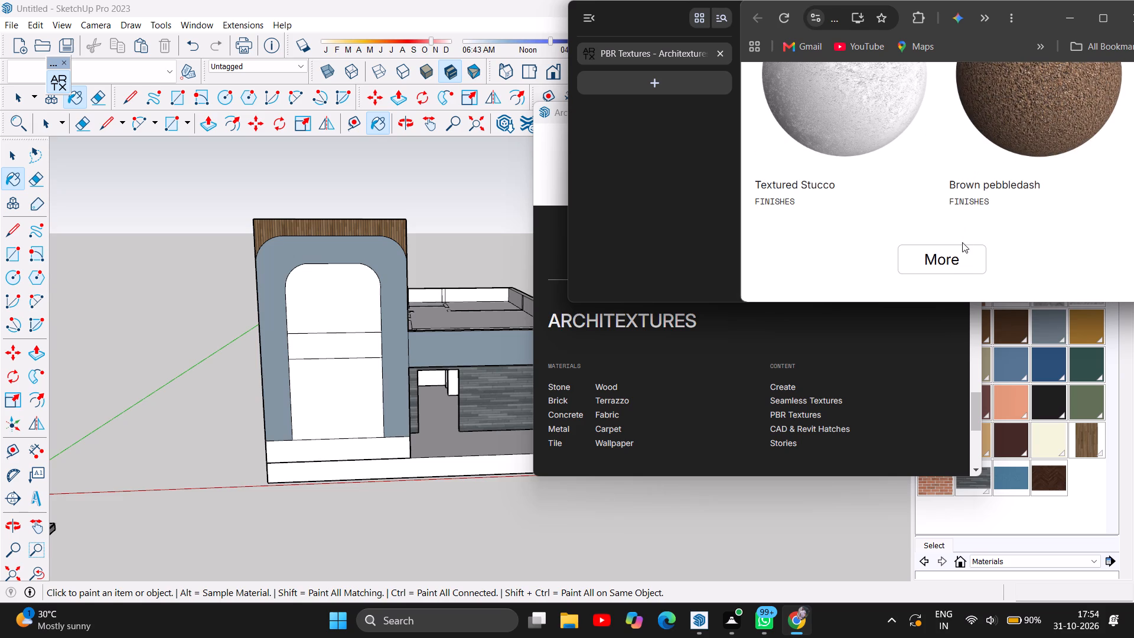
pyautogui.click(954, 256)
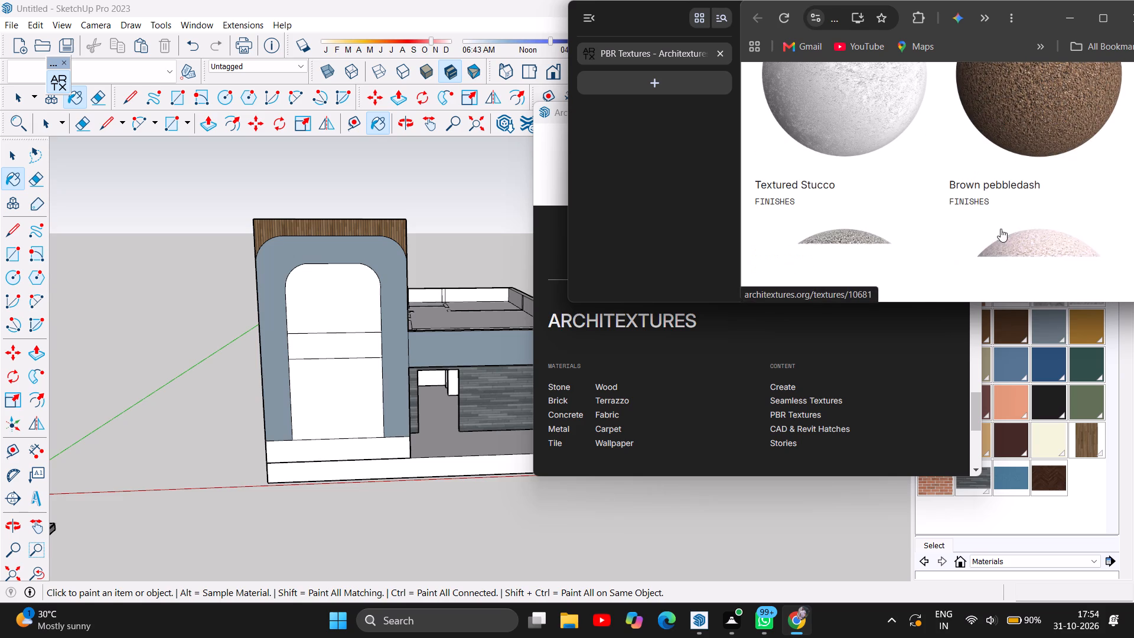
pyautogui.scroll(-6, 949, 240)
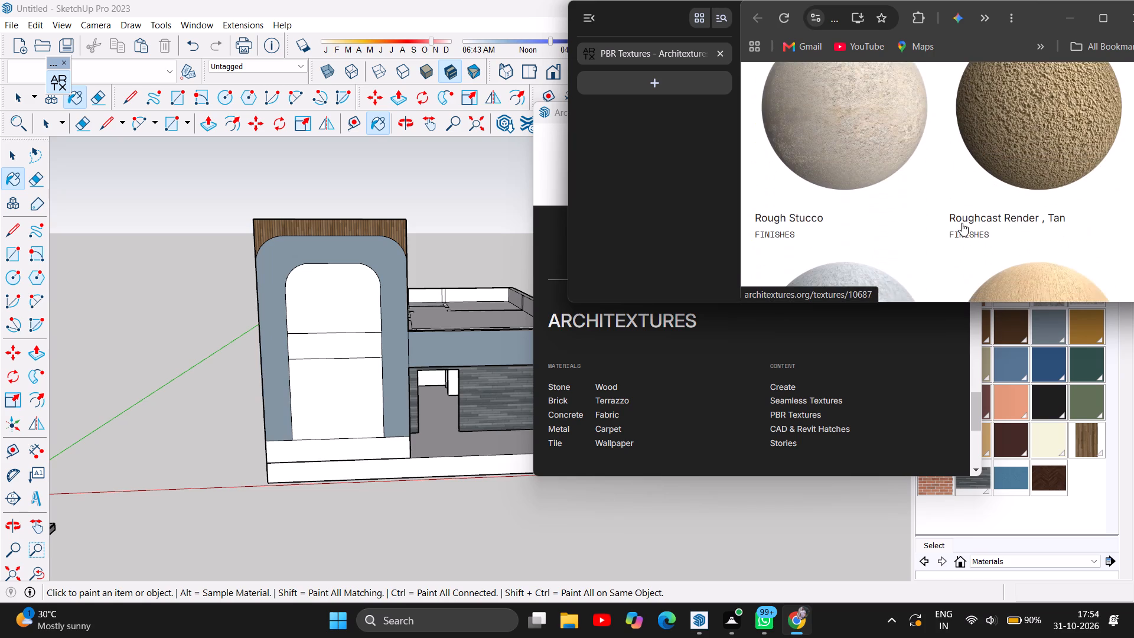
pyautogui.scroll(-4, 962, 223)
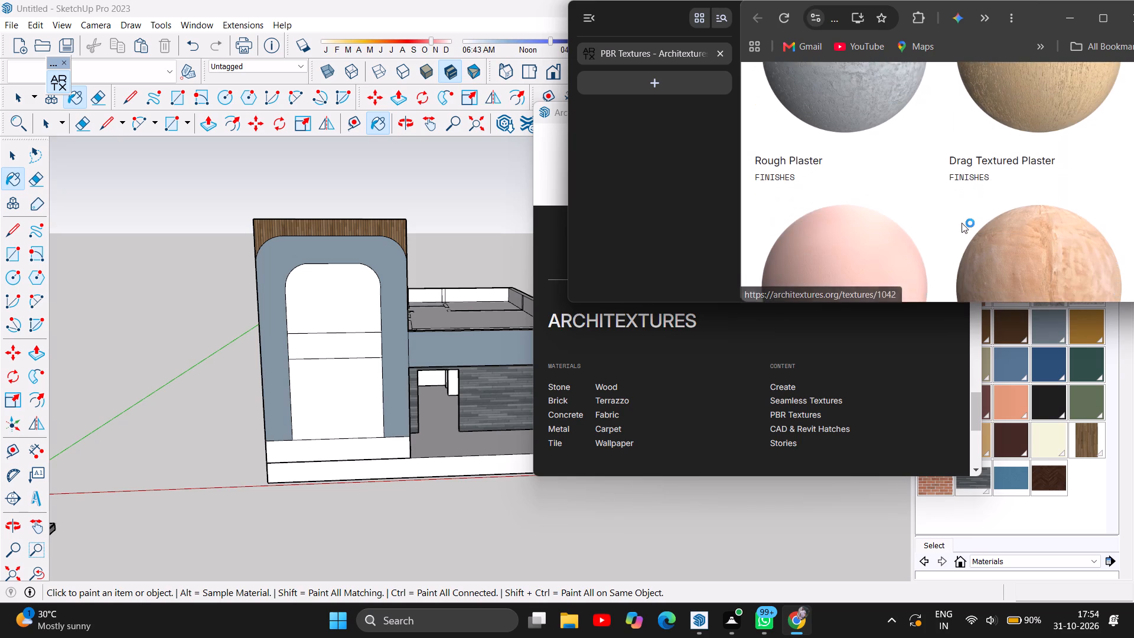
pyautogui.scroll(-2, 962, 223)
pyautogui.scroll(-1, 1007, 184)
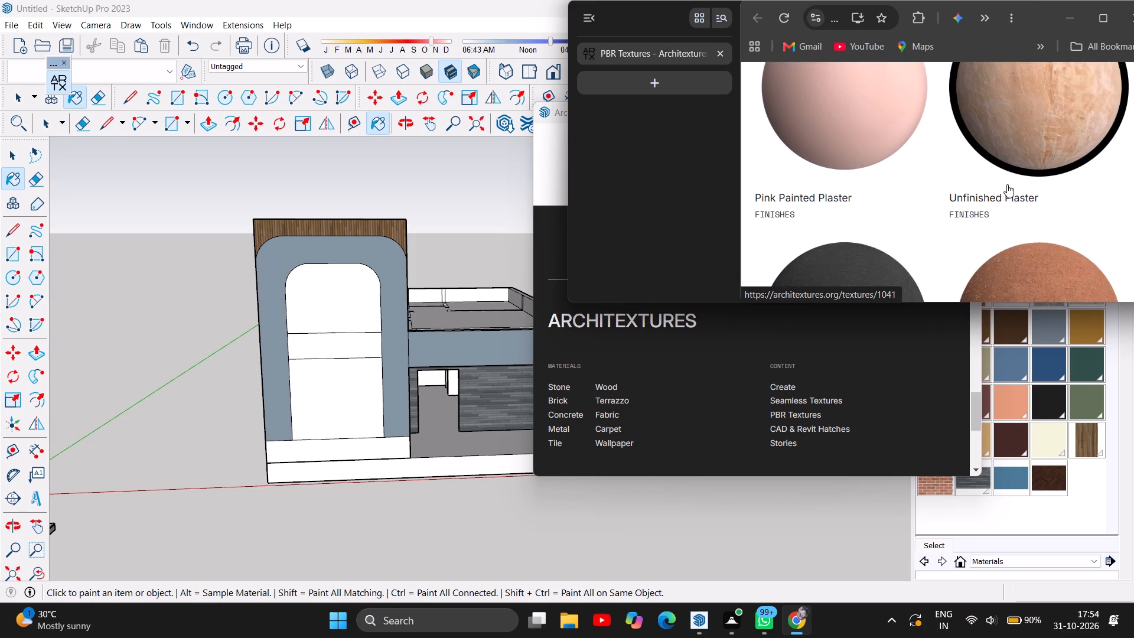
pyautogui.scroll(-3, 1007, 184)
# Download the small texture of the terracotta-coloured Adobe finish and return to the Finishes list.
pyautogui.click(1031, 166)
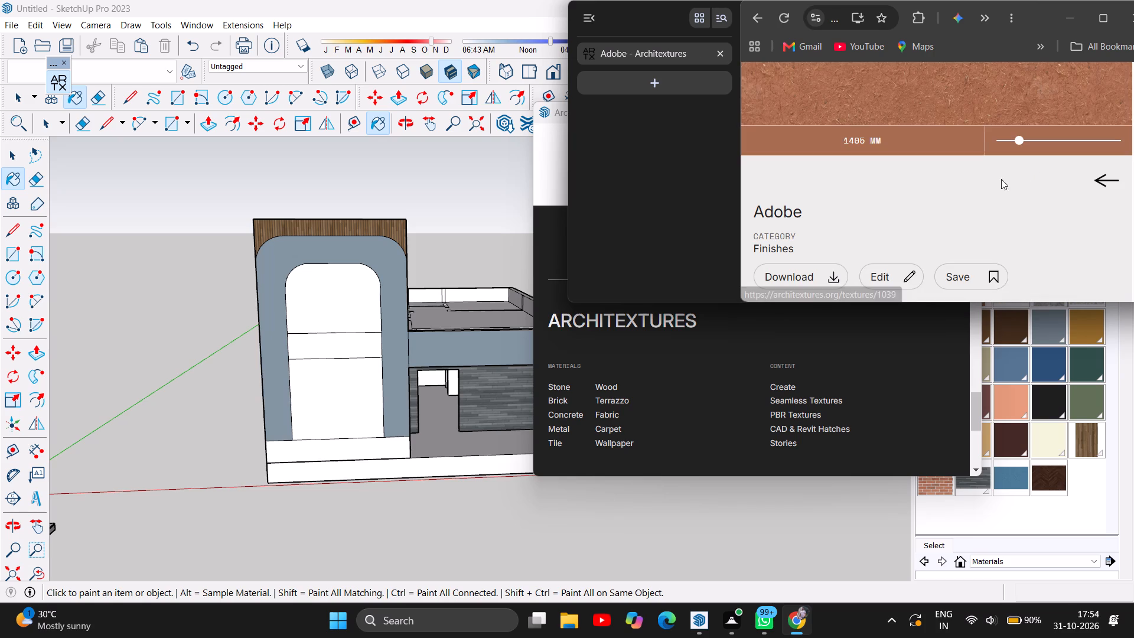
pyautogui.click(794, 276)
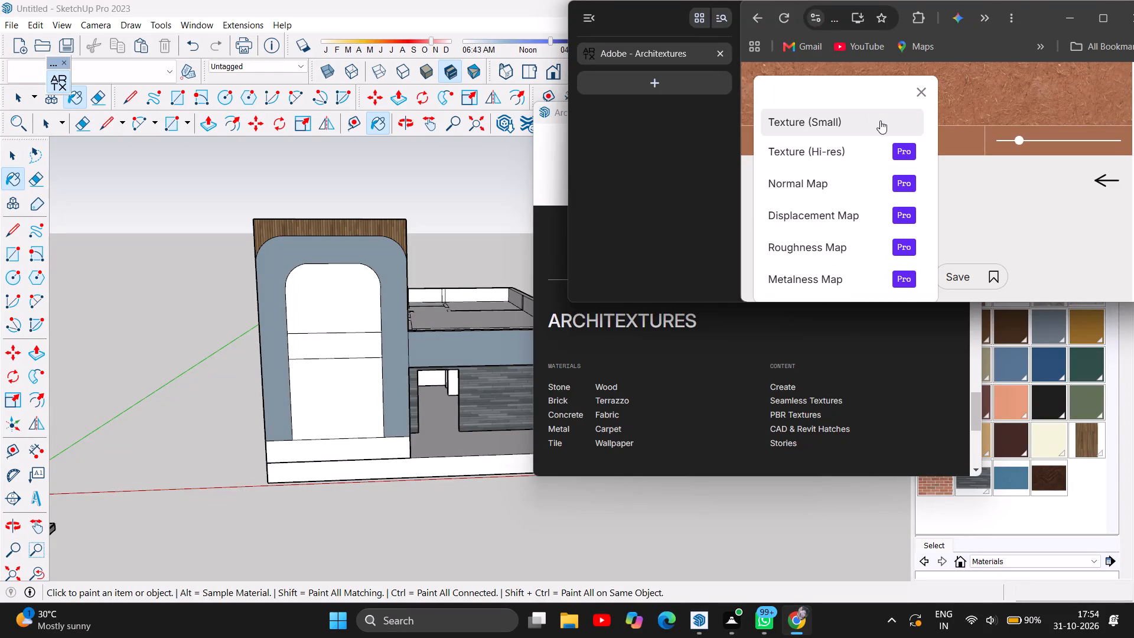
pyautogui.click(880, 121)
pyautogui.click(1099, 178)
# Load the remaining Finishes textures and look through them to the end of the list.
pyautogui.scroll(-6, 972, 195)
pyautogui.scroll(2, 971, 141)
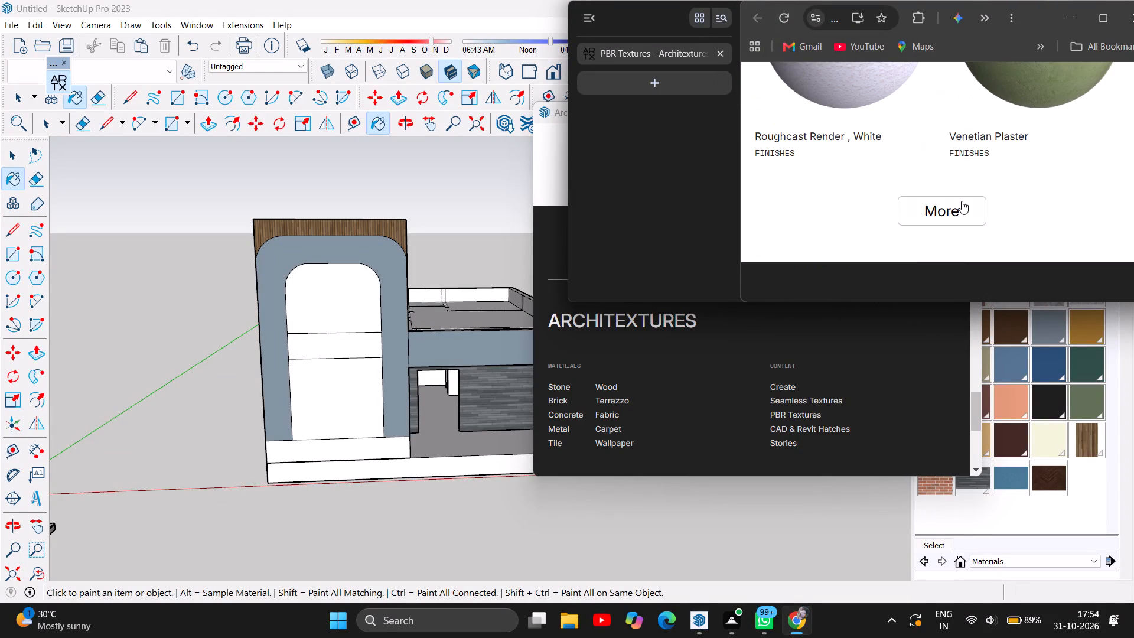
pyautogui.click(962, 200)
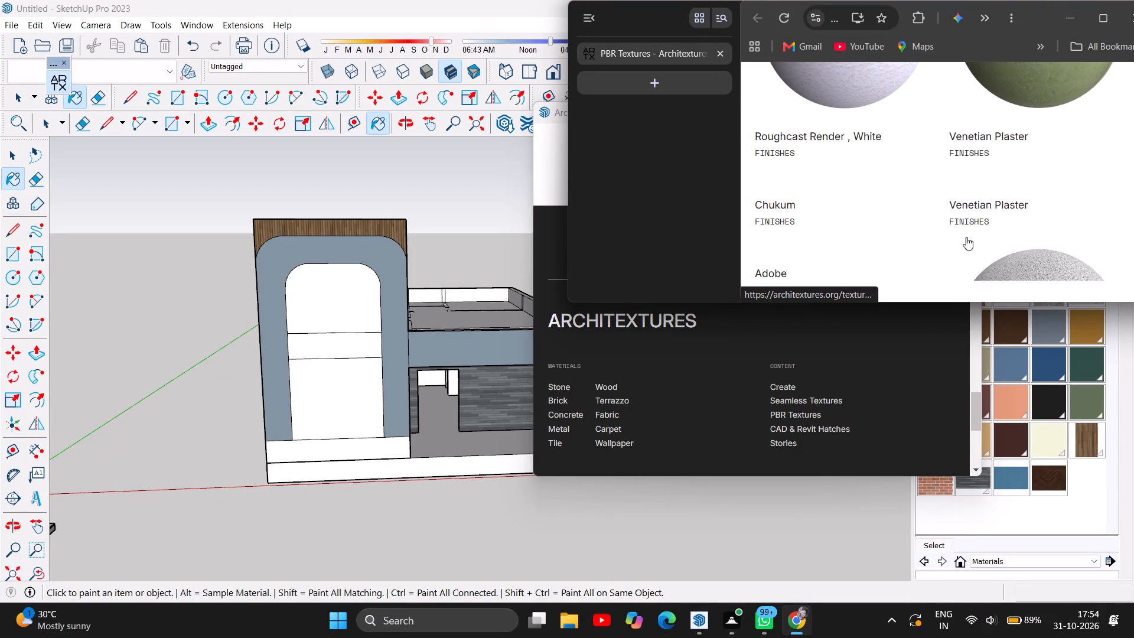
pyautogui.scroll(-2, 977, 154)
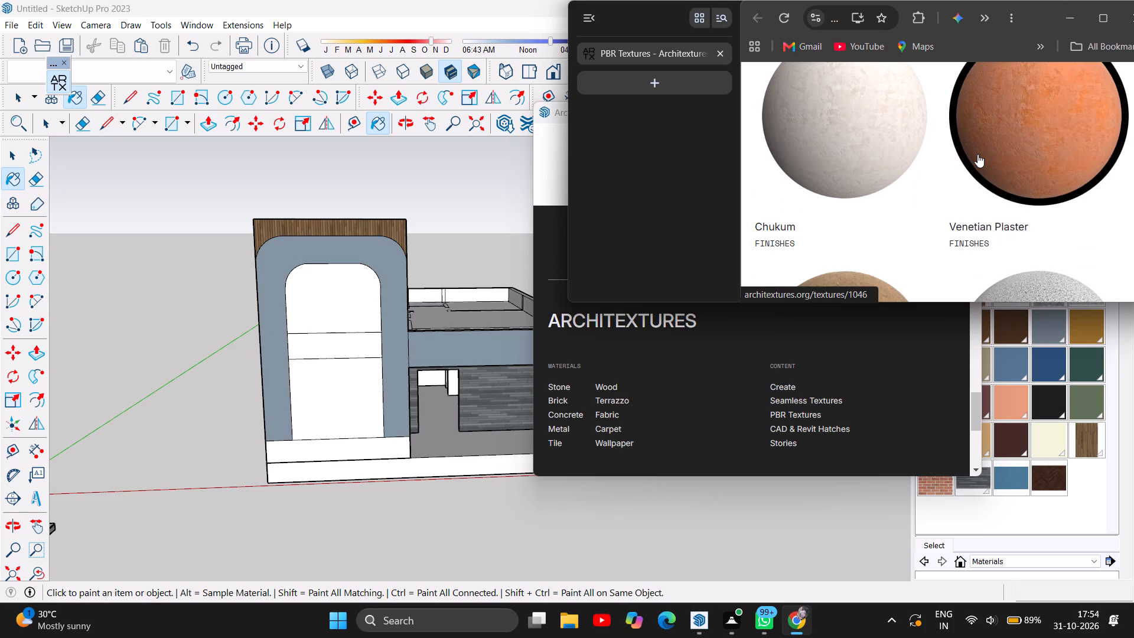
pyautogui.scroll(-3, 1022, 140)
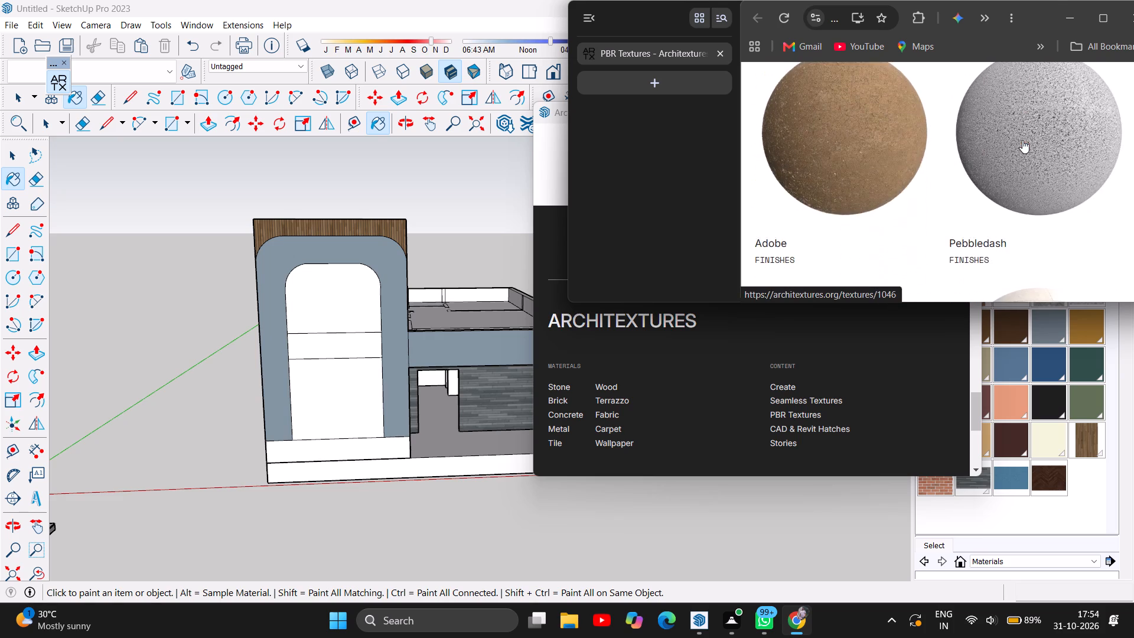
pyautogui.scroll(-3, 1022, 140)
pyautogui.scroll(-6, 998, 193)
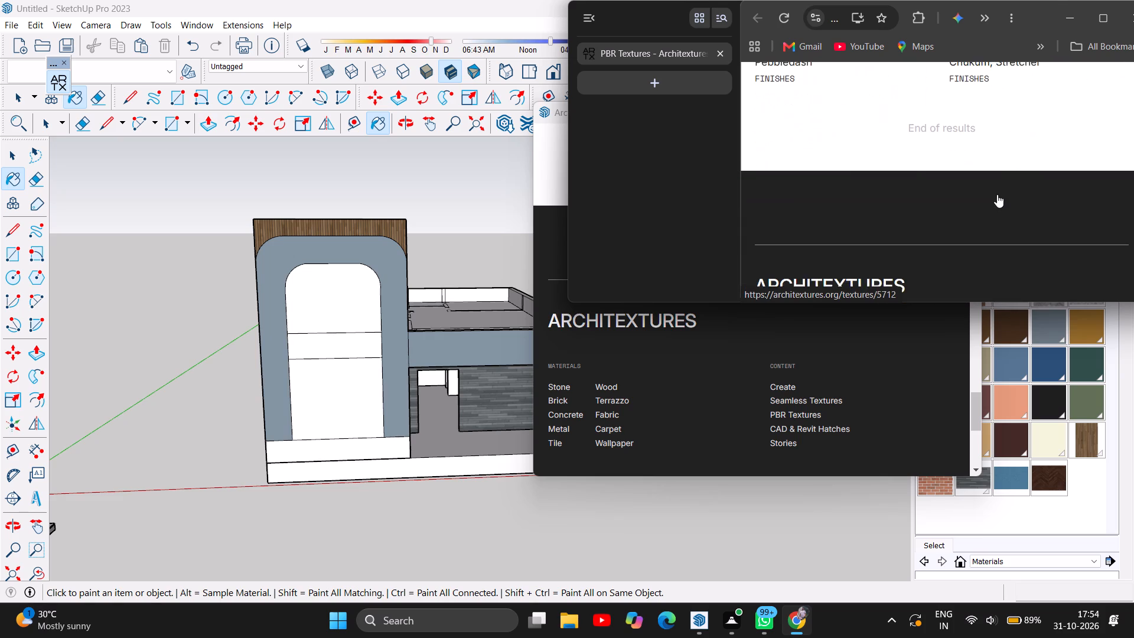
pyautogui.scroll(3, 877, 162)
pyautogui.scroll(3, 975, 190)
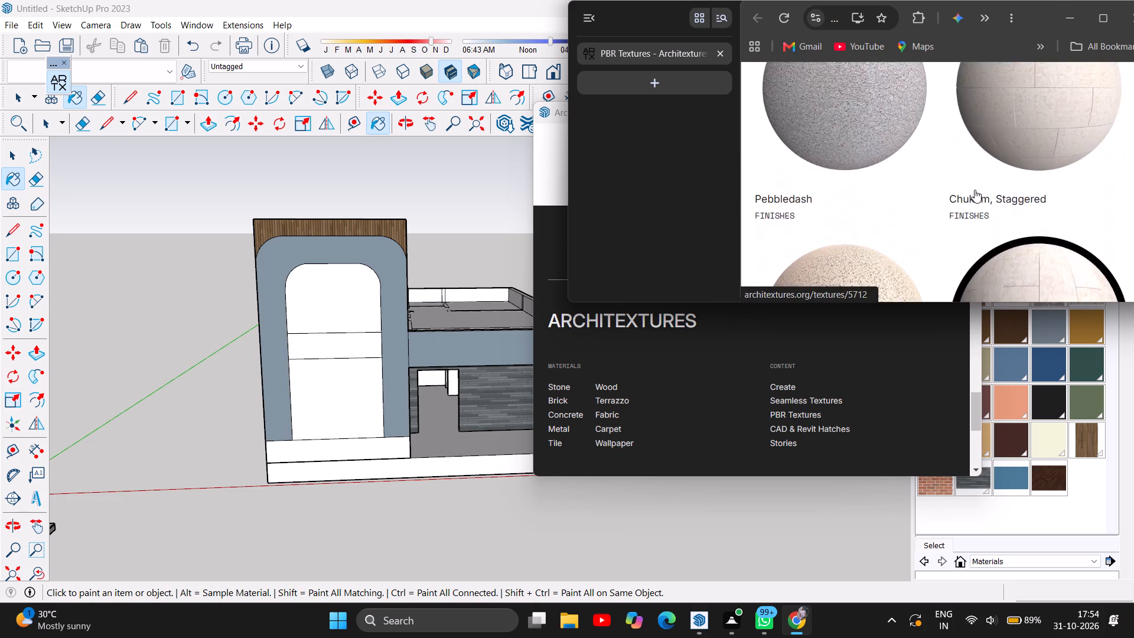
pyautogui.scroll(4, 991, 179)
pyautogui.scroll(1, 891, 217)
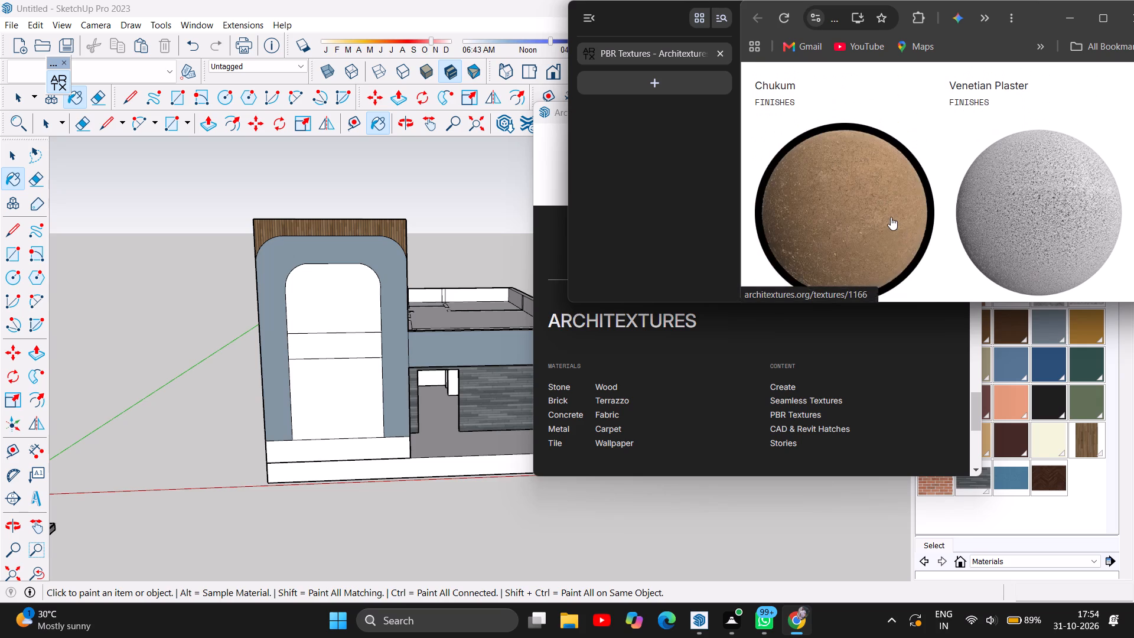
pyautogui.scroll(1, 959, 183)
# Download the small texture of the orange Venetian Plaster and return to the Finishes list.
pyautogui.click(1027, 157)
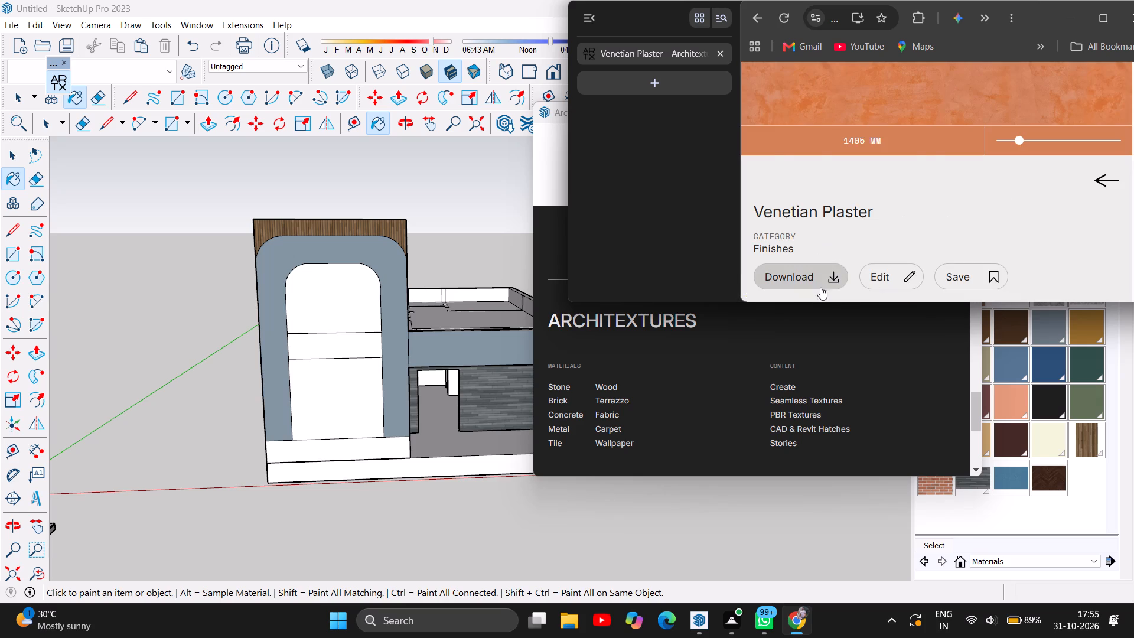
pyautogui.click(819, 275)
pyautogui.click(879, 123)
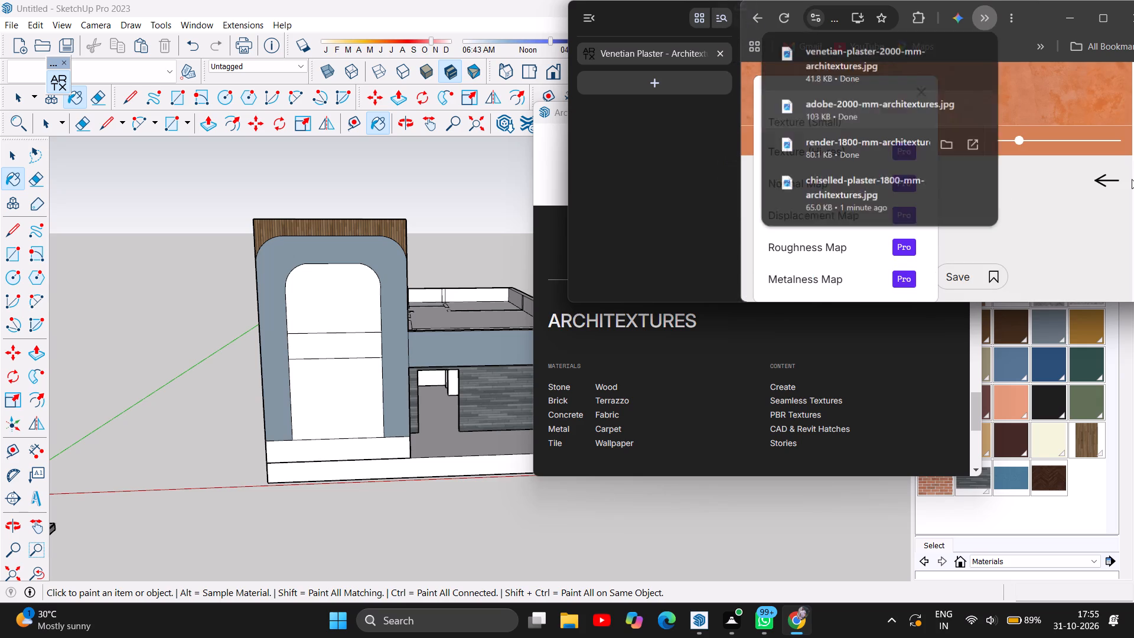
pyautogui.click(1102, 177)
# Look back through the Finishes textures and view the grey Rough Plaster texture's page.
pyautogui.scroll(2, 985, 223)
pyautogui.scroll(1, 916, 155)
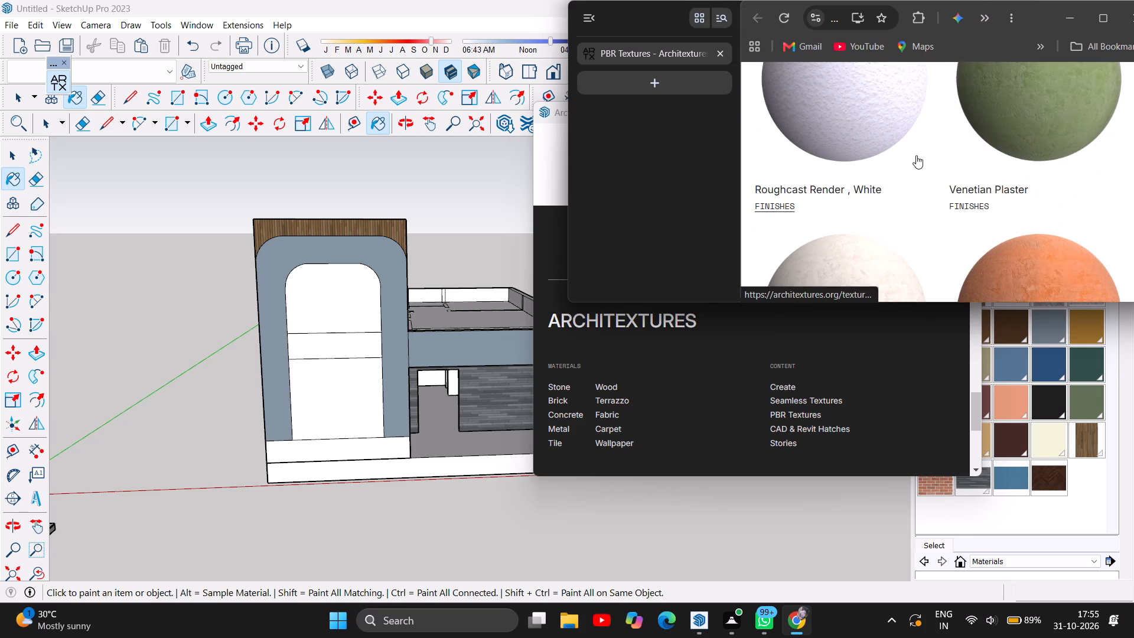
pyautogui.scroll(4, 999, 230)
pyautogui.scroll(5, 955, 207)
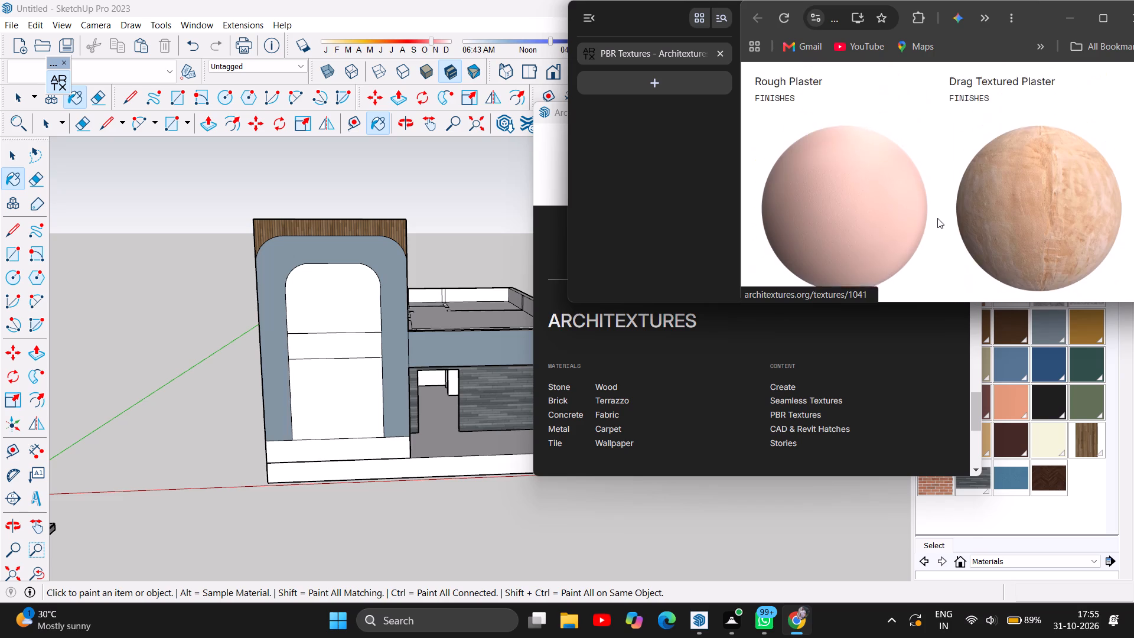
pyautogui.scroll(7, 937, 218)
pyautogui.scroll(-2, 937, 218)
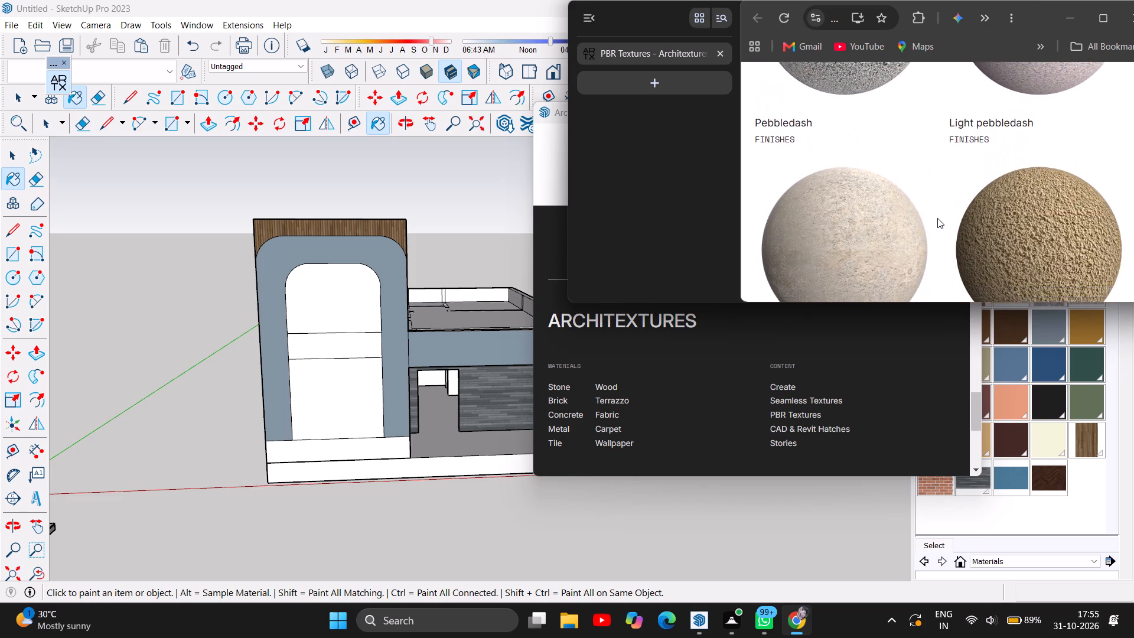
pyautogui.scroll(-5, 937, 218)
pyautogui.click(868, 128)
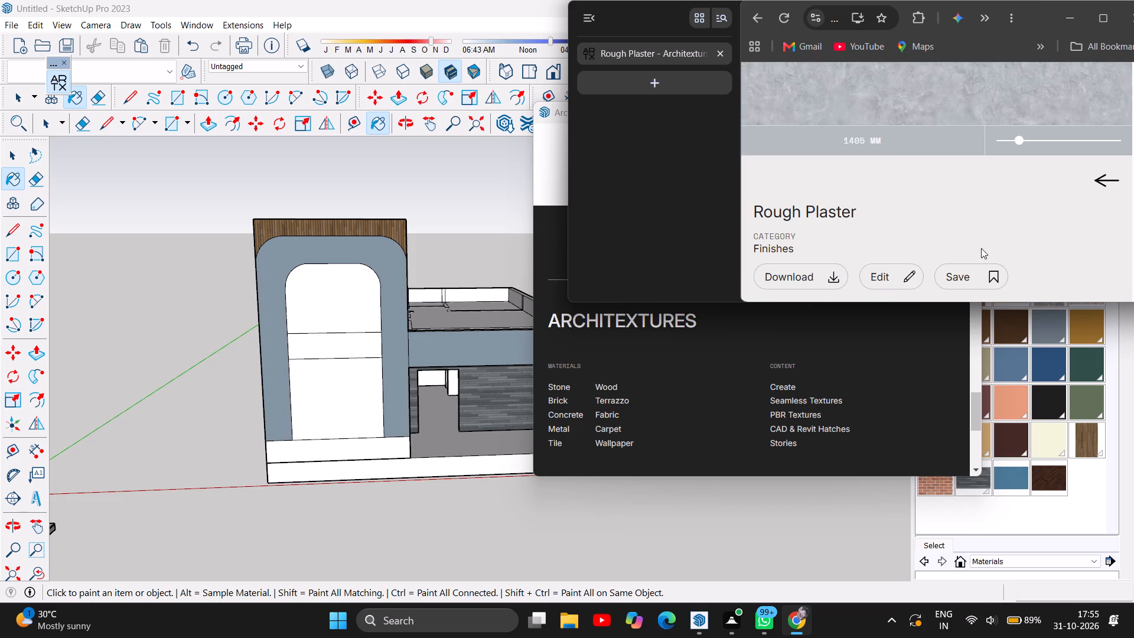
pyautogui.click(1103, 180)
# Return to the top of the PBR Textures list and switch its category filter to Surfaces.
pyautogui.scroll(3, 895, 234)
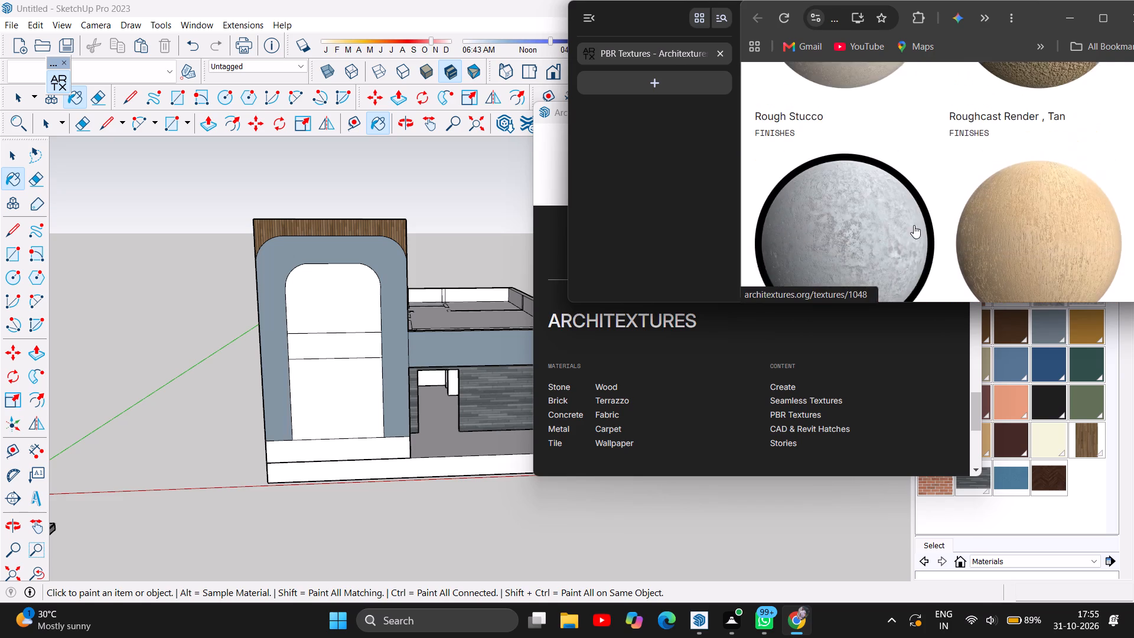
pyautogui.scroll(12, 915, 215)
pyautogui.scroll(2, 969, 170)
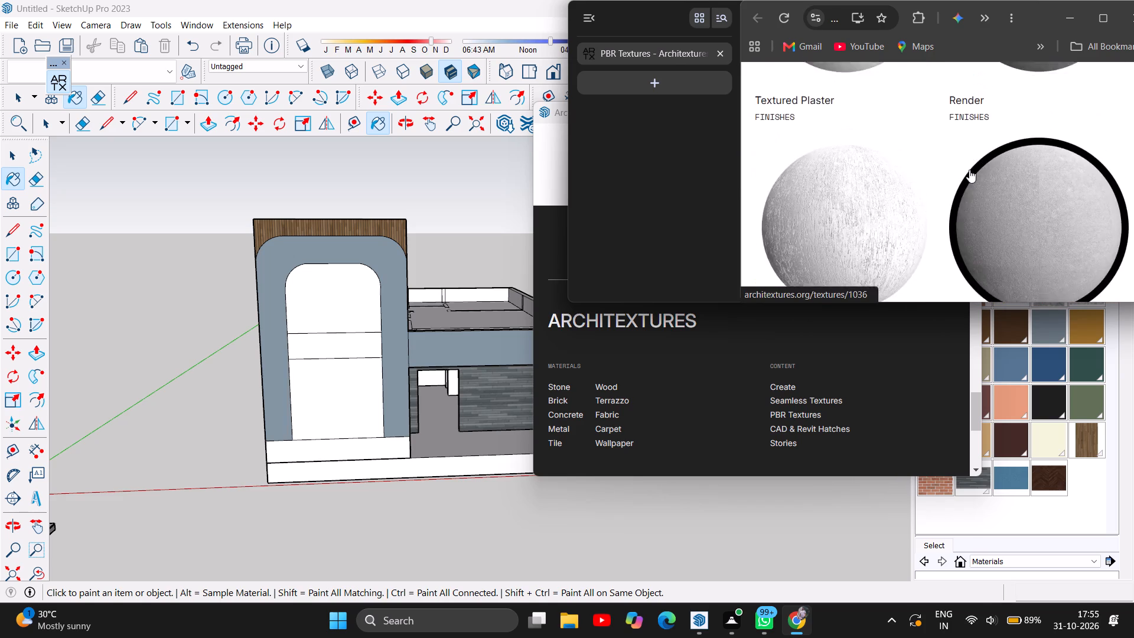
pyautogui.scroll(1, 969, 170)
pyautogui.scroll(5, 884, 157)
pyautogui.scroll(4, 908, 235)
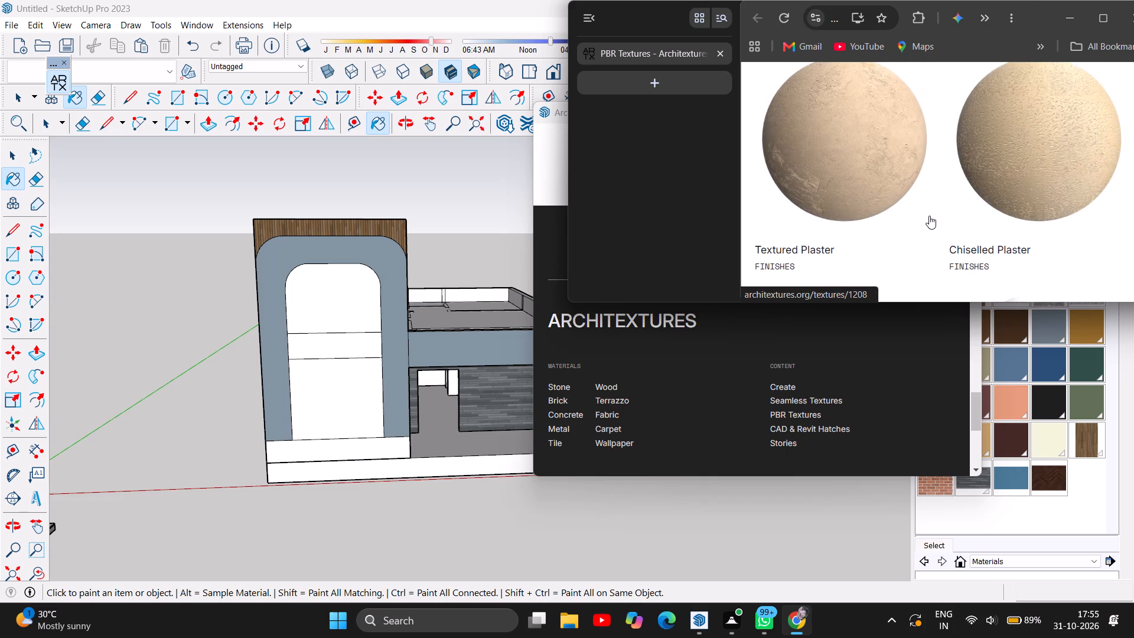
pyautogui.scroll(9, 929, 216)
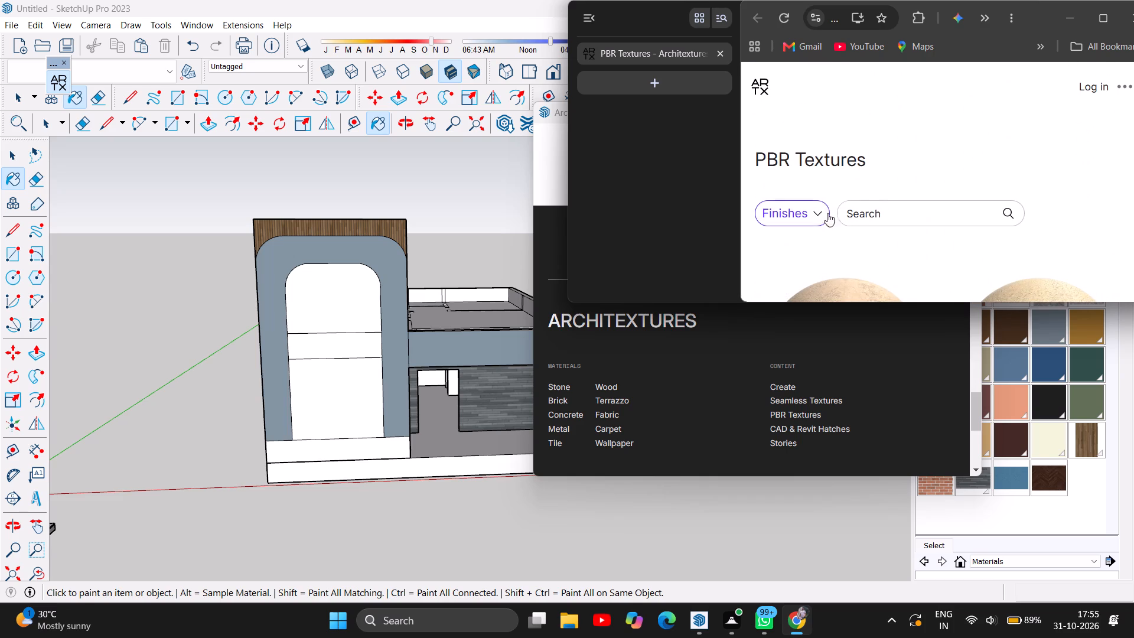
pyautogui.click(819, 216)
pyautogui.scroll(-1, 836, 148)
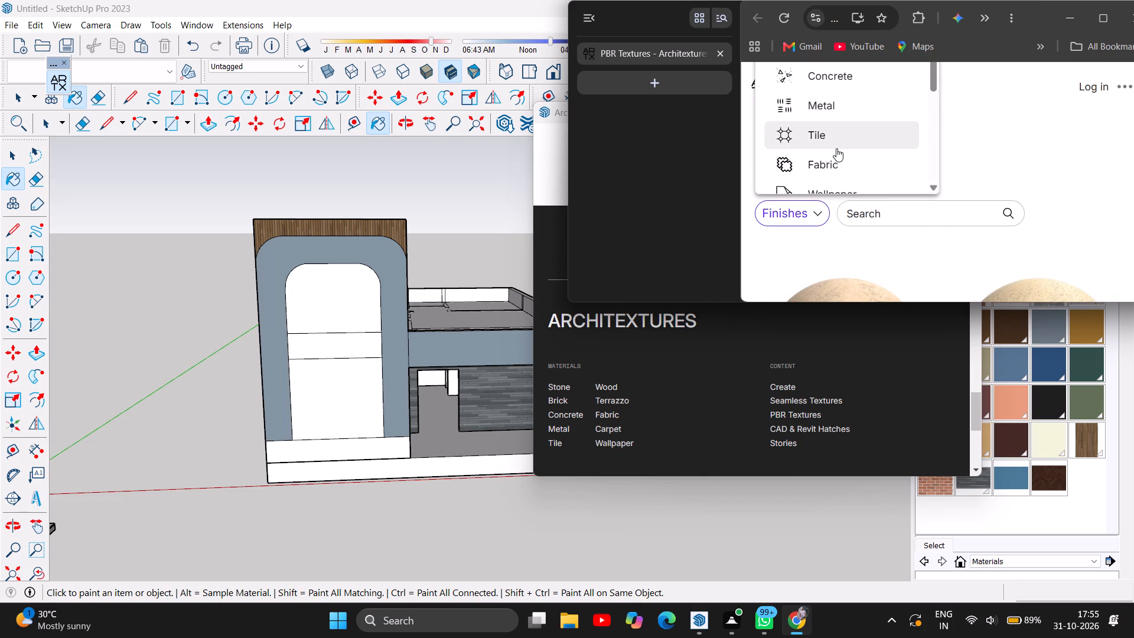
pyautogui.scroll(-1, 844, 147)
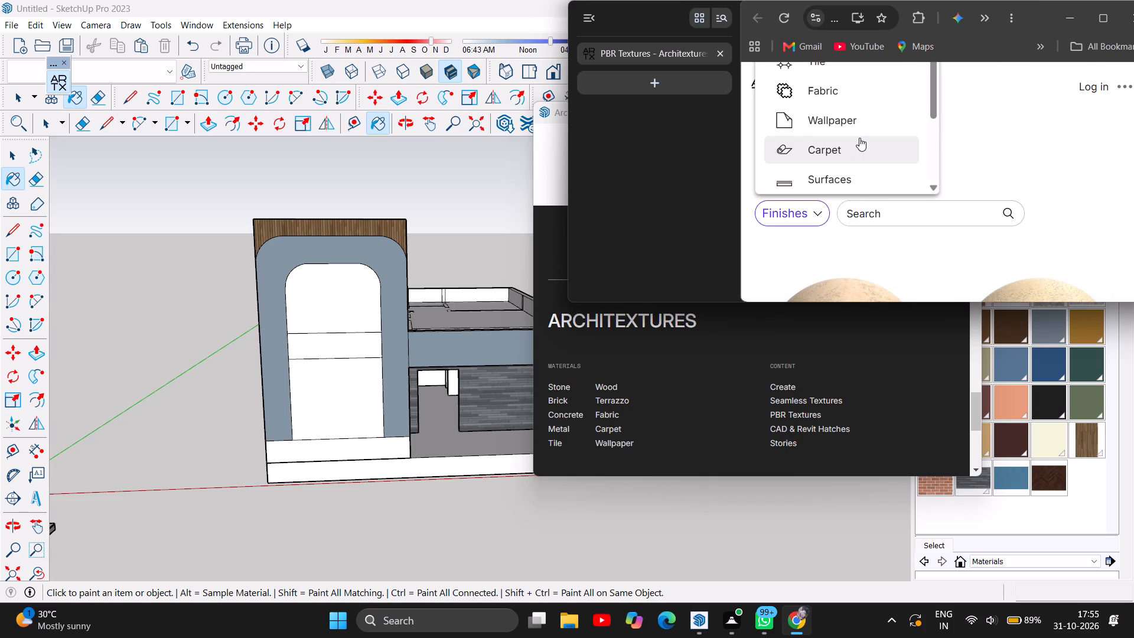
pyautogui.scroll(-1, 859, 138)
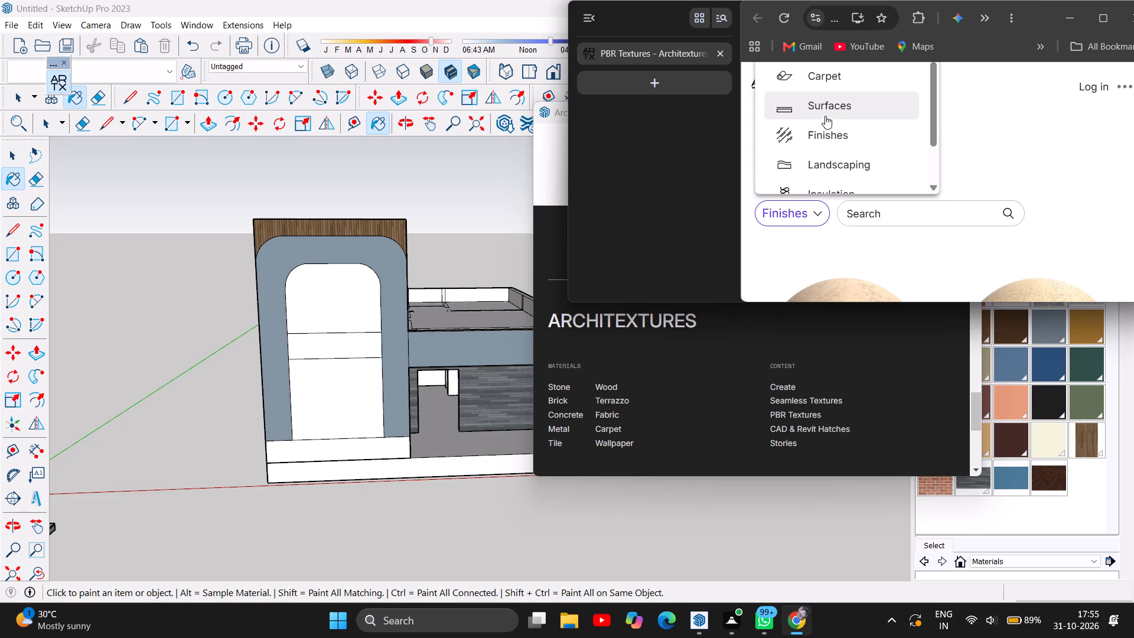
pyautogui.scroll(-1, 825, 116)
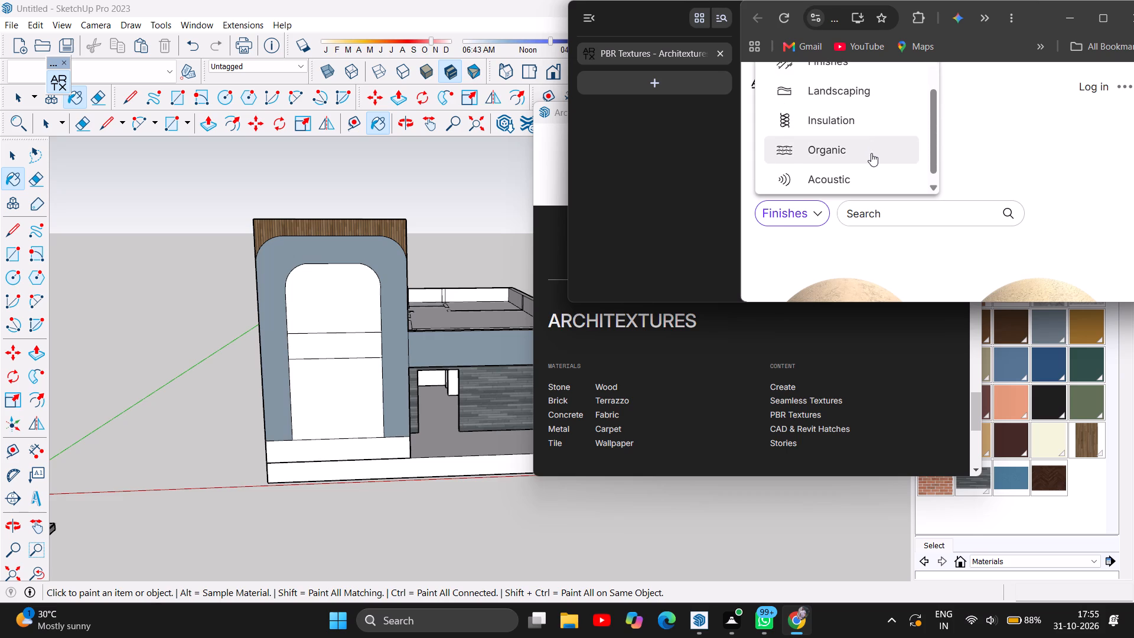
pyautogui.scroll(-2, 871, 155)
pyautogui.scroll(1, 855, 142)
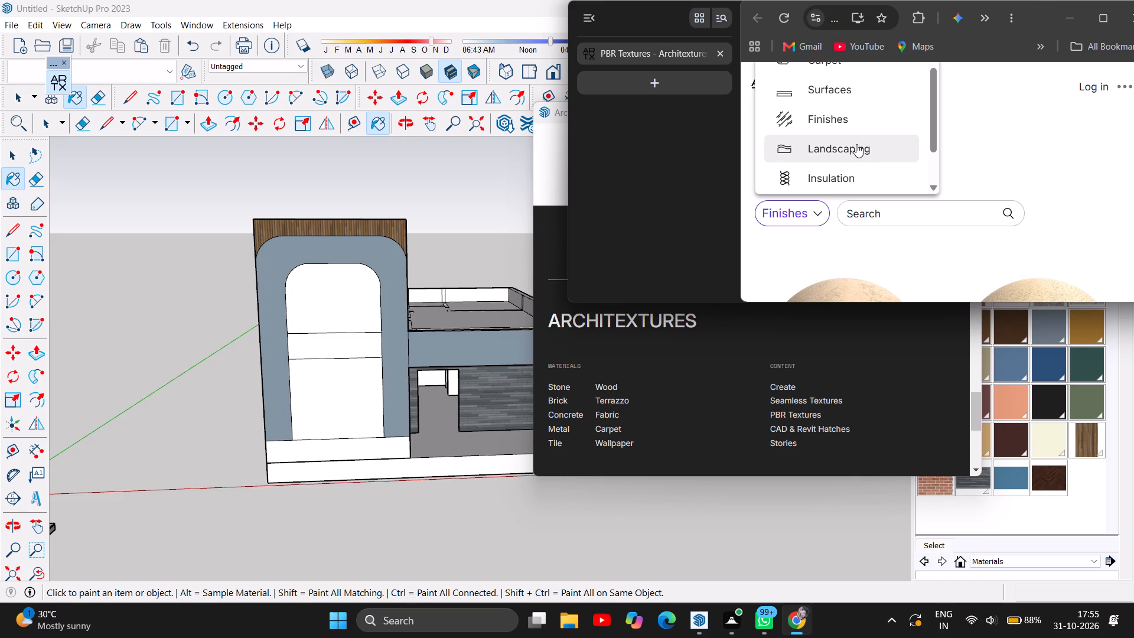
pyautogui.click(851, 100)
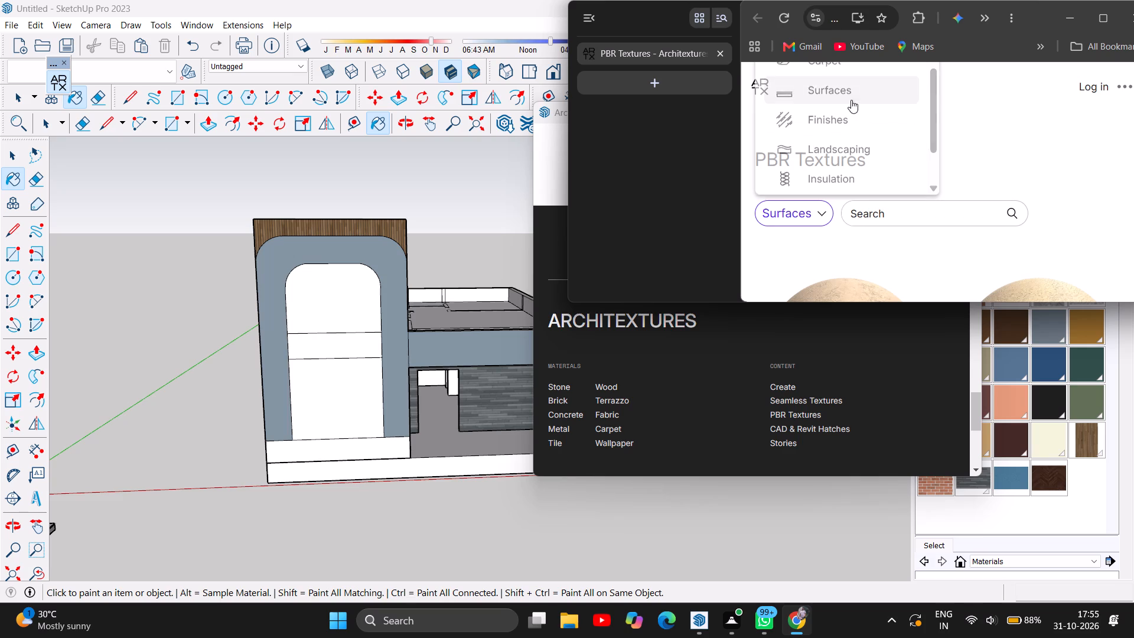
# Download the small texture of Bitumen Hexagonal Shingles and return to the Surfaces list.
pyautogui.scroll(-4, 888, 198)
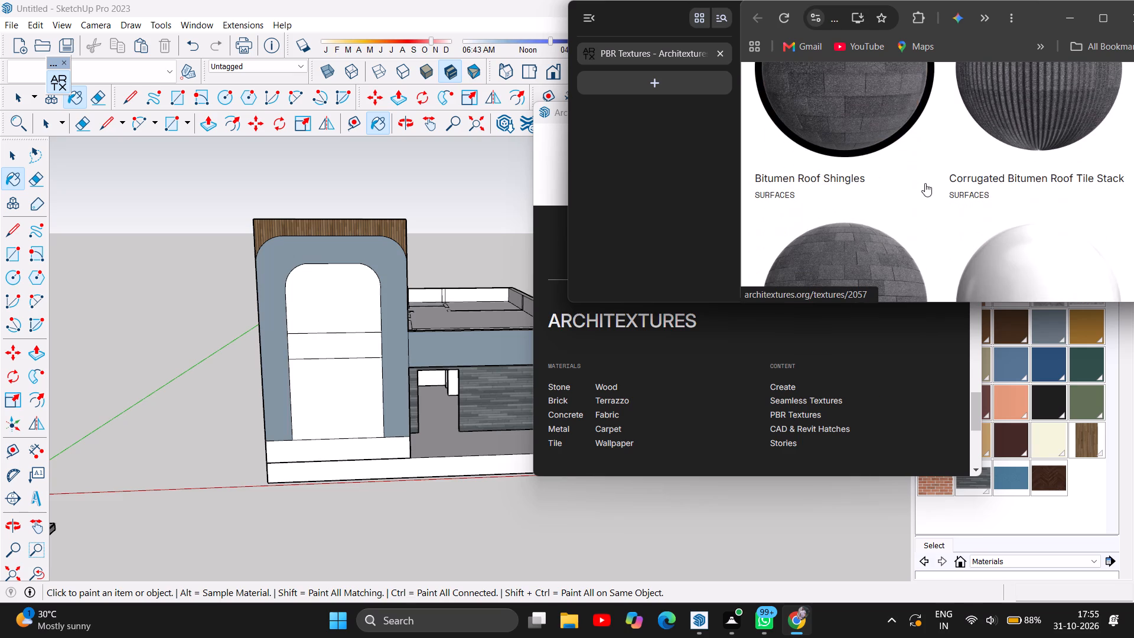
pyautogui.scroll(-1, 976, 187)
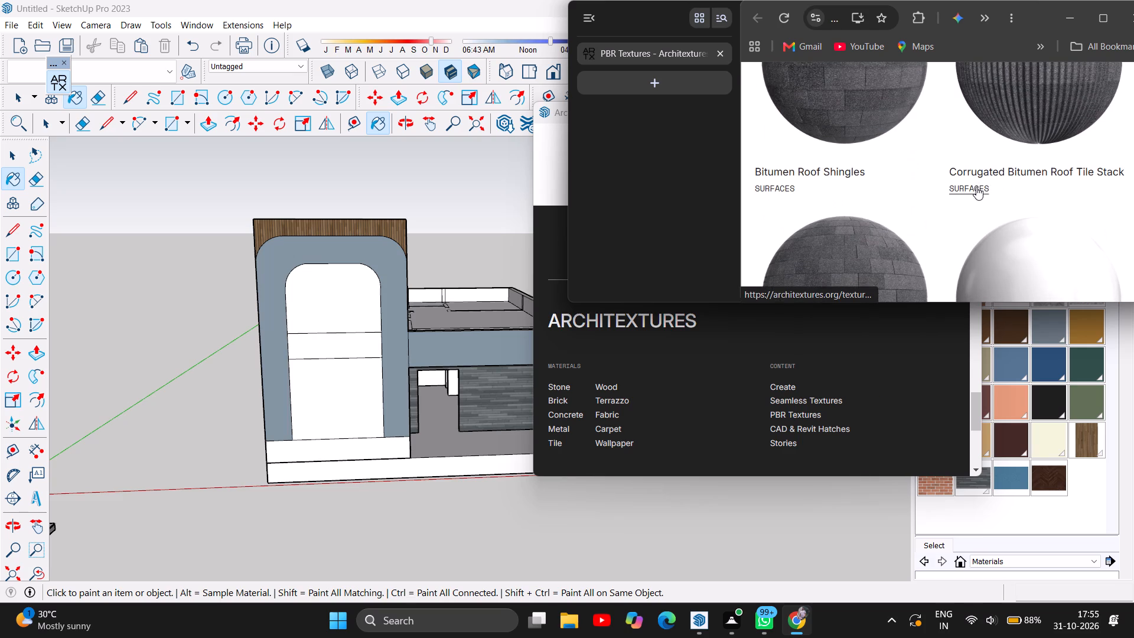
pyautogui.scroll(-5, 976, 187)
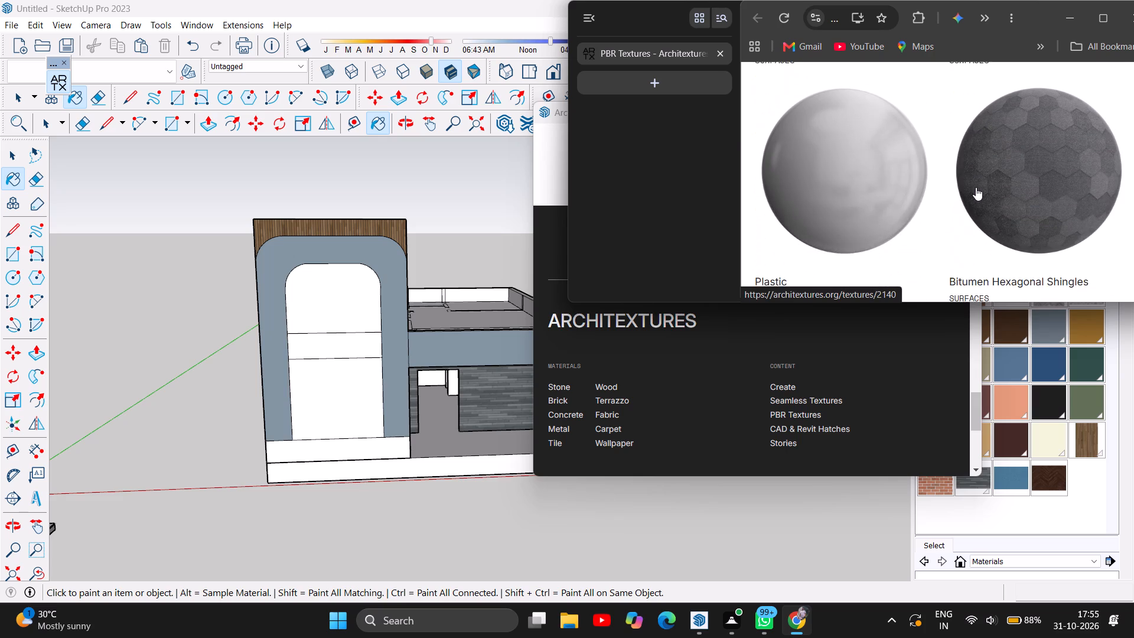
pyautogui.click(1015, 165)
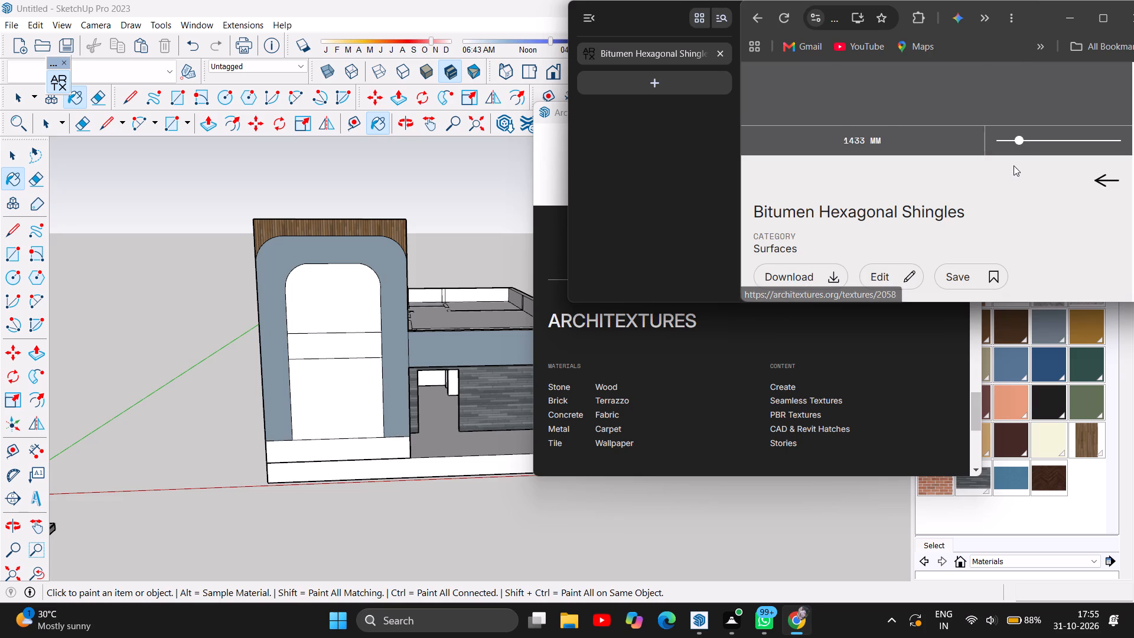
pyautogui.click(785, 265)
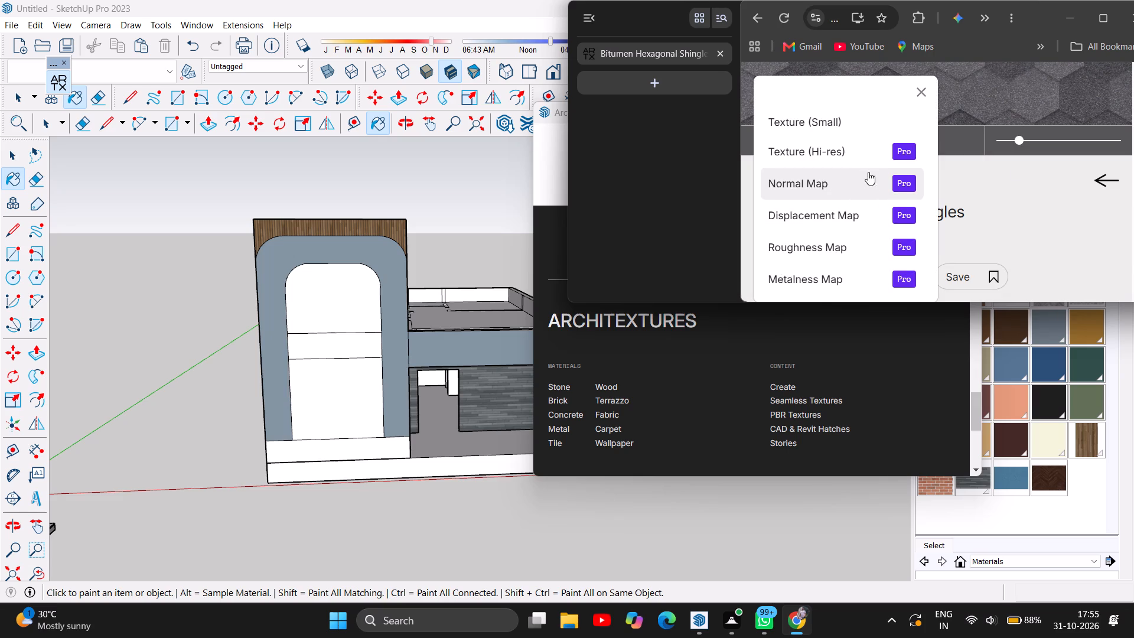
pyautogui.click(839, 131)
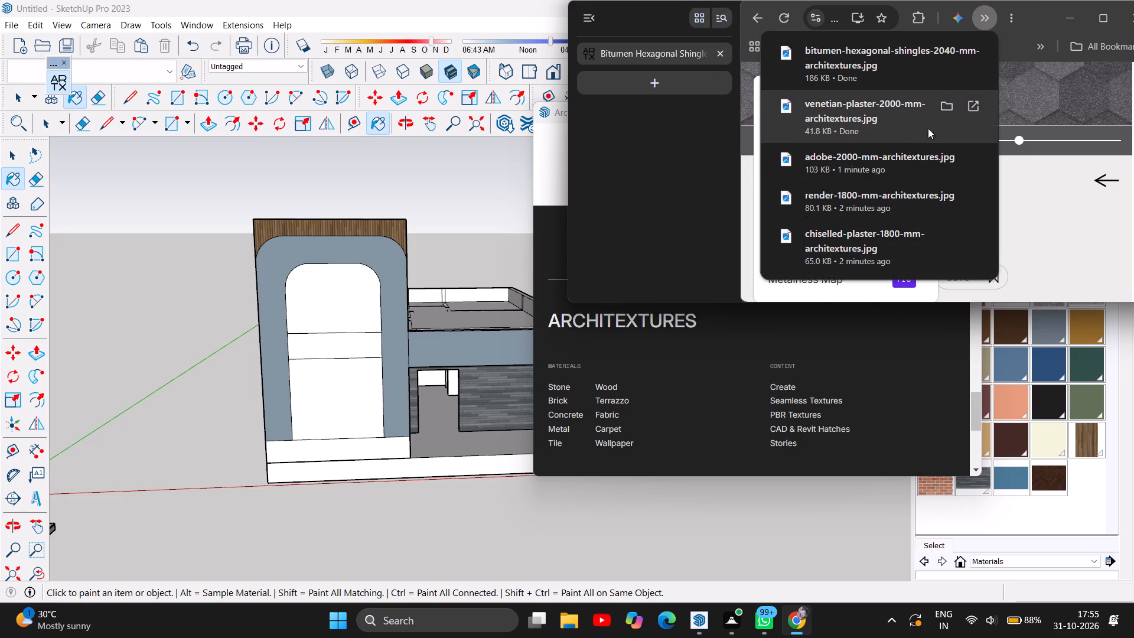
pyautogui.click(1091, 206)
pyautogui.click(1104, 171)
# Look through the roofing, vinyl, glass and plastic textures in Surfaces, loading a further batch of results.
pyautogui.scroll(-2, 955, 198)
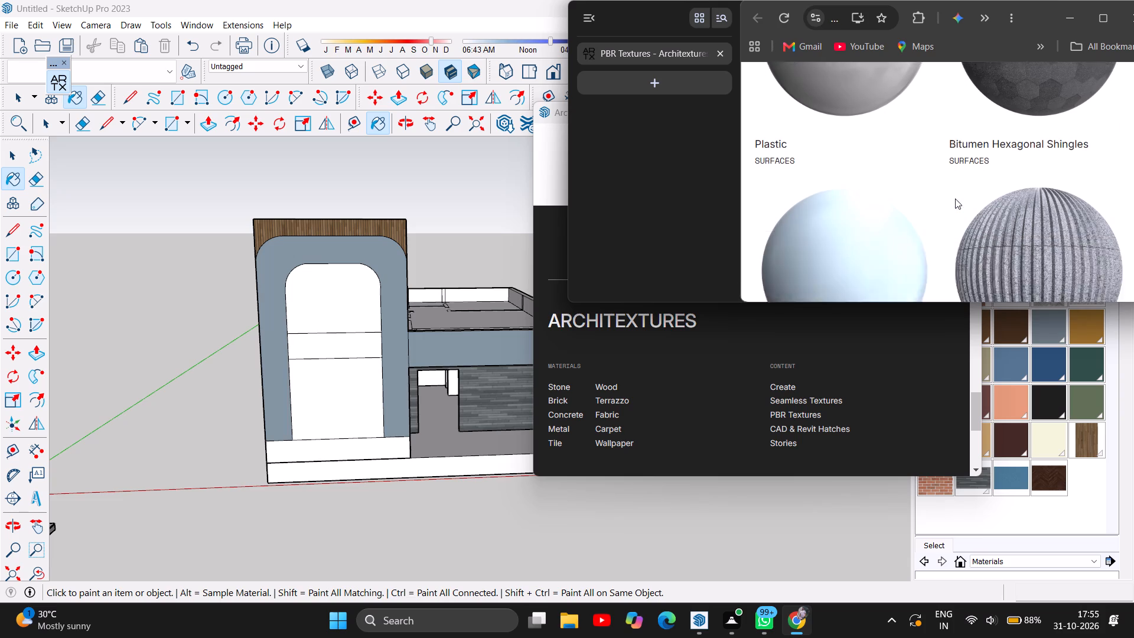
pyautogui.scroll(-4, 955, 198)
pyautogui.scroll(-1, 1000, 175)
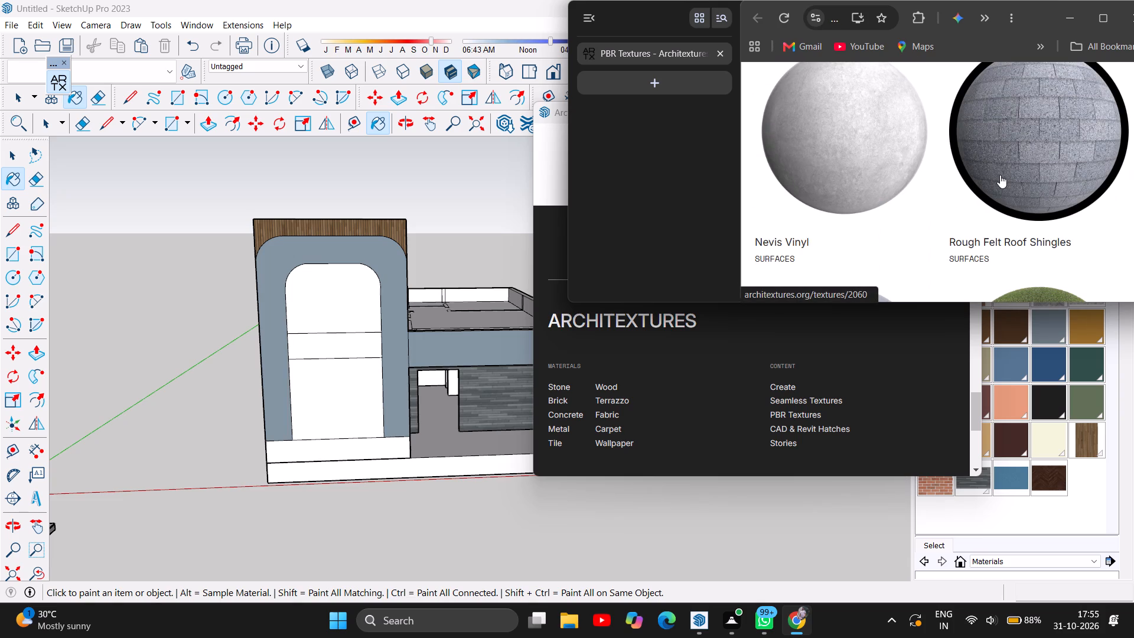
pyautogui.scroll(-2, 1000, 175)
pyautogui.scroll(1, 1000, 175)
pyautogui.scroll(-1, 1000, 175)
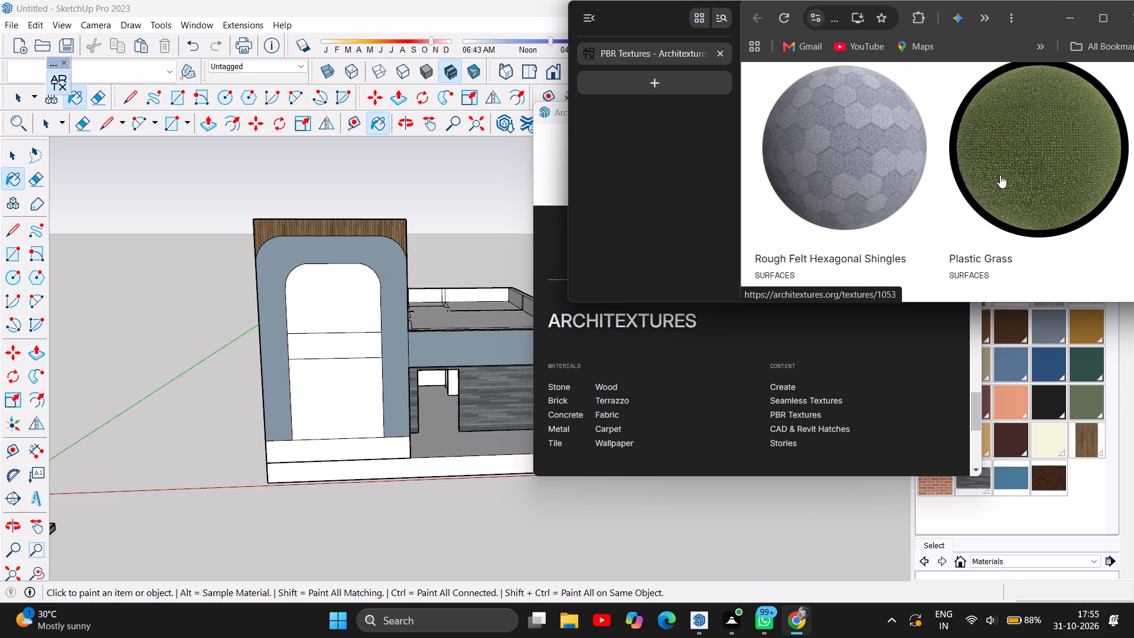
pyautogui.scroll(-4, 983, 260)
pyautogui.scroll(2, 980, 191)
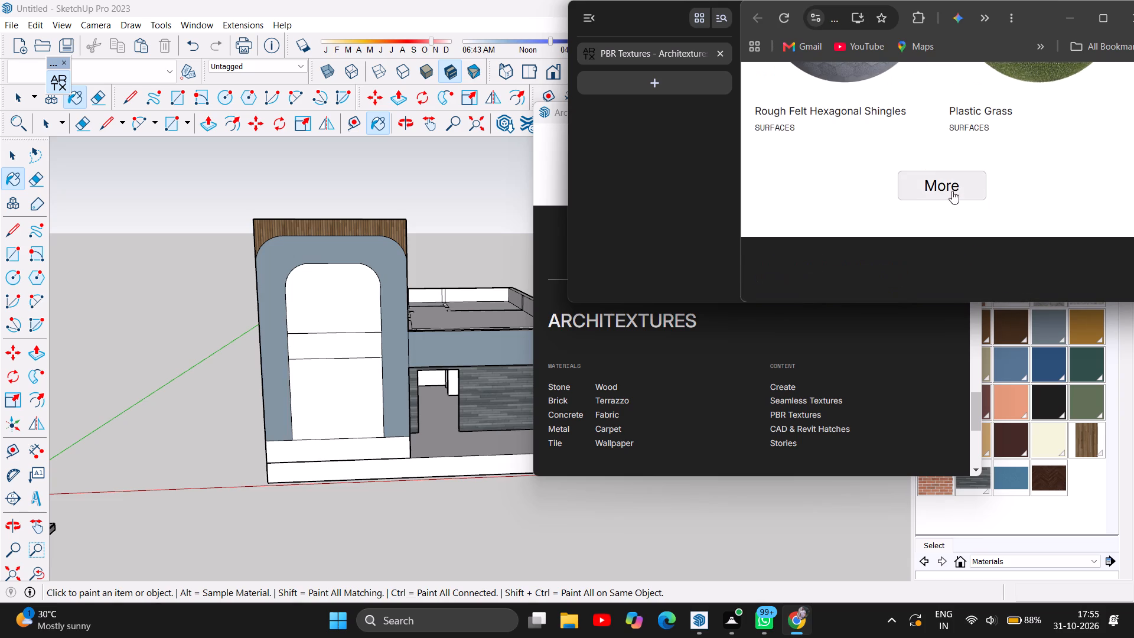
pyautogui.click(952, 191)
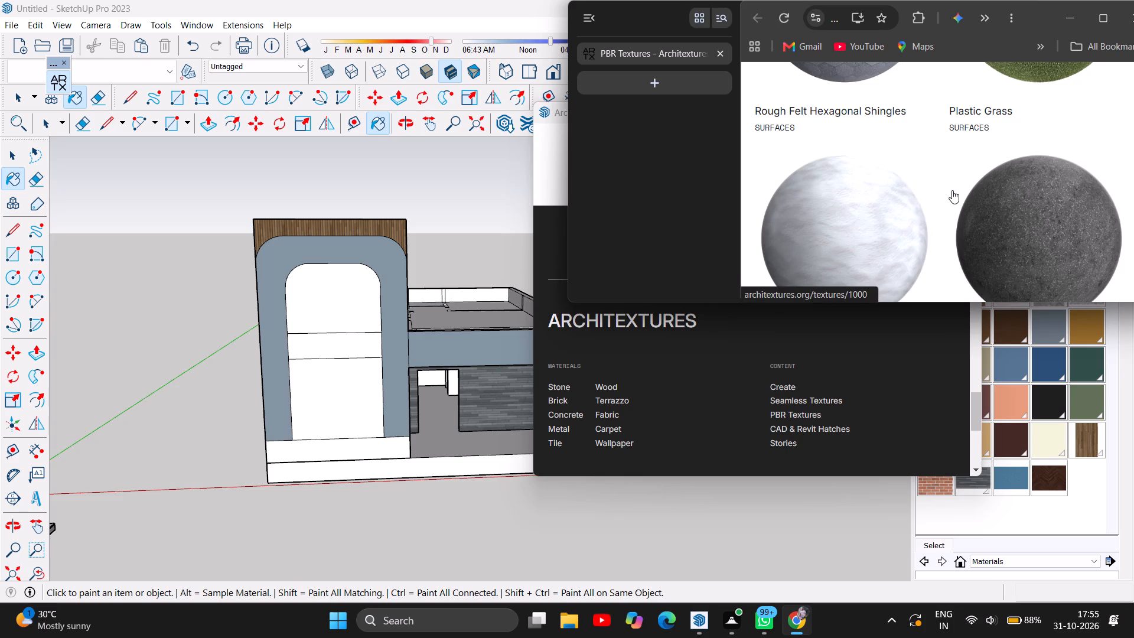
pyautogui.scroll(-1, 962, 185)
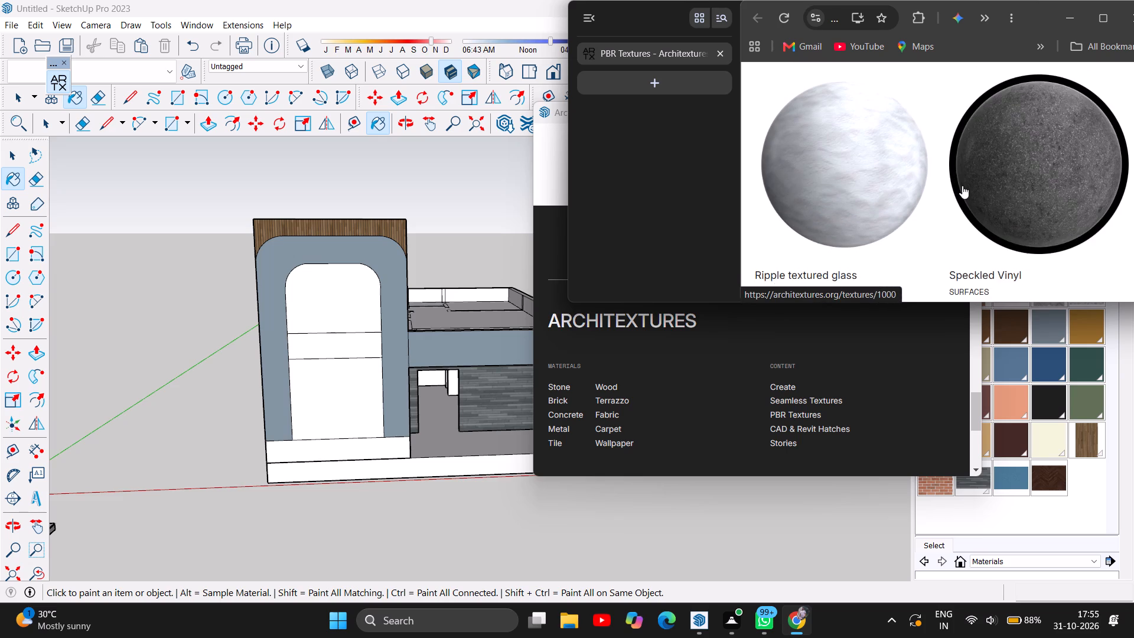
pyautogui.scroll(-5, 962, 185)
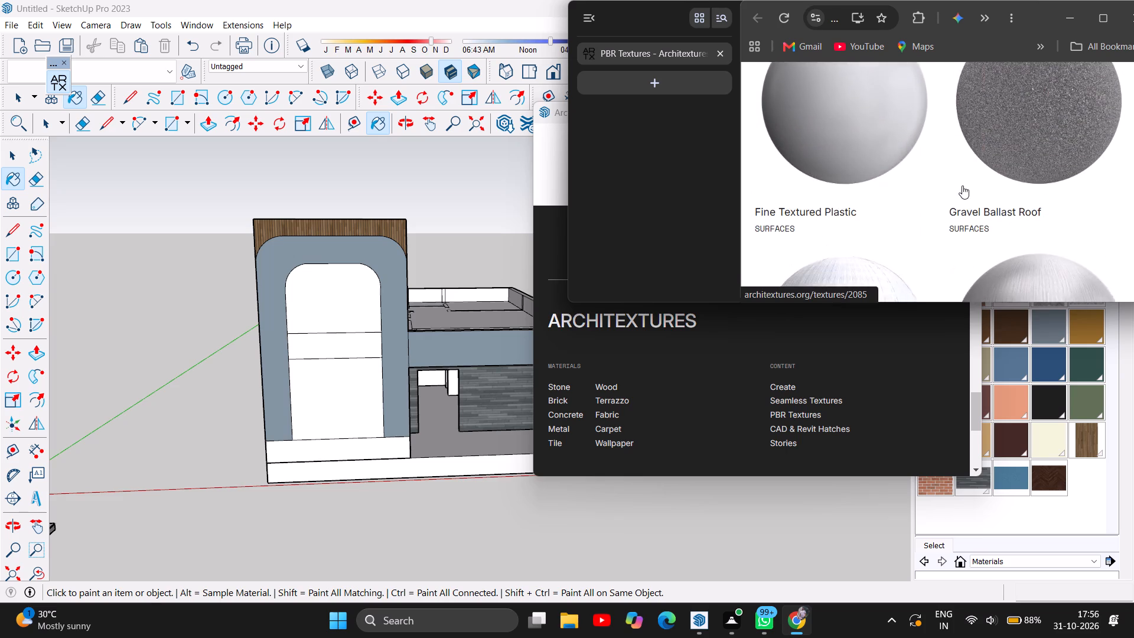
pyautogui.scroll(-6, 962, 185)
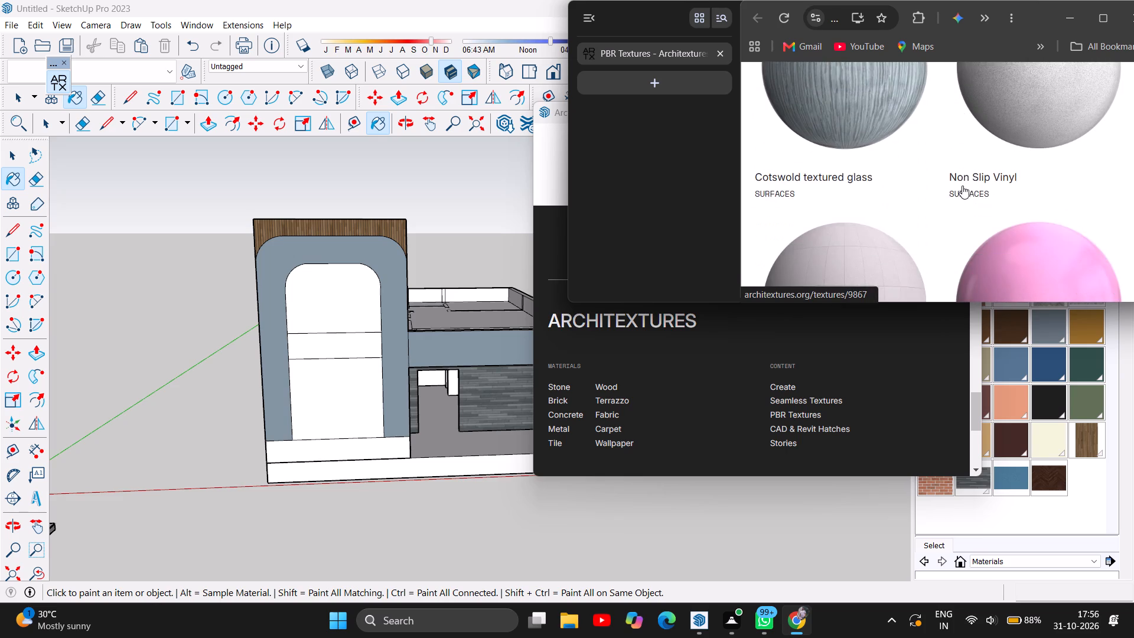
pyautogui.scroll(-8, 962, 185)
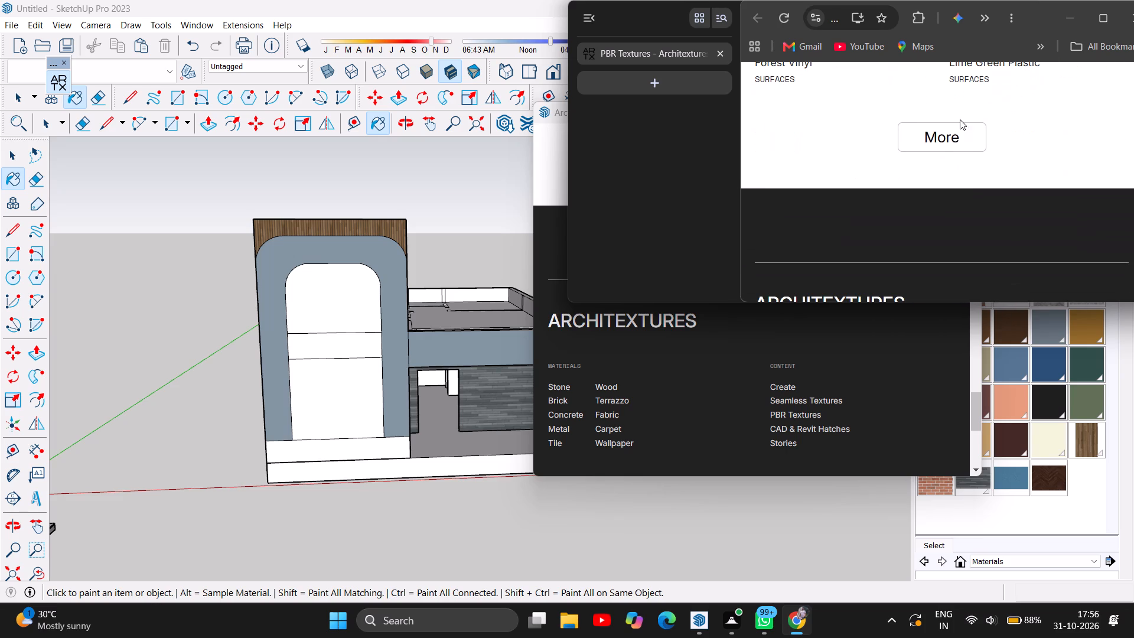
# Load the remaining Surfaces textures and look through them to the end of the list.
pyautogui.click(951, 138)
pyautogui.scroll(-3, 918, 170)
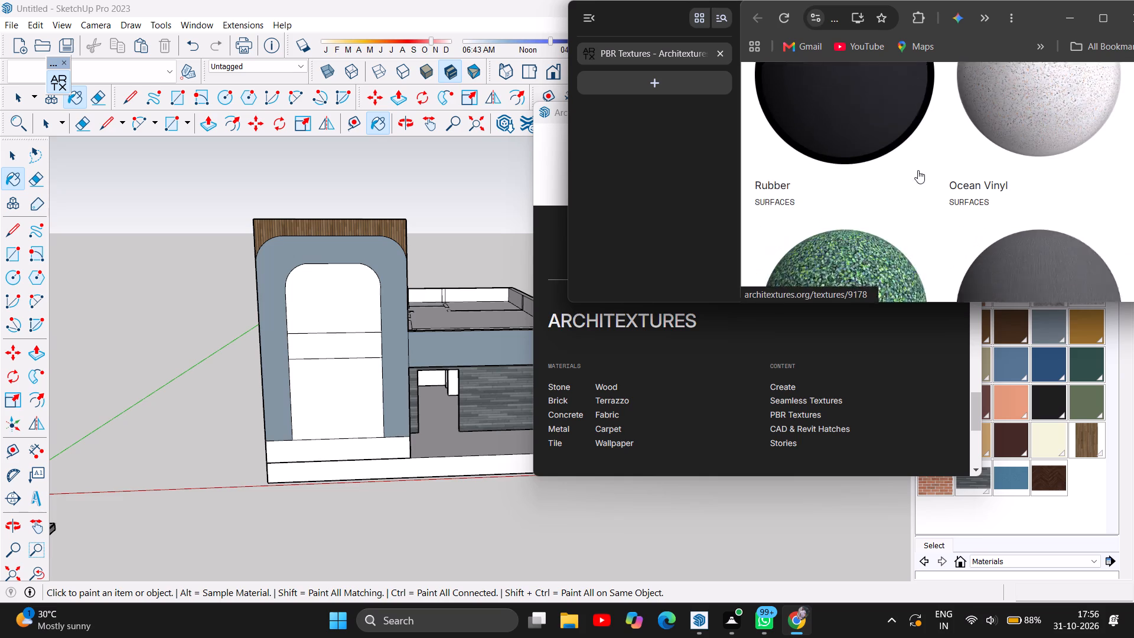
pyautogui.scroll(-8, 940, 166)
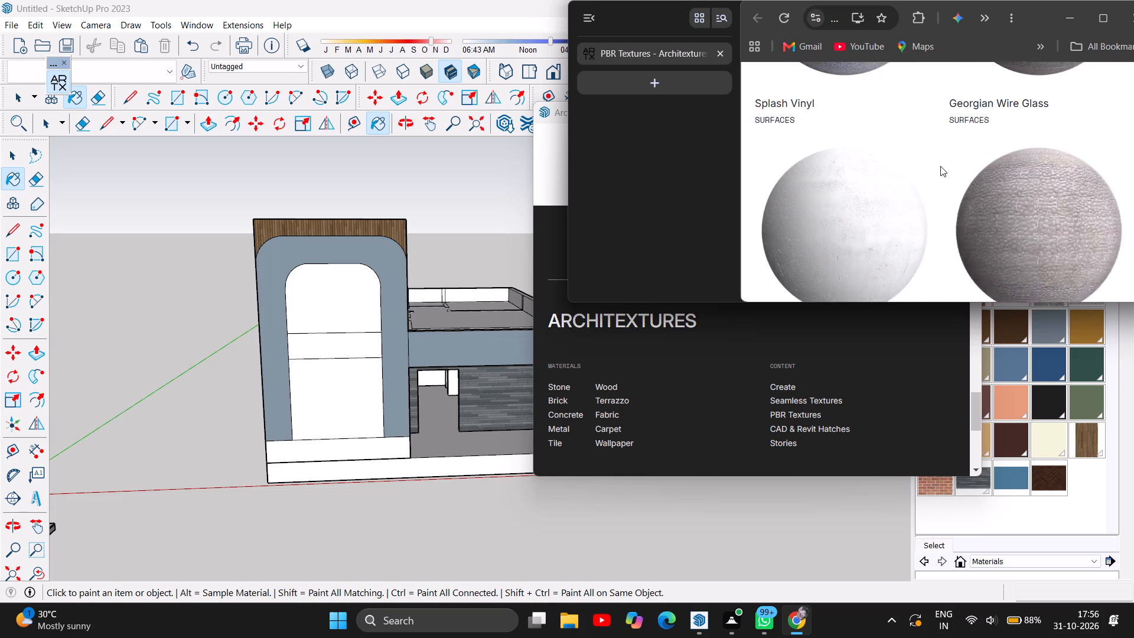
pyautogui.scroll(-7, 940, 166)
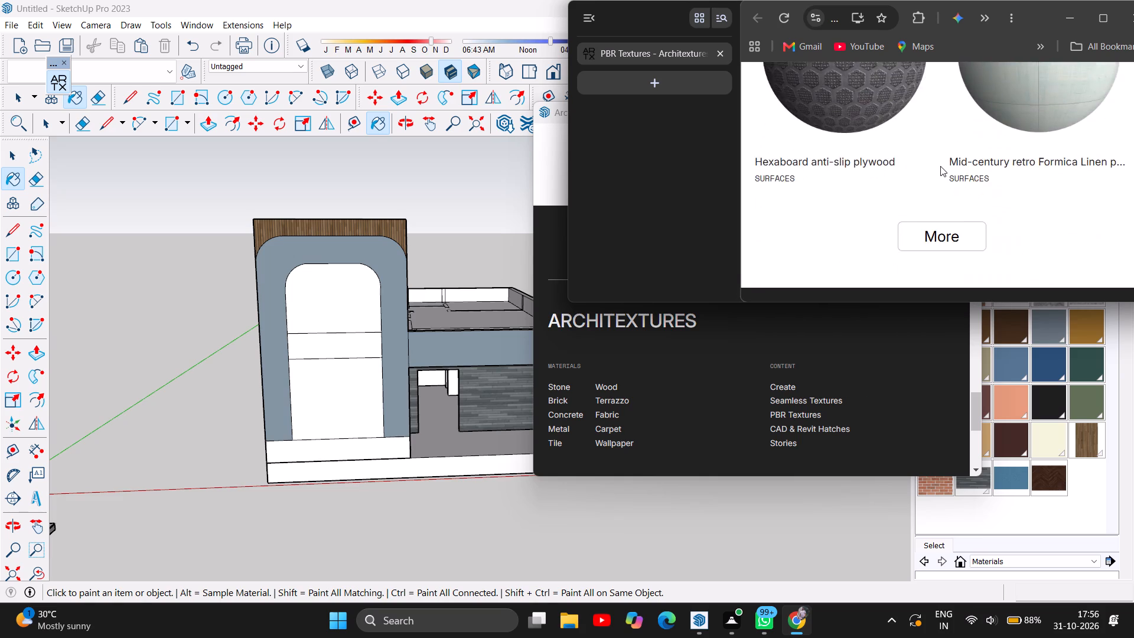
pyautogui.scroll(-2, 940, 166)
pyautogui.scroll(1, 959, 106)
pyautogui.click(953, 154)
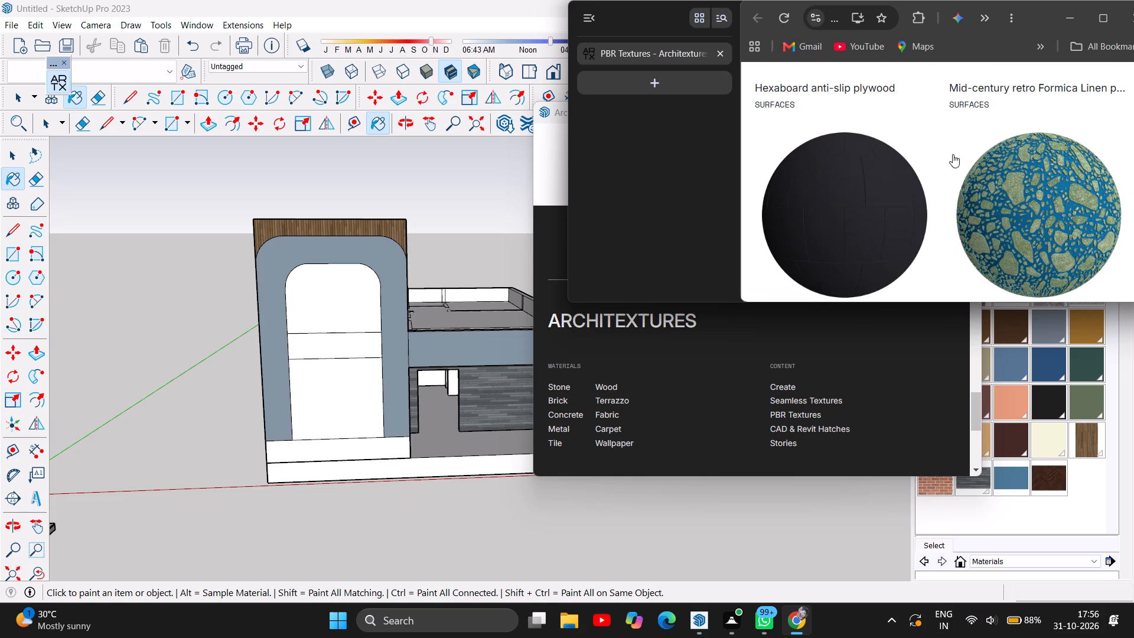
pyautogui.scroll(-6, 953, 154)
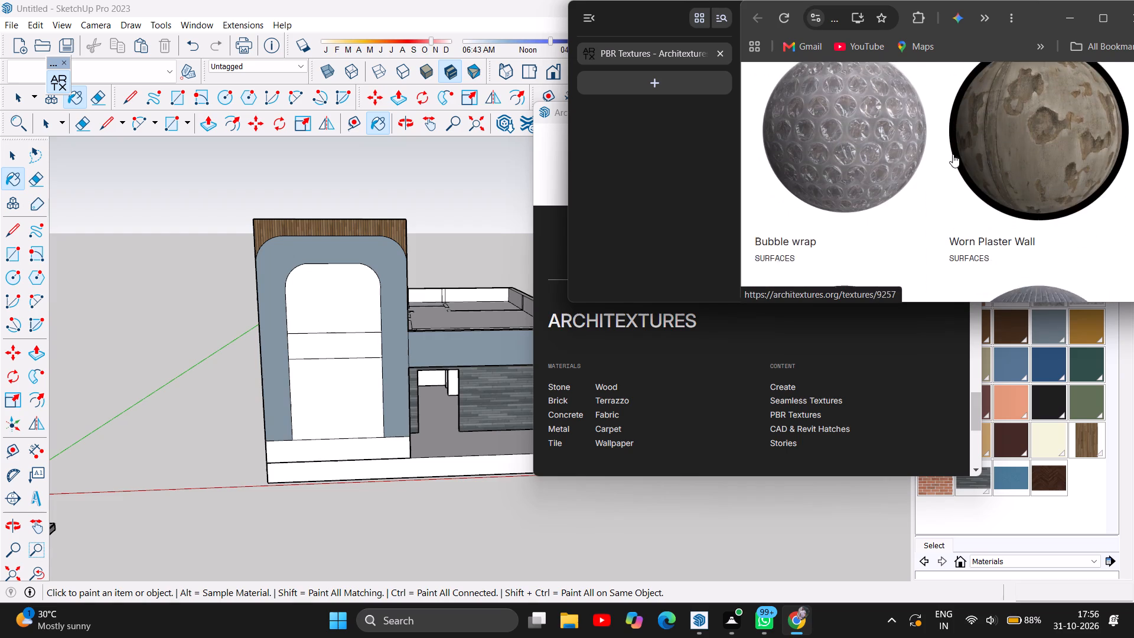
pyautogui.scroll(-6, 953, 154)
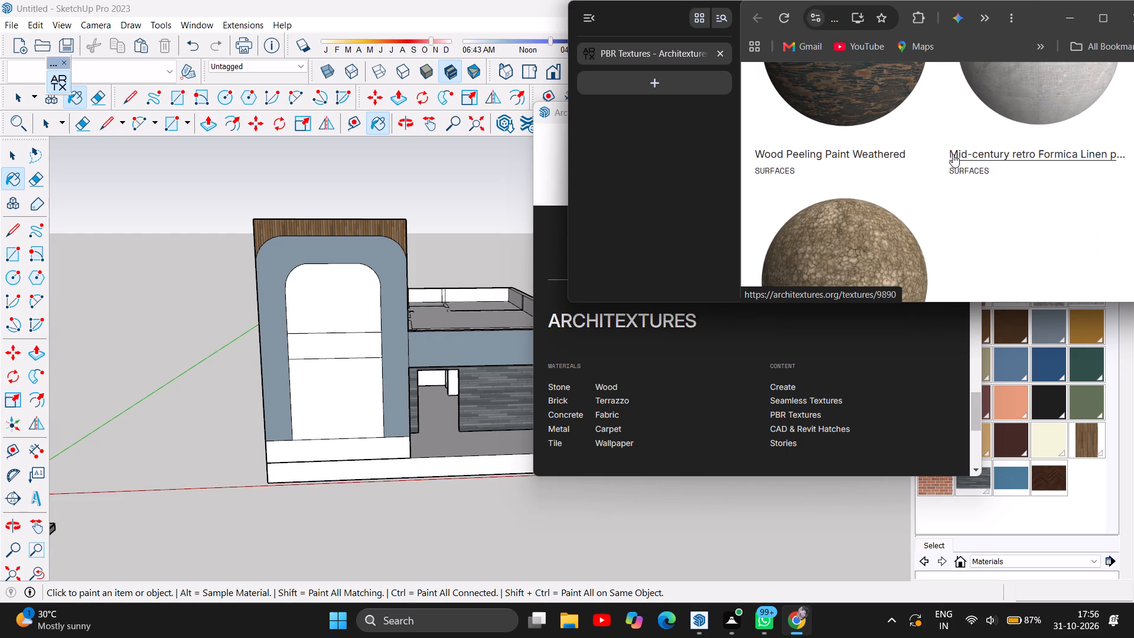
pyautogui.scroll(-3, 953, 154)
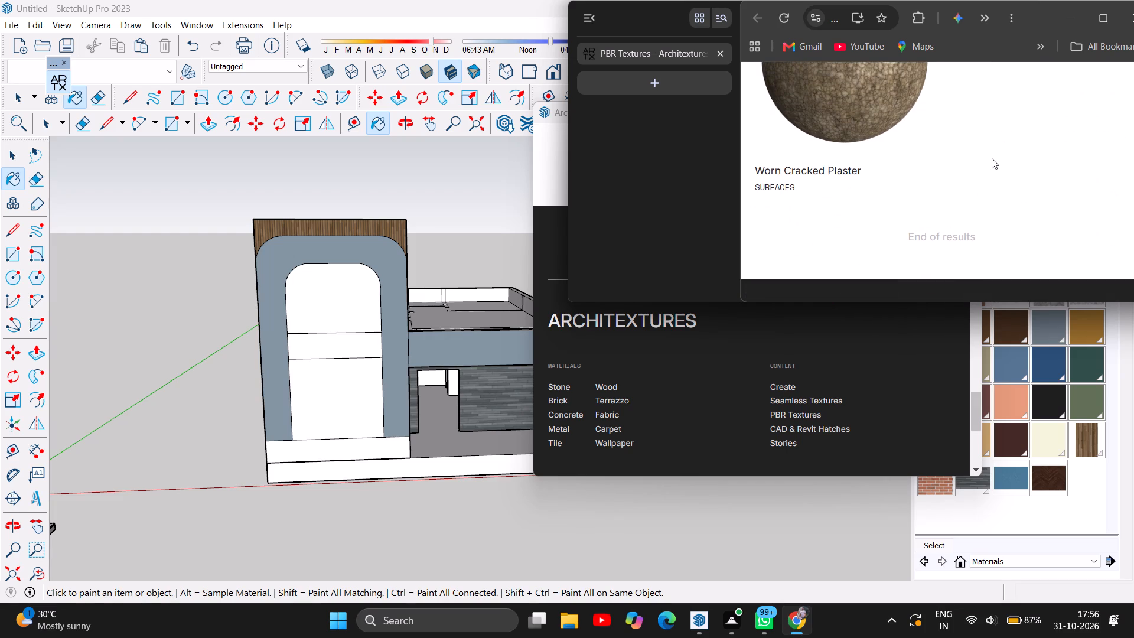
# Look back through the Surfaces textures from the end of the results to the top of the PBR Textures list.
pyautogui.scroll(2, 992, 158)
pyautogui.scroll(2, 882, 177)
pyautogui.scroll(4, 1078, 282)
pyautogui.scroll(1, 1006, 239)
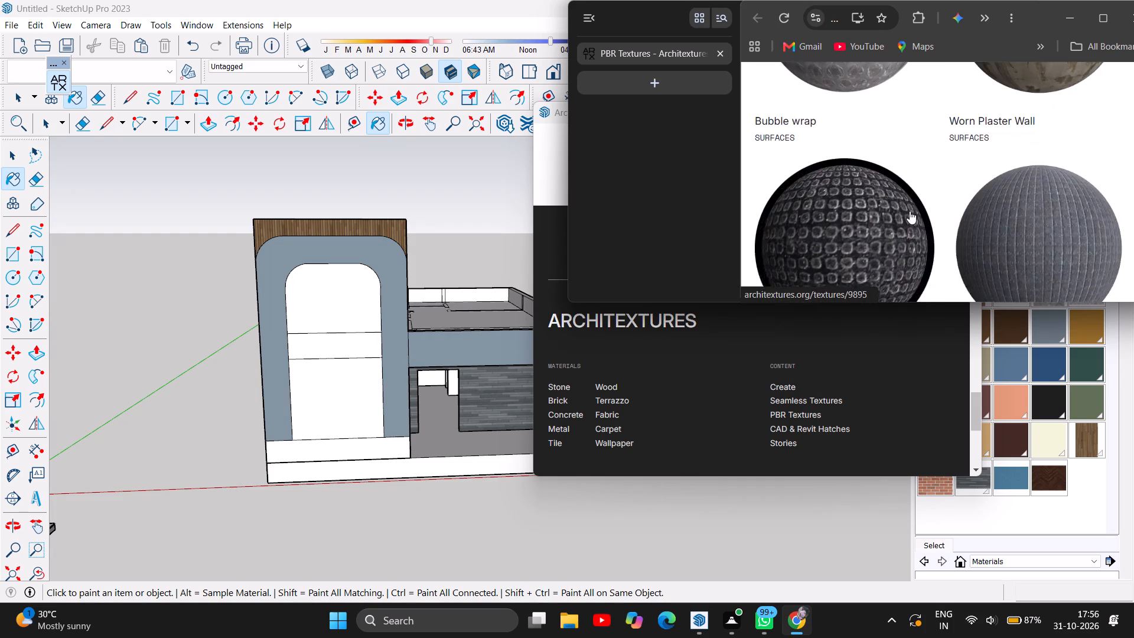
pyautogui.scroll(7, 910, 210)
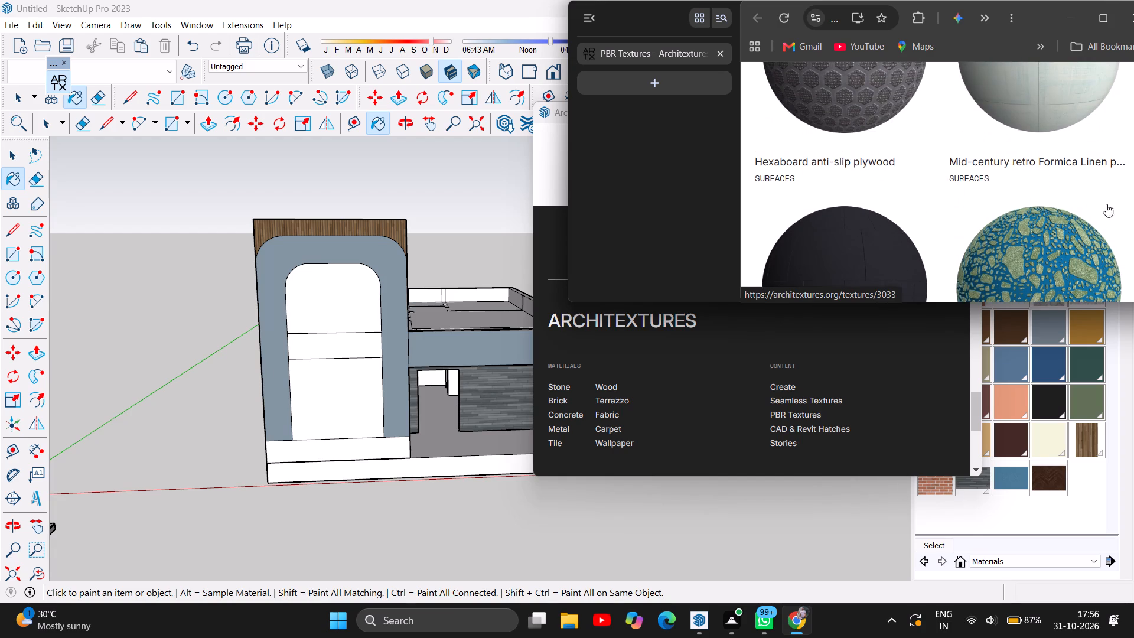
pyautogui.scroll(15, 1119, 195)
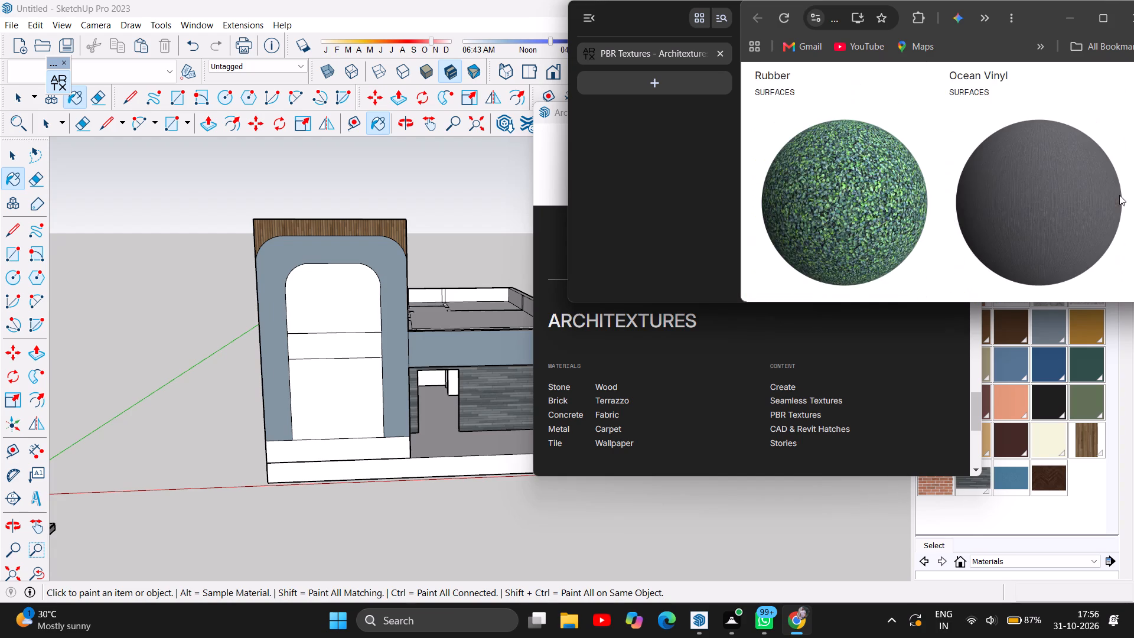
pyautogui.scroll(-1, 1119, 195)
pyautogui.scroll(1, 1119, 195)
pyautogui.scroll(3, 1103, 95)
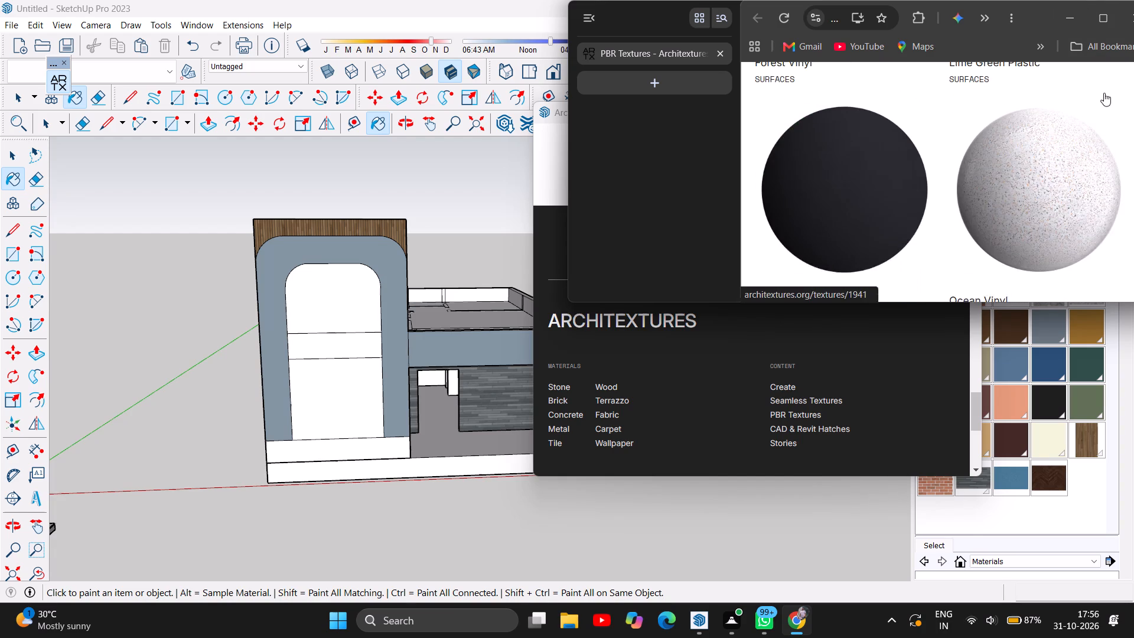
pyautogui.scroll(13, 1104, 94)
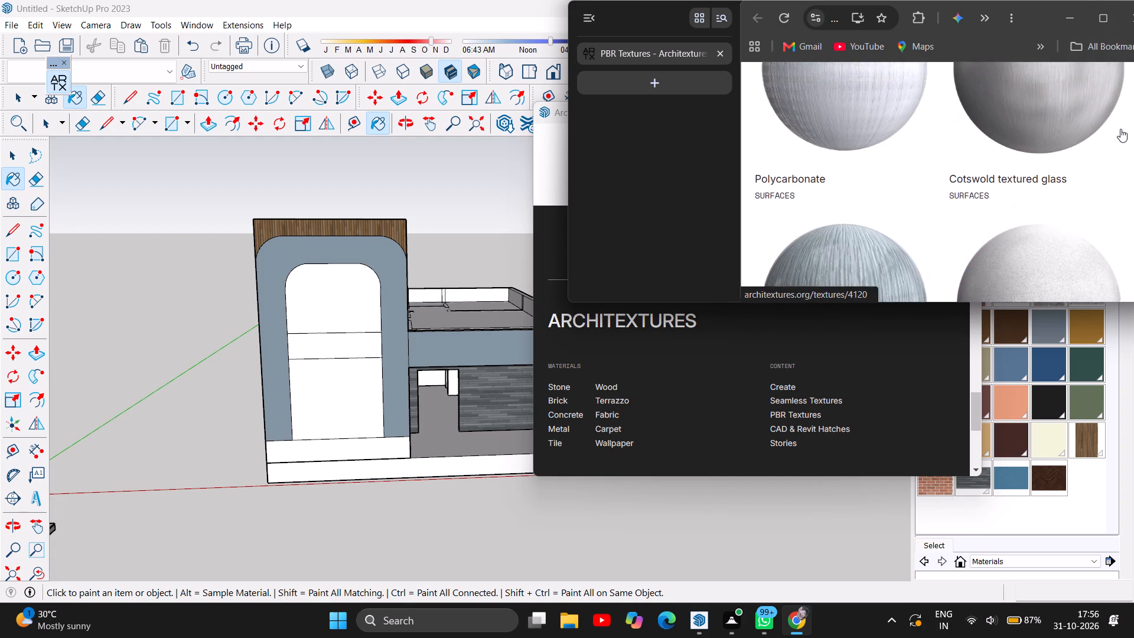
pyautogui.scroll(11, 1120, 129)
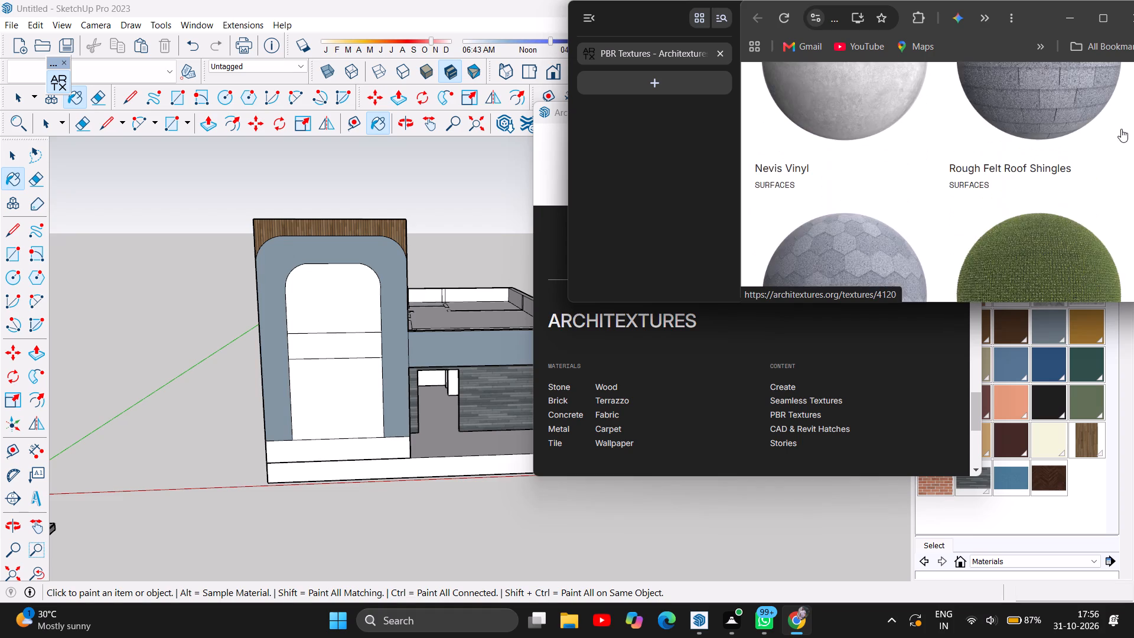
pyautogui.scroll(11, 1121, 129)
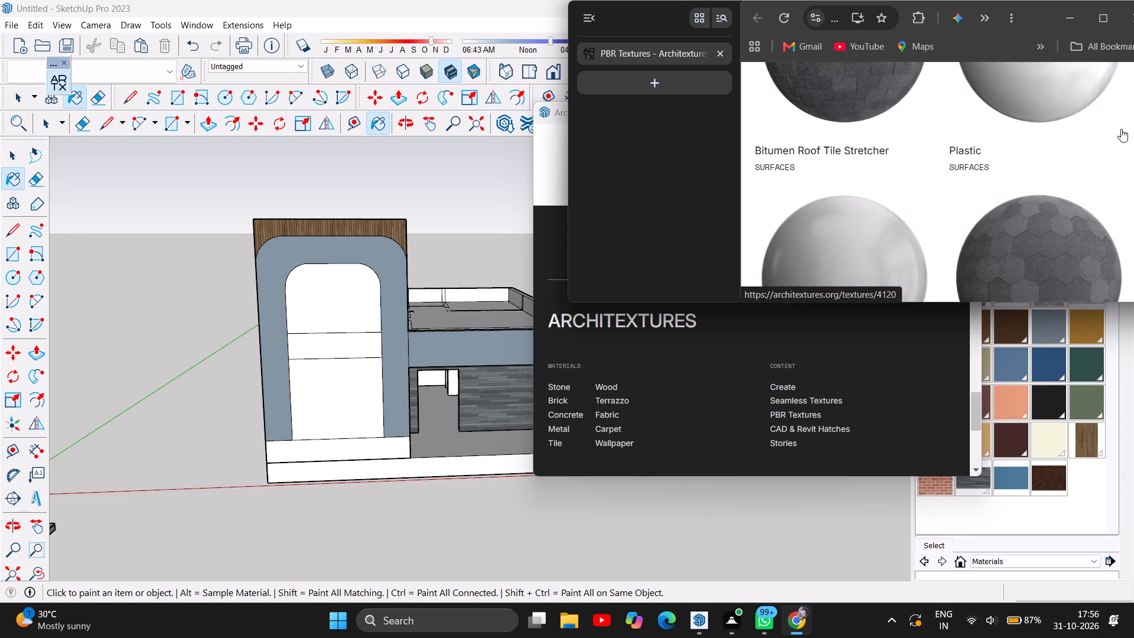
pyautogui.scroll(3, 1121, 129)
pyautogui.scroll(-1, 1121, 129)
pyautogui.scroll(8, 1121, 129)
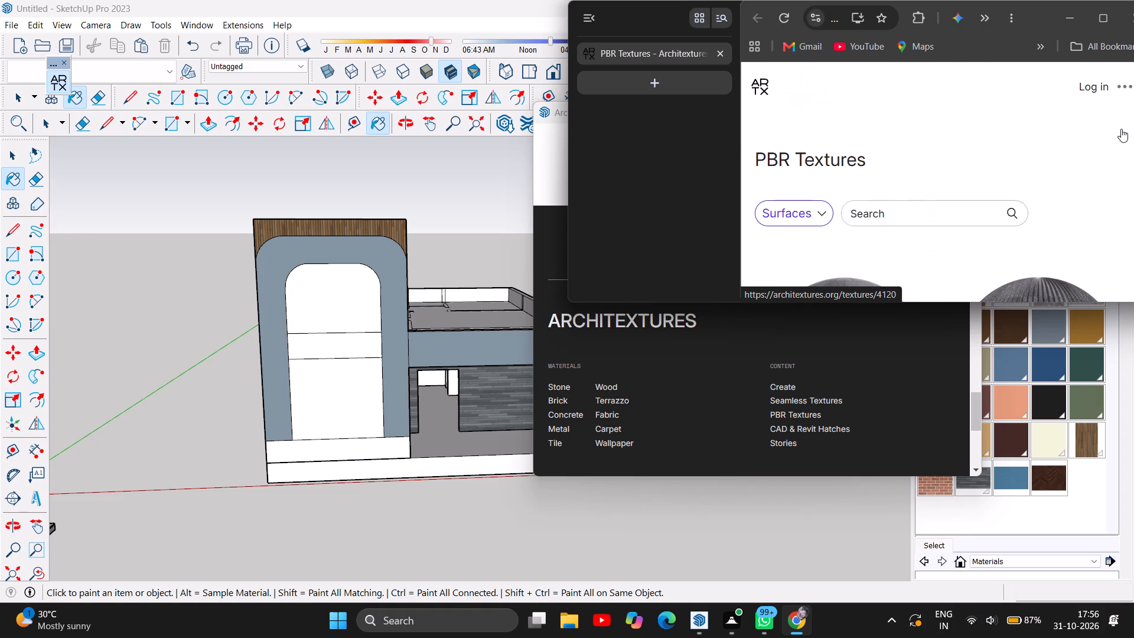
# Switch the PBR Textures category filter to Landscaping.
pyautogui.click(810, 203)
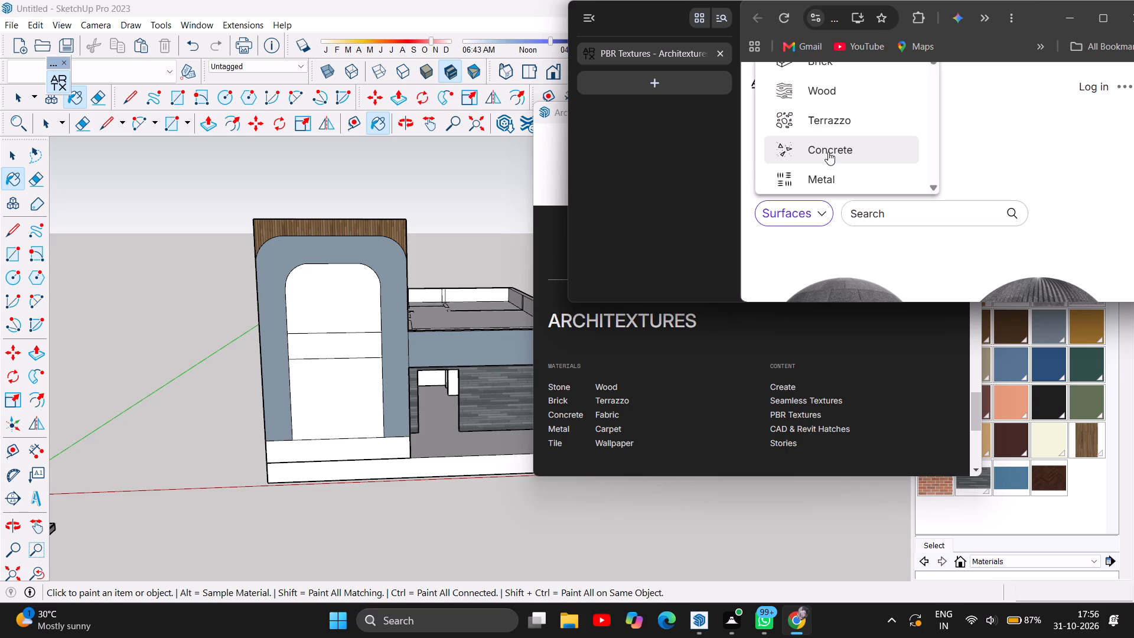
pyautogui.scroll(-2, 828, 152)
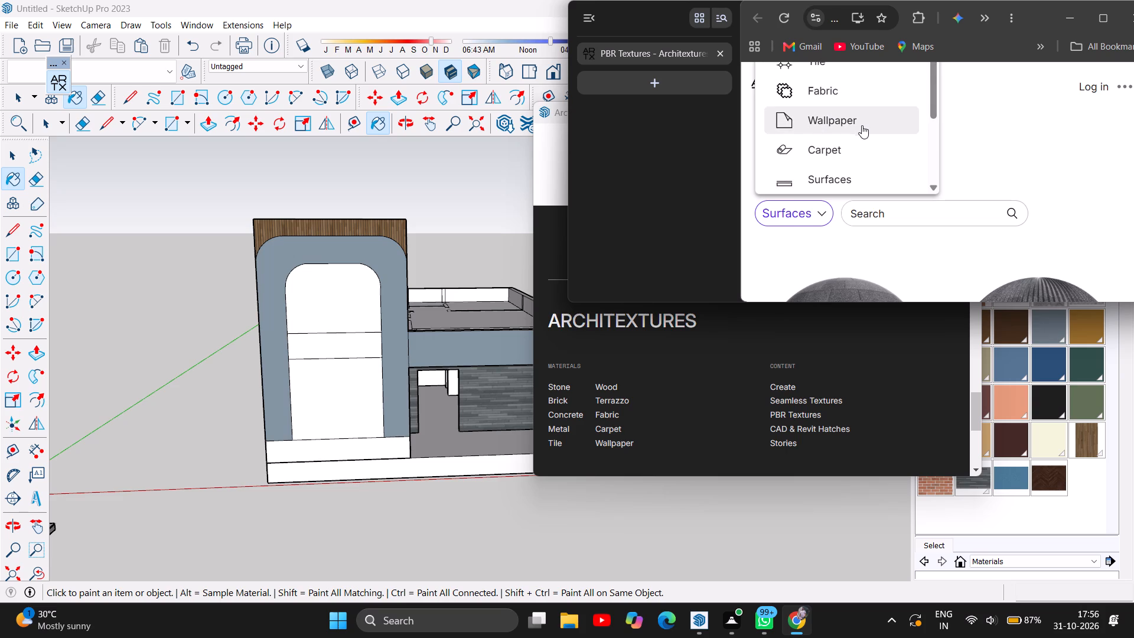
pyautogui.scroll(-1, 867, 145)
pyautogui.click(860, 159)
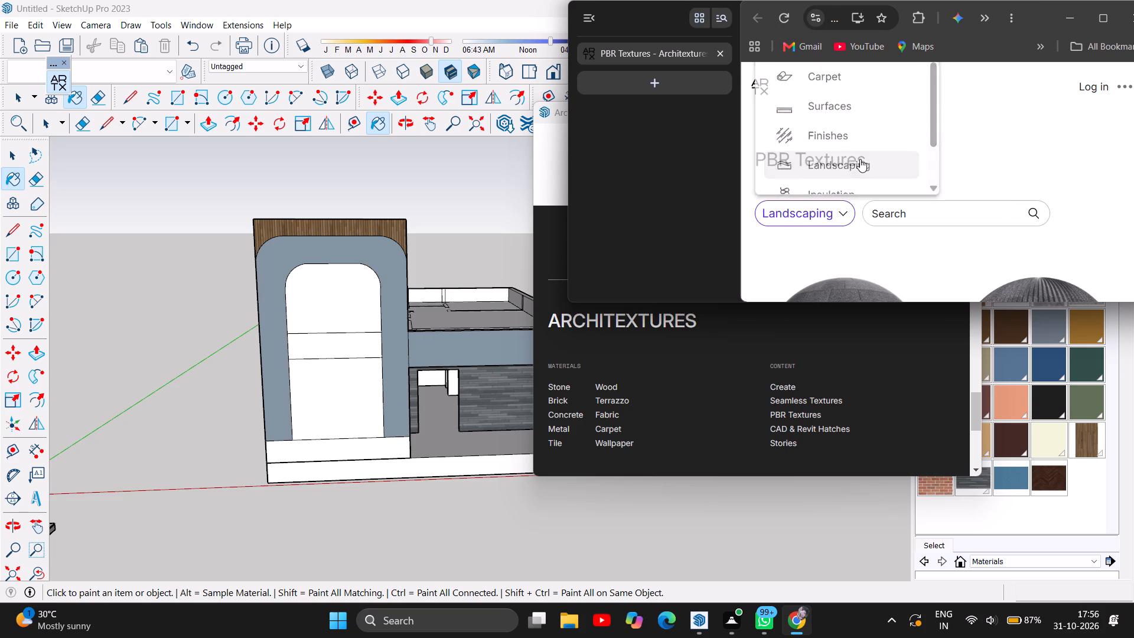
# Find Crushed Stone Asphalt Staggered Isosceles among the Landscaping textures, download its small texture and return to the list.
pyautogui.scroll(-3, 954, 237)
pyautogui.scroll(-1, 939, 168)
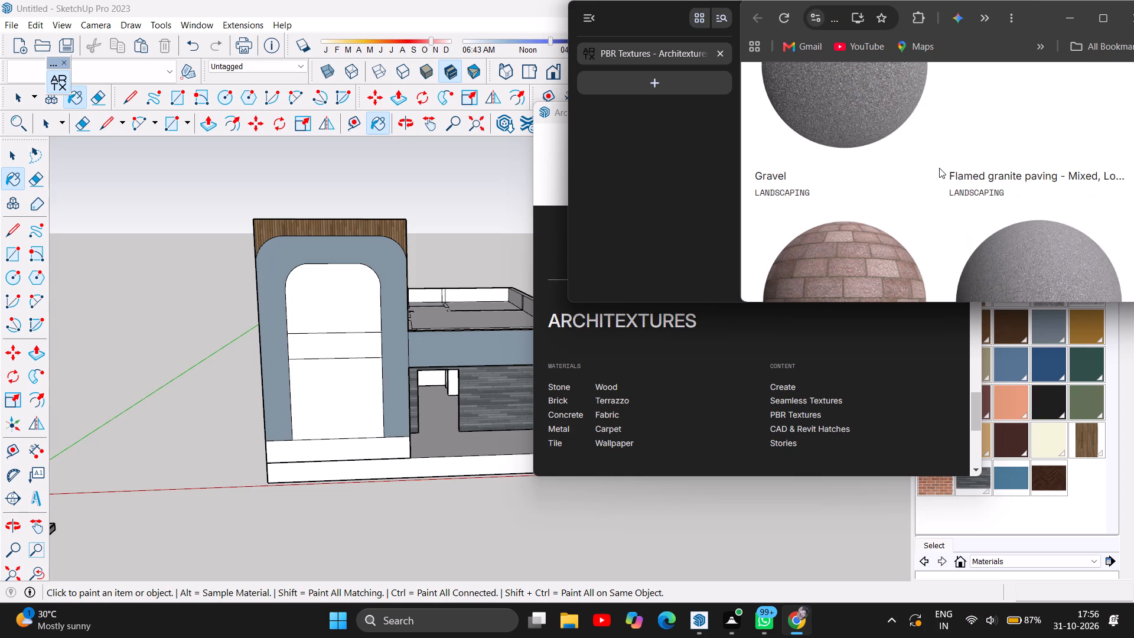
pyautogui.scroll(-8, 939, 168)
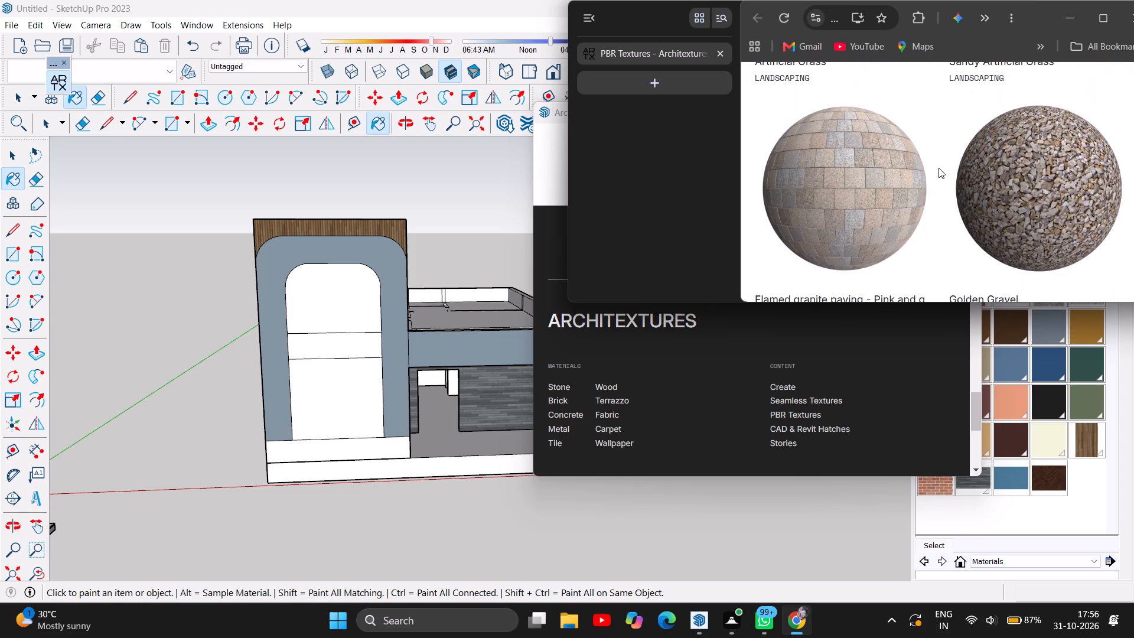
pyautogui.scroll(-7, 939, 168)
pyautogui.scroll(2, 939, 168)
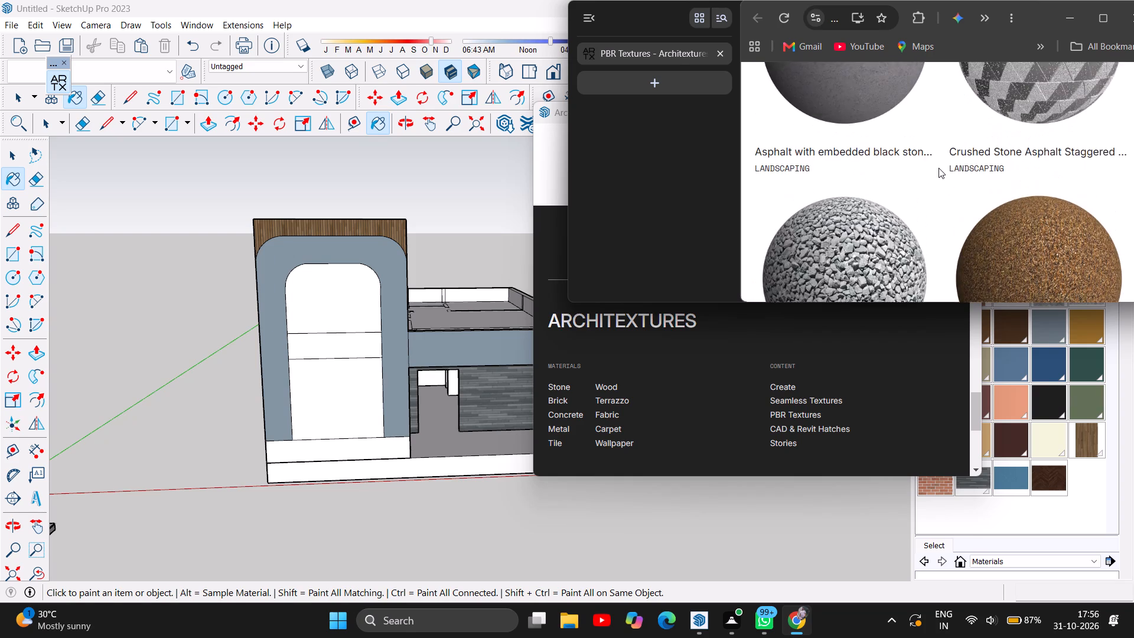
pyautogui.scroll(2, 939, 168)
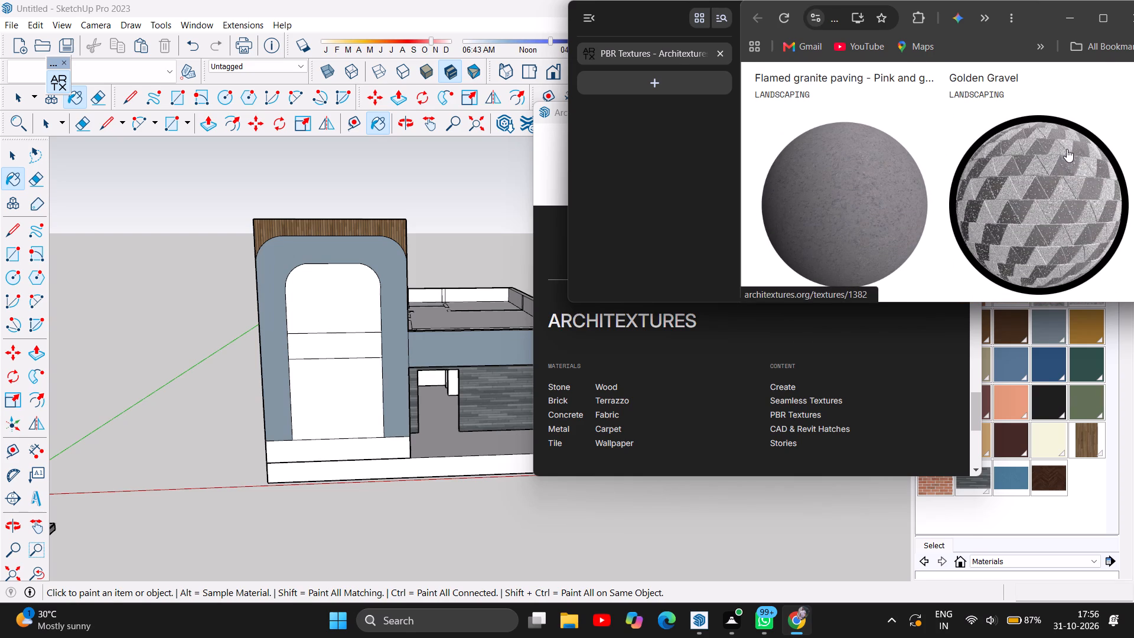
pyautogui.click(1055, 177)
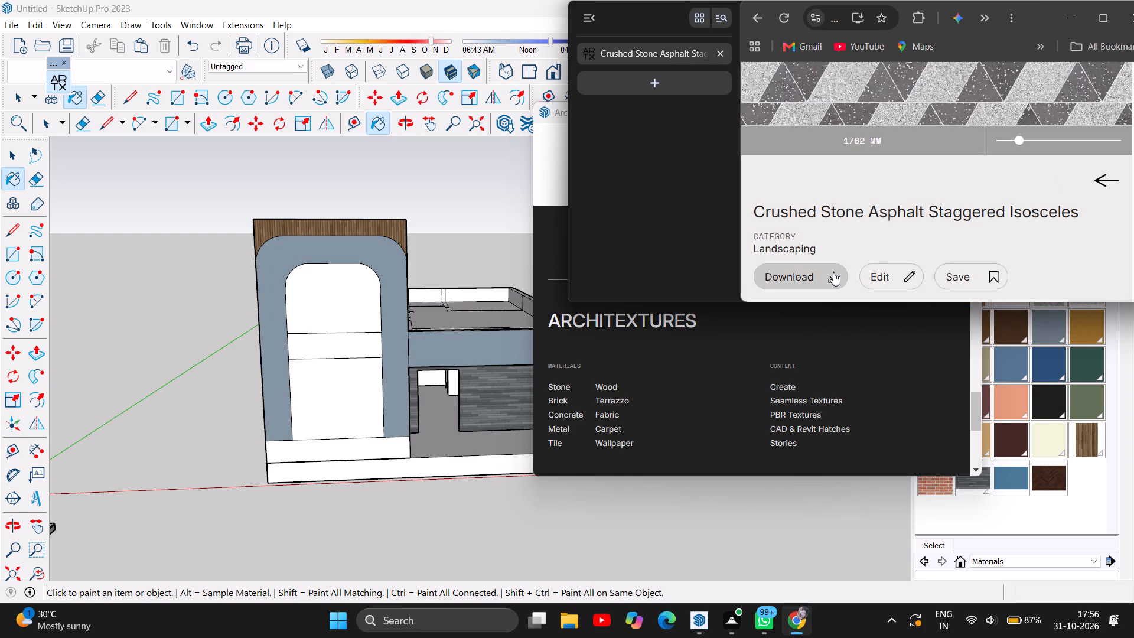
pyautogui.click(833, 272)
pyautogui.click(826, 121)
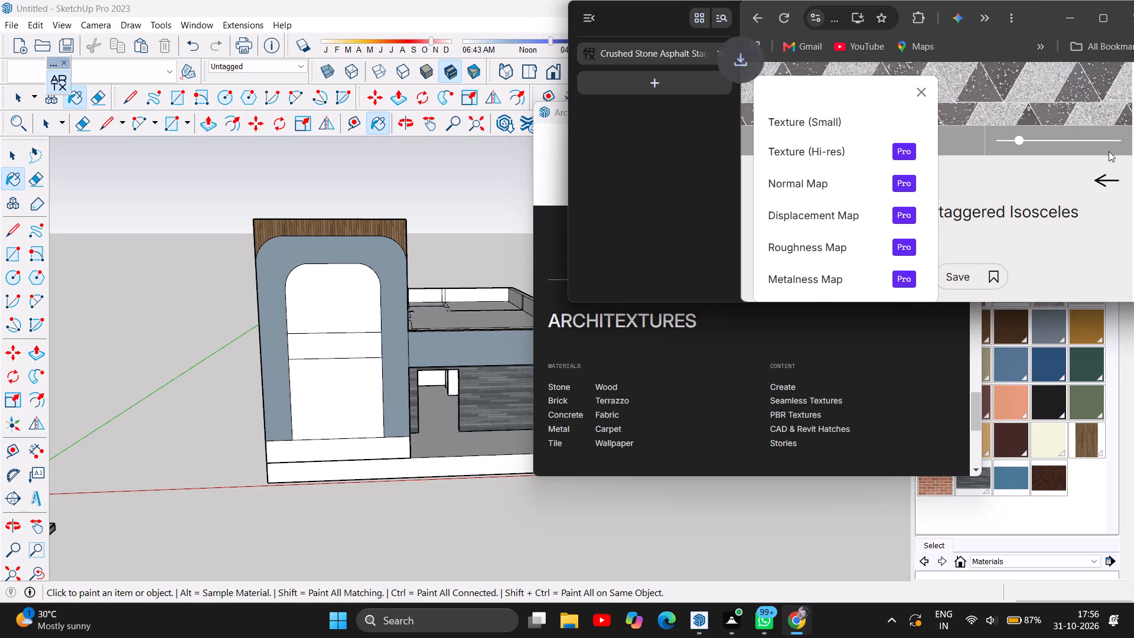
pyautogui.click(1109, 182)
# Open the site's Terrazzo material category and look through its seamless textures.
pyautogui.scroll(-9, 946, 185)
pyautogui.scroll(4, 946, 185)
pyautogui.scroll(-3, 946, 185)
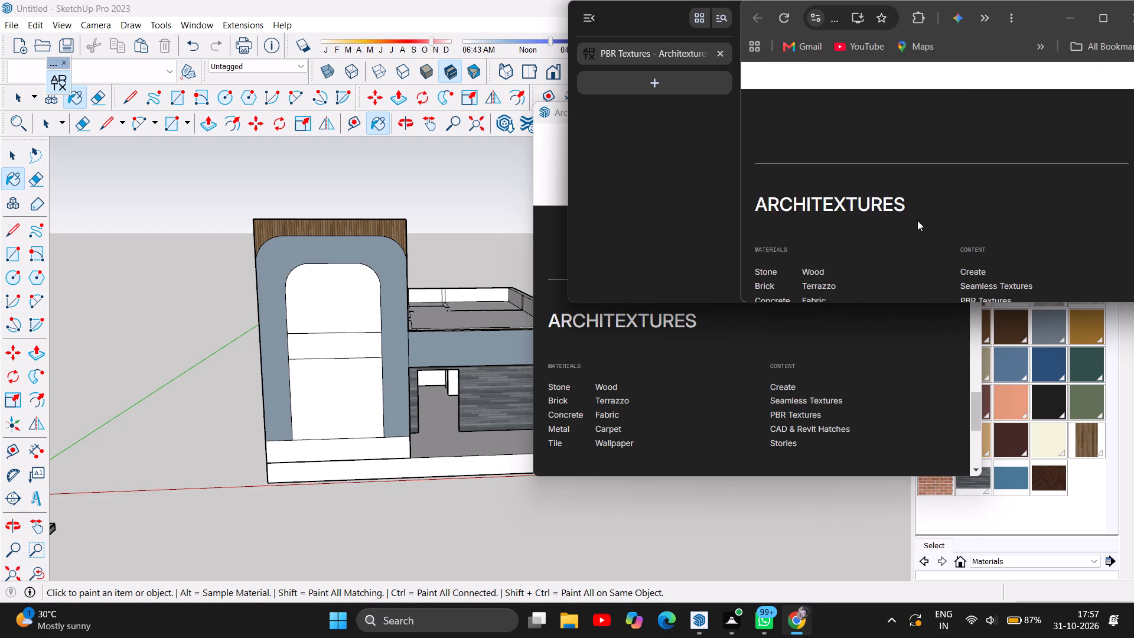
pyautogui.scroll(-1, 891, 233)
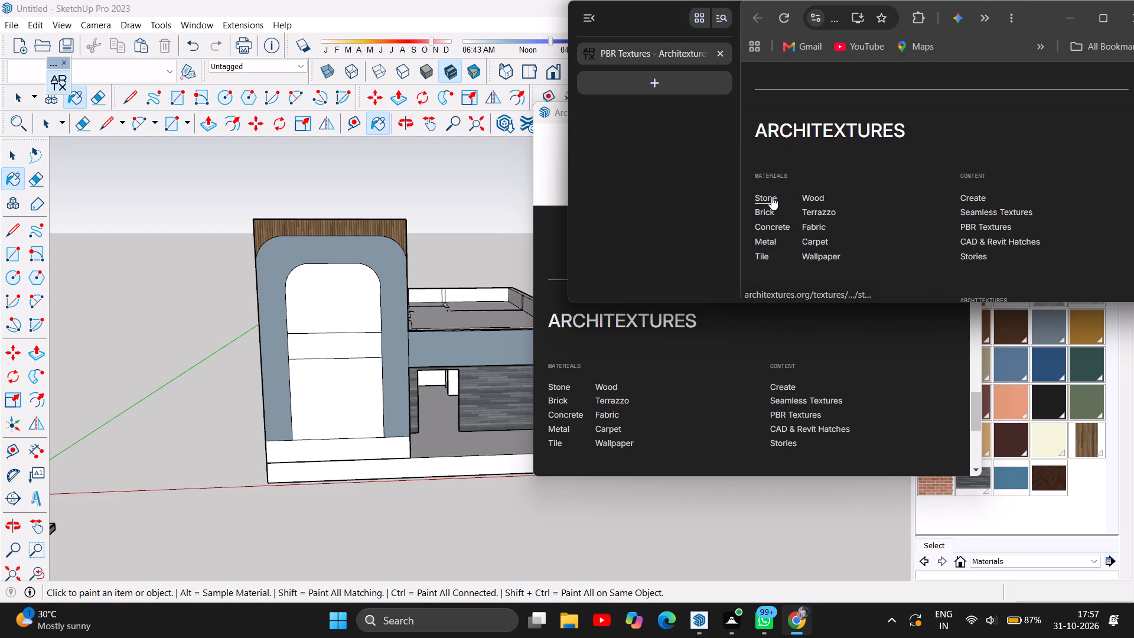
pyautogui.click(832, 211)
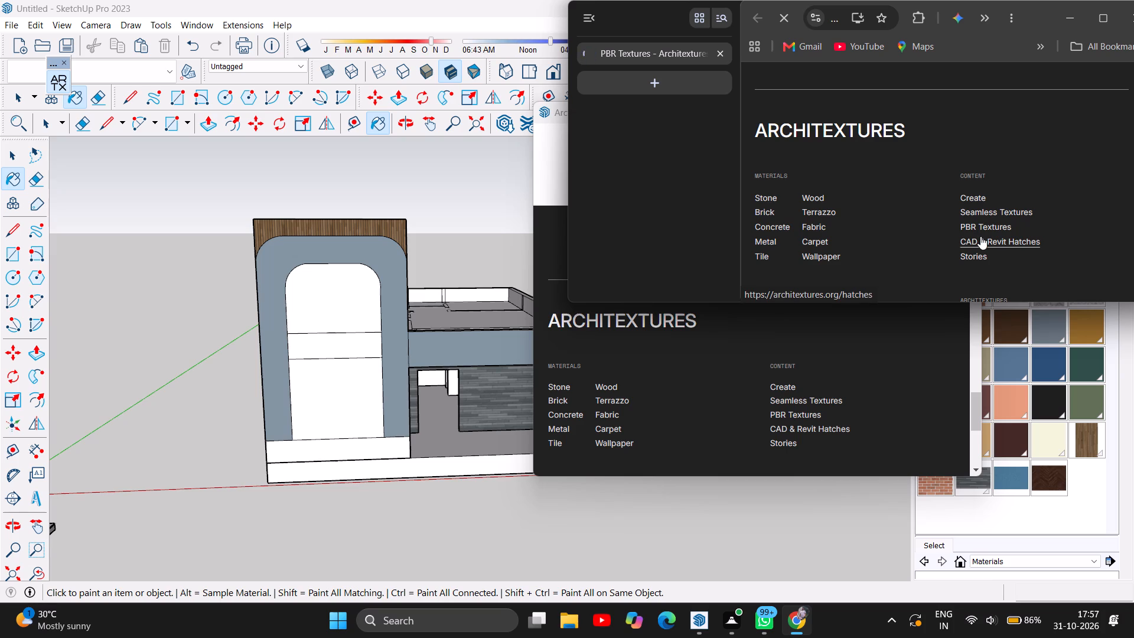
pyautogui.scroll(7, 1002, 202)
pyautogui.scroll(-1, 1003, 201)
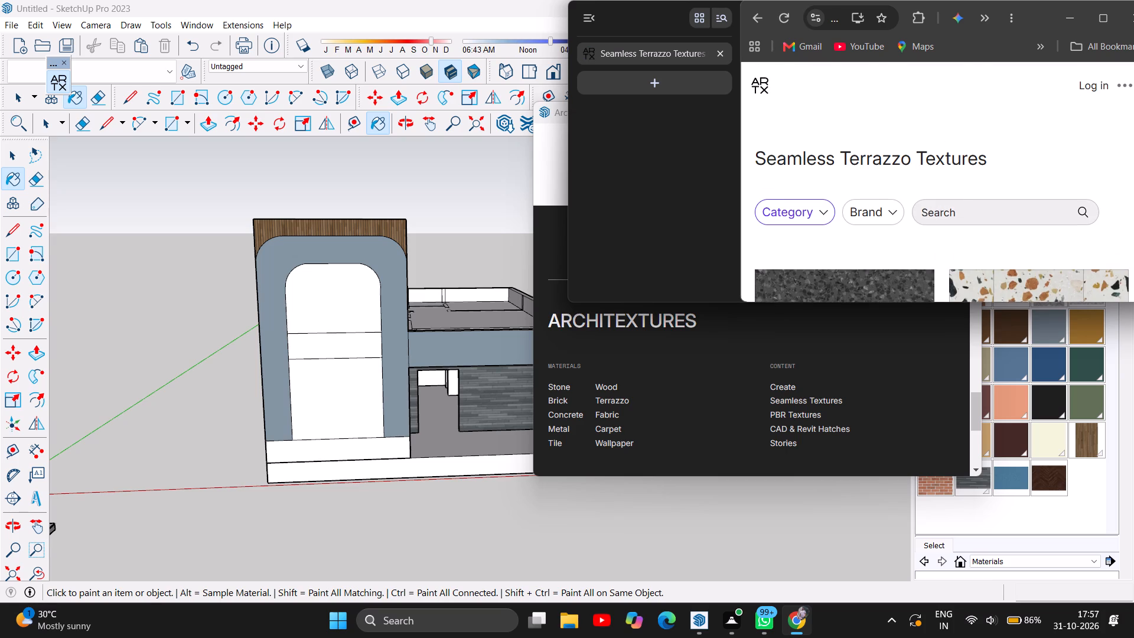
pyautogui.scroll(-19, 1003, 201)
pyautogui.scroll(-2, 1003, 201)
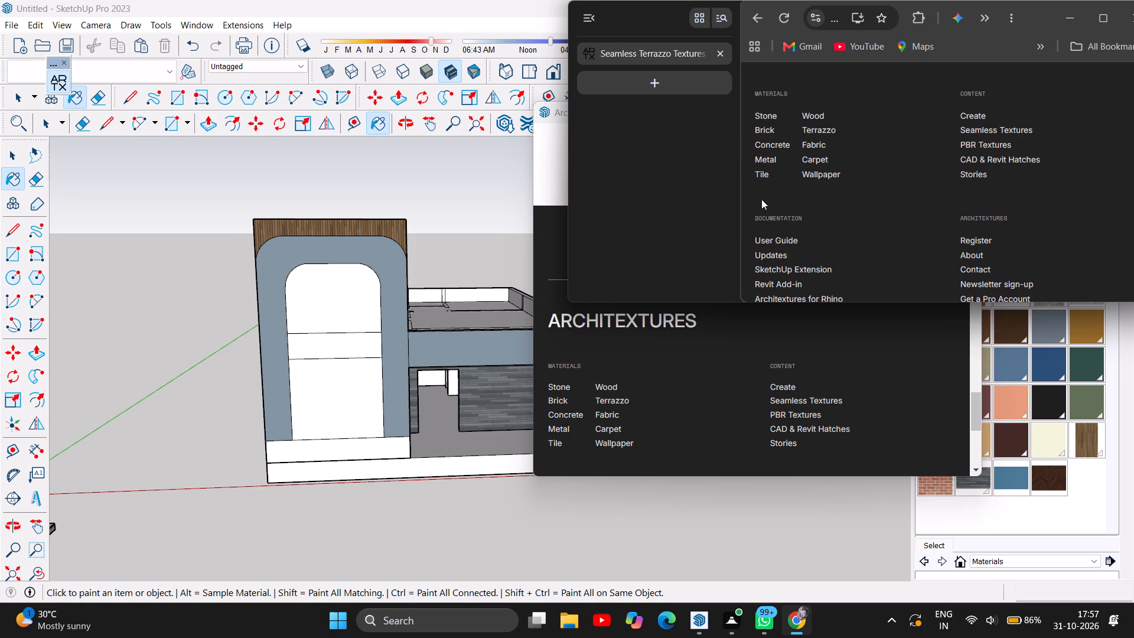
# Open the Metal material category and look through its first batch of seamless textures.
pyautogui.click(771, 158)
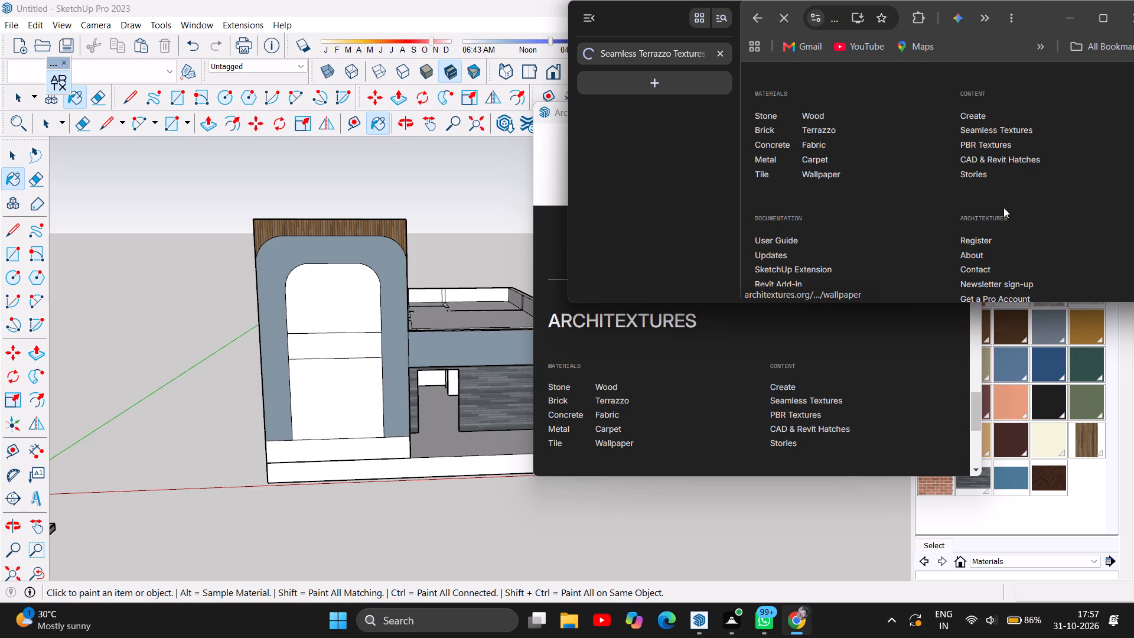
pyautogui.scroll(-3, 1003, 207)
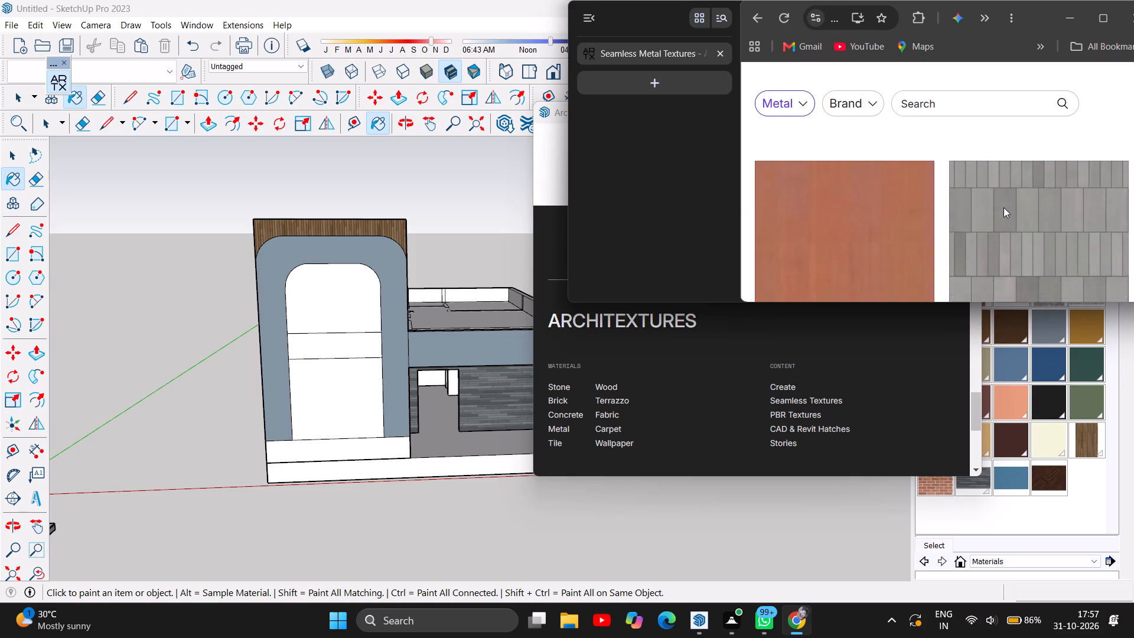
pyautogui.scroll(-7, 1003, 207)
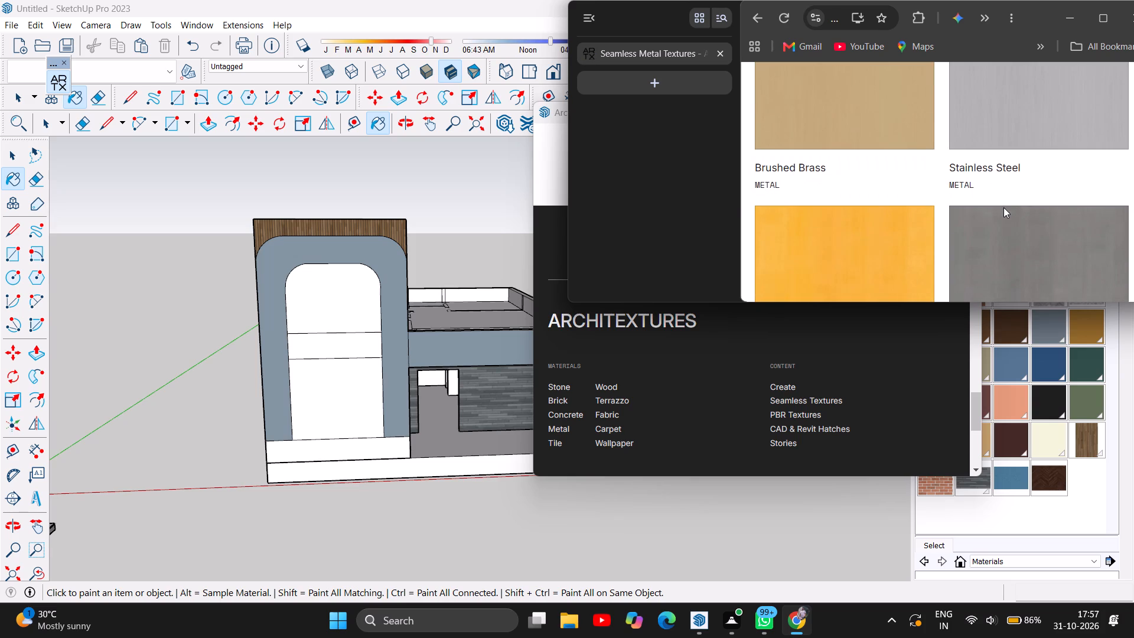
pyautogui.scroll(-5, 1003, 207)
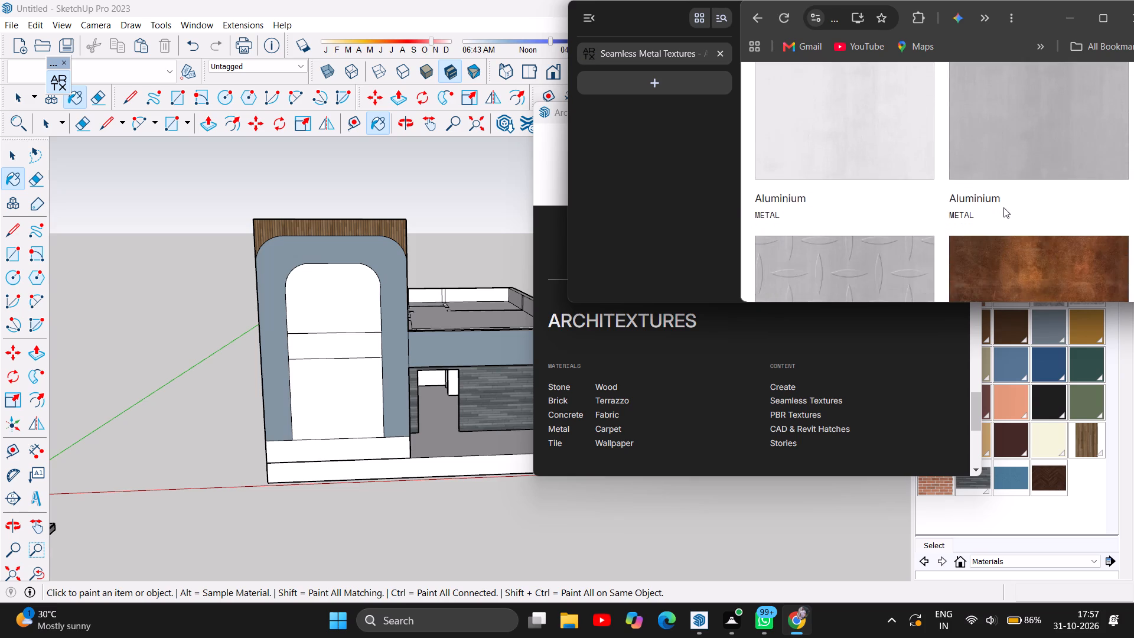
pyautogui.scroll(-4, 1003, 207)
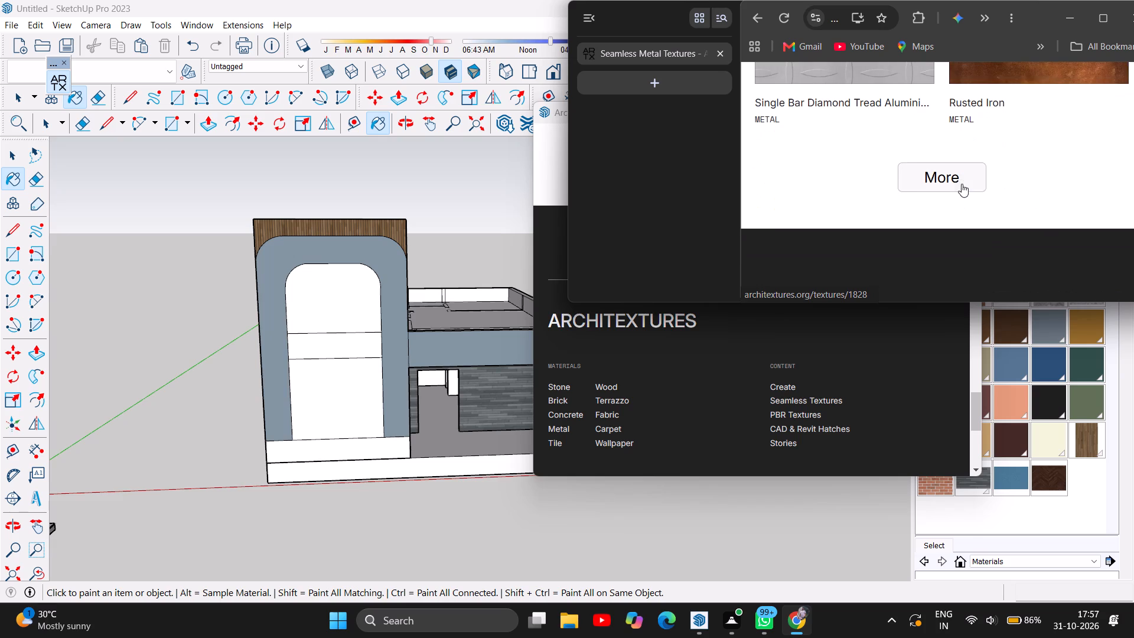
# Load a further batch of seamless metal textures and look through the steel, tread and oxidized finishes.
pyautogui.click(962, 184)
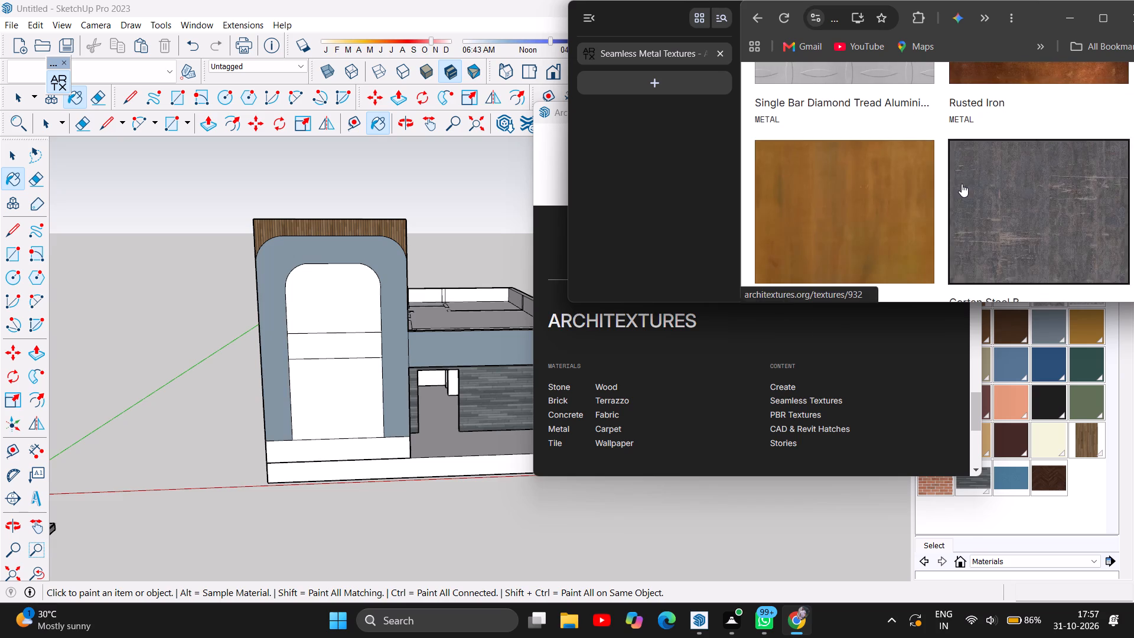
pyautogui.scroll(-5, 962, 184)
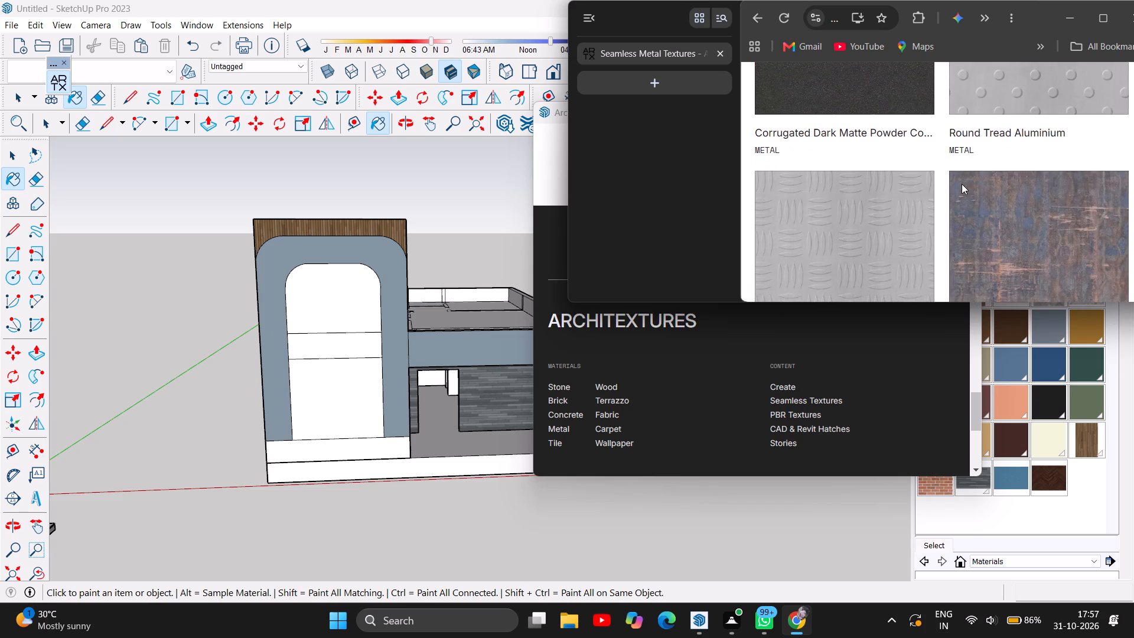
pyautogui.scroll(-11, 962, 184)
# Load another batch of metal textures and look through the corrugated, cubic, zinc and rusted finishes.
pyautogui.click(960, 185)
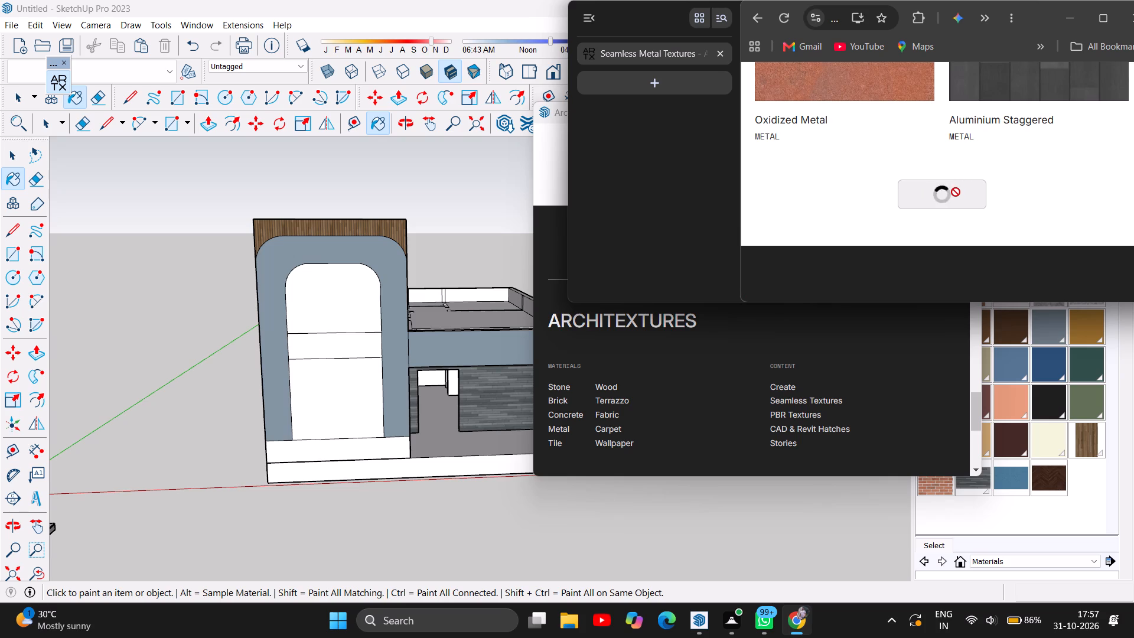
pyautogui.scroll(-1, 956, 192)
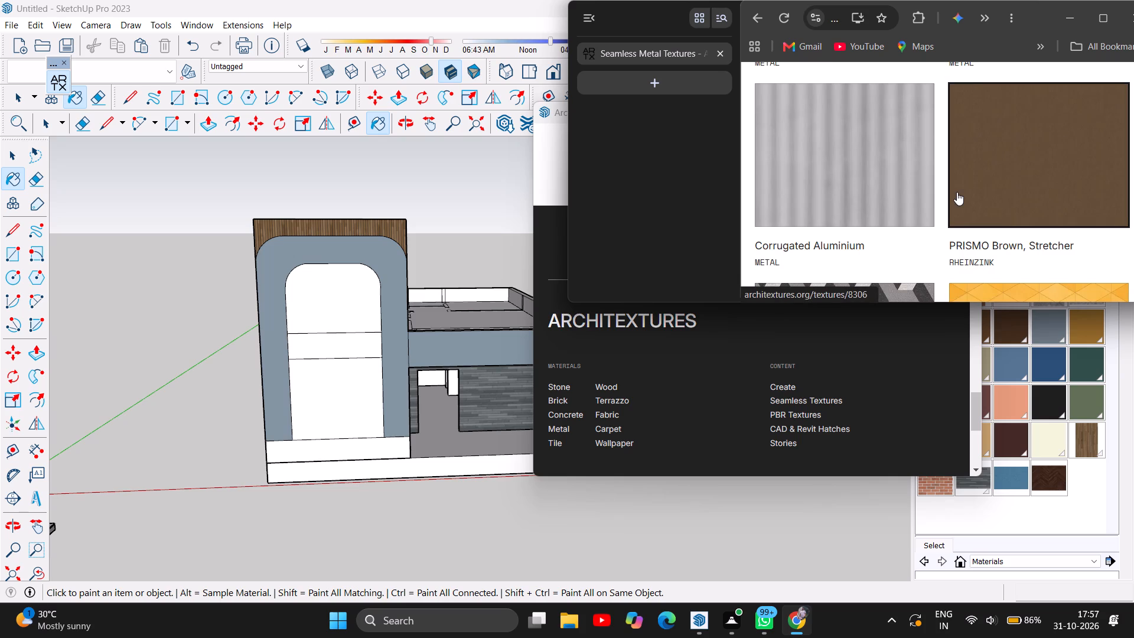
pyautogui.scroll(-4, 957, 192)
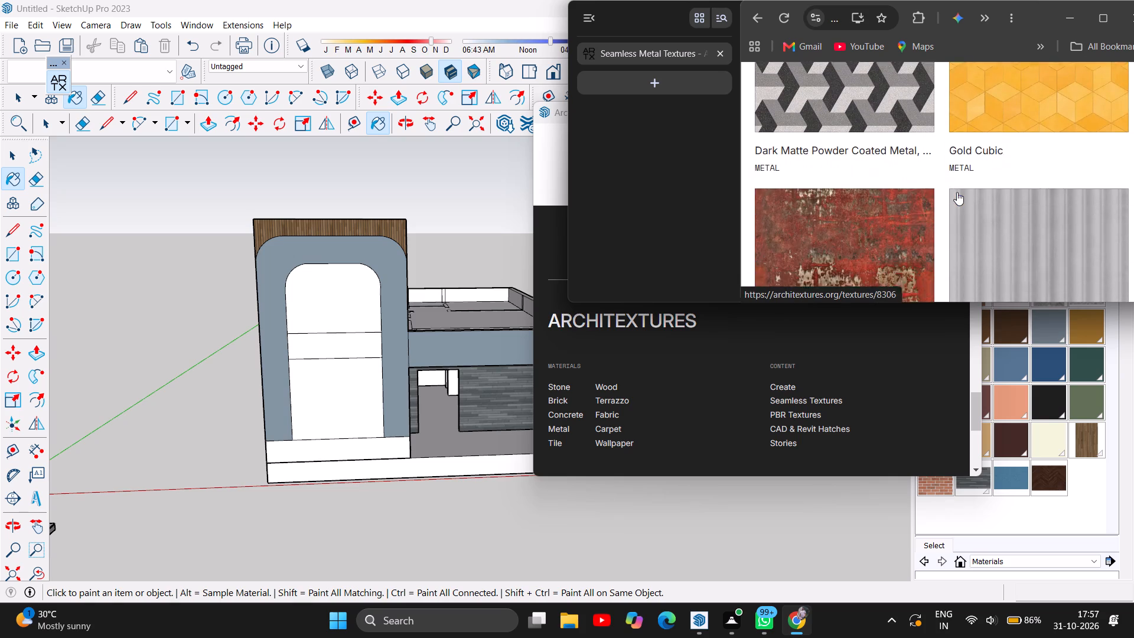
pyautogui.scroll(-10, 957, 192)
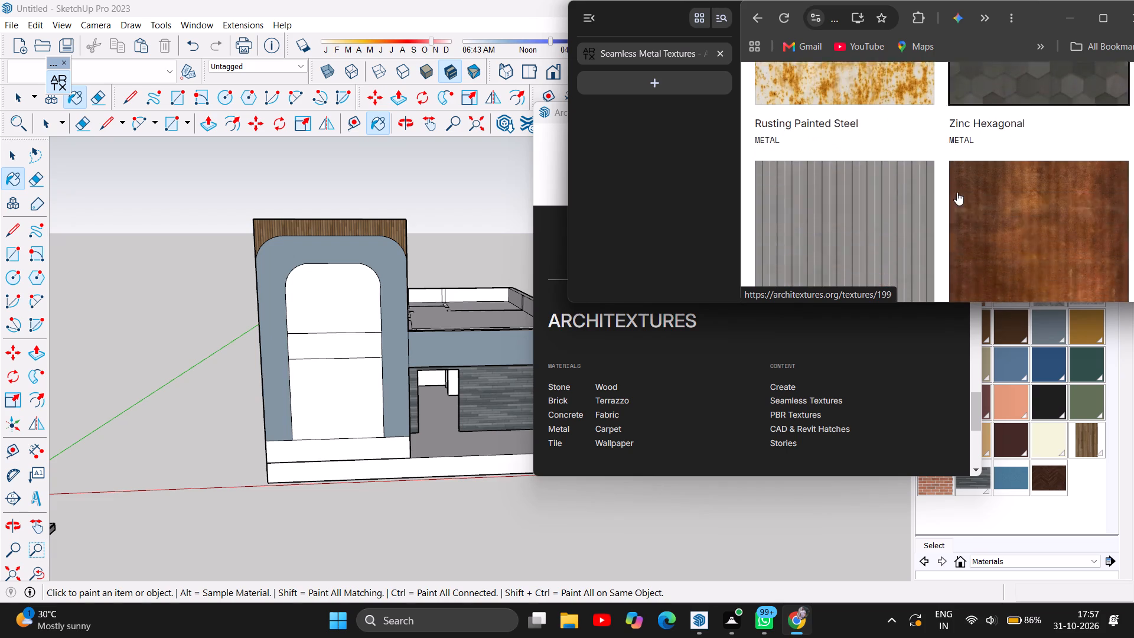
pyautogui.scroll(-1, 957, 192)
# Load the next batch of seamless metal textures and examine the steel, powder-coated, aluminium and perforated finishes.
pyautogui.click(958, 208)
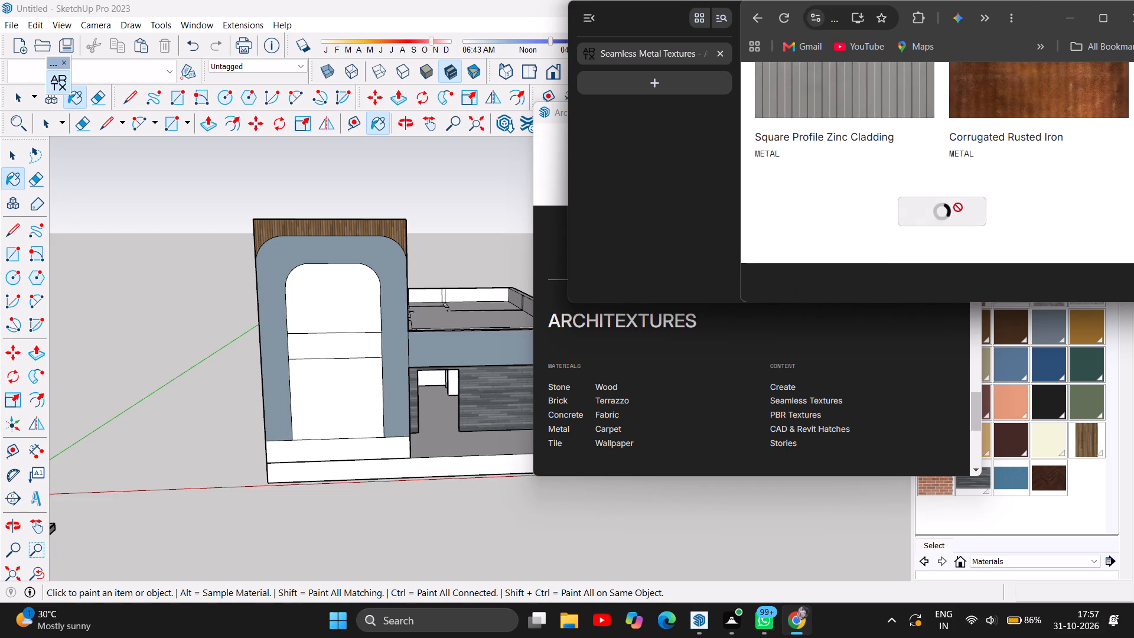
pyautogui.scroll(-3, 923, 198)
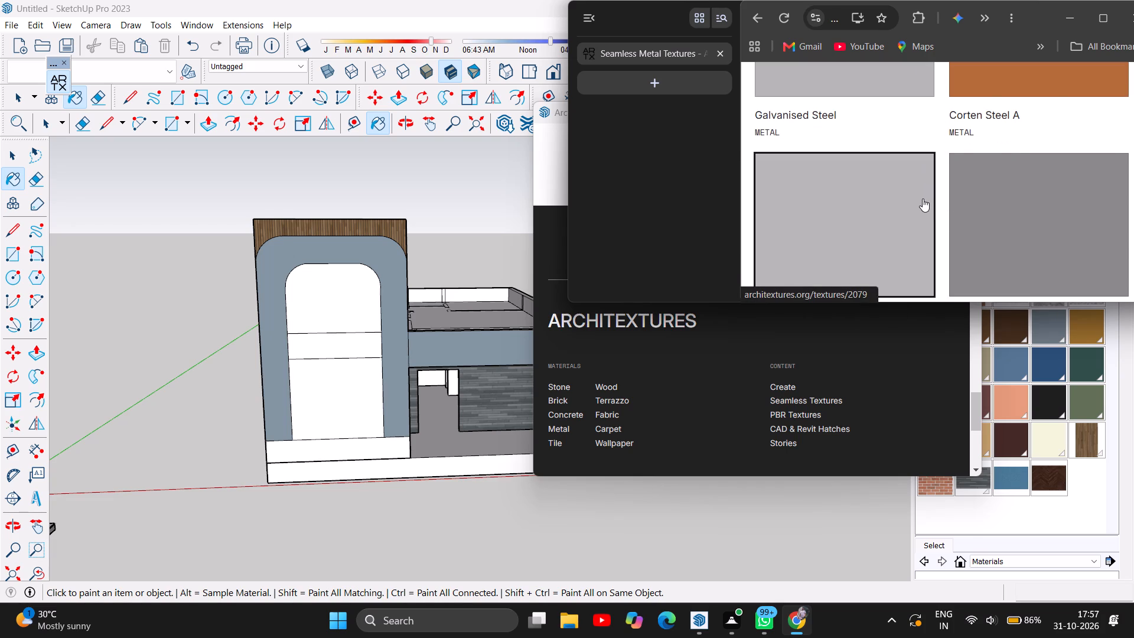
pyautogui.scroll(-2, 1028, 141)
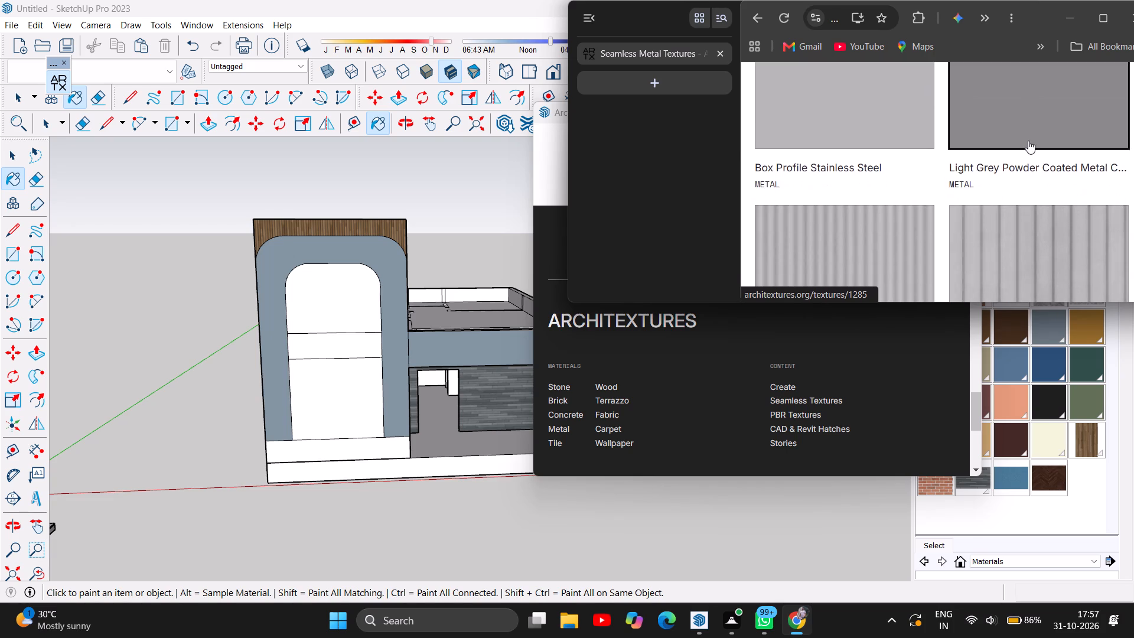
pyautogui.scroll(-3, 1028, 141)
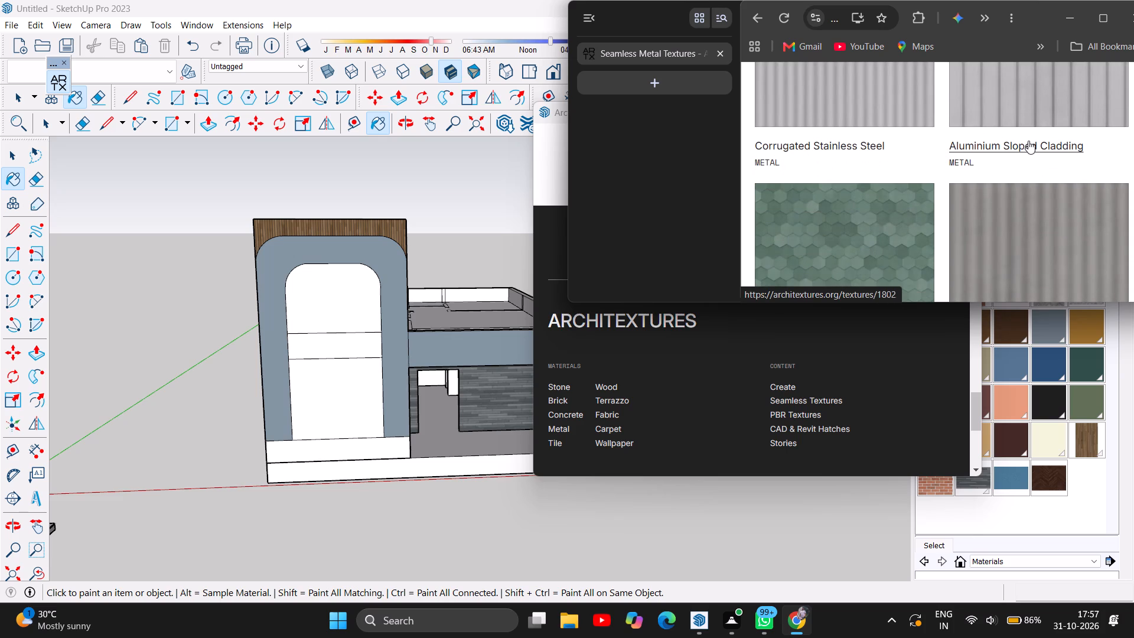
pyautogui.scroll(-7, 1028, 141)
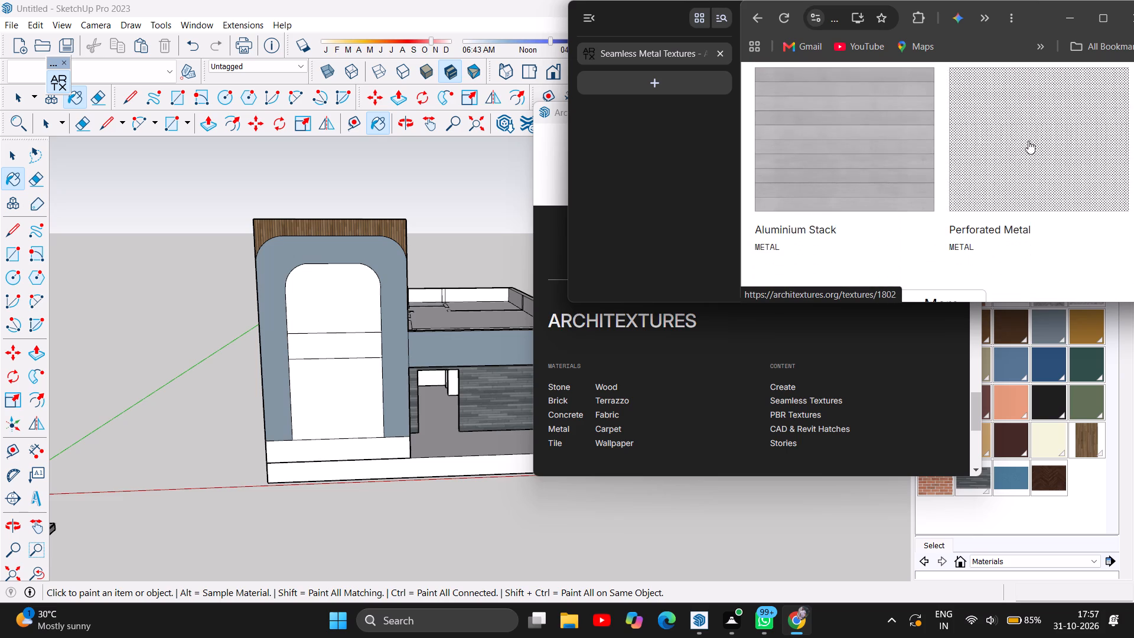
pyautogui.scroll(-3, 1028, 141)
# Load a further batch of metal textures and compare the aluminium, roller shutter and Corten steel finishes.
pyautogui.click(953, 88)
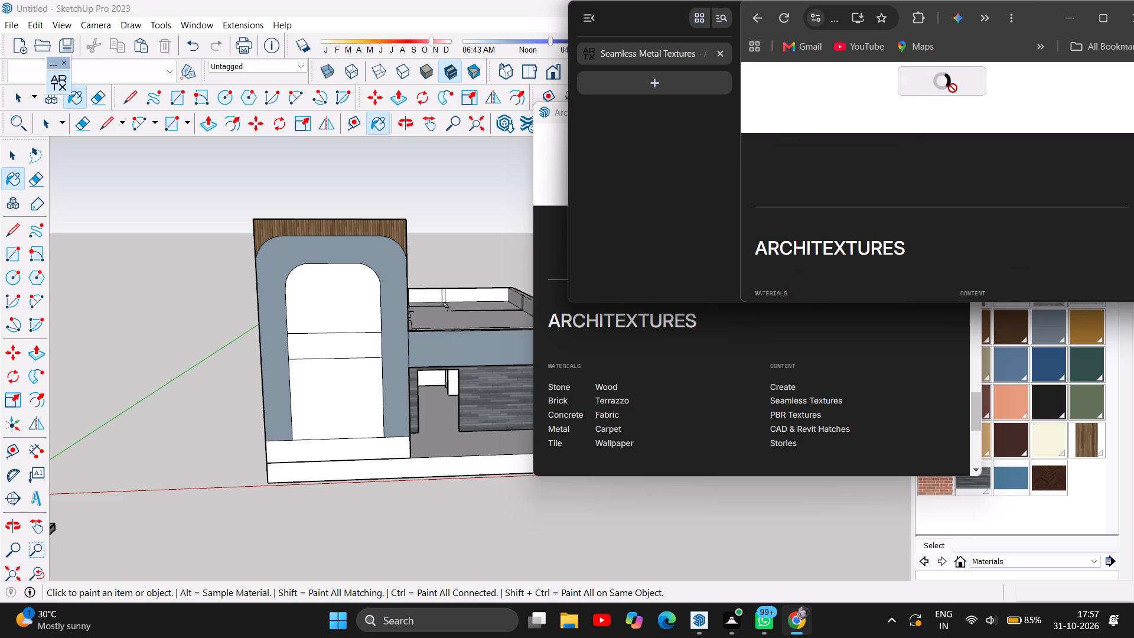
pyautogui.scroll(4, 967, 165)
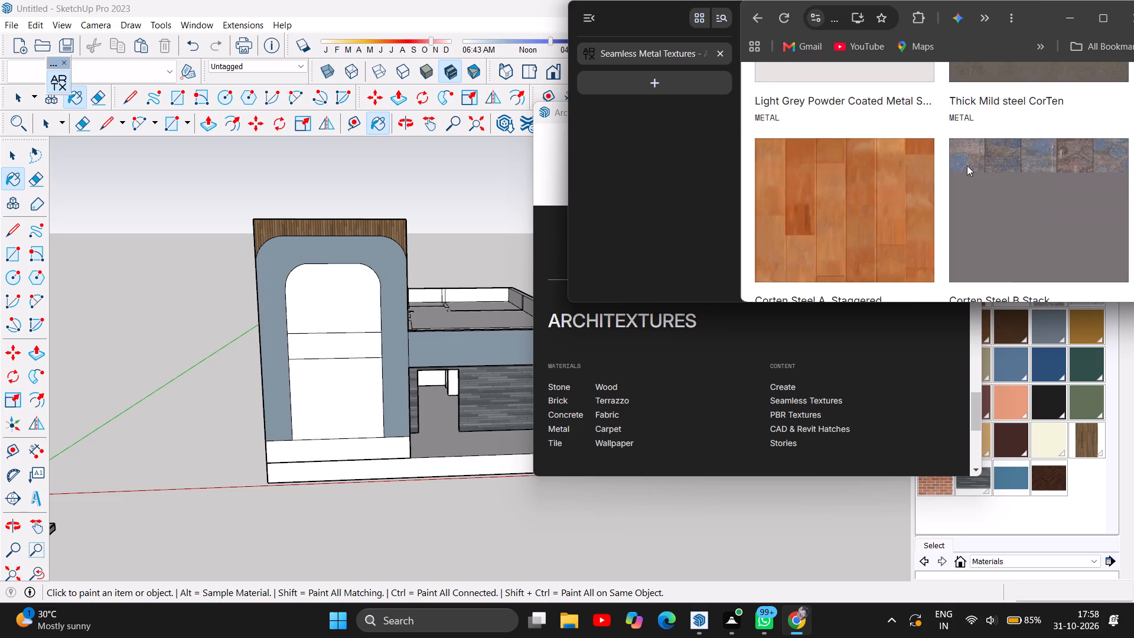
pyautogui.scroll(-3, 967, 165)
pyautogui.scroll(2, 967, 165)
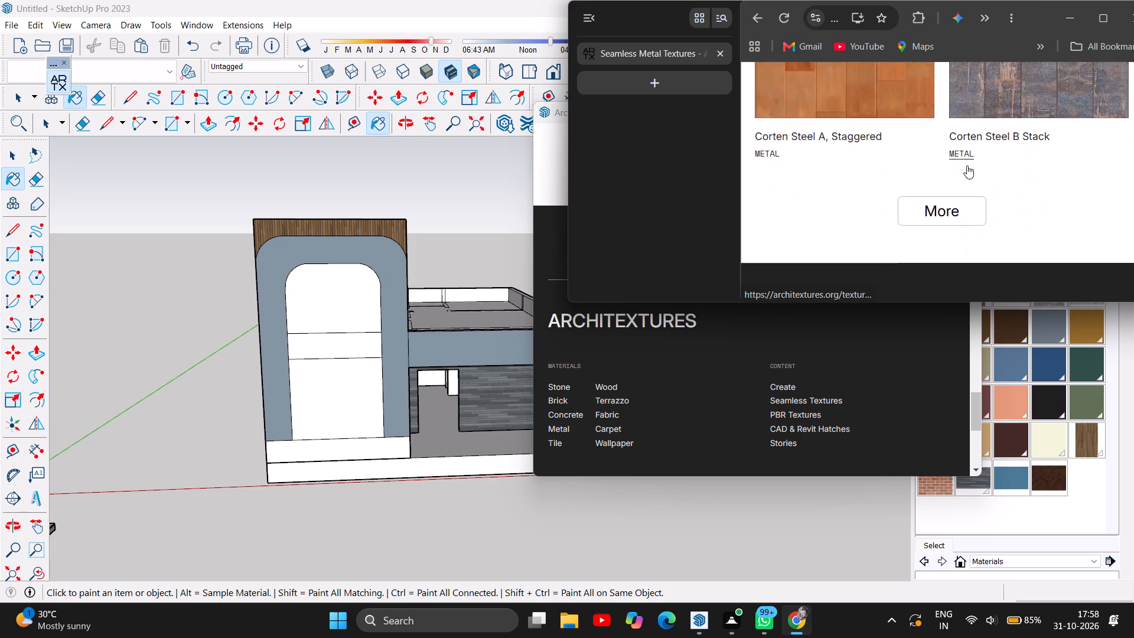
pyautogui.scroll(11, 967, 165)
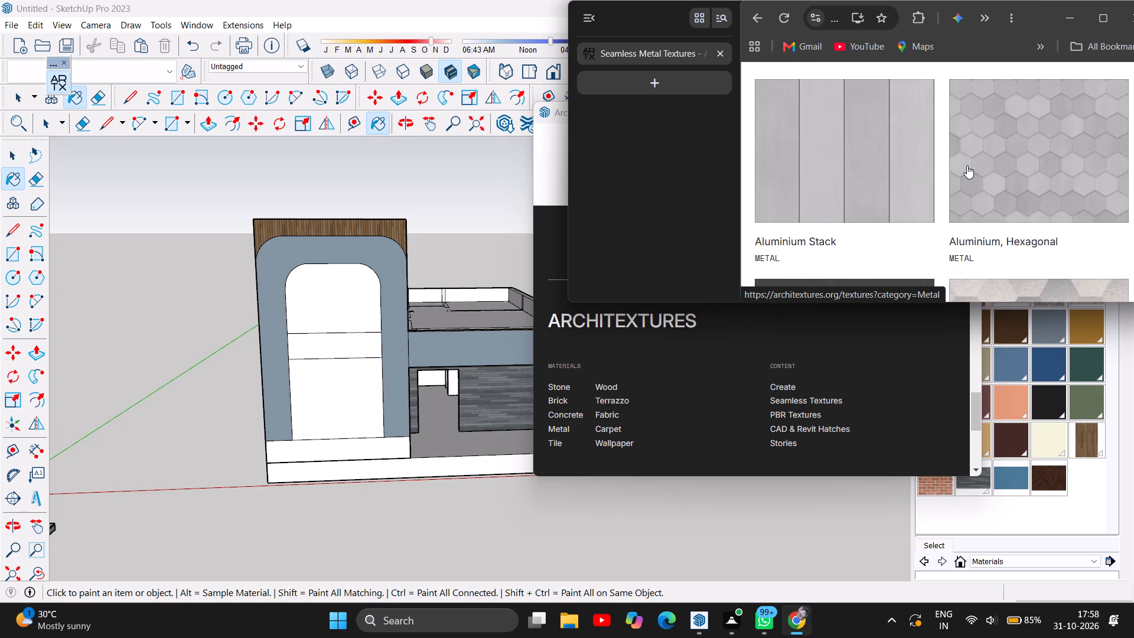
pyautogui.scroll(5, 967, 165)
pyautogui.scroll(-6, 967, 165)
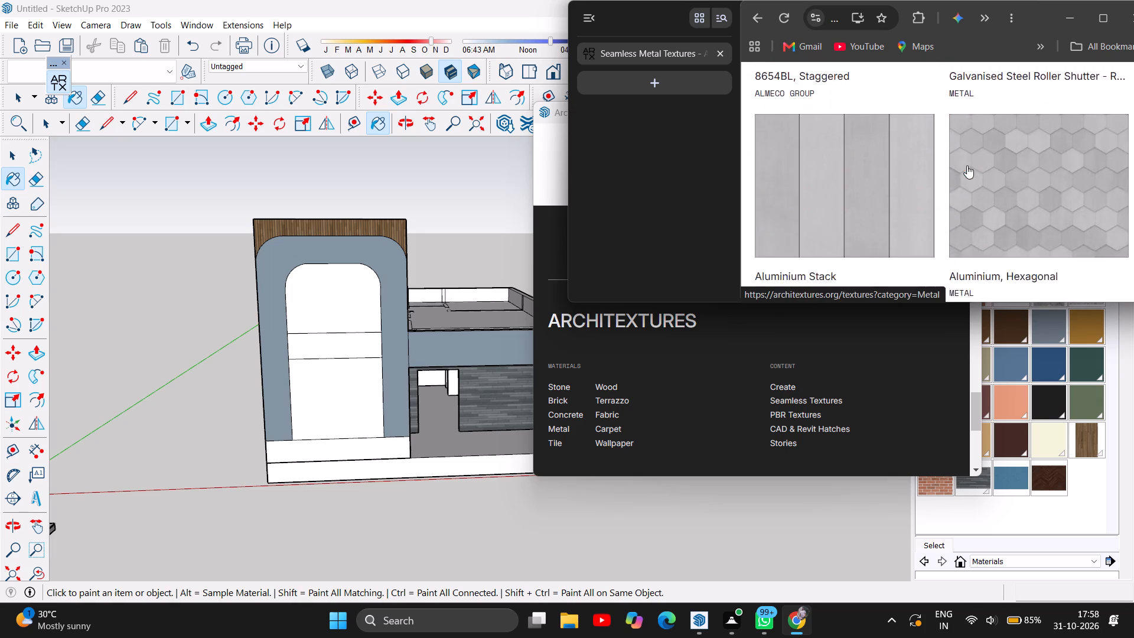
pyautogui.scroll(-13, 967, 165)
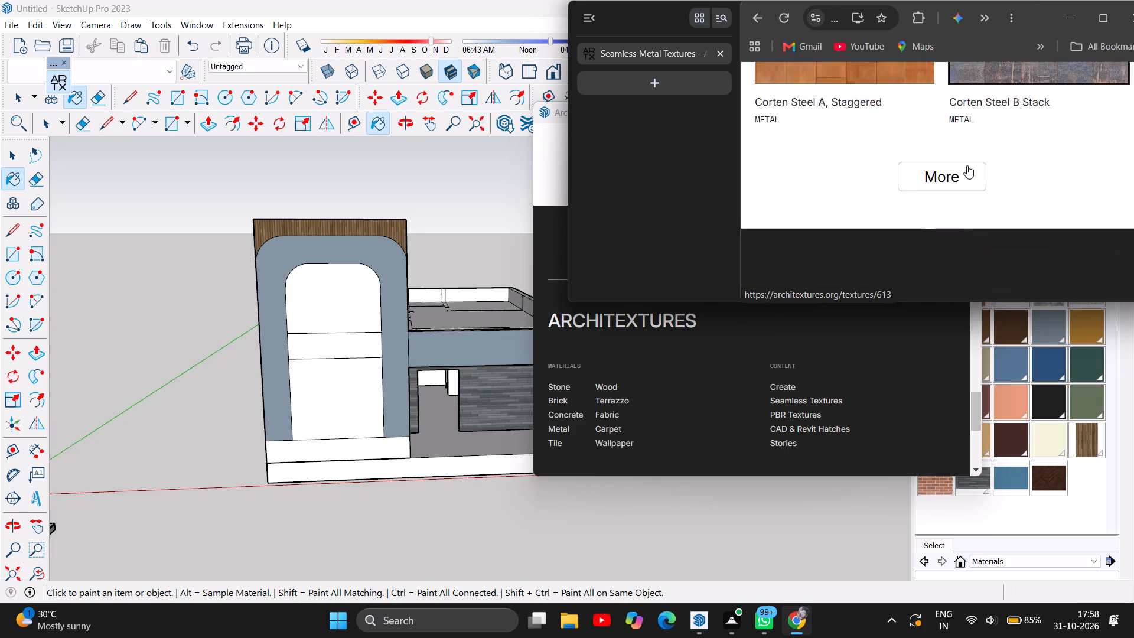
pyautogui.scroll(2, 967, 165)
# Load another batch of metal textures and examine the fluted stainless, rusted steel, aluminium and lacquered zinc finishes.
pyautogui.click(930, 224)
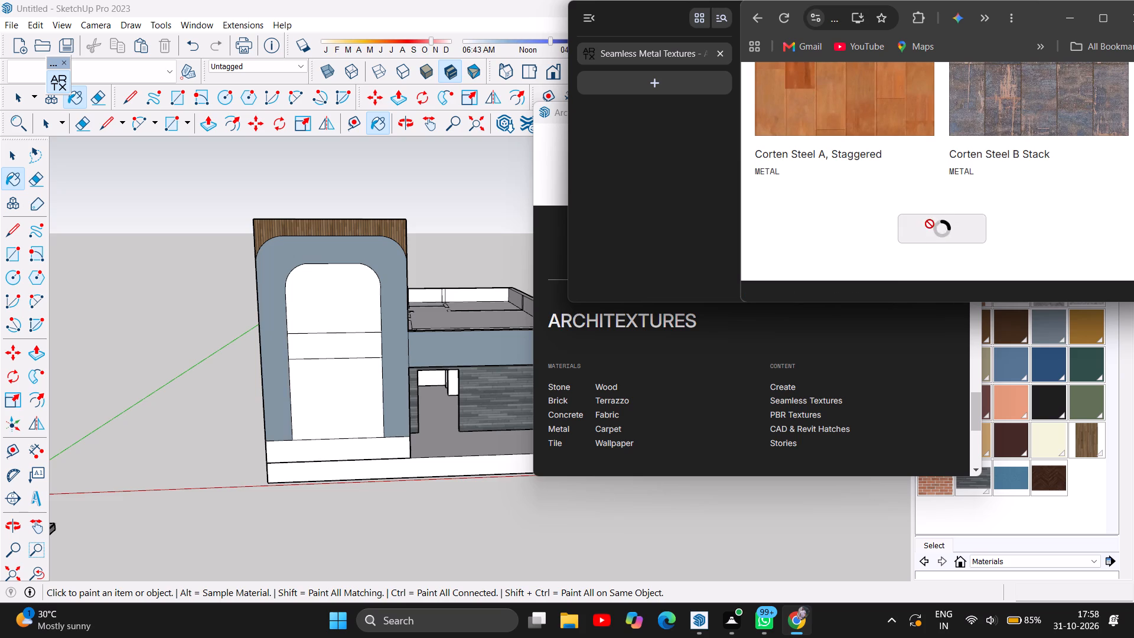
pyautogui.scroll(-3, 936, 204)
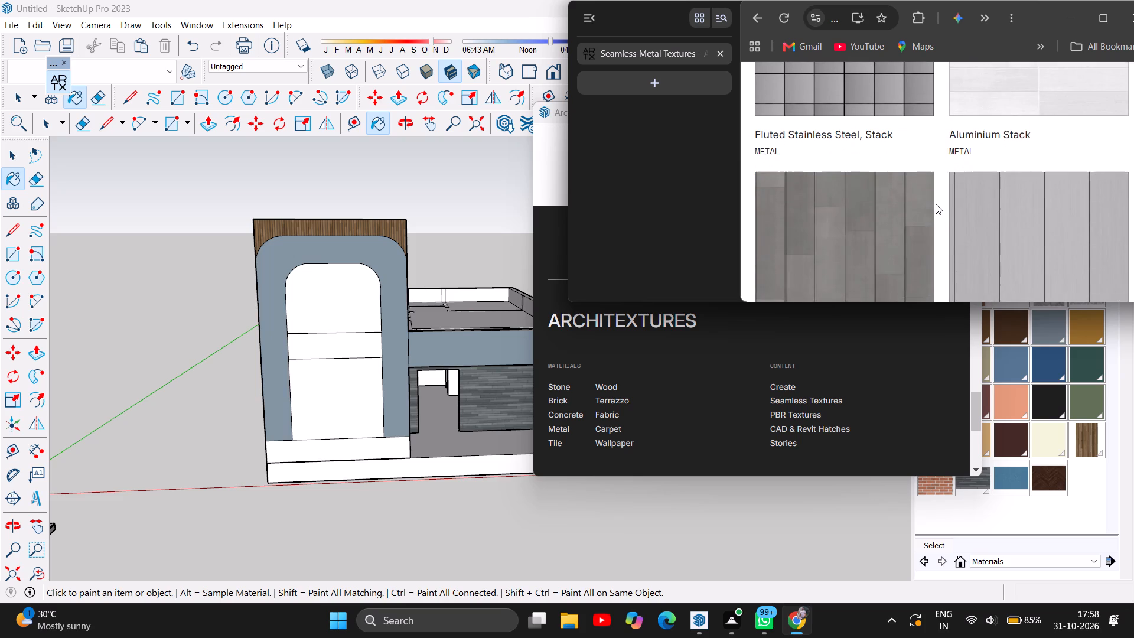
pyautogui.scroll(-9, 936, 204)
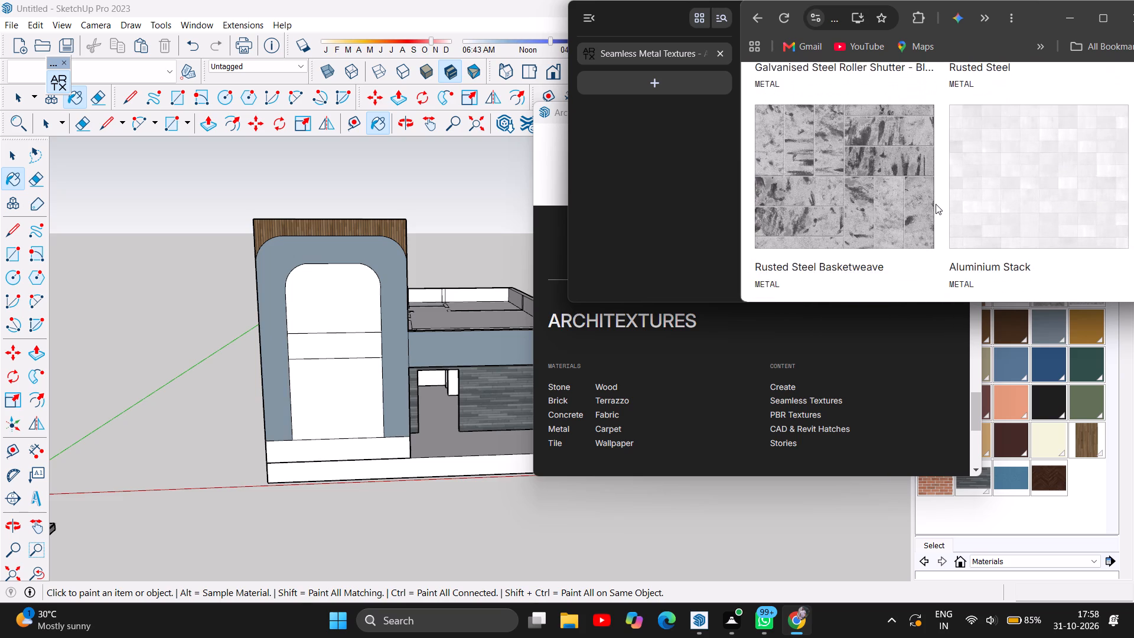
pyautogui.scroll(-4, 936, 204)
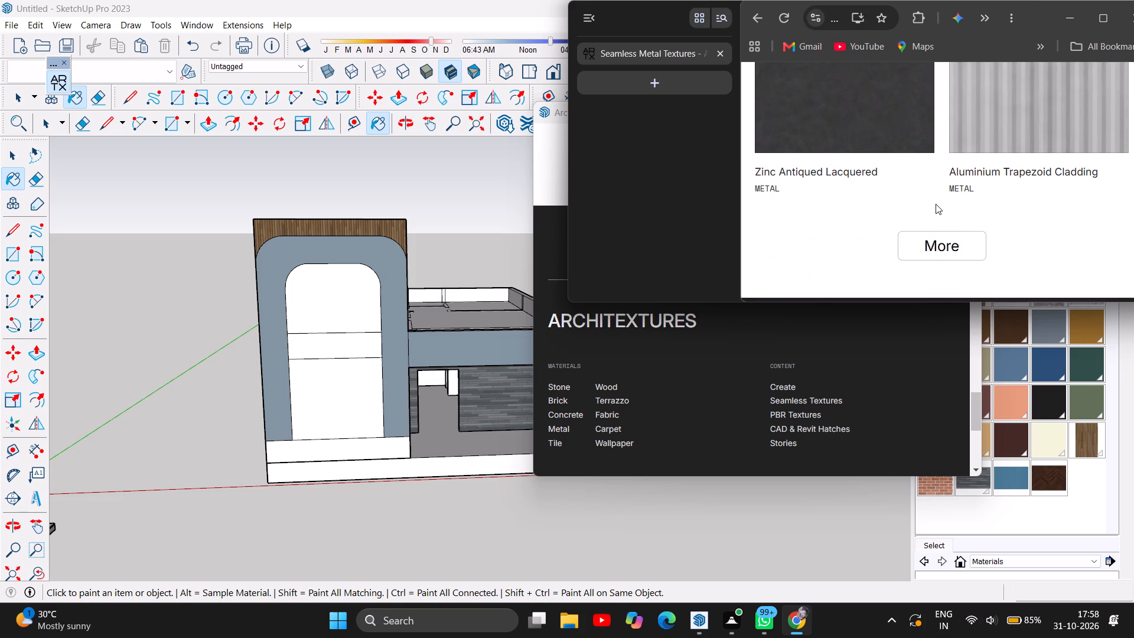
pyautogui.scroll(-1, 936, 204)
# Load one more batch of metal textures and look through the patinated copper, zinc and galvanized finishes.
pyautogui.click(951, 170)
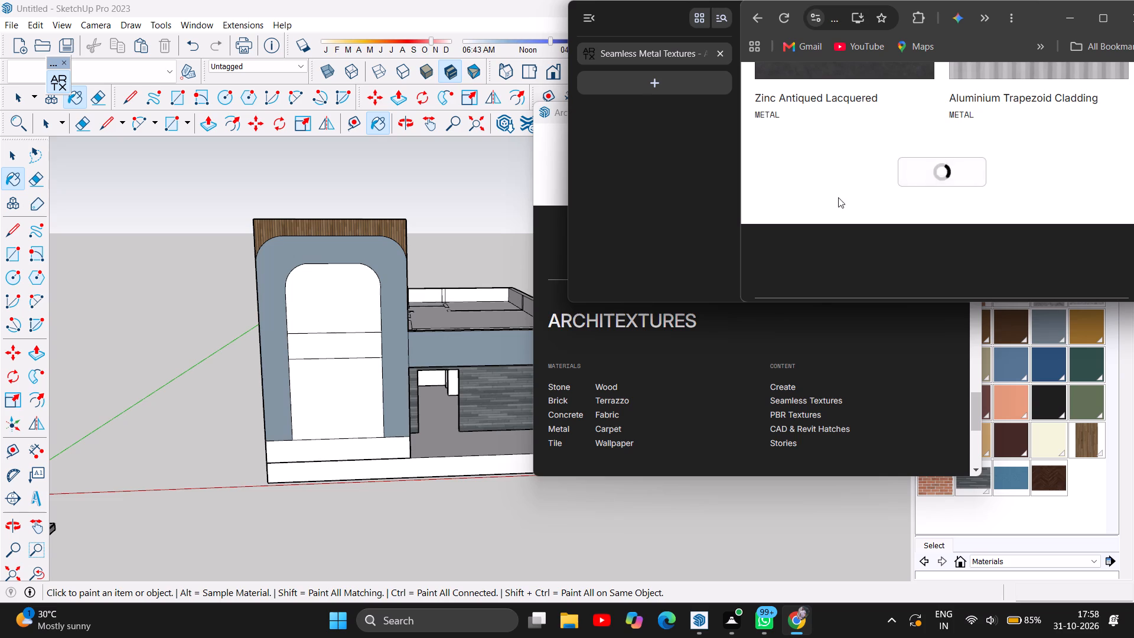
pyautogui.scroll(-2, 920, 188)
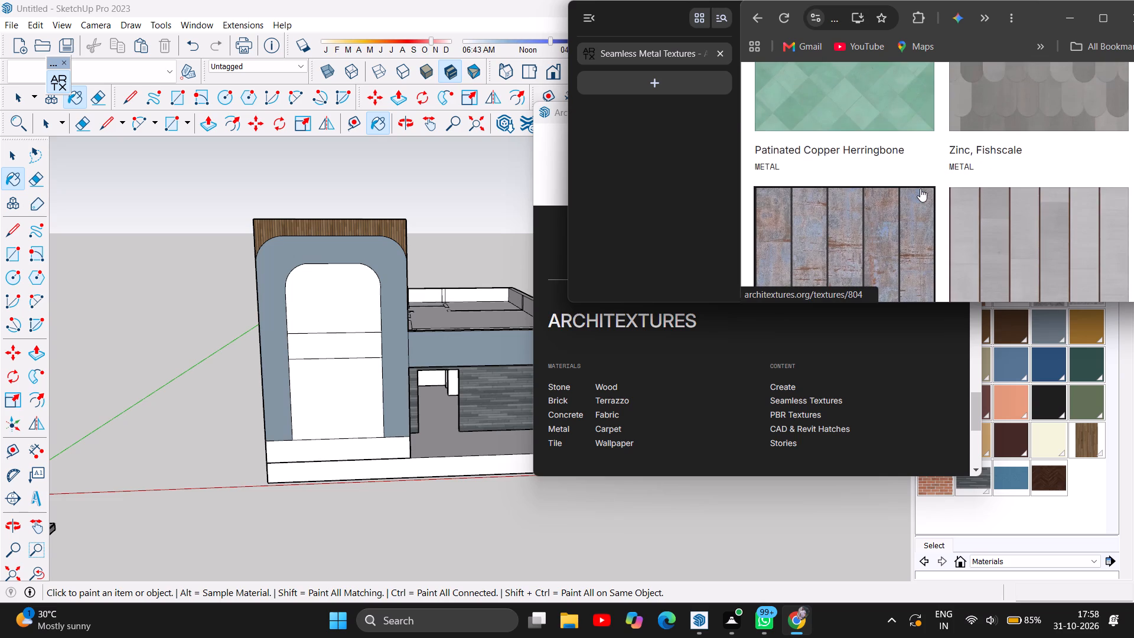
pyautogui.scroll(-4, 920, 188)
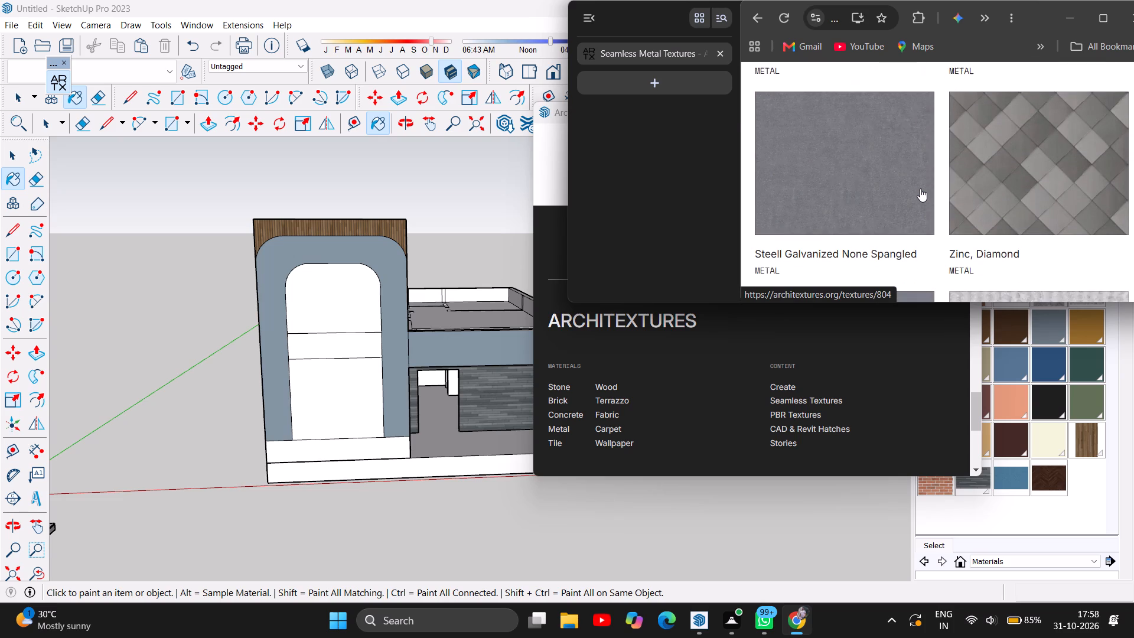
# View the Steell Galvanized None Spangled texture's page, go back to the metal list and look further down it.
pyautogui.click(864, 193)
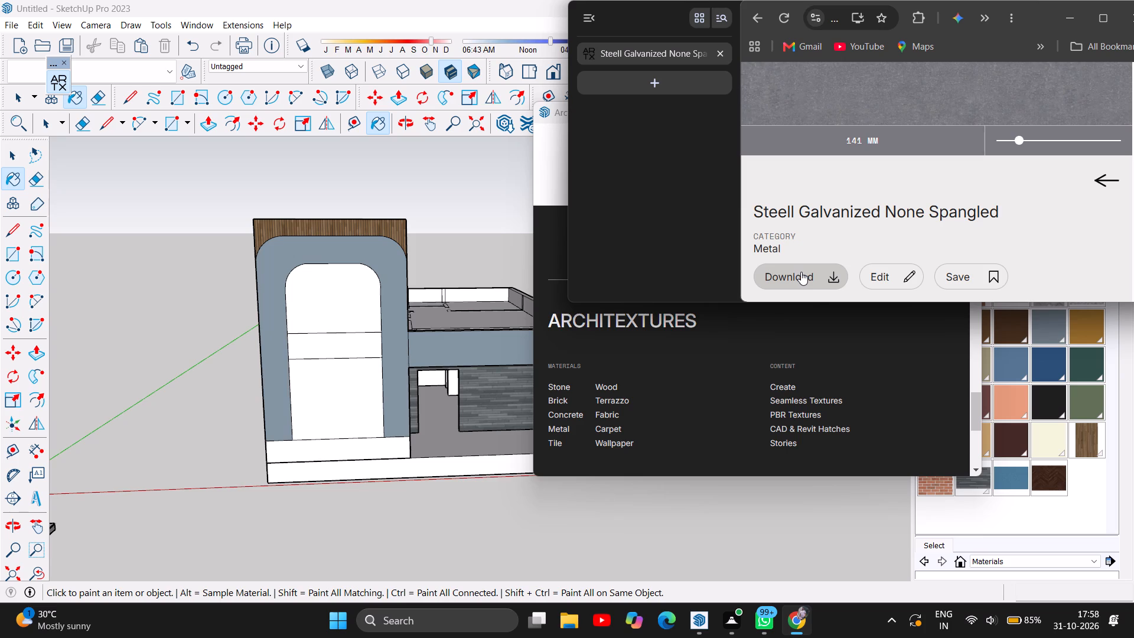
pyautogui.click(1093, 177)
pyautogui.click(1104, 178)
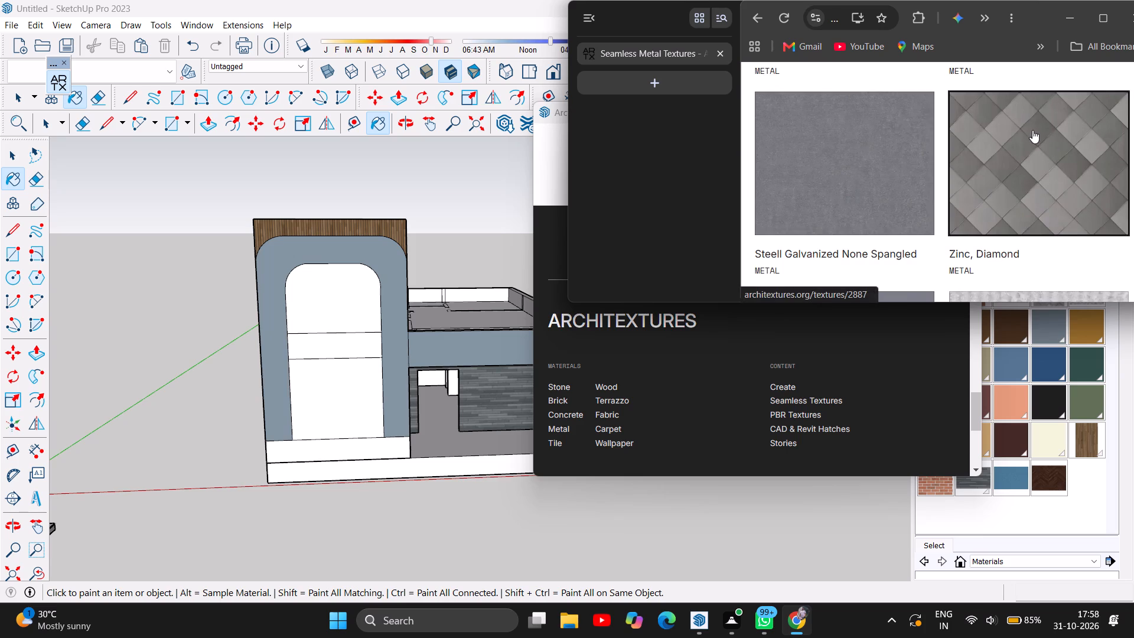
pyautogui.scroll(-4, 1015, 170)
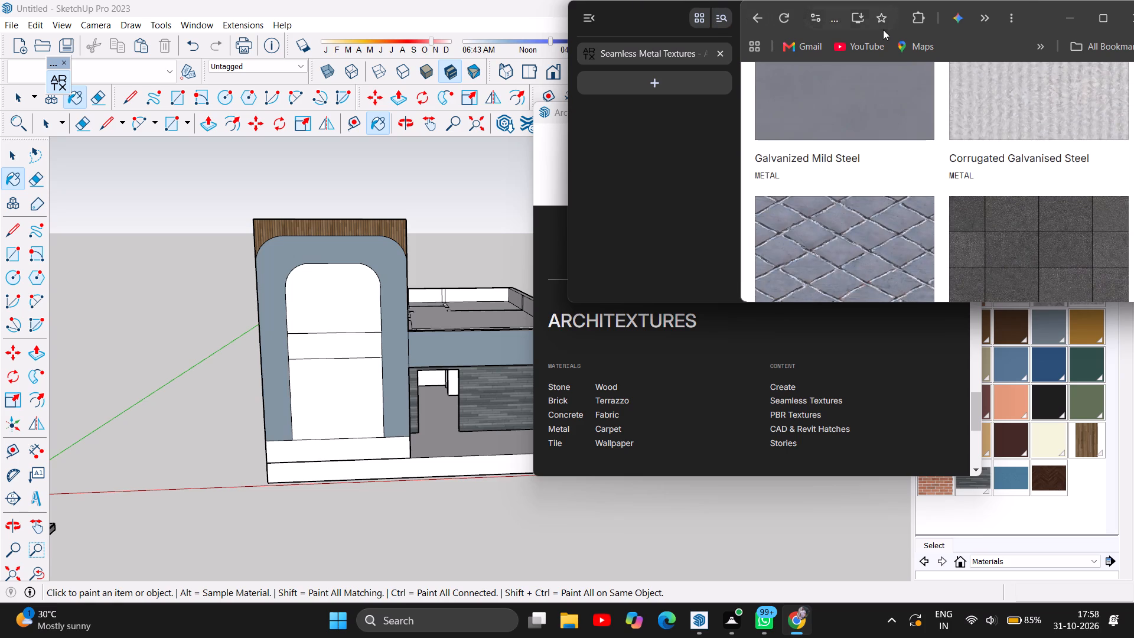
# Search the web in a new browser tab for "ASAIN PAINT FOR SKETCHUP".
pyautogui.click(650, 77)
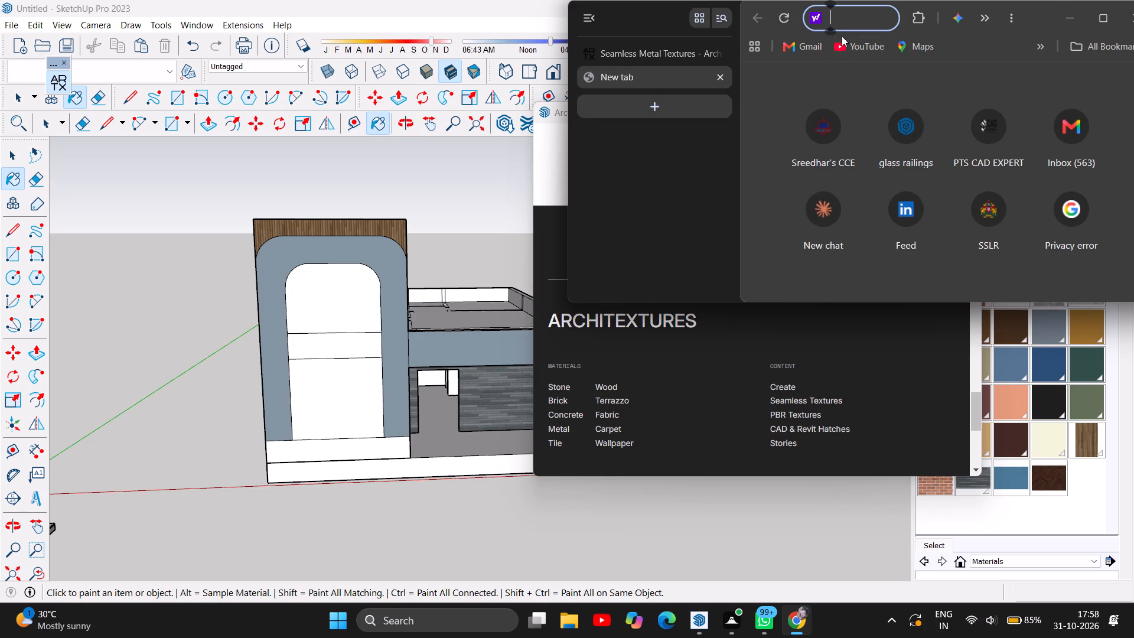
pyautogui.write('ASA')
pyautogui.write('IN PAINT')
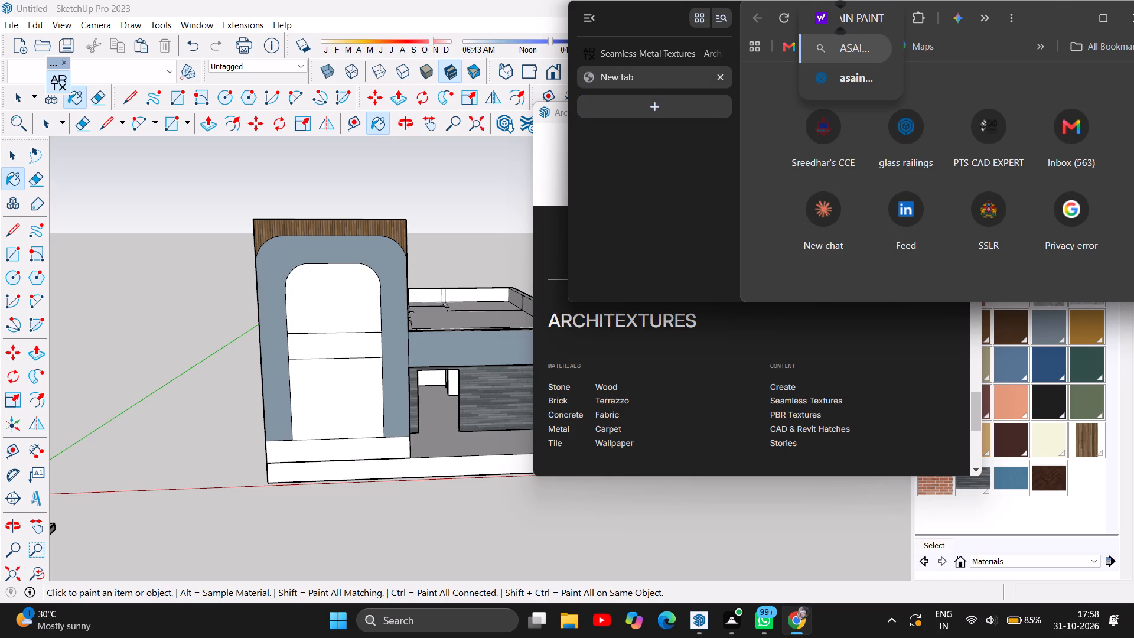
pyautogui.press('space')
pyautogui.write('FOR')
pyautogui.press('space')
pyautogui.write('SJ')
pyautogui.press('BackSpace')
pyautogui.write('KETCHU')
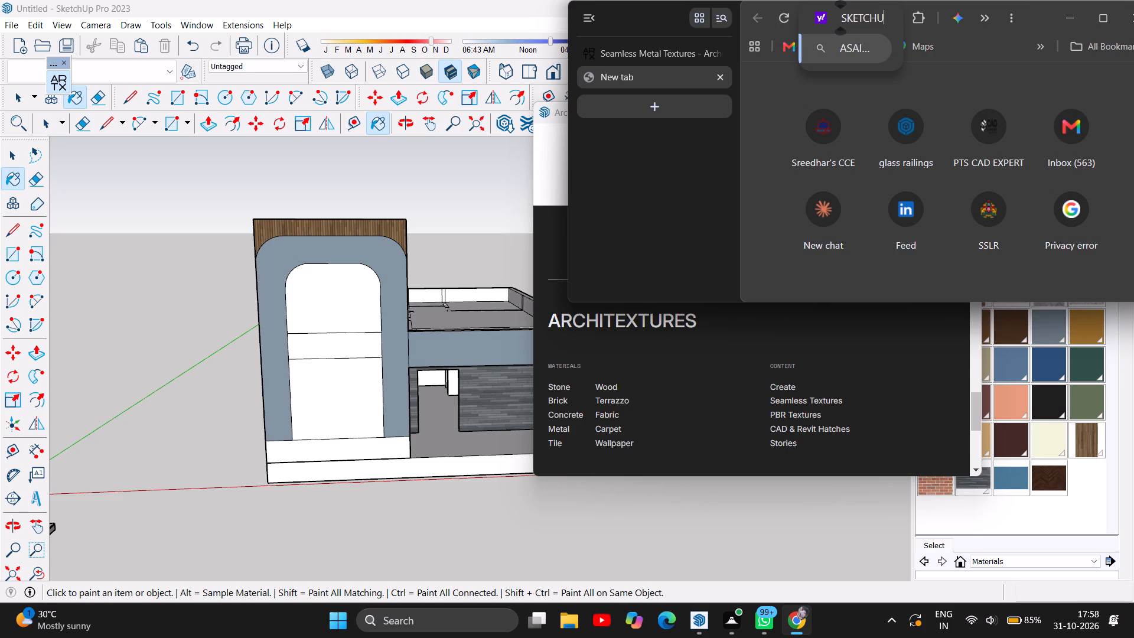
pyautogui.press('p')
pyautogui.press('Return')
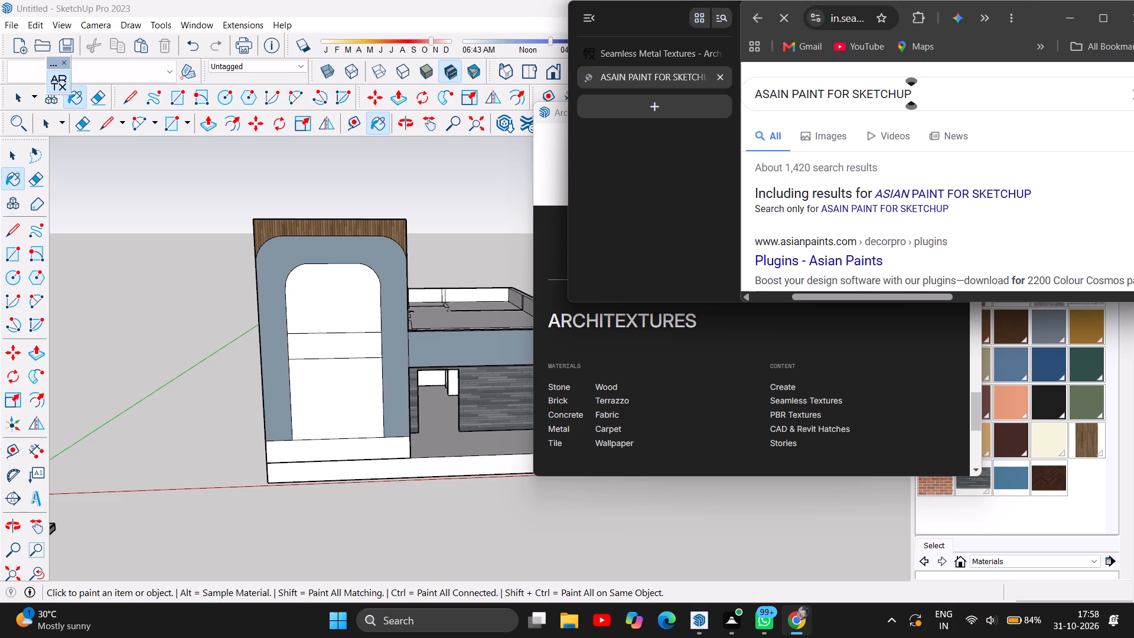
# Open the Asian Paints plugins page from the search results and allow it location access while visiting the site.
pyautogui.scroll(-1, 909, 182)
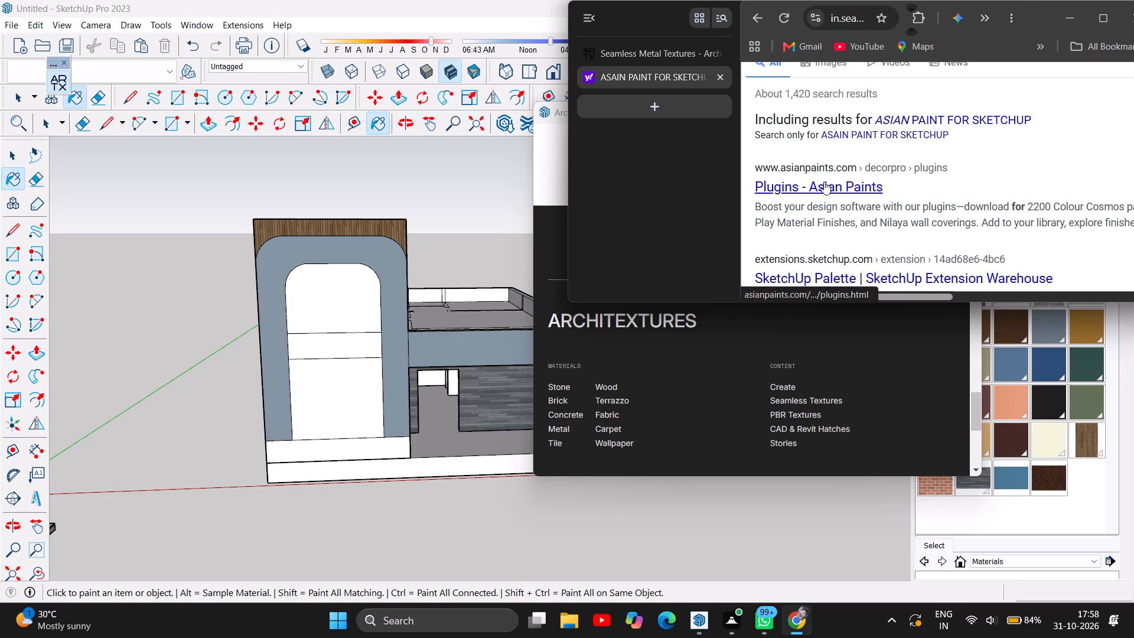
pyautogui.click(836, 187)
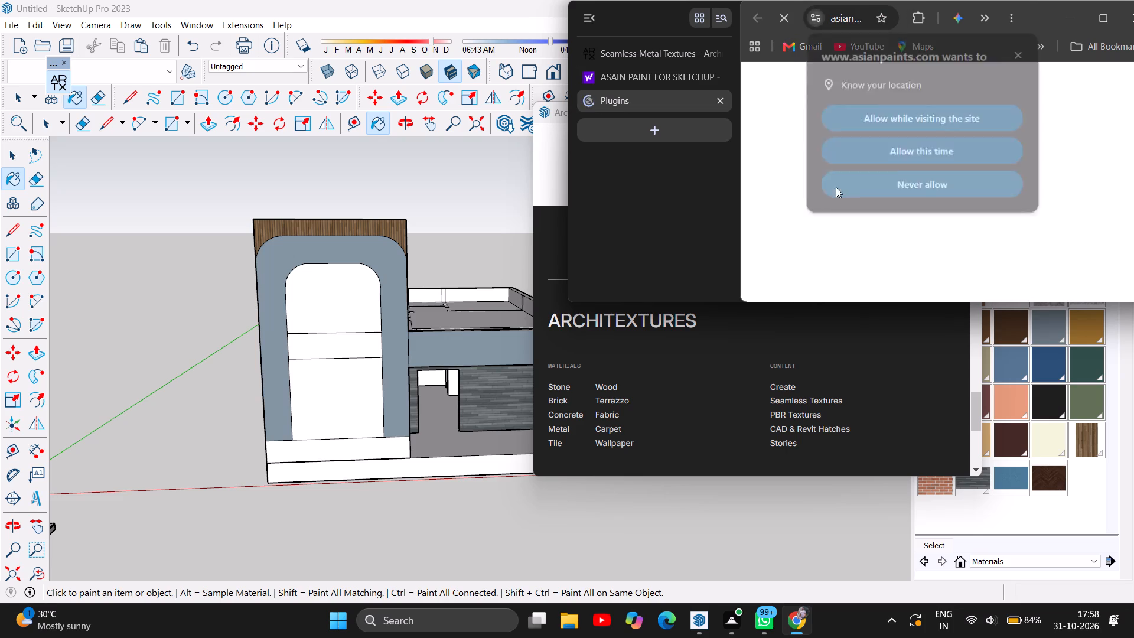
pyautogui.click(1001, 118)
# Look through the plugin collections for SketchUp and AutoCAD and request the complete Plain Shades download.
pyautogui.scroll(-3, 879, 214)
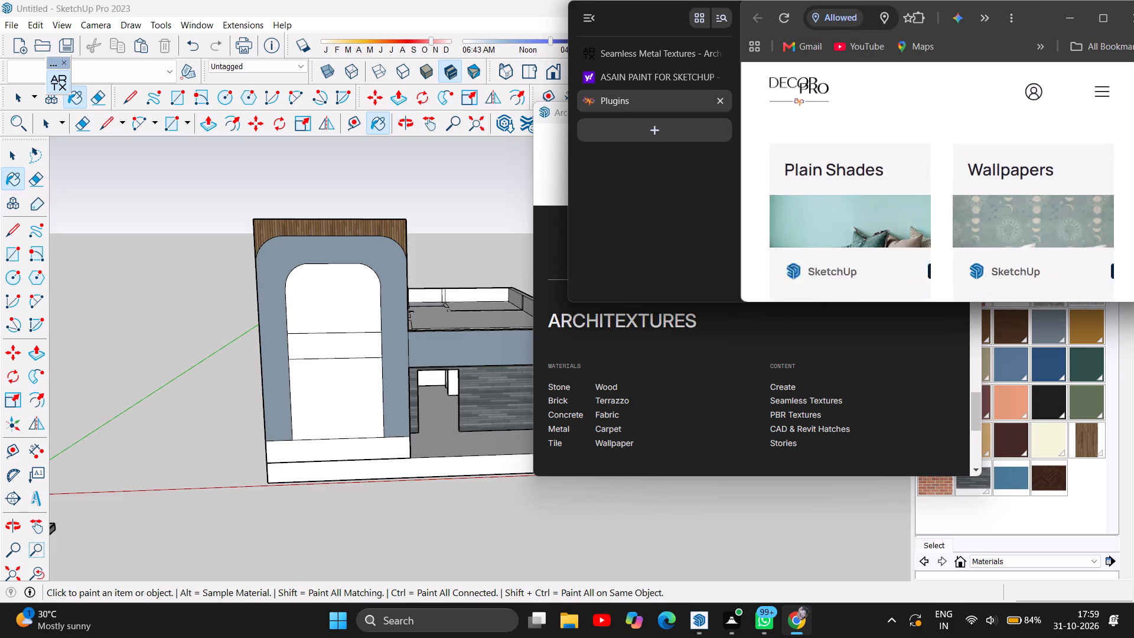
pyautogui.scroll(-1, 879, 214)
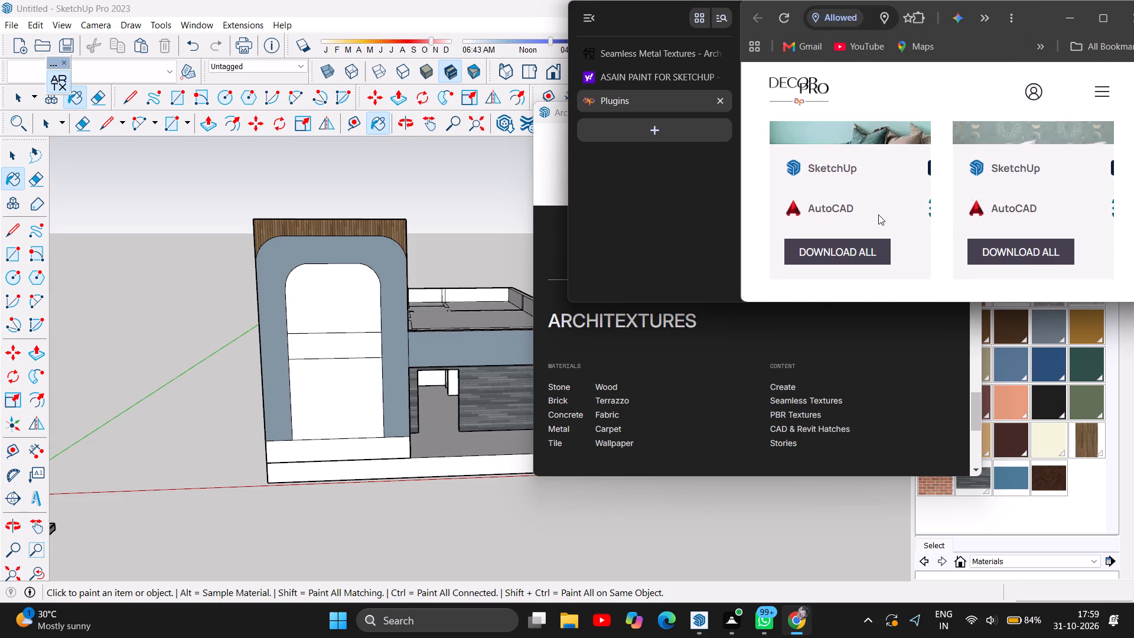
pyautogui.scroll(2, 900, 204)
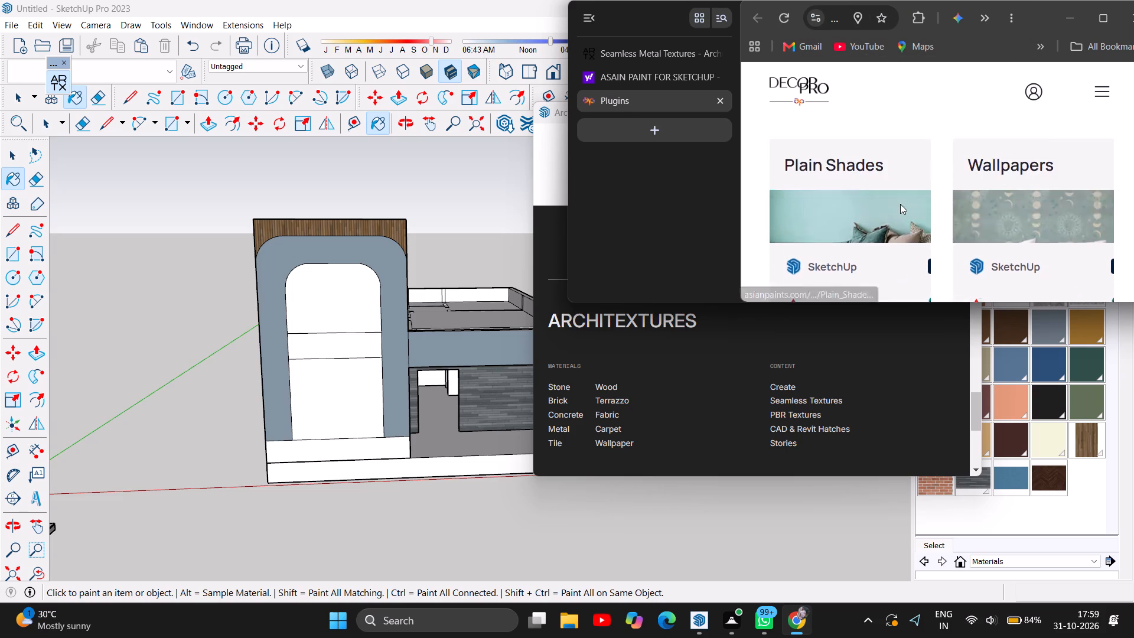
pyautogui.scroll(1, 900, 204)
pyautogui.scroll(-2, 900, 204)
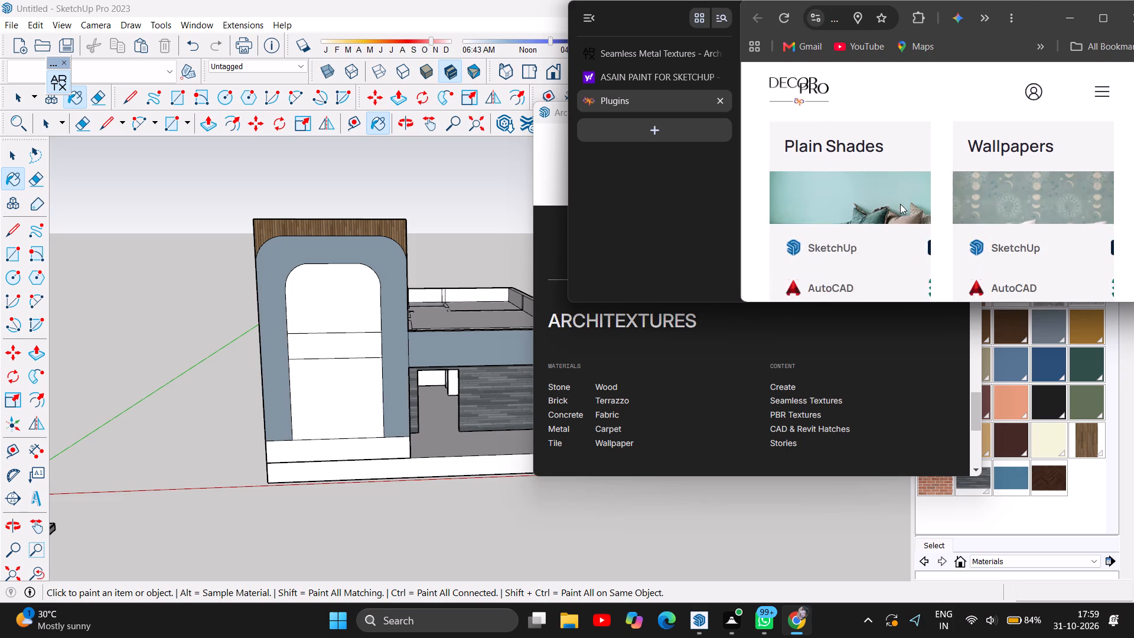
pyautogui.scroll(-2, 900, 220)
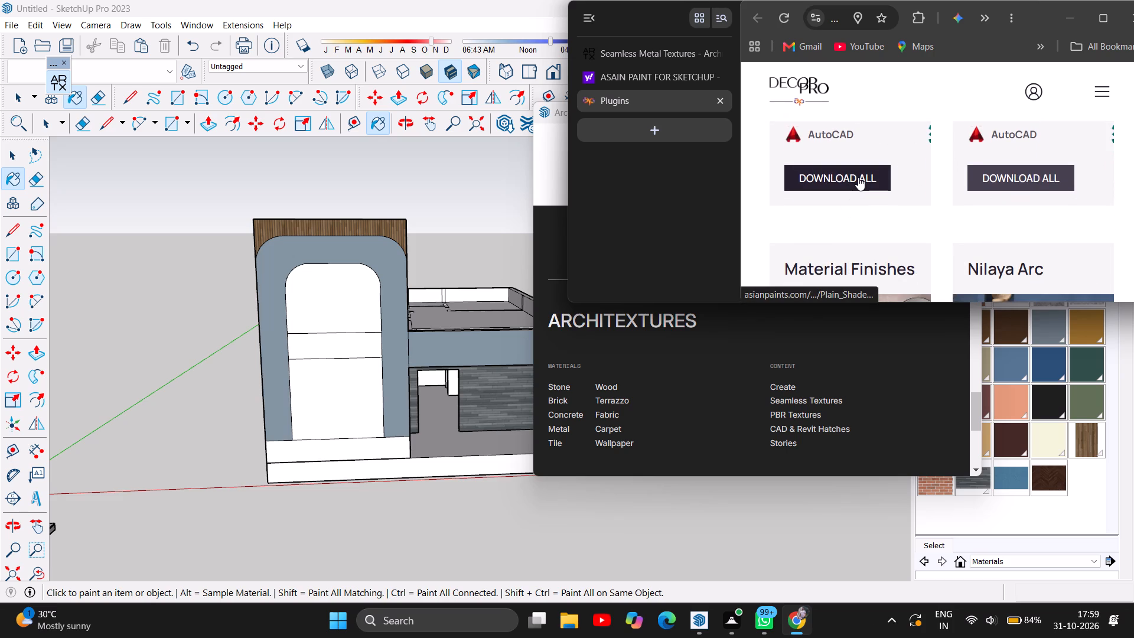
pyautogui.scroll(-3, 996, 181)
pyautogui.scroll(1, 996, 181)
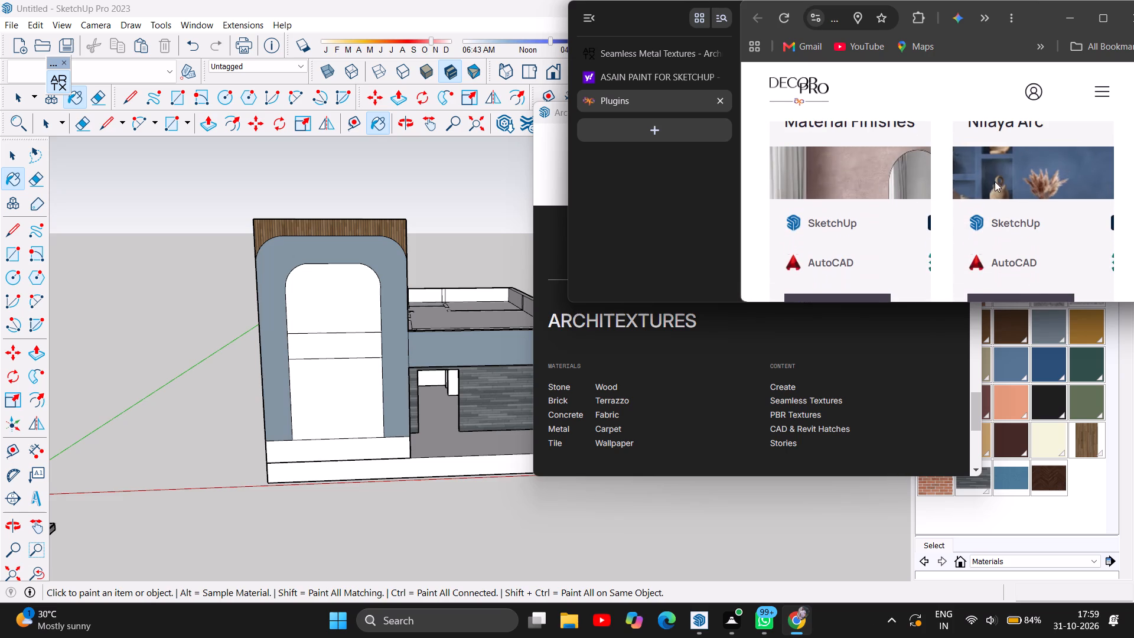
pyautogui.scroll(2, 914, 229)
pyautogui.click(858, 179)
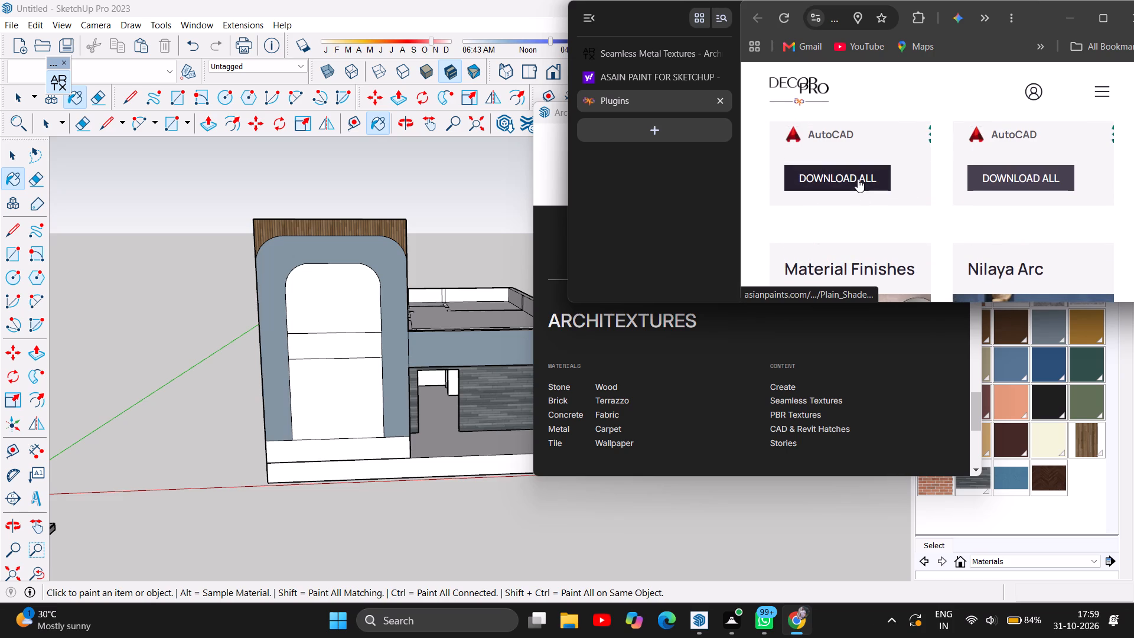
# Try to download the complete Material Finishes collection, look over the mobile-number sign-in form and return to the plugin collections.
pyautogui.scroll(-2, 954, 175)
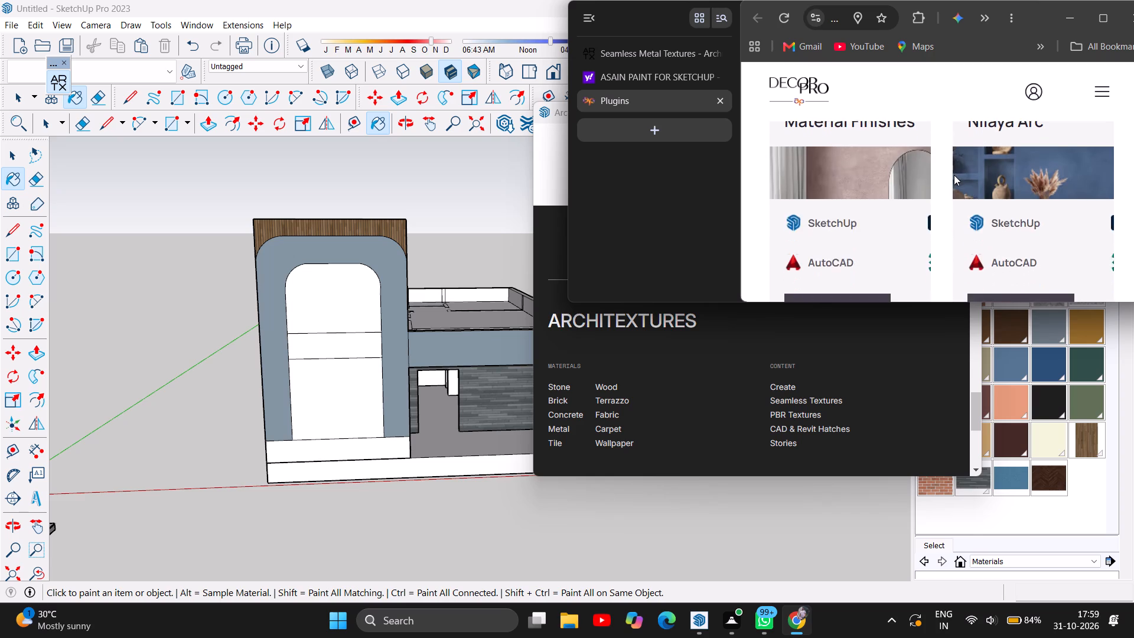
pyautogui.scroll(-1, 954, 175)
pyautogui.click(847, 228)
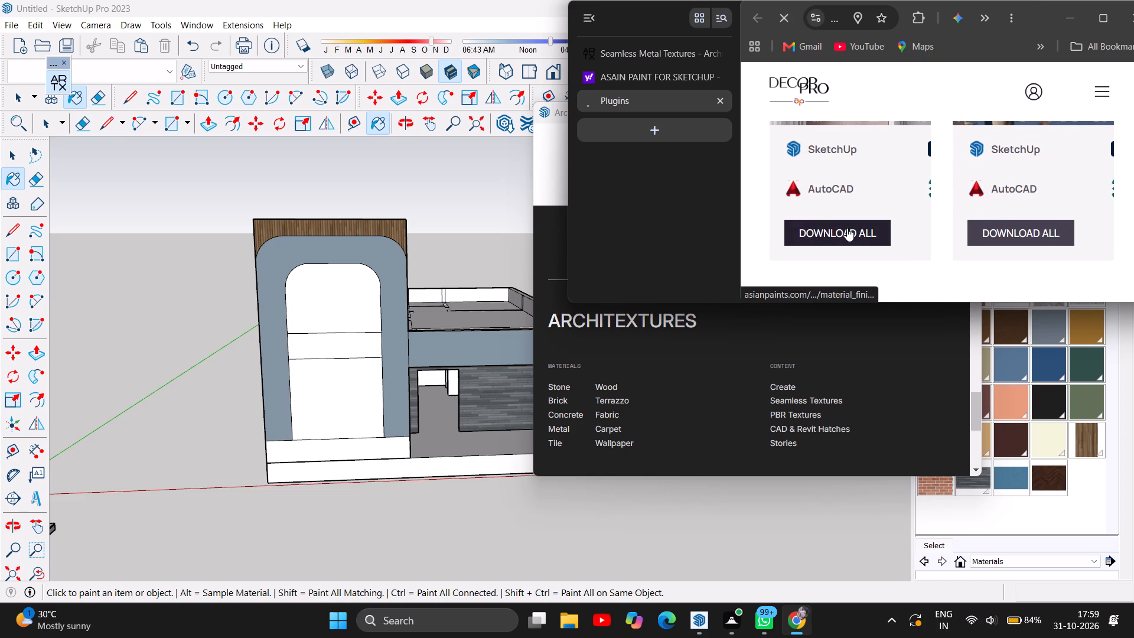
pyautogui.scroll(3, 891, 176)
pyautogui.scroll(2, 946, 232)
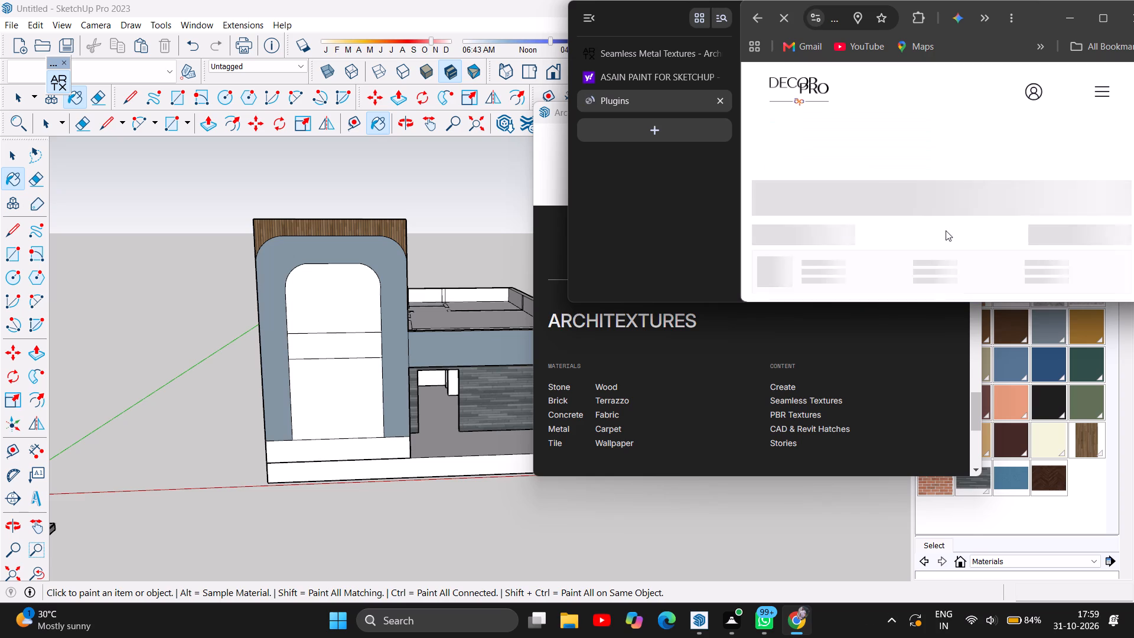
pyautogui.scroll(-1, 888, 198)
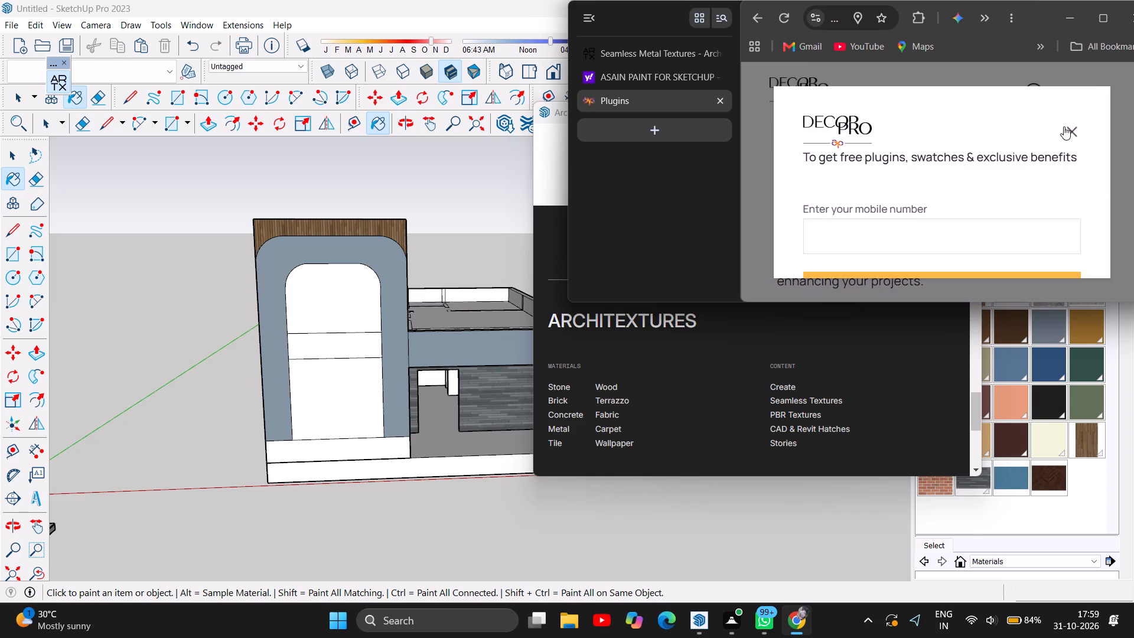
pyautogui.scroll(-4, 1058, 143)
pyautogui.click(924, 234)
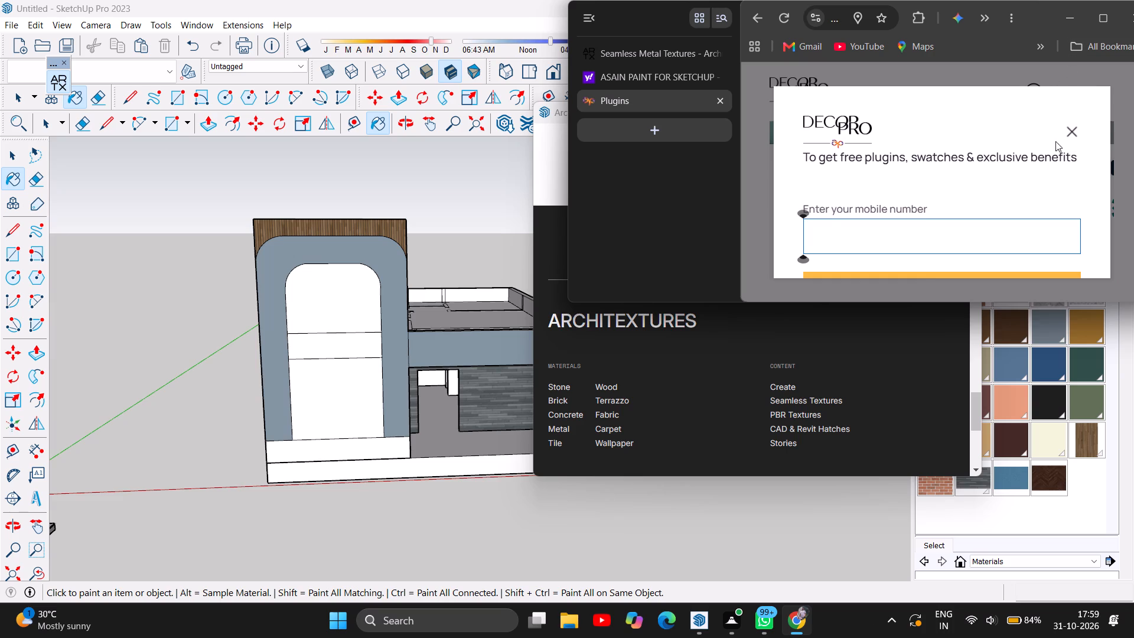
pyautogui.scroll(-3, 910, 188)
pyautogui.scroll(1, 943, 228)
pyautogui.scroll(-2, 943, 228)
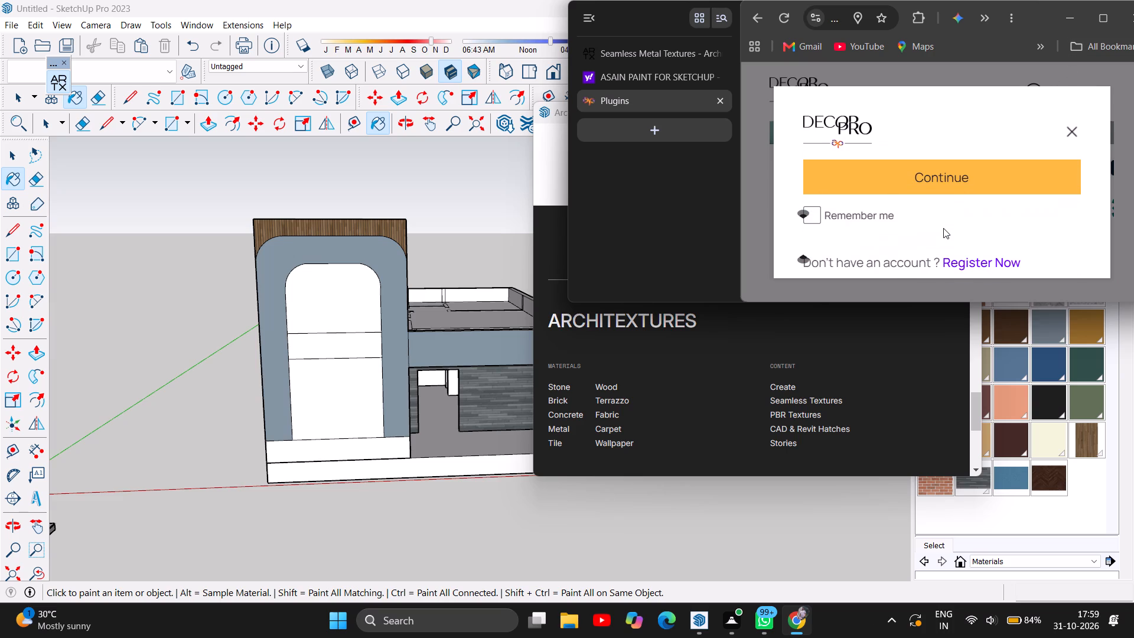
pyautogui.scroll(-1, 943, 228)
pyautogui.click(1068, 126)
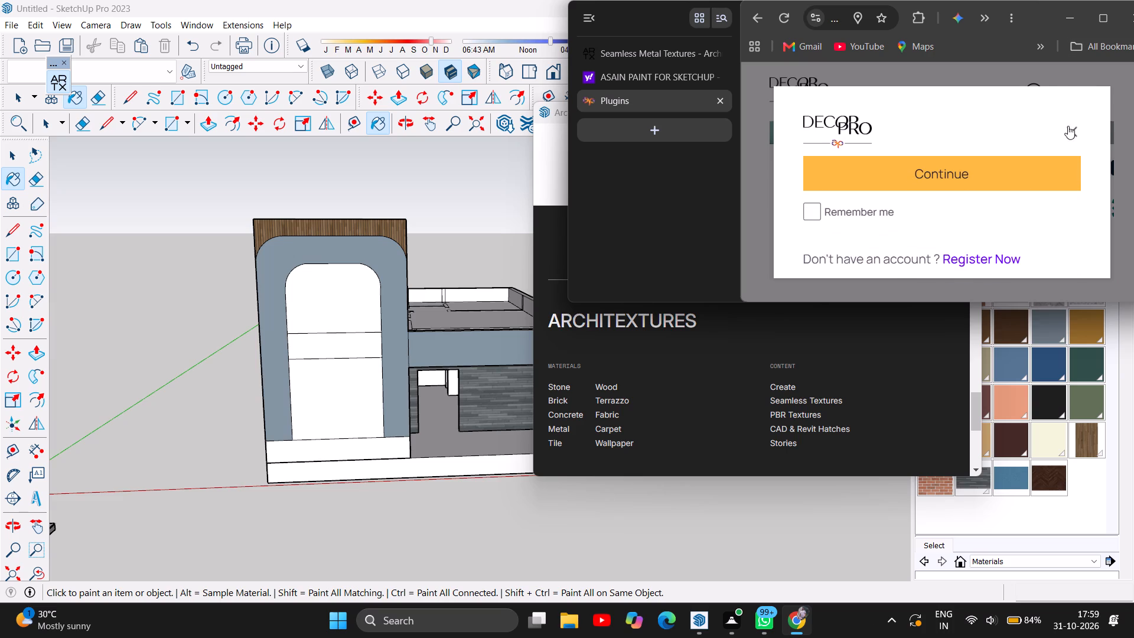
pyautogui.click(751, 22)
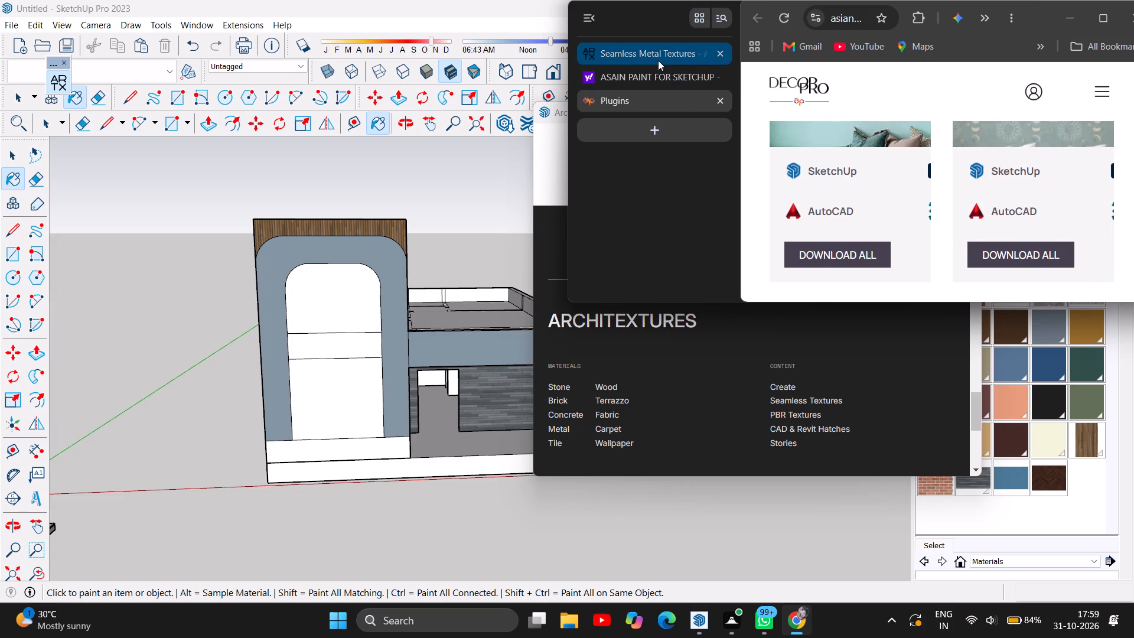
# Return to the paint search results and refine the web search to "ASAIN PAINT FOR SKETCHUP FREE".
pyautogui.click(658, 60)
pyautogui.click(658, 74)
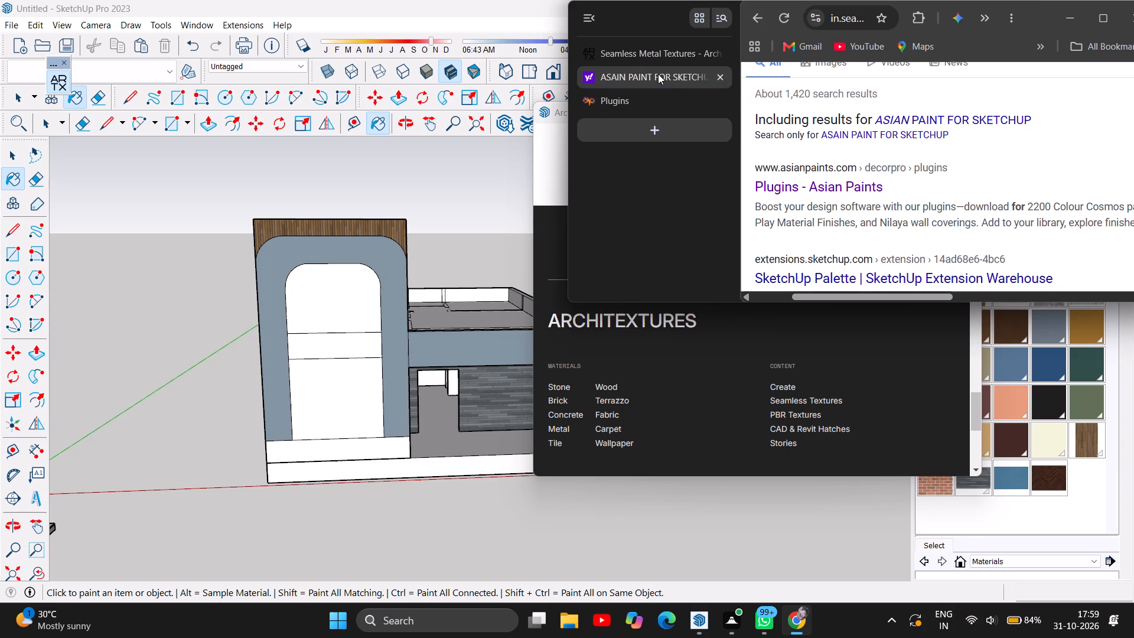
pyautogui.scroll(-2, 878, 211)
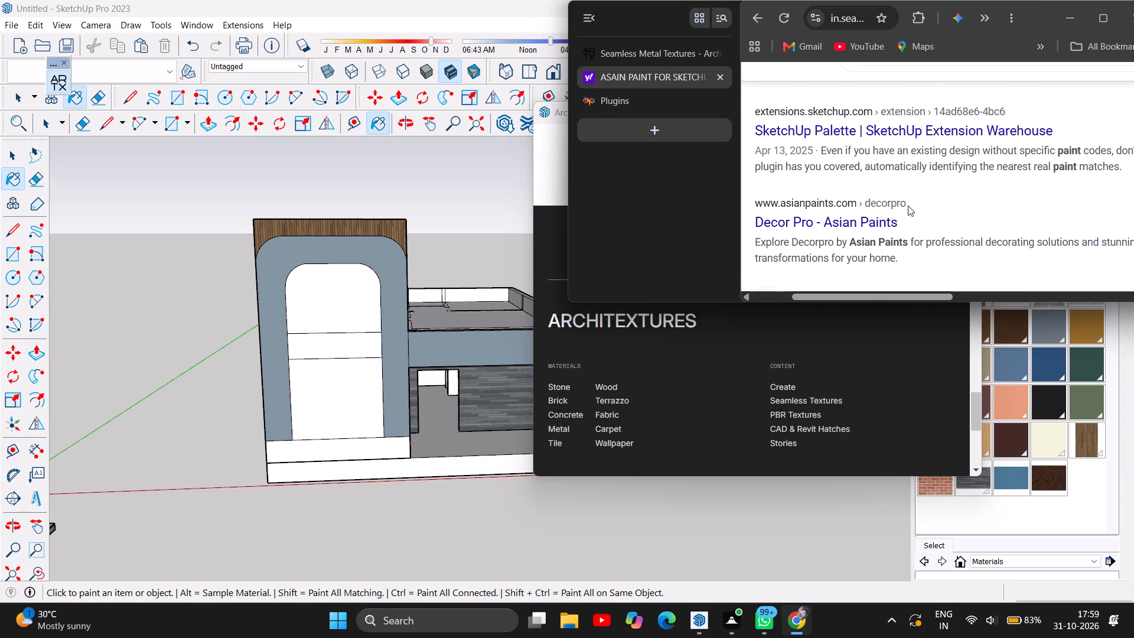
pyautogui.scroll(3, 900, 239)
pyautogui.scroll(1, 909, 178)
pyautogui.click(940, 103)
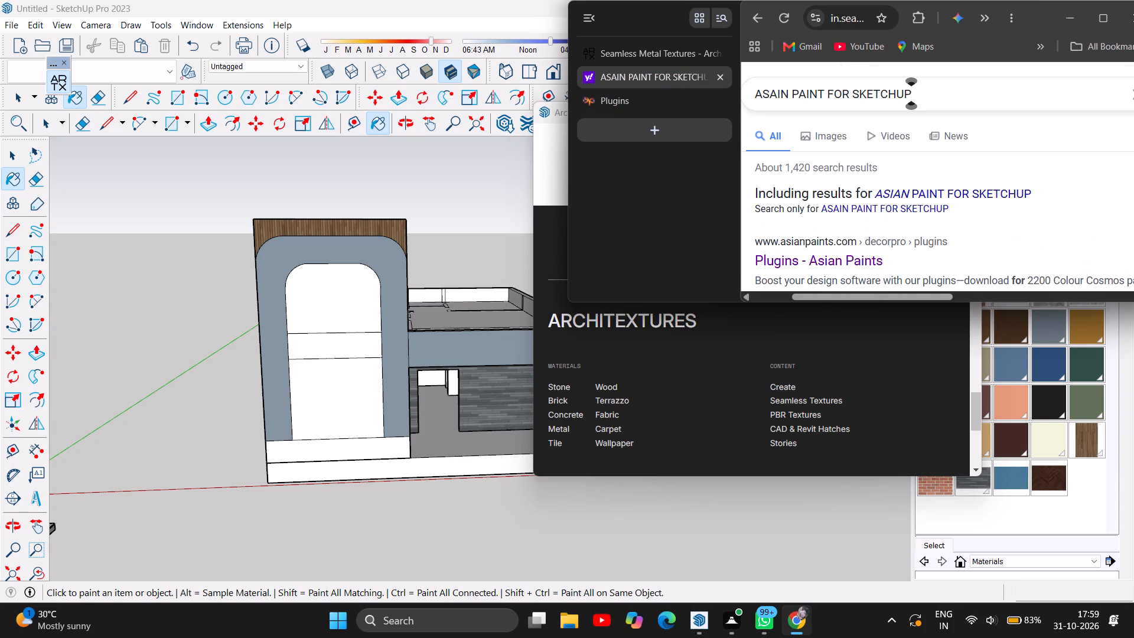
pyautogui.press('space')
pyautogui.write('FREE')
pyautogui.press('Return')
# Look through the refined search results and open the BIMobject page of free SketchUp building materials.
pyautogui.scroll(1, 940, 103)
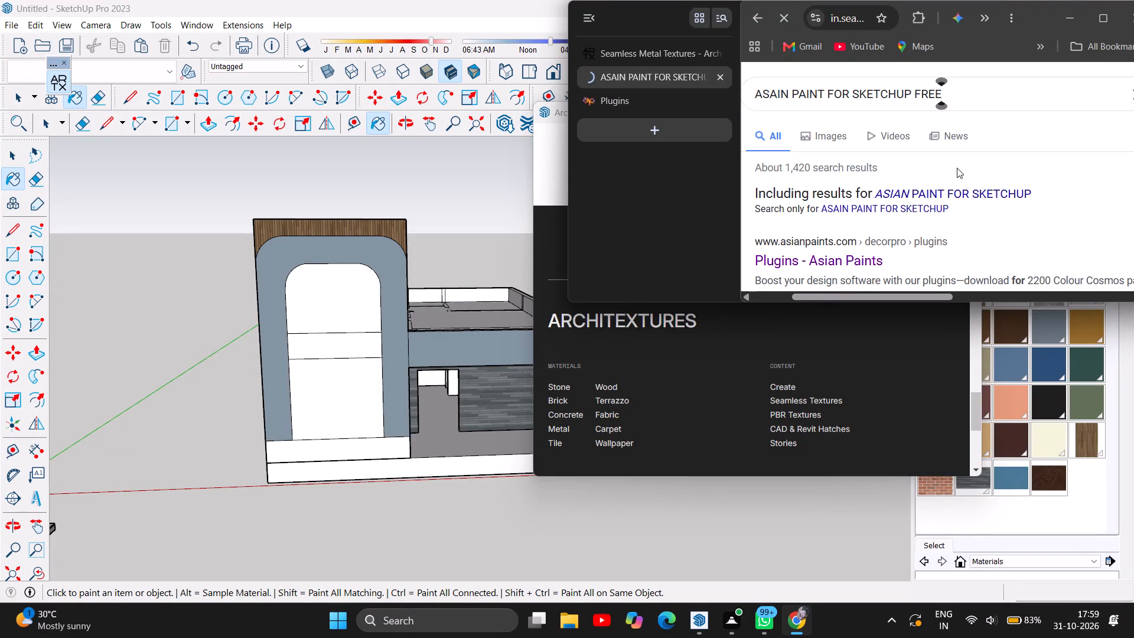
pyautogui.scroll(-3, 849, 227)
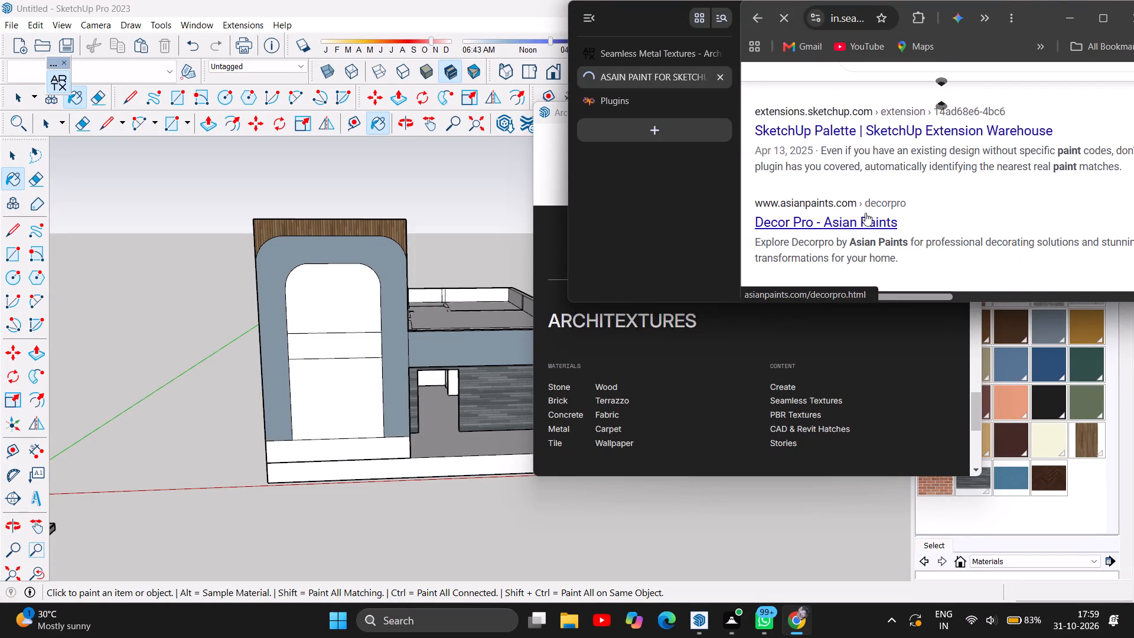
pyautogui.scroll(-3, 865, 213)
pyautogui.scroll(-1, 913, 195)
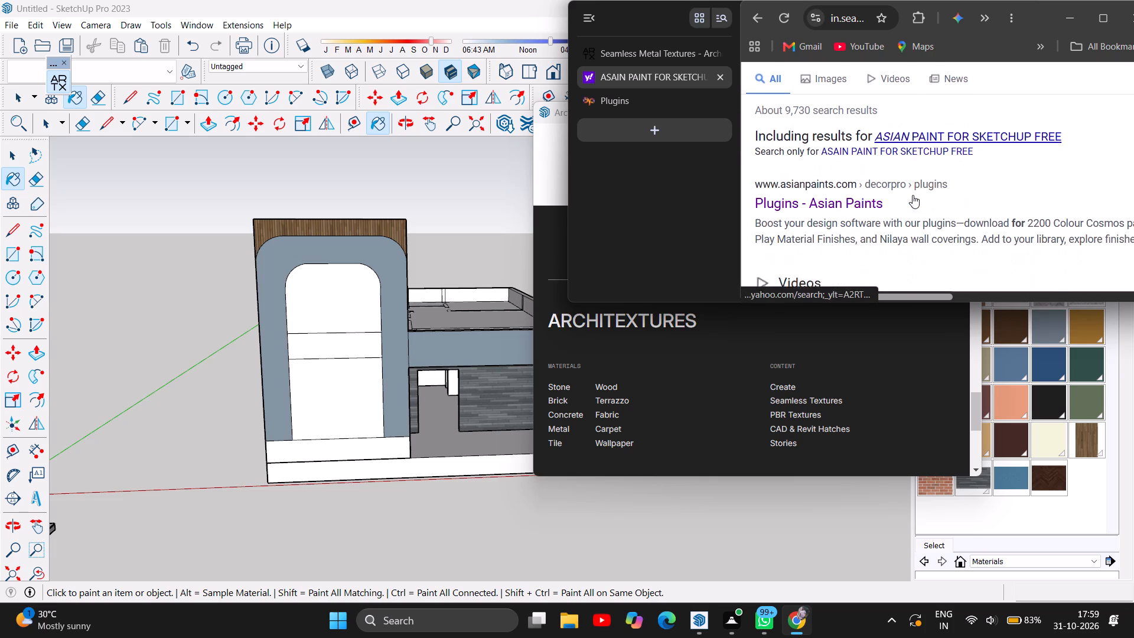
pyautogui.scroll(-6, 913, 195)
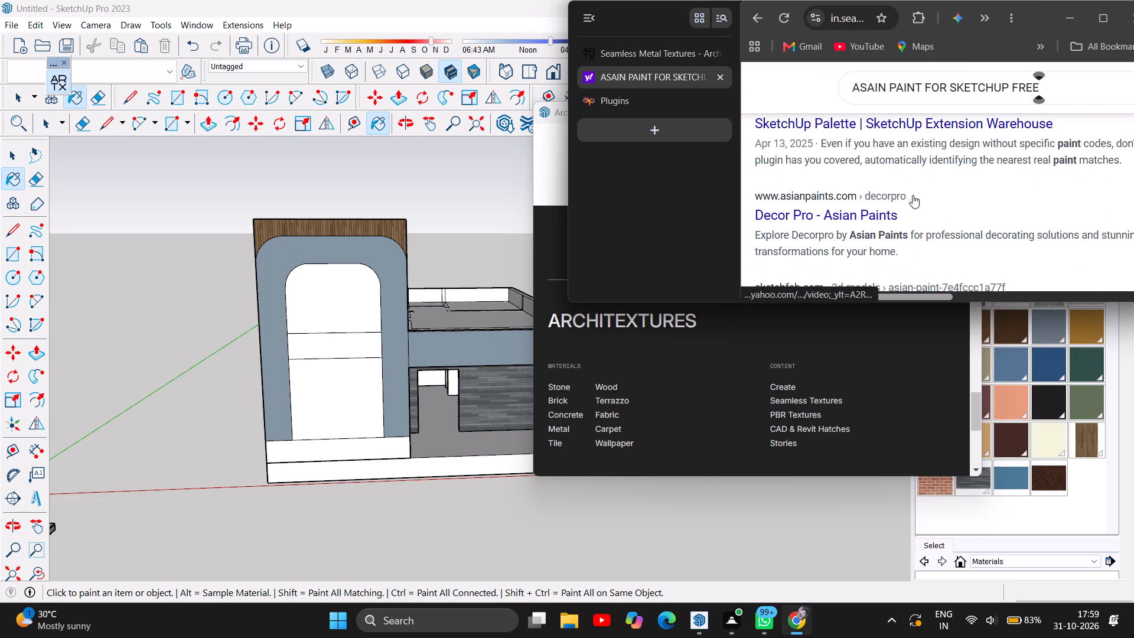
pyautogui.scroll(-3, 913, 195)
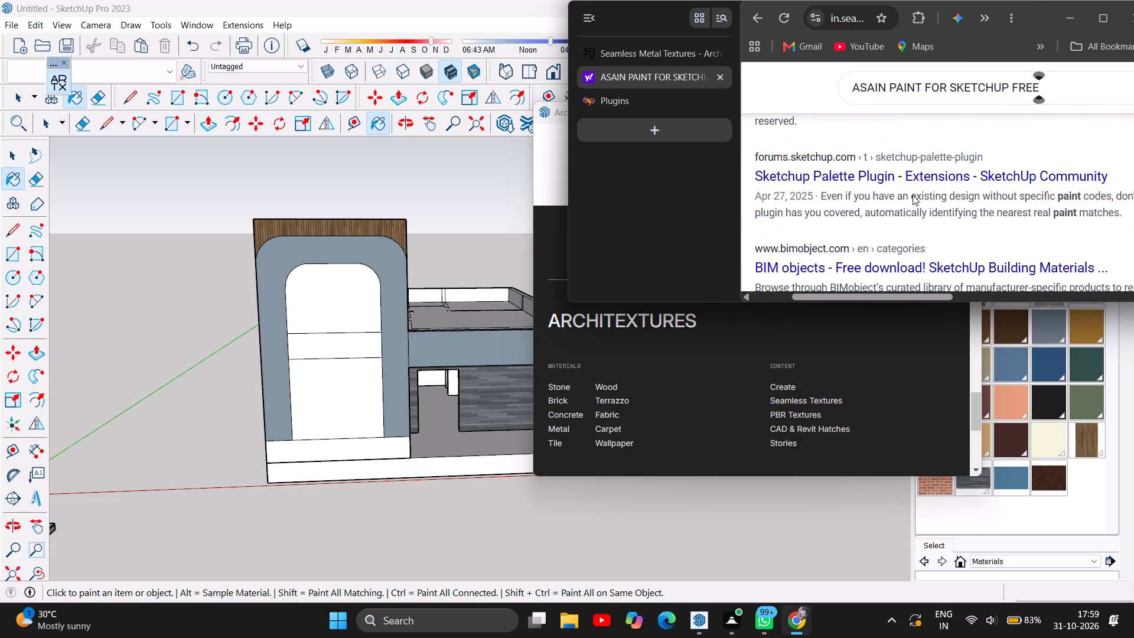
pyautogui.scroll(-5, 913, 195)
pyautogui.scroll(4, 913, 195)
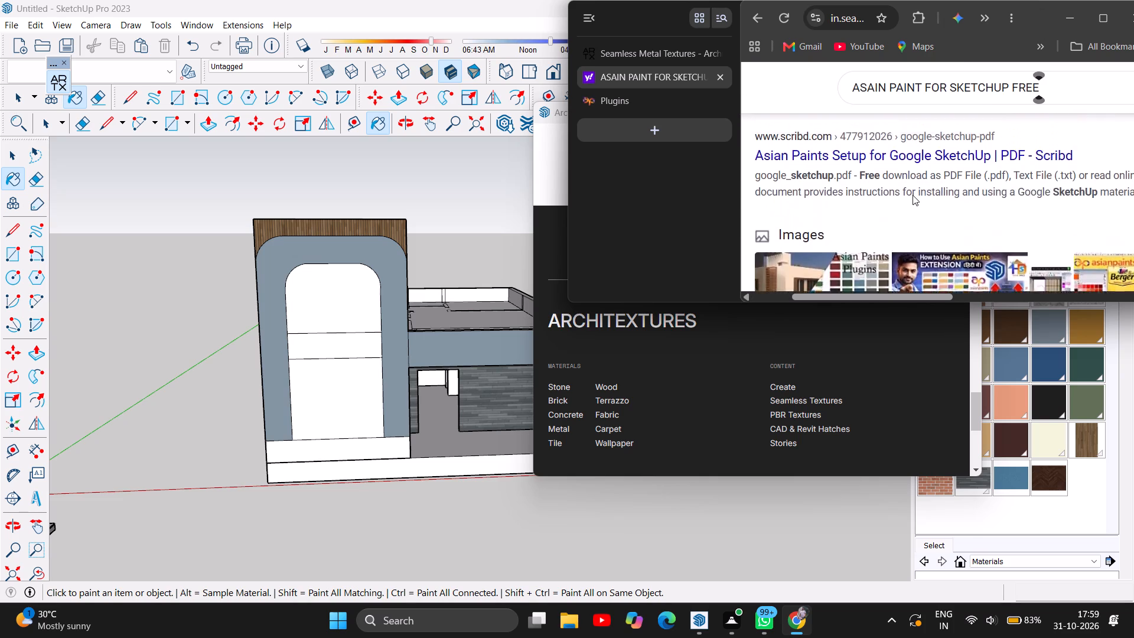
pyautogui.click(902, 197)
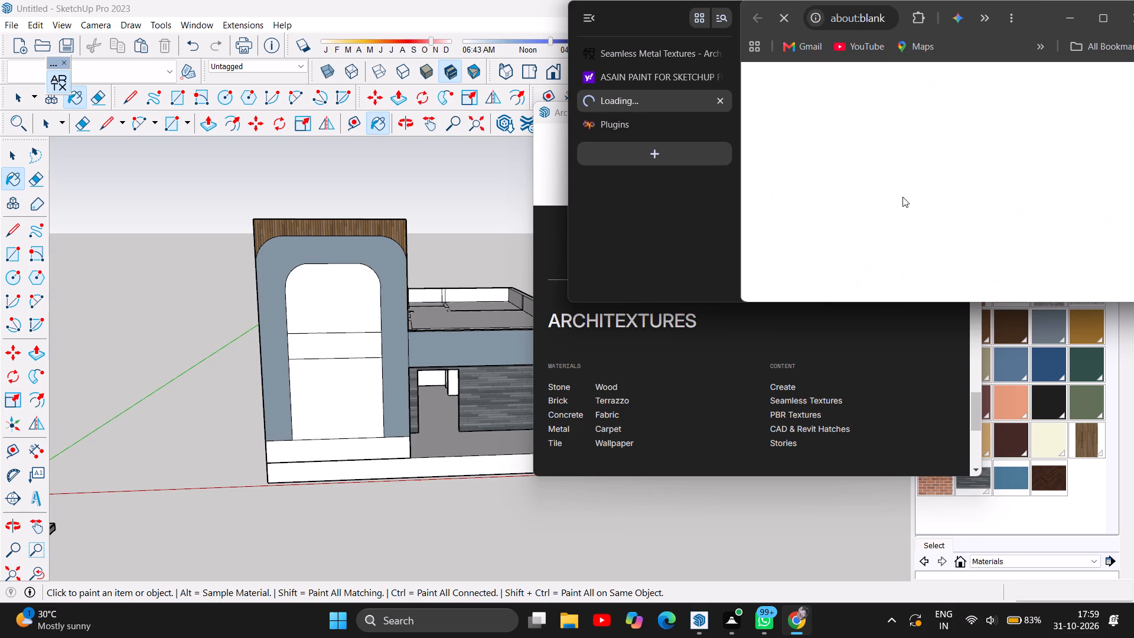
# Look through BIMobject's SketchUp paint products for suitable wall colour collections, and return to the start of the list.
pyautogui.scroll(-5, 902, 197)
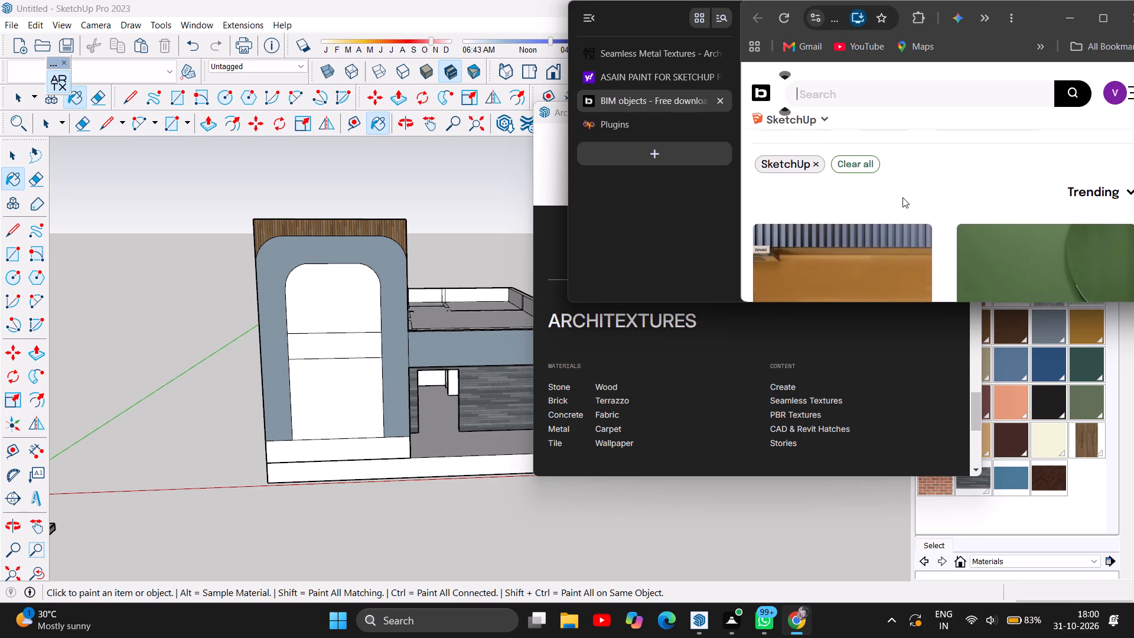
pyautogui.scroll(-5, 902, 197)
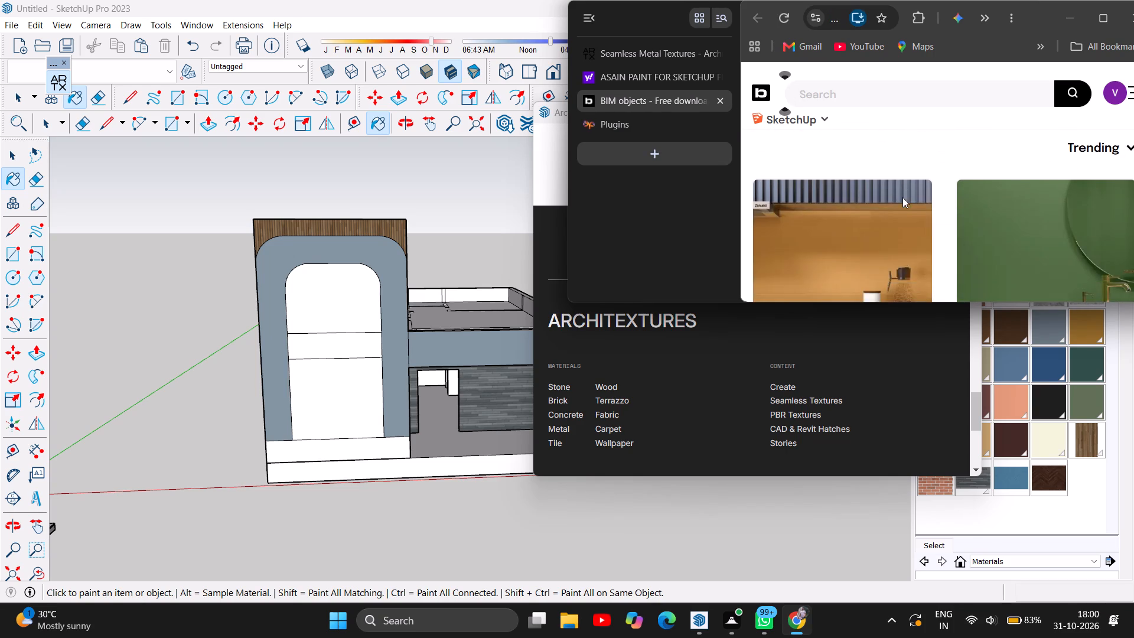
pyautogui.scroll(-4, 902, 197)
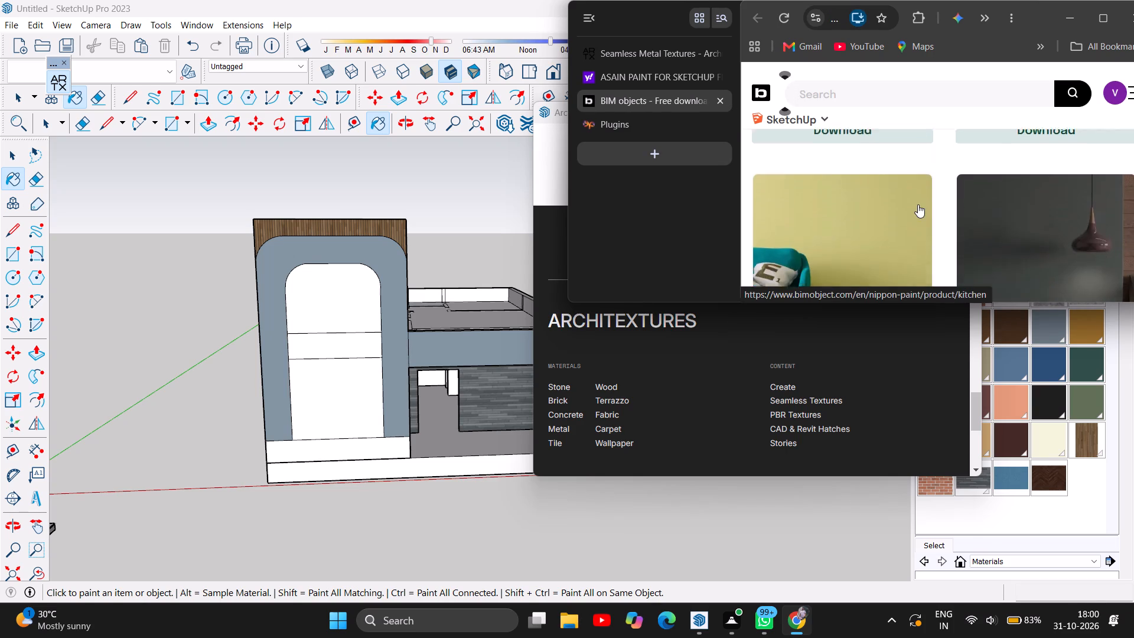
pyautogui.scroll(-5, 917, 205)
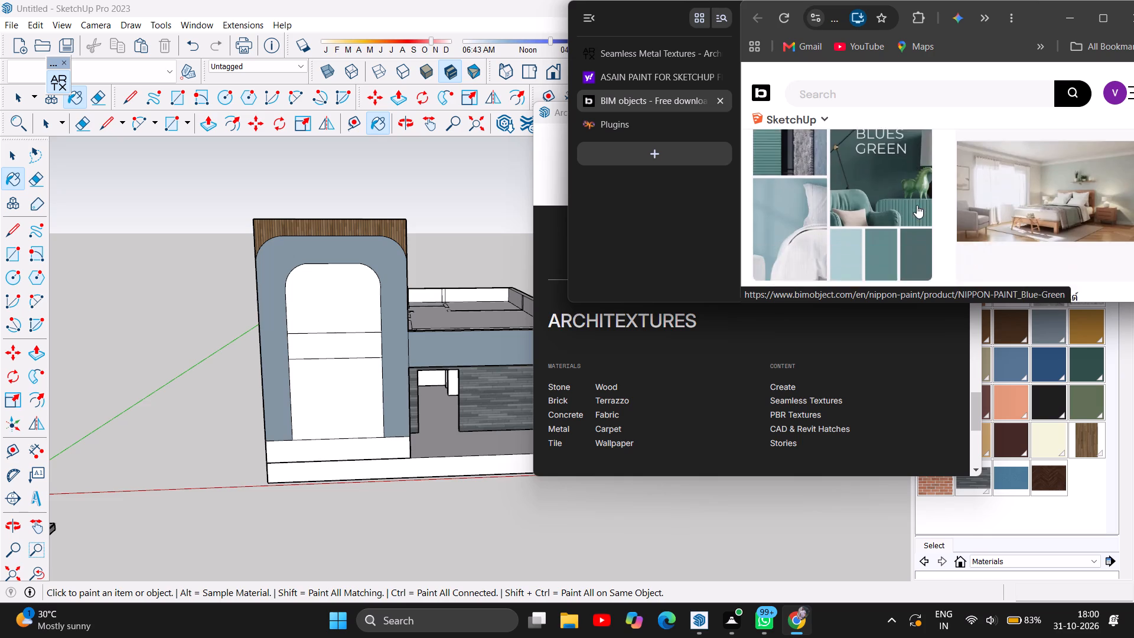
pyautogui.scroll(-4, 917, 205)
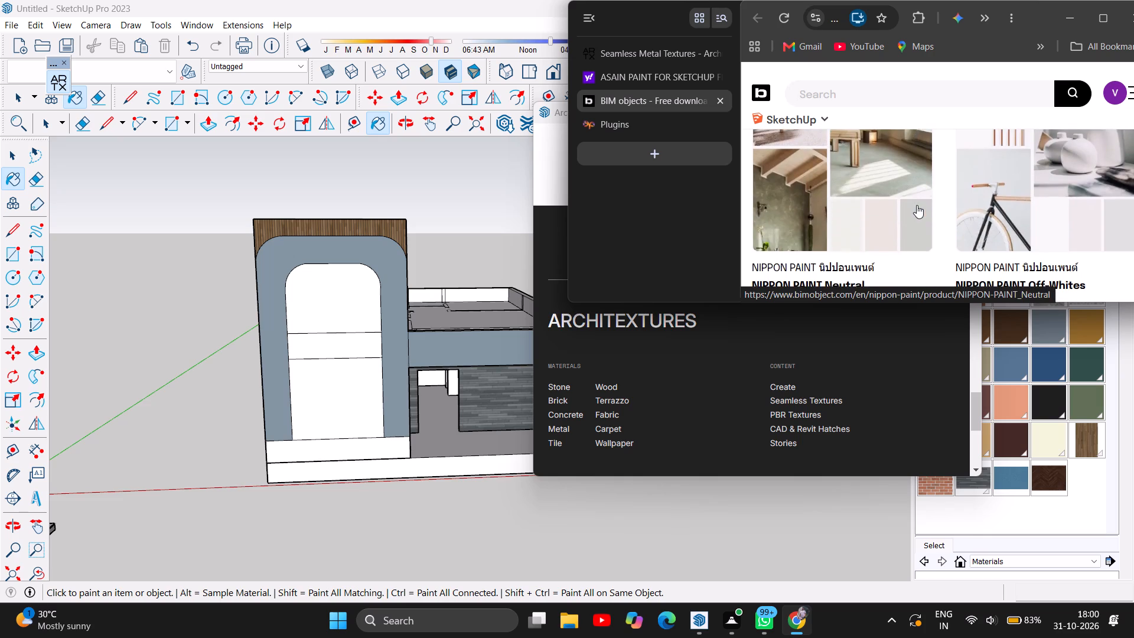
pyautogui.scroll(-6, 917, 205)
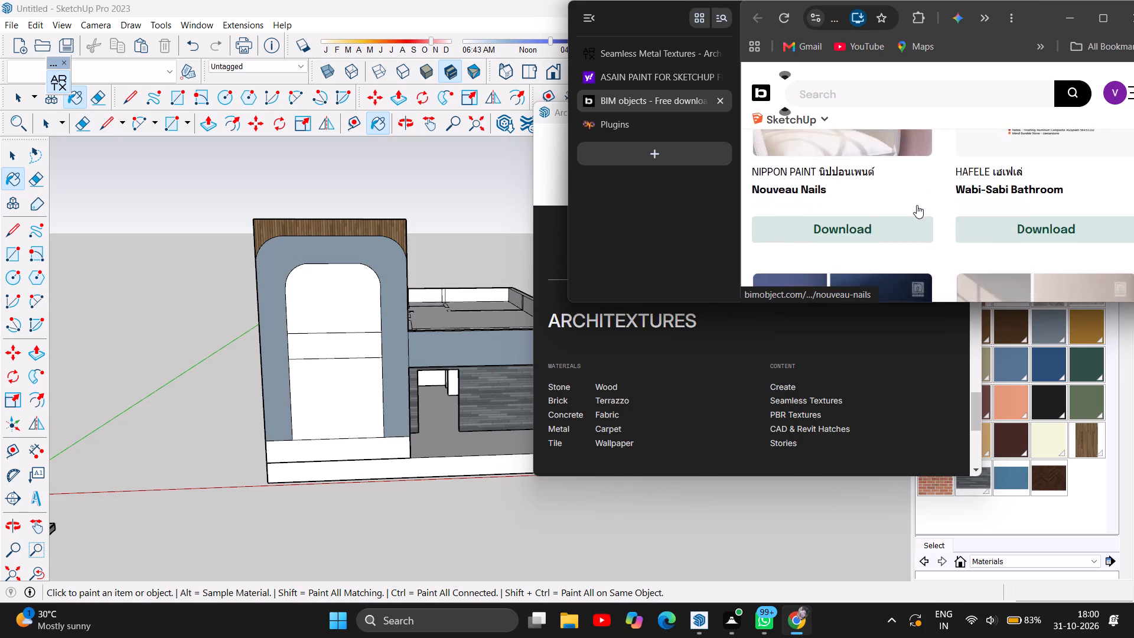
pyautogui.scroll(-6, 917, 205)
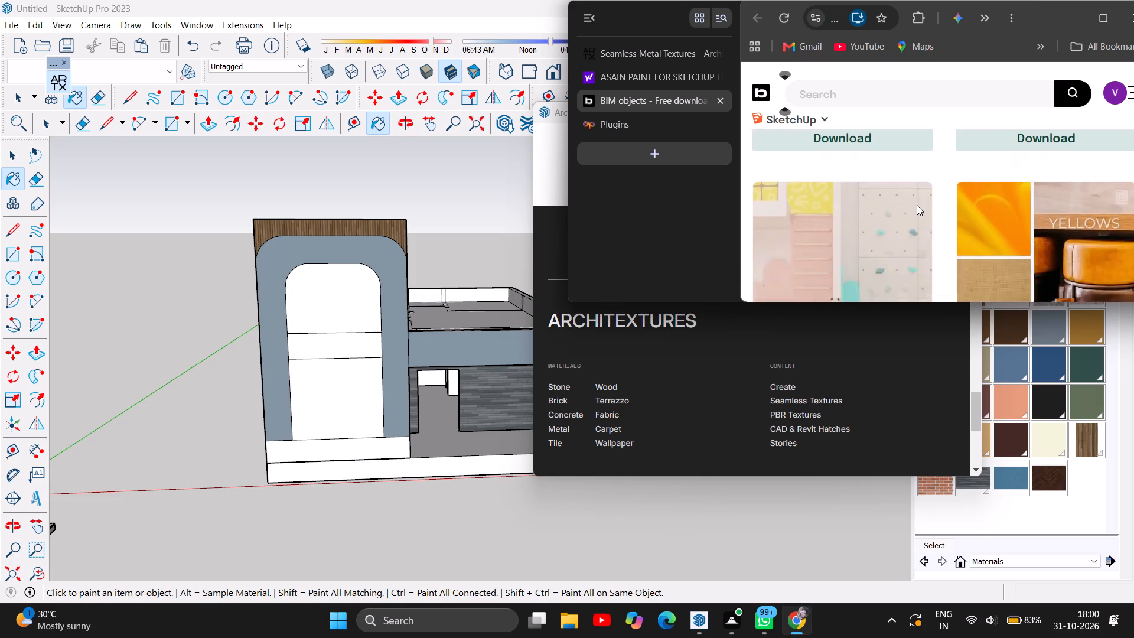
pyautogui.scroll(-1, 917, 205)
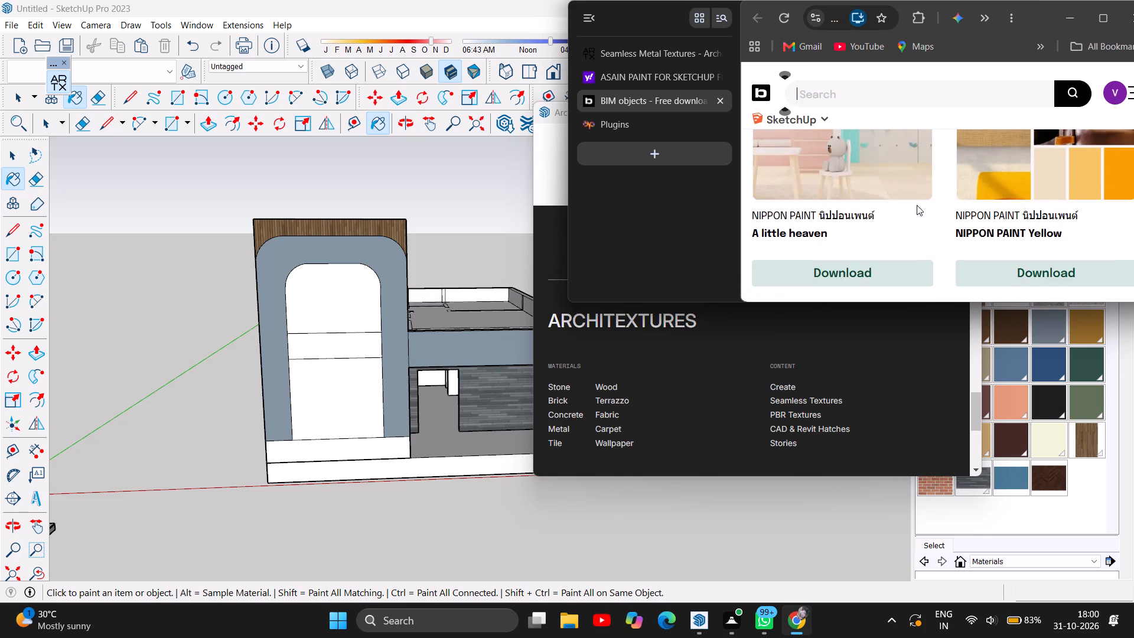
pyautogui.scroll(2, 876, 201)
pyautogui.scroll(3, 1015, 258)
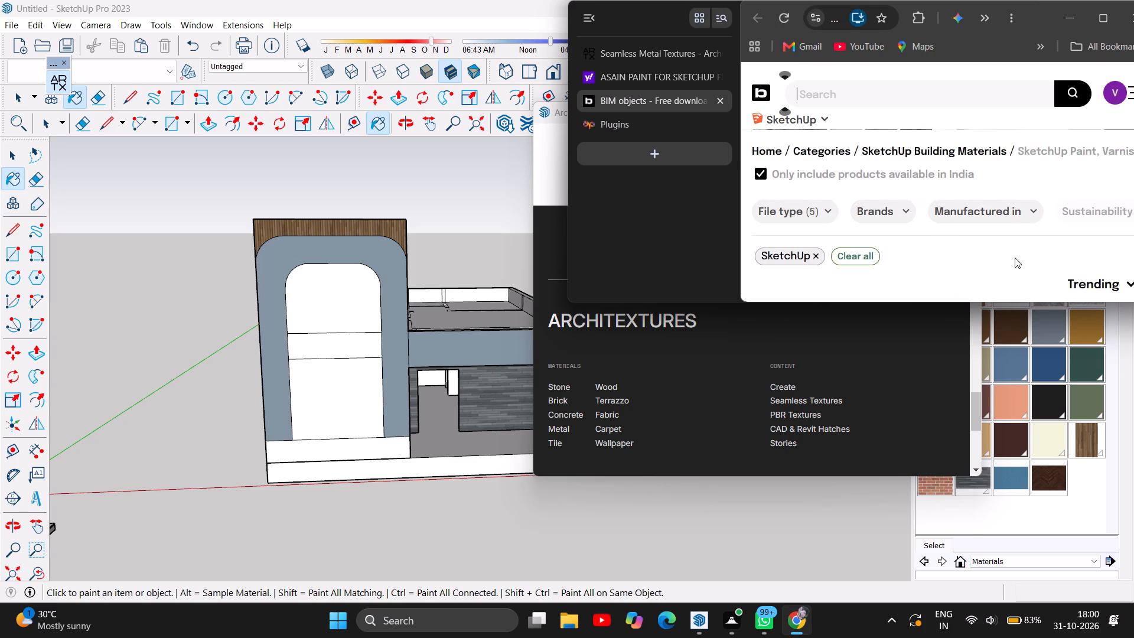
pyautogui.scroll(1, 1048, 235)
pyautogui.scroll(1, 950, 157)
# Search BIMobject for "NIPPON" and open the NIPPON PAINT Yellow product page.
pyautogui.click(887, 105)
pyautogui.click(883, 138)
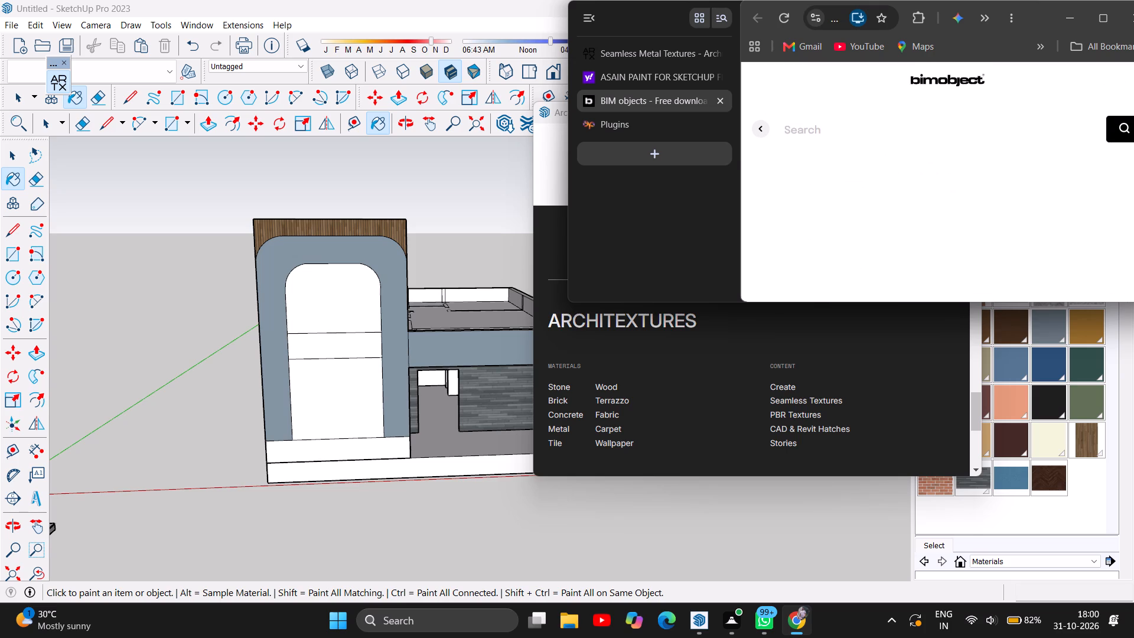
pyautogui.write('NI')
pyautogui.write('PPON')
pyautogui.scroll(1, 883, 139)
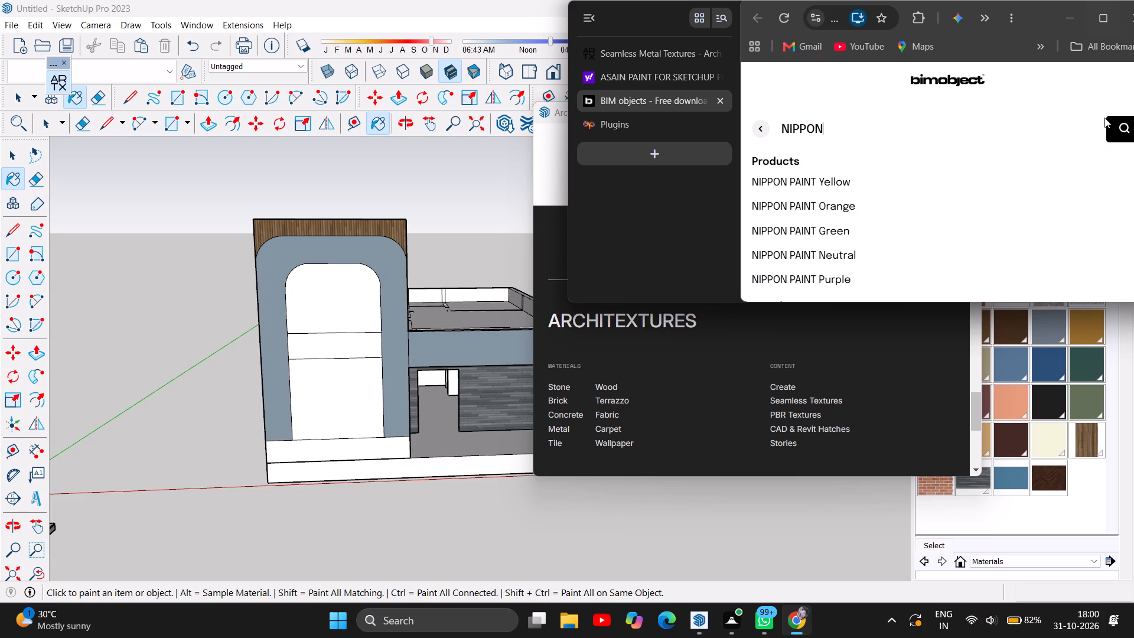
pyautogui.click(863, 181)
# Download the SketchUp .skp and .zip files of the NIPPON PAINT Yellow collection from its product page.
pyautogui.scroll(-1, 903, 172)
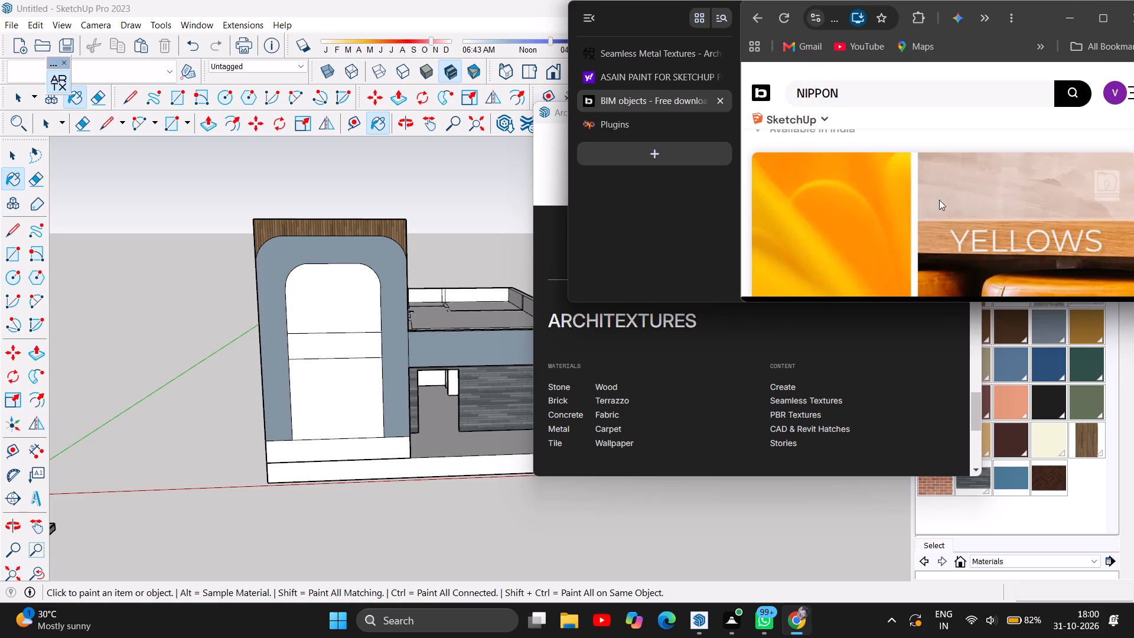
pyautogui.scroll(-4, 979, 187)
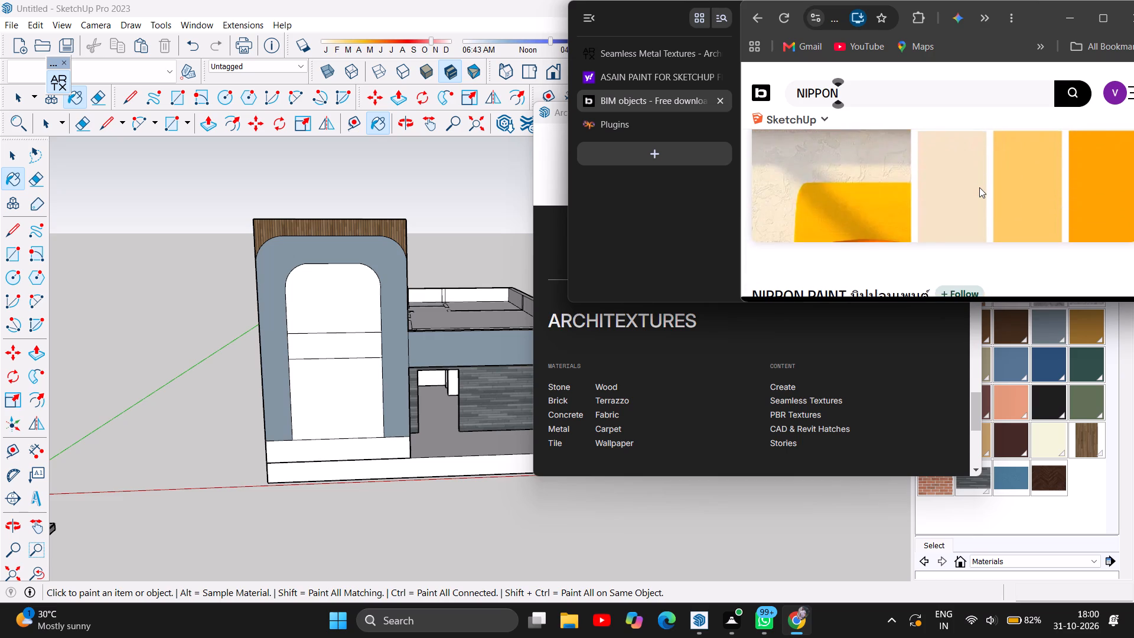
pyautogui.scroll(-3, 979, 187)
pyautogui.doubleClick(967, 213)
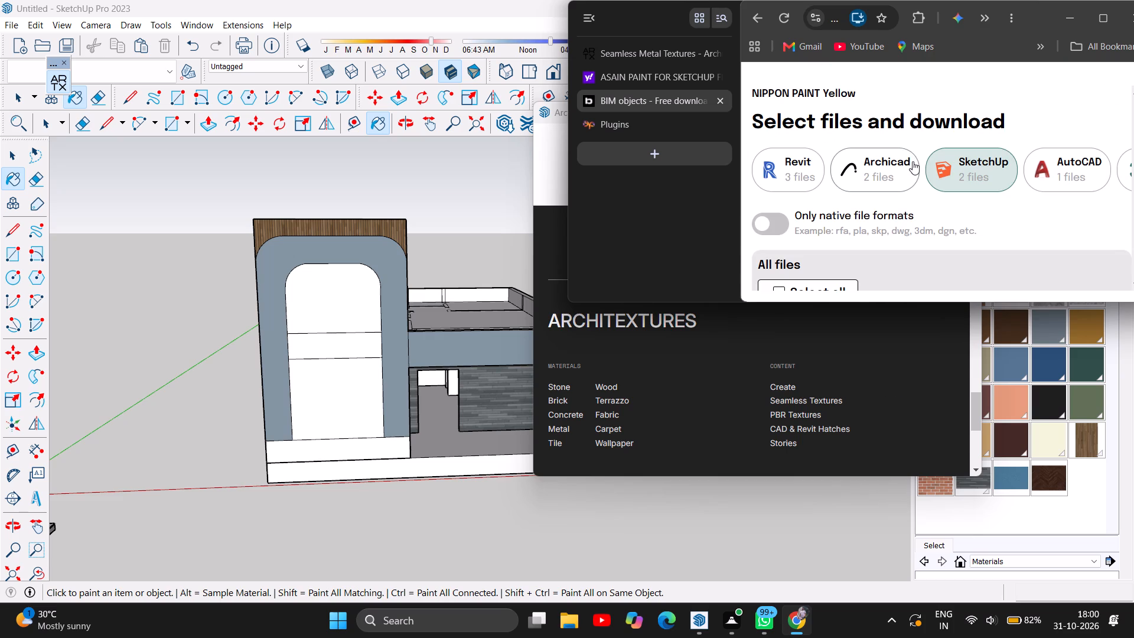
pyautogui.scroll(-4, 913, 161)
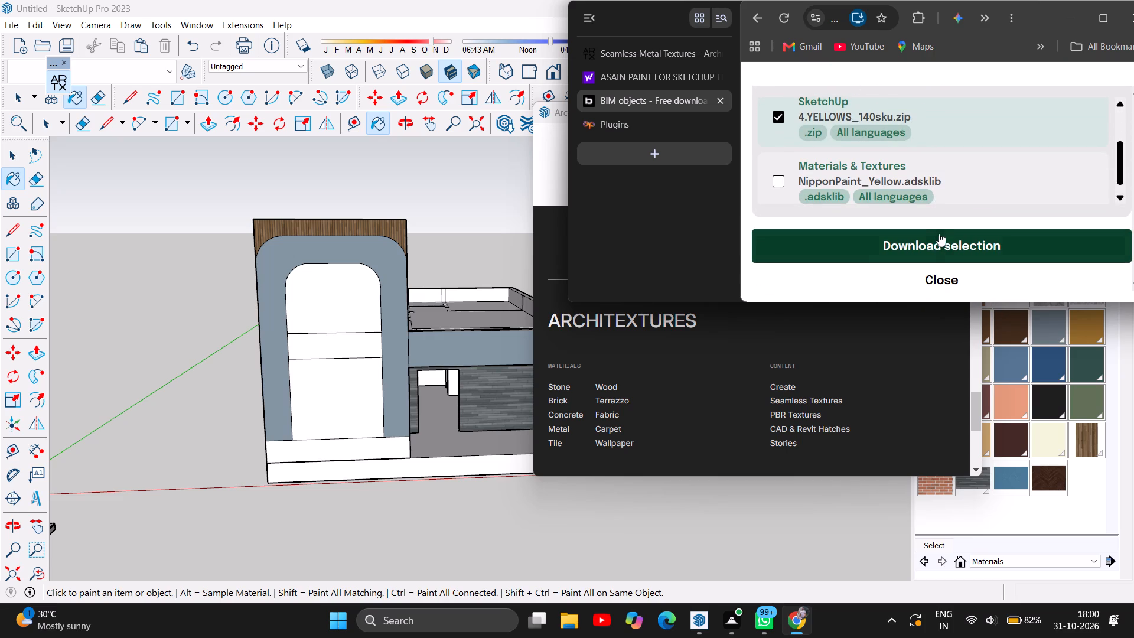
pyautogui.scroll(3, 916, 170)
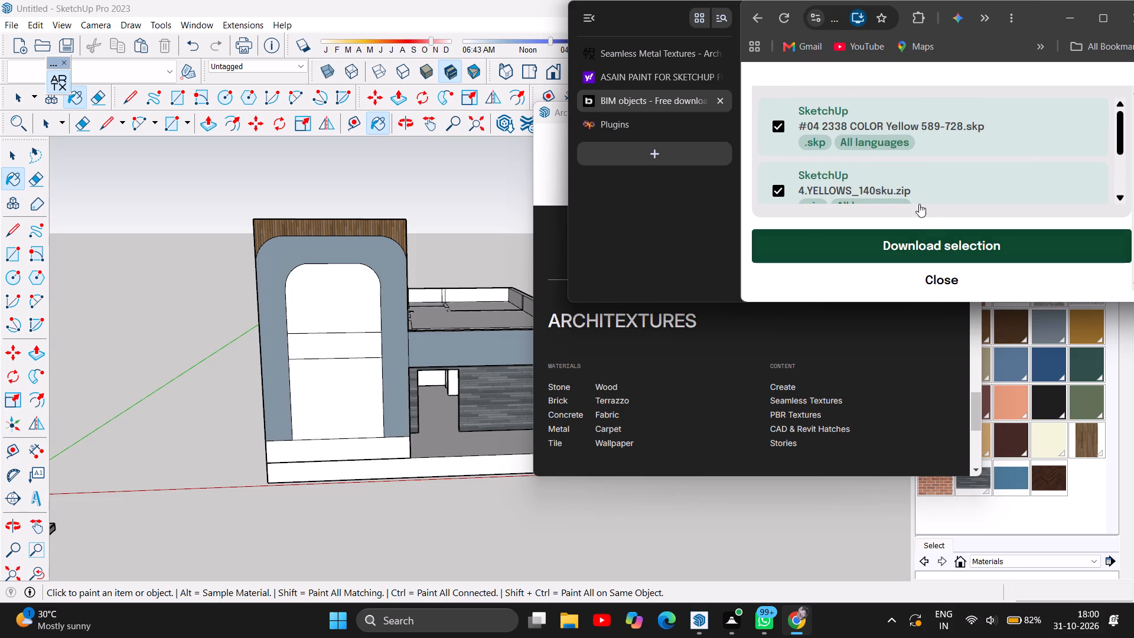
pyautogui.click(931, 242)
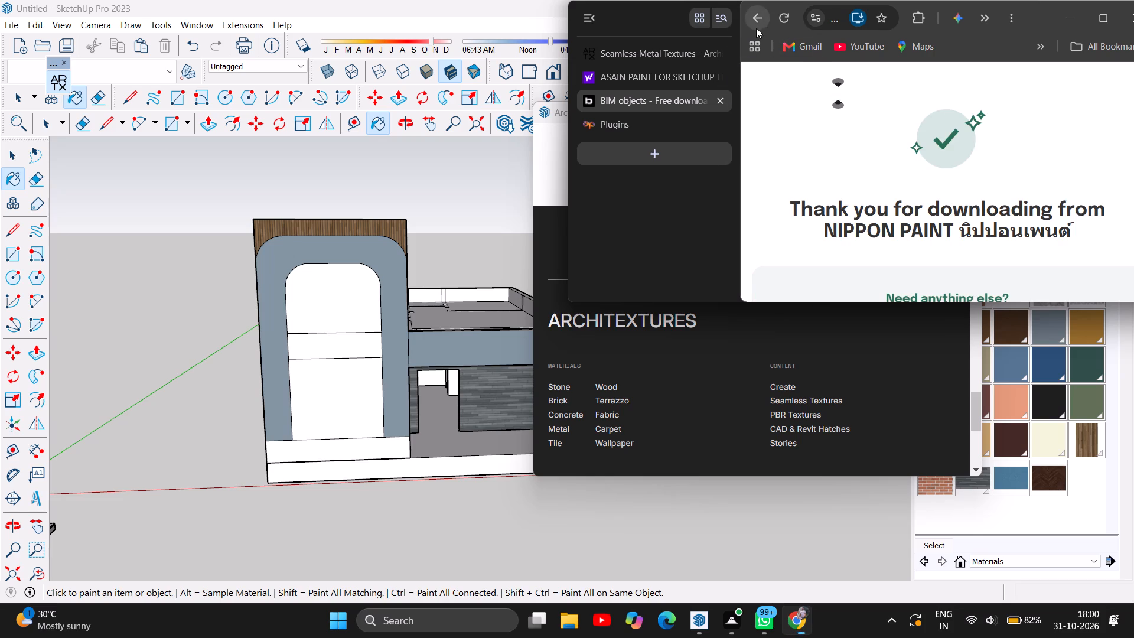
# In SketchUp, preview the downloaded textures, import the render-1800-mm file as an image and place it on the ground before the house.
pyautogui.click(8, 23)
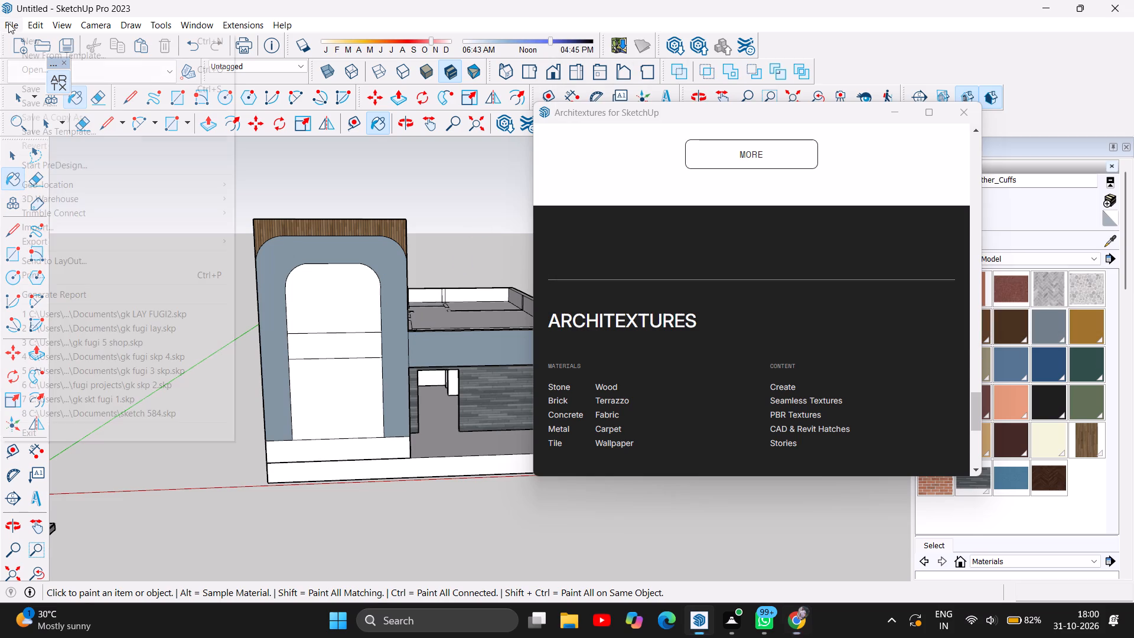
pyautogui.click(26, 226)
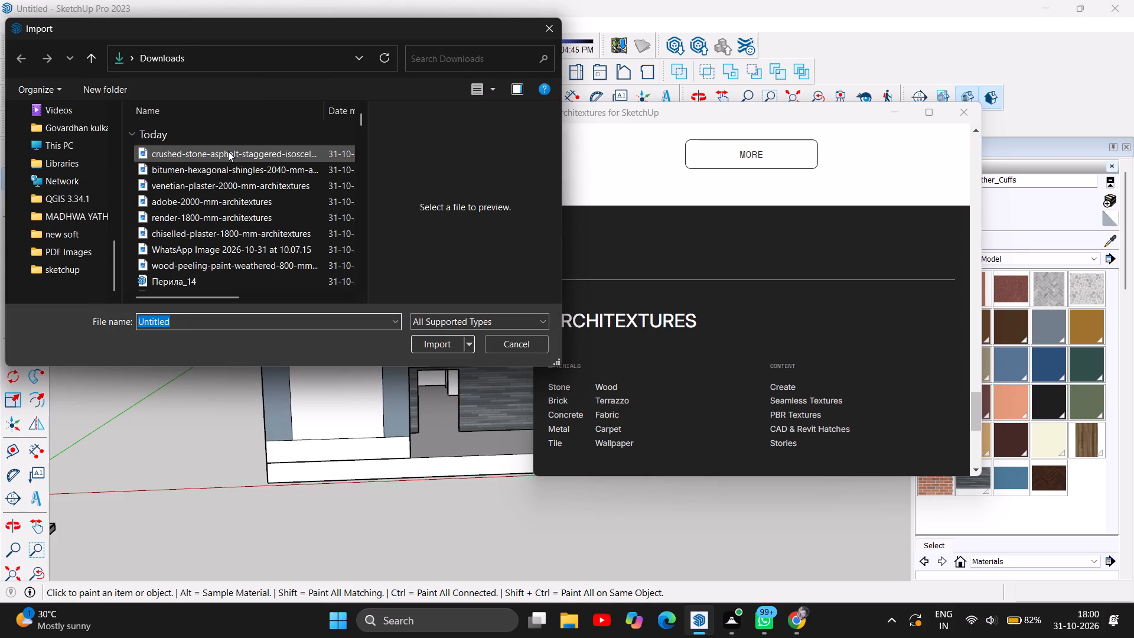
pyautogui.click(229, 153)
pyautogui.click(238, 172)
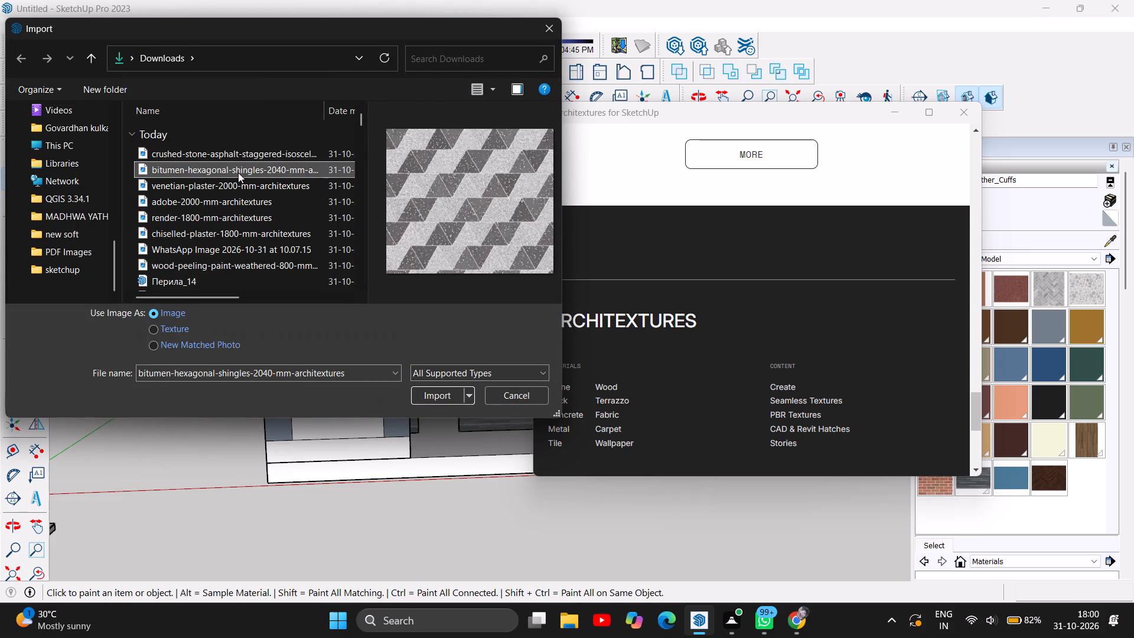
pyautogui.click(241, 183)
pyautogui.click(271, 205)
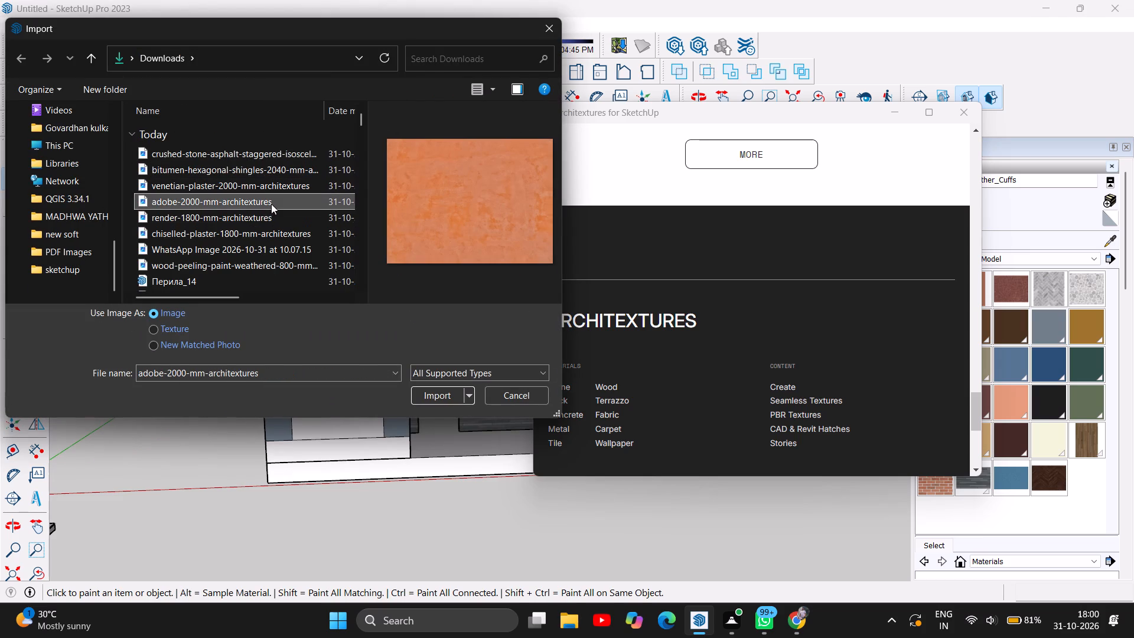
pyautogui.click(262, 219)
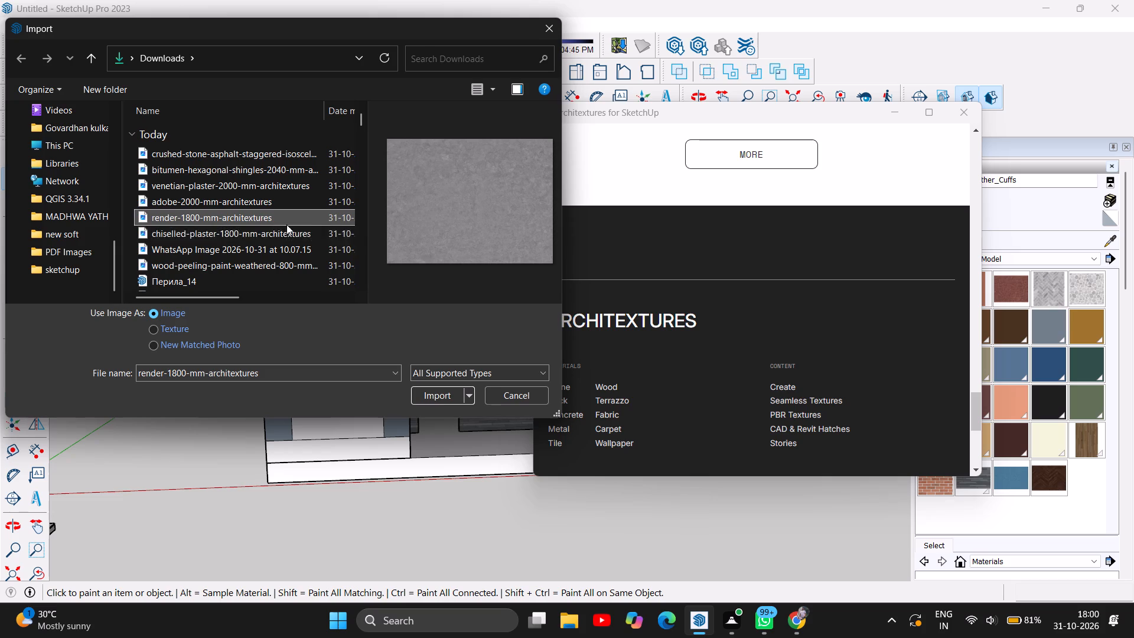
pyautogui.click(435, 396)
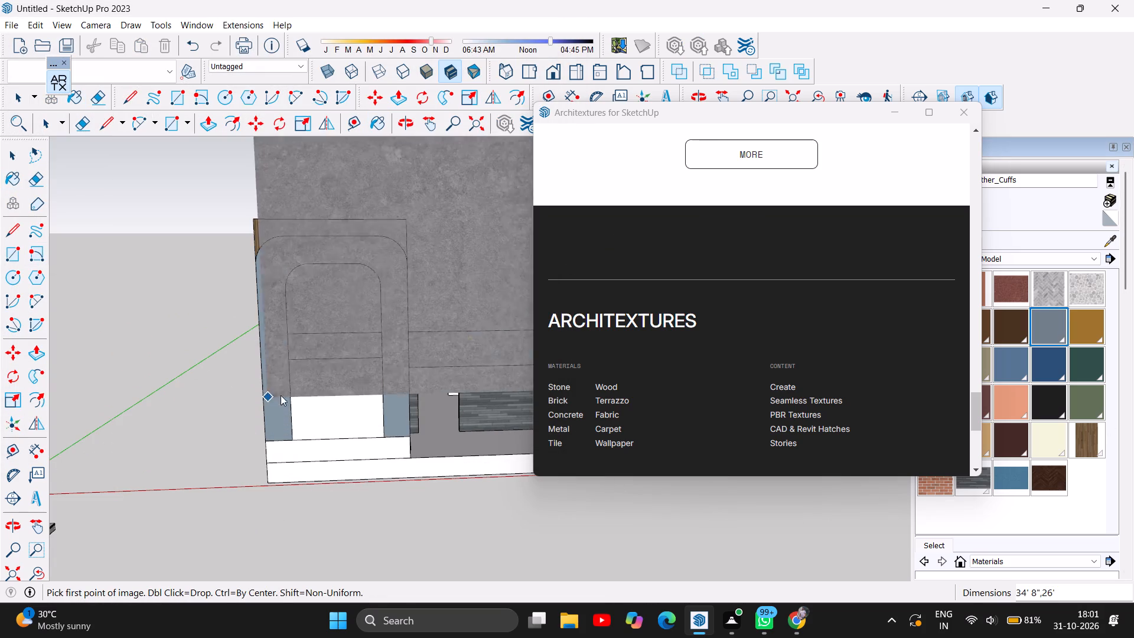
pyautogui.scroll(-4, 305, 382)
pyautogui.scroll(-3, 464, 357)
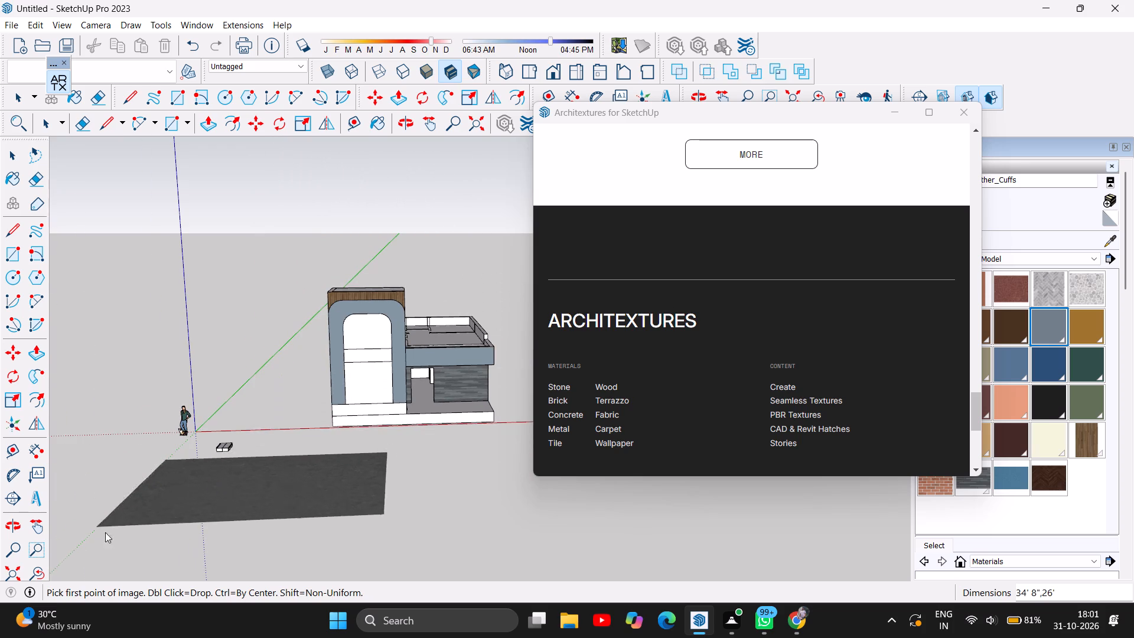
pyautogui.click(217, 554)
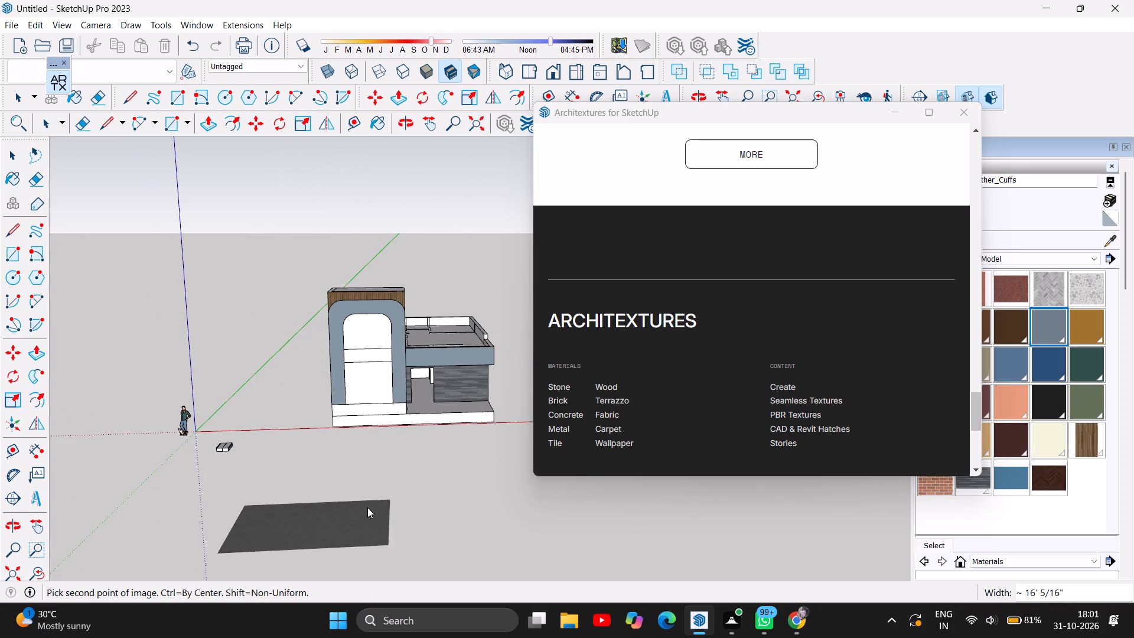
pyautogui.click(335, 520)
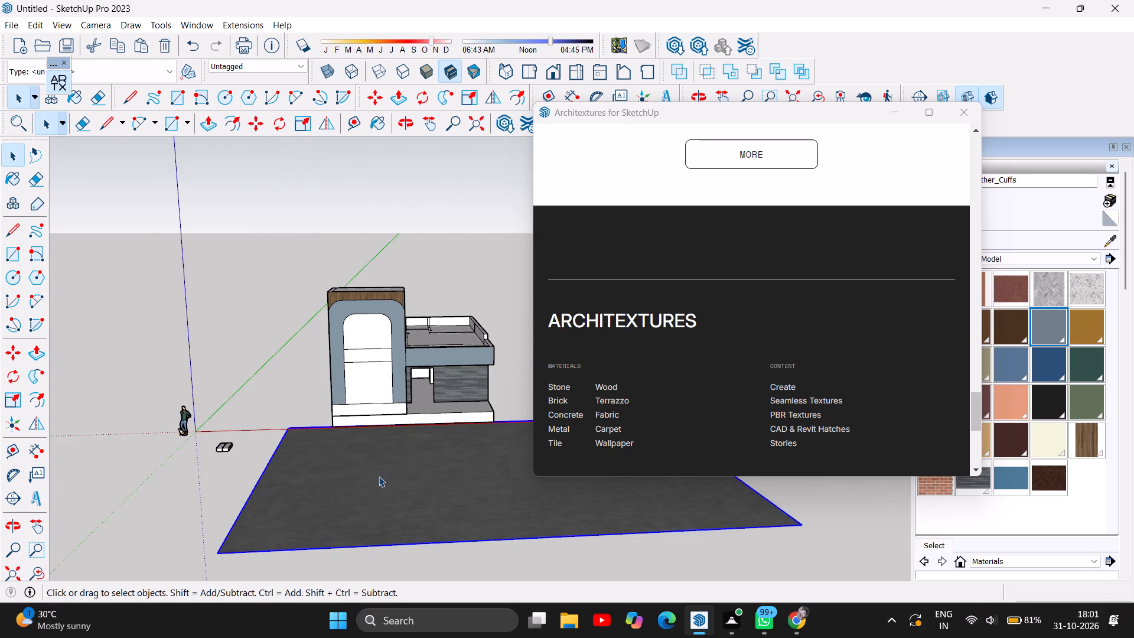
# Move the imported render image about 22' 1" away from the front of the house.
pyautogui.click(367, 90)
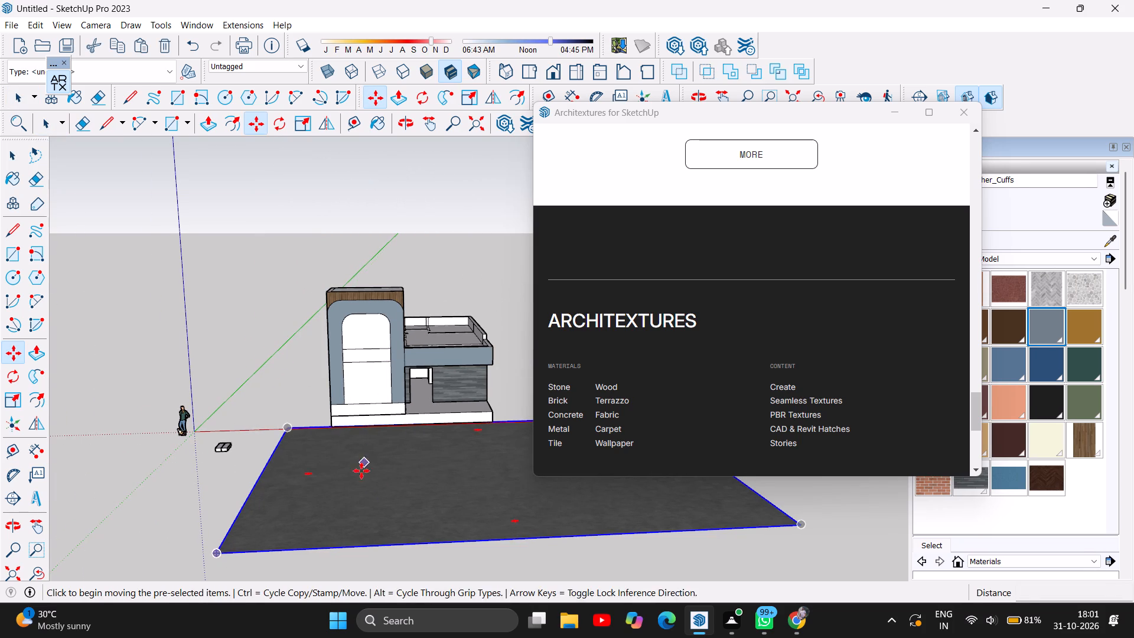
pyautogui.moveTo(367, 471); pyautogui.dragTo(351, 533)
pyautogui.click(354, 531)
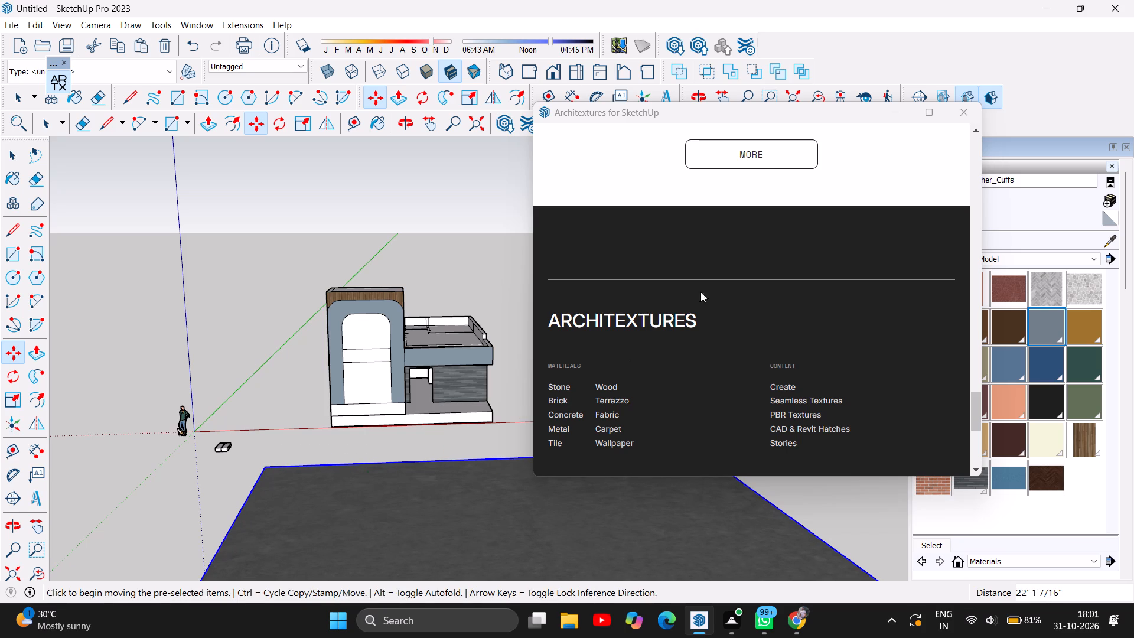
# Load more Architextures materials, look through them for suitable facade finishes, and close the texture library.
pyautogui.click(774, 146)
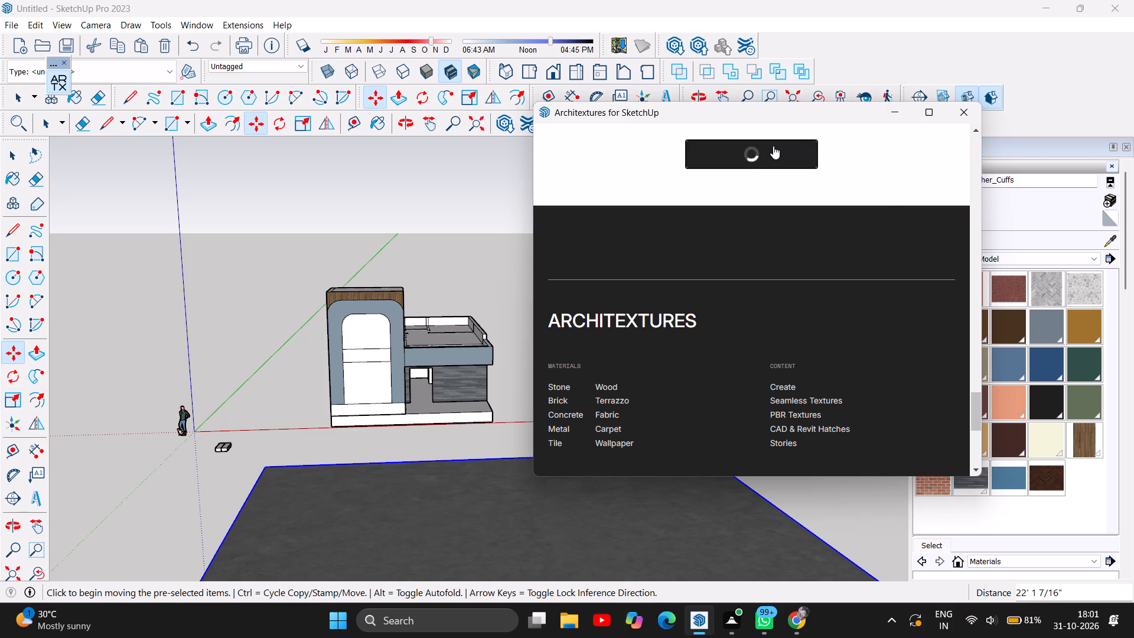
pyautogui.scroll(3, 800, 346)
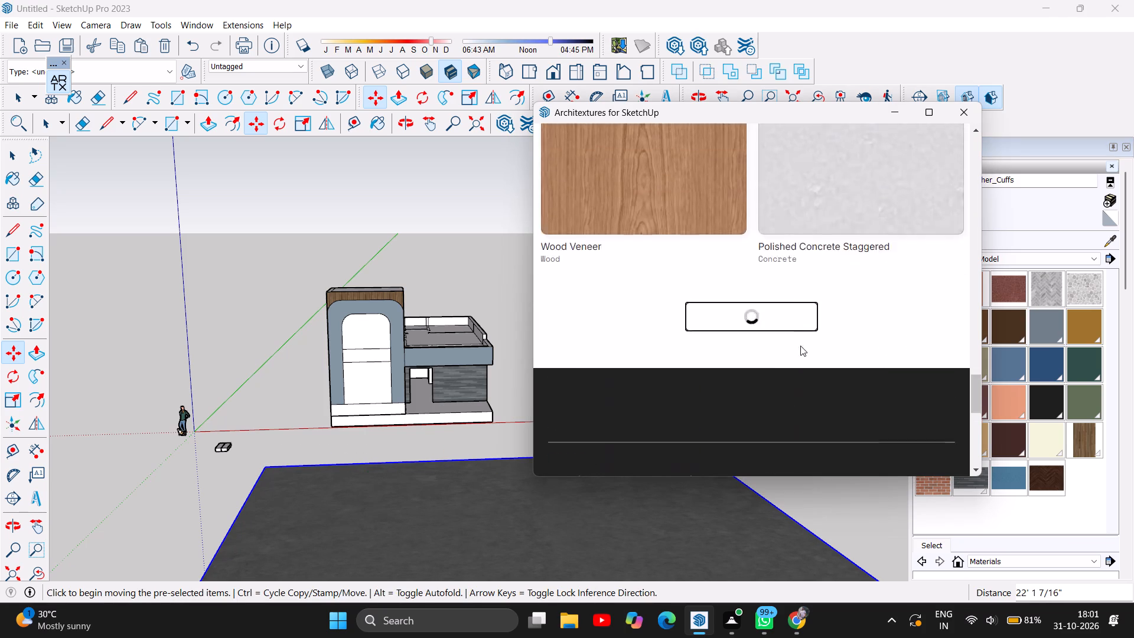
pyautogui.scroll(2, 800, 346)
pyautogui.scroll(-2, 783, 275)
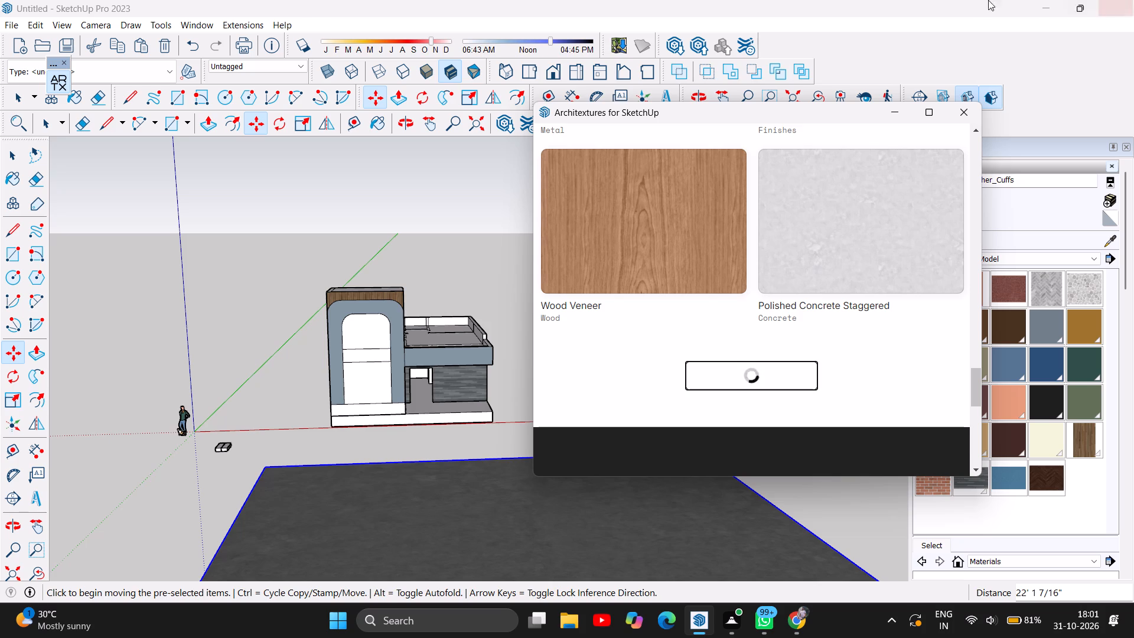
pyautogui.scroll(-3, 691, 304)
pyautogui.scroll(-1, 815, 374)
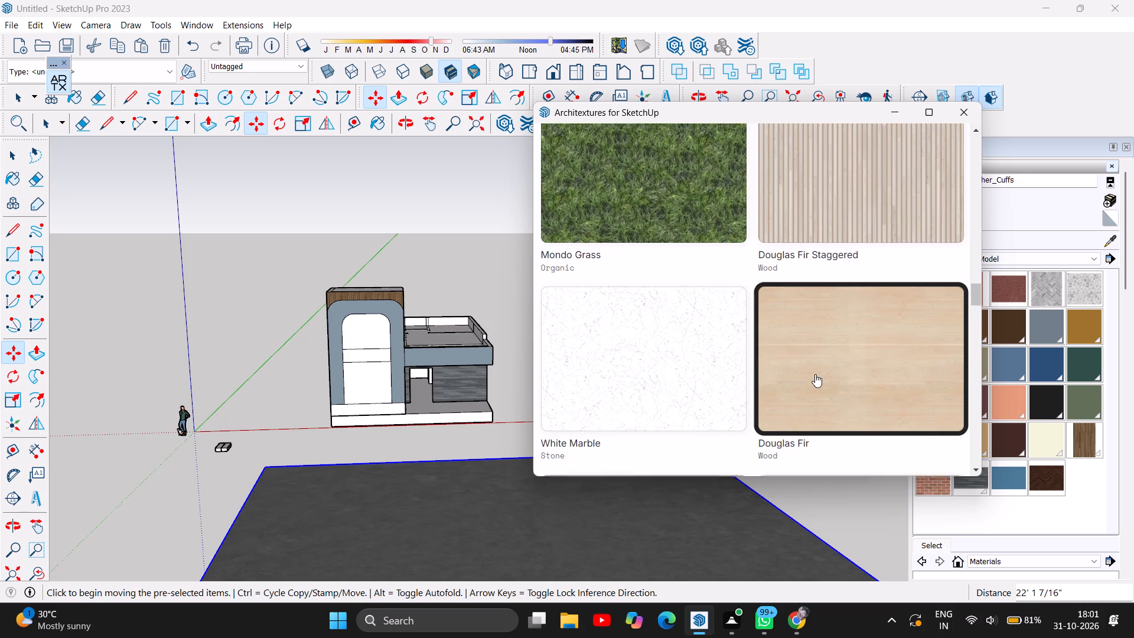
pyautogui.scroll(-6, 815, 374)
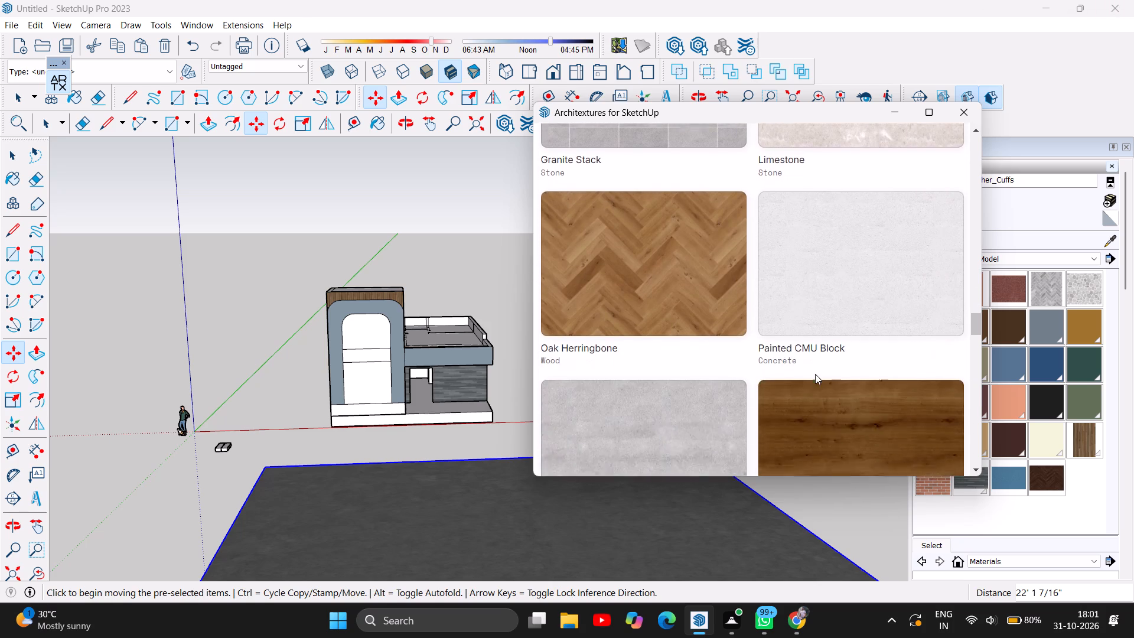
pyautogui.scroll(-8, 815, 374)
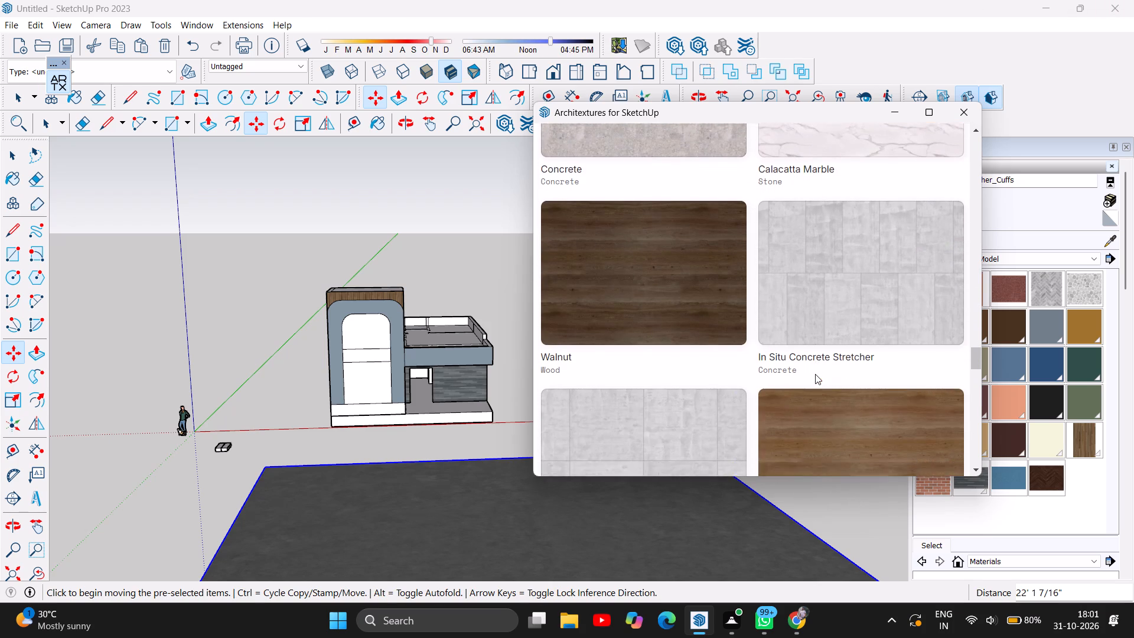
pyautogui.scroll(-11, 815, 374)
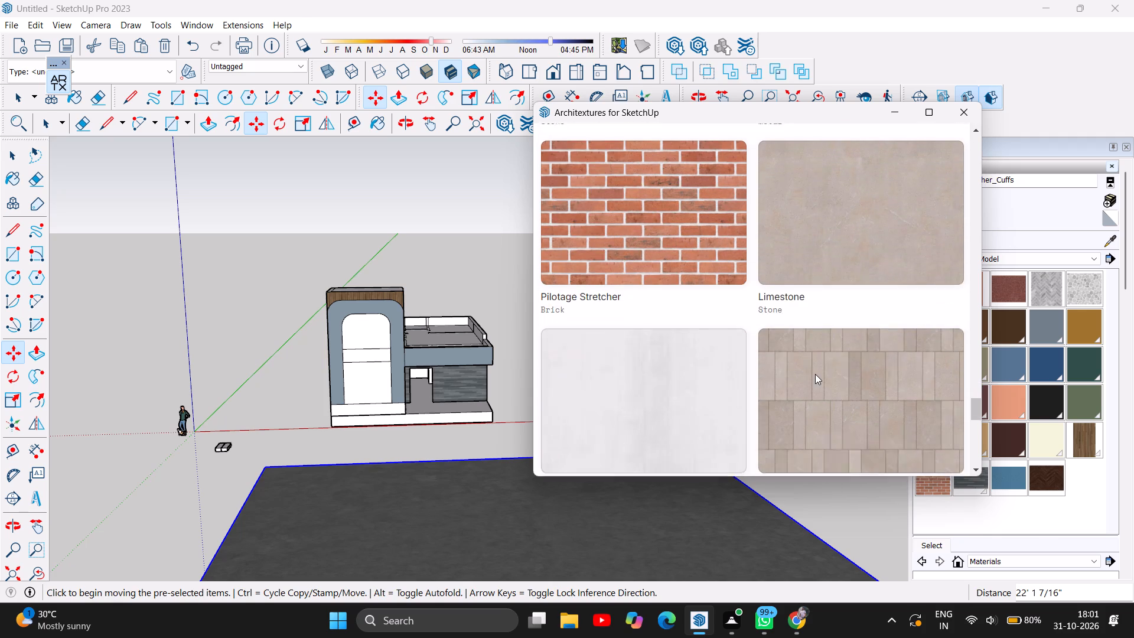
pyautogui.scroll(-4, 815, 374)
pyautogui.click(755, 201)
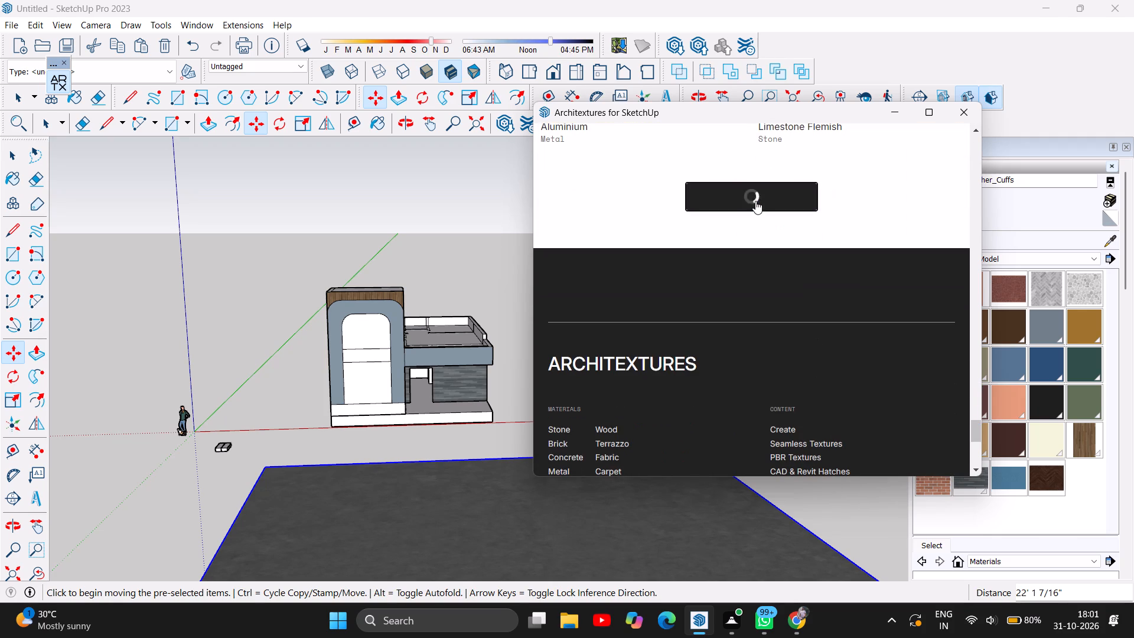
pyautogui.scroll(-6, 722, 286)
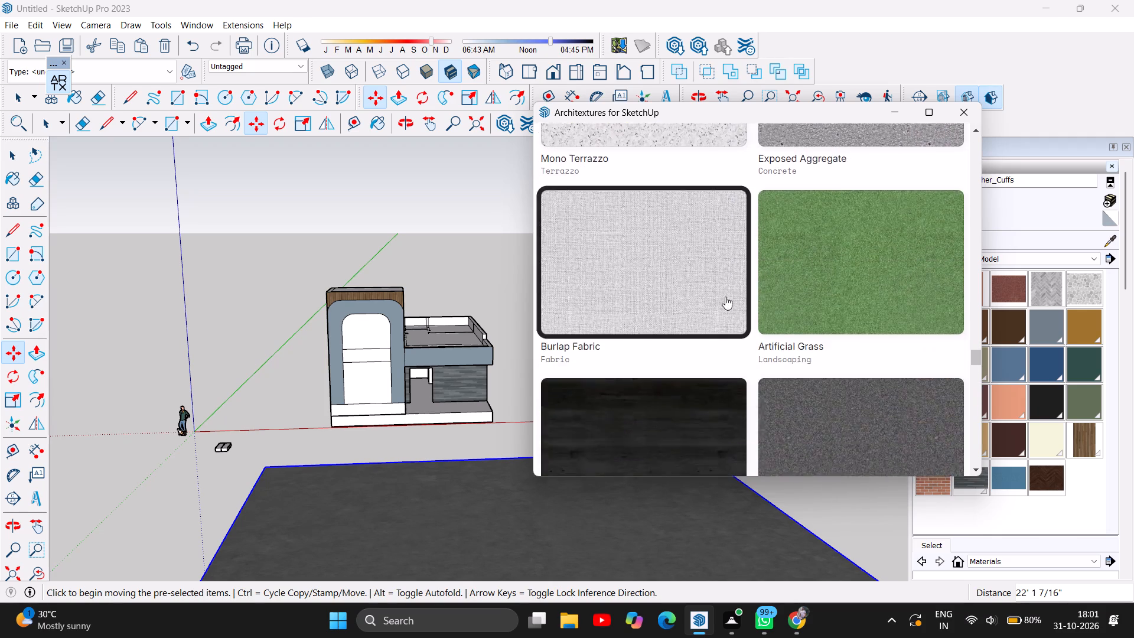
pyautogui.scroll(-12, 725, 297)
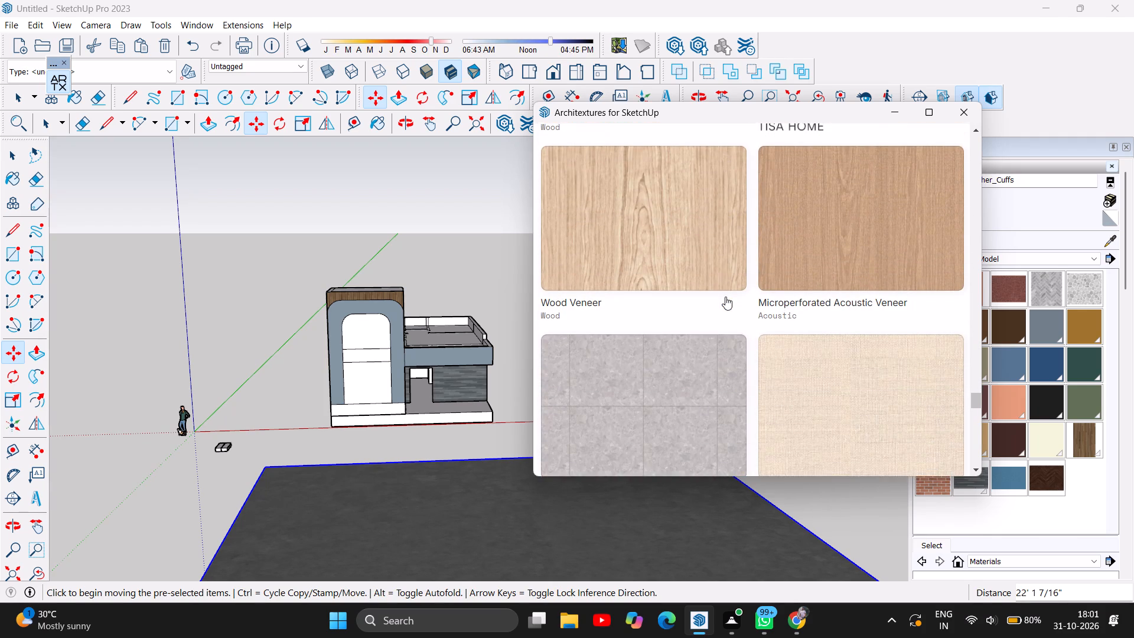
pyautogui.scroll(-9, 725, 297)
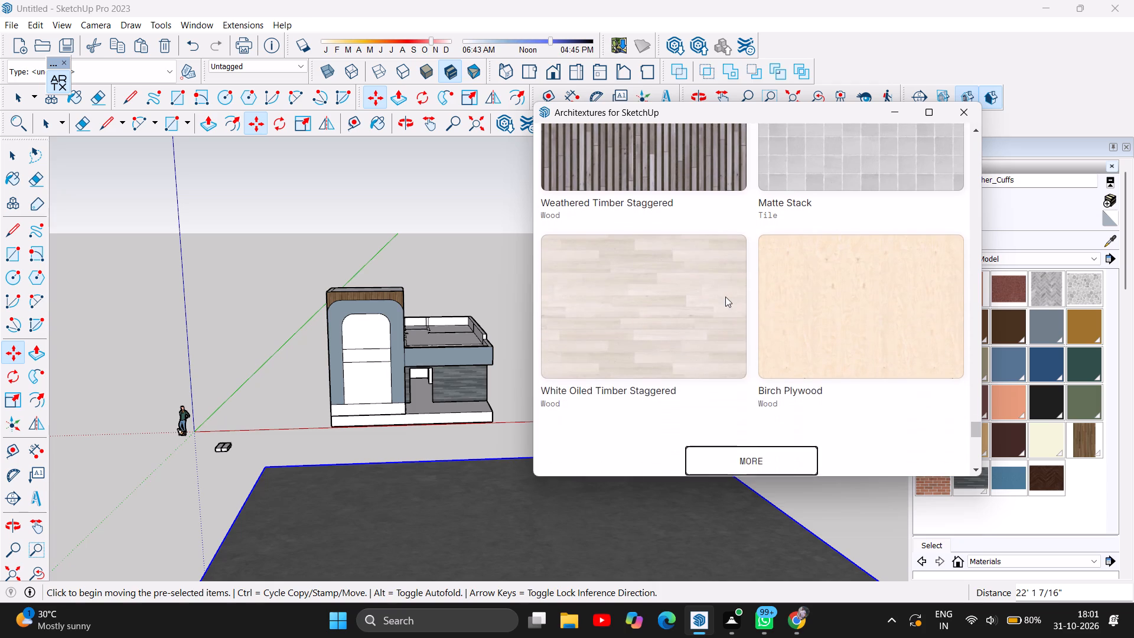
pyautogui.scroll(-5, 725, 297)
pyautogui.click(970, 110)
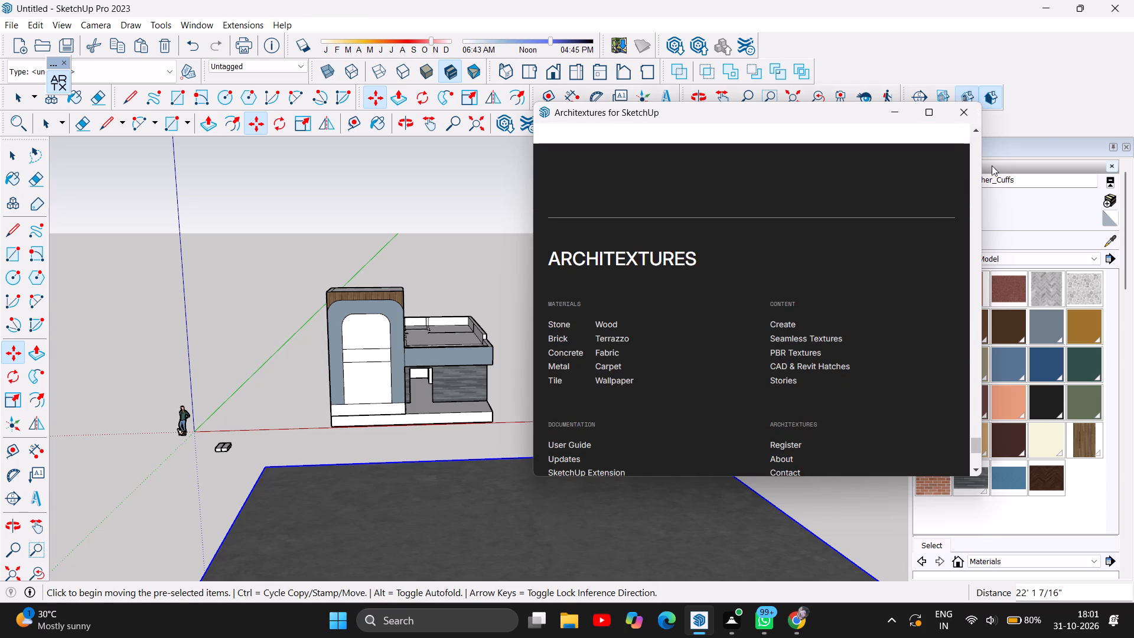
# Paint the upper horizontal facade band and the arched frame with the terracotta-orange texture from the model's materials.
pyautogui.scroll(-3, 1036, 338)
pyautogui.scroll(4, 1039, 365)
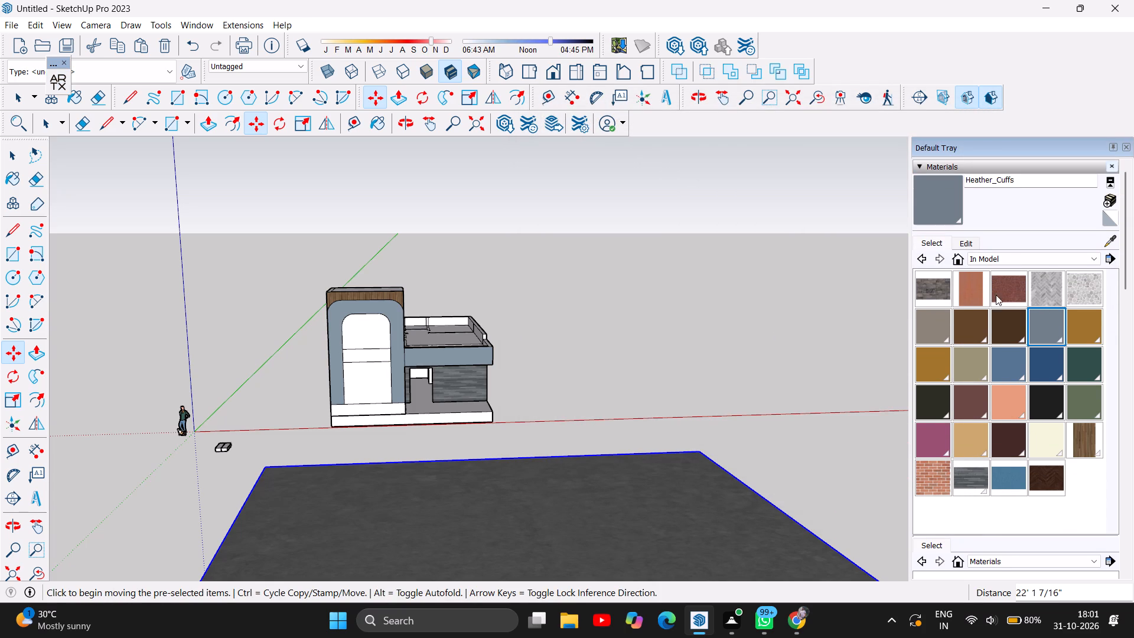
pyautogui.click(974, 295)
pyautogui.click(431, 364)
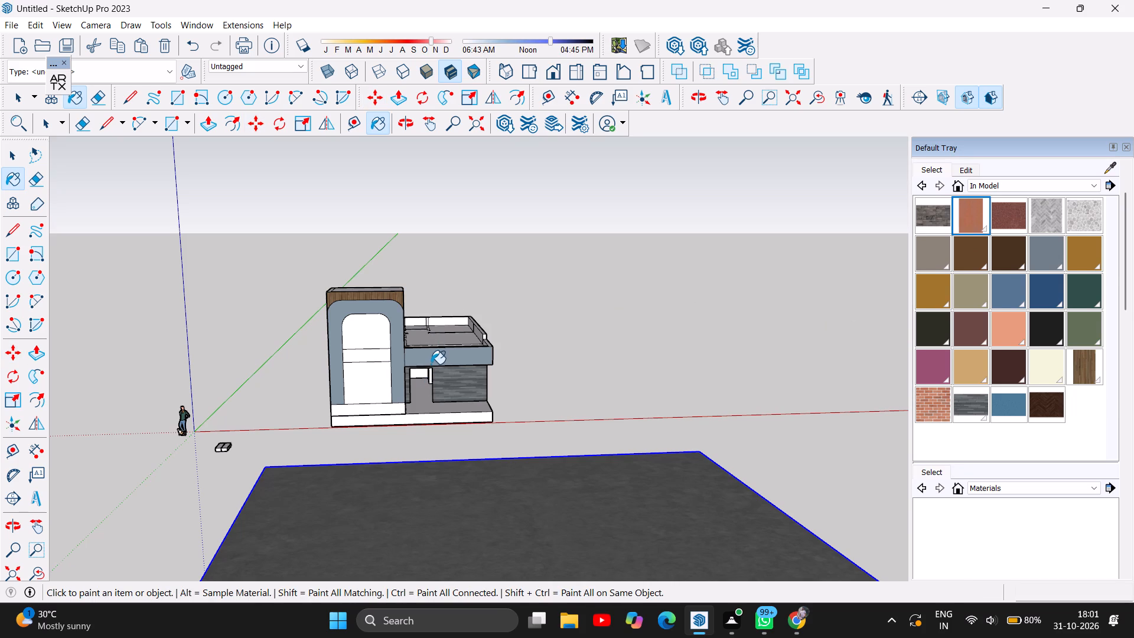
pyautogui.click(396, 353)
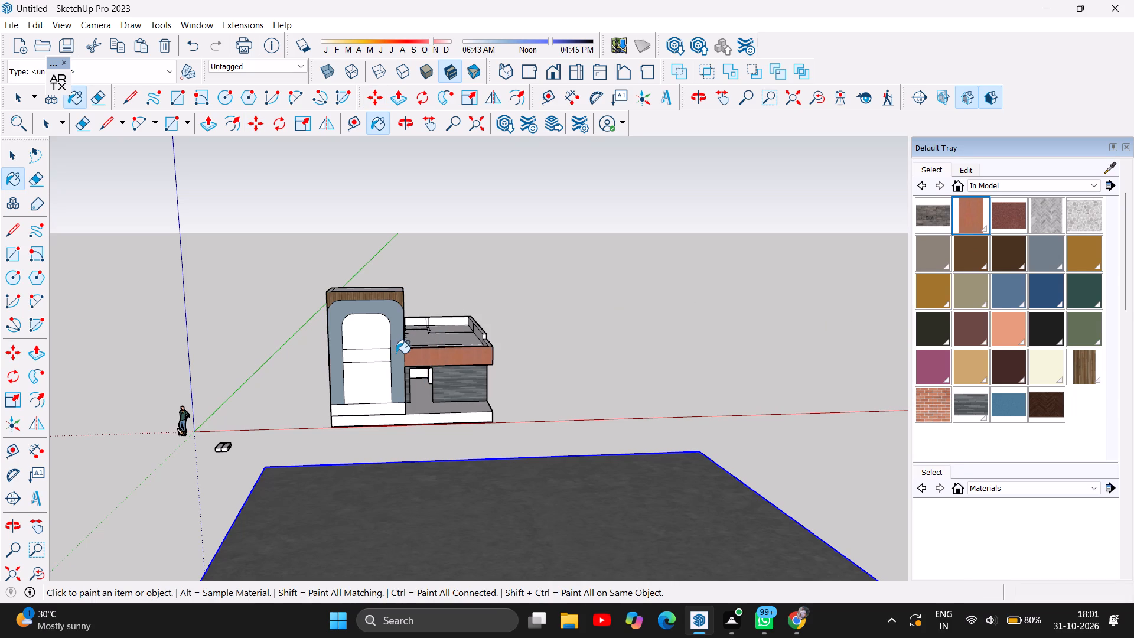
pyautogui.scroll(4, 506, 402)
pyautogui.scroll(3, 397, 347)
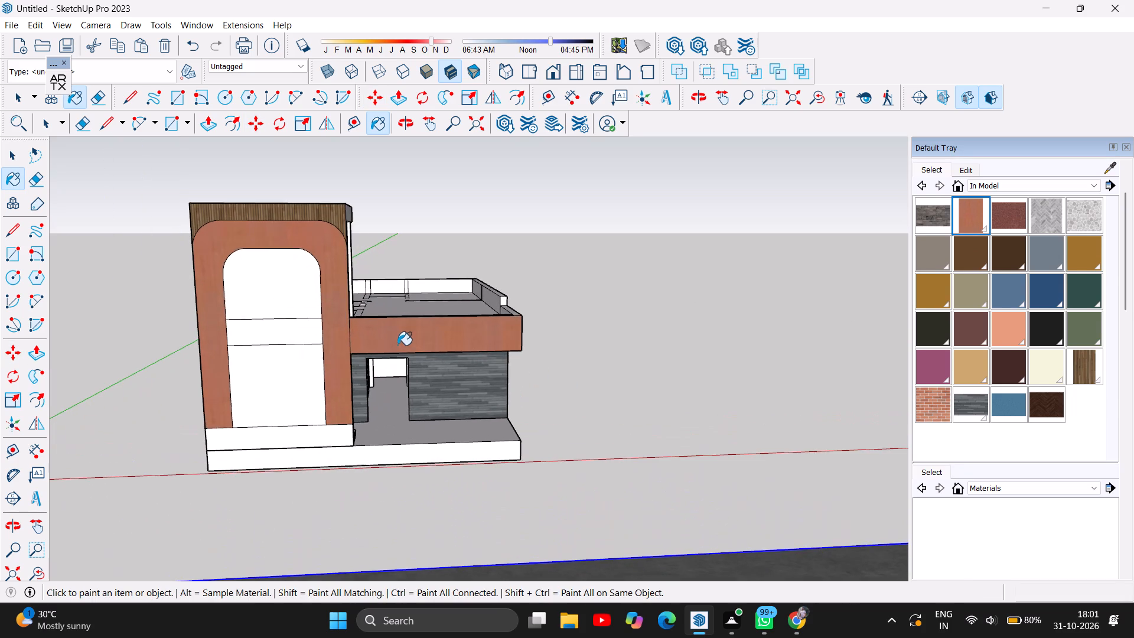
pyautogui.scroll(2, 327, 262)
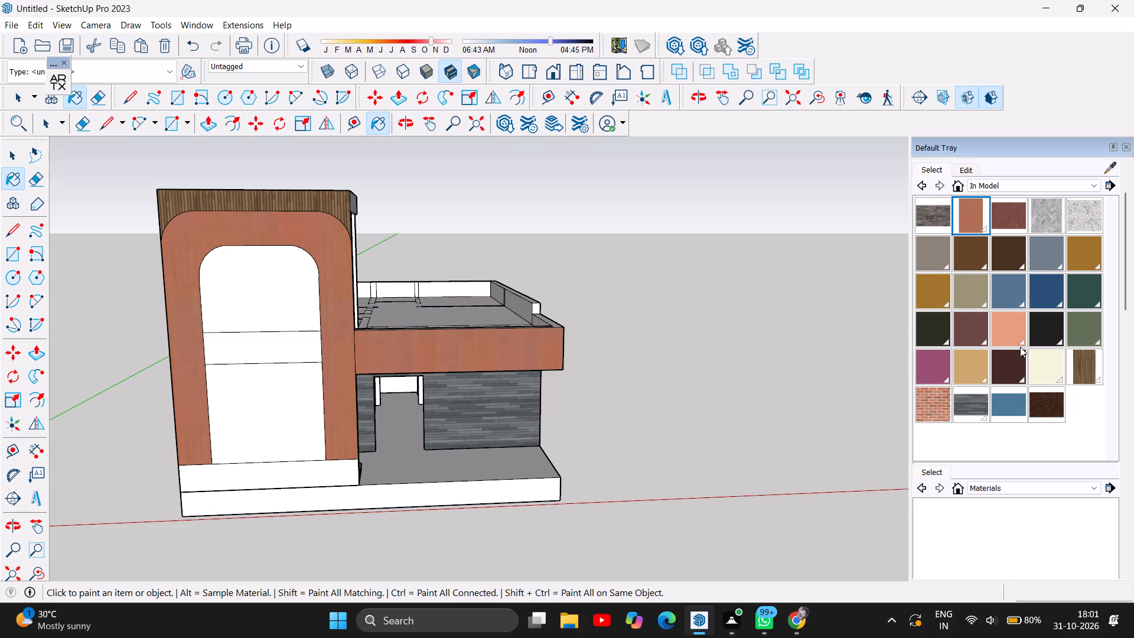
# Paint the upper horizontal facade band with the cream Lily_Light colour from the model's materials.
pyautogui.click(1037, 364)
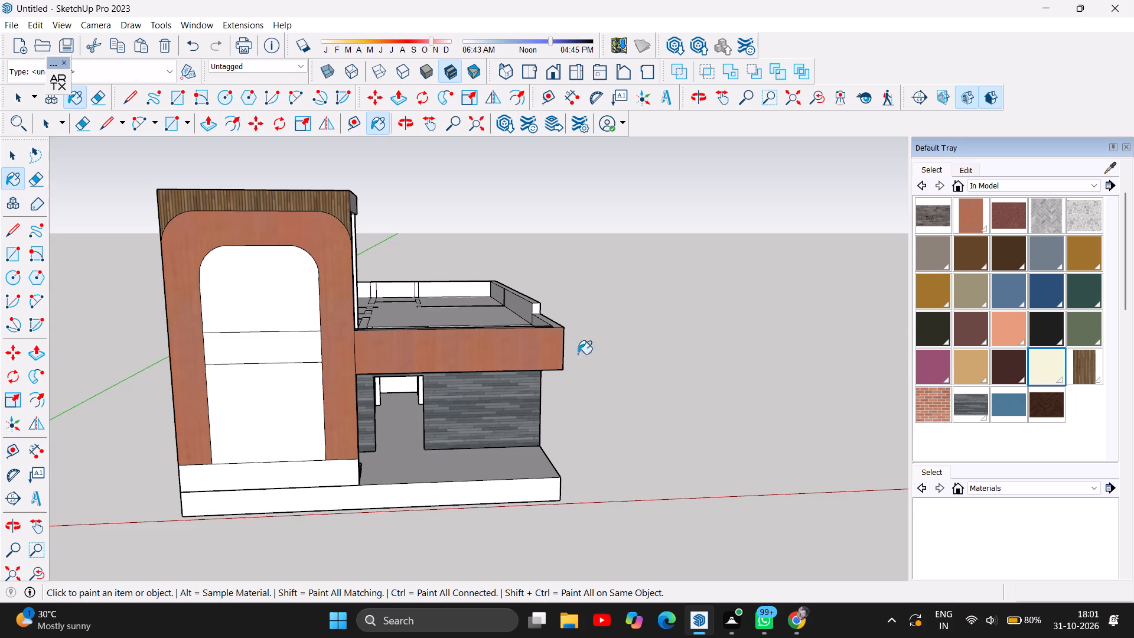
pyautogui.click(529, 359)
# Edit the Lily_Light colour with the HLS picker, setting saturation to 100 and lightness to 88.
pyautogui.scroll(3, 416, 397)
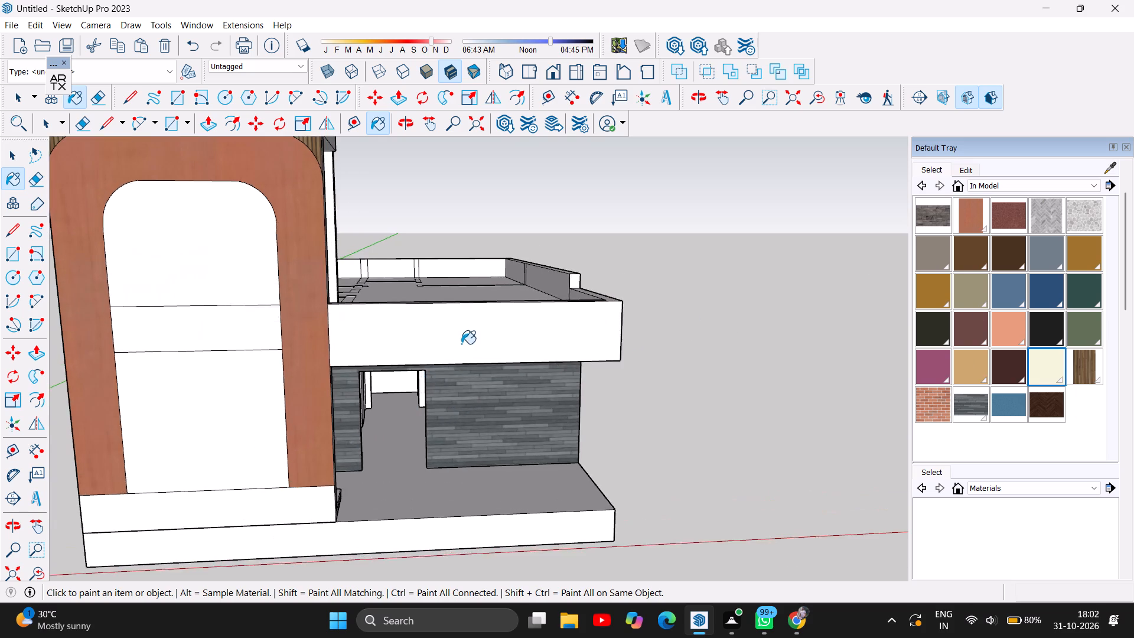
pyautogui.scroll(3, 518, 331)
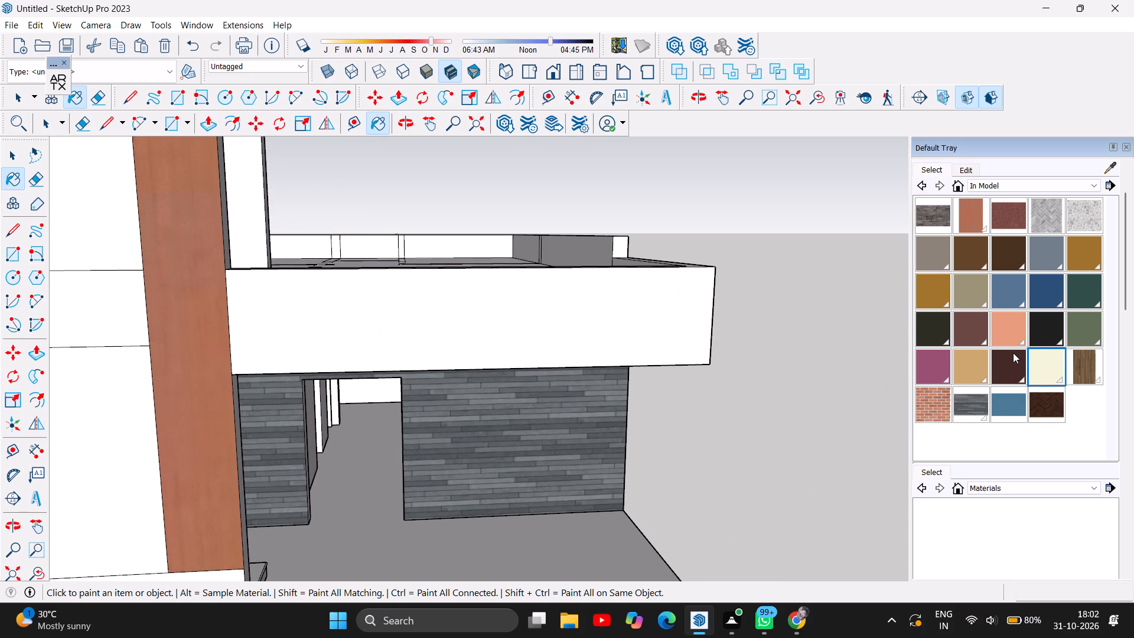
pyautogui.scroll(2, 1011, 353)
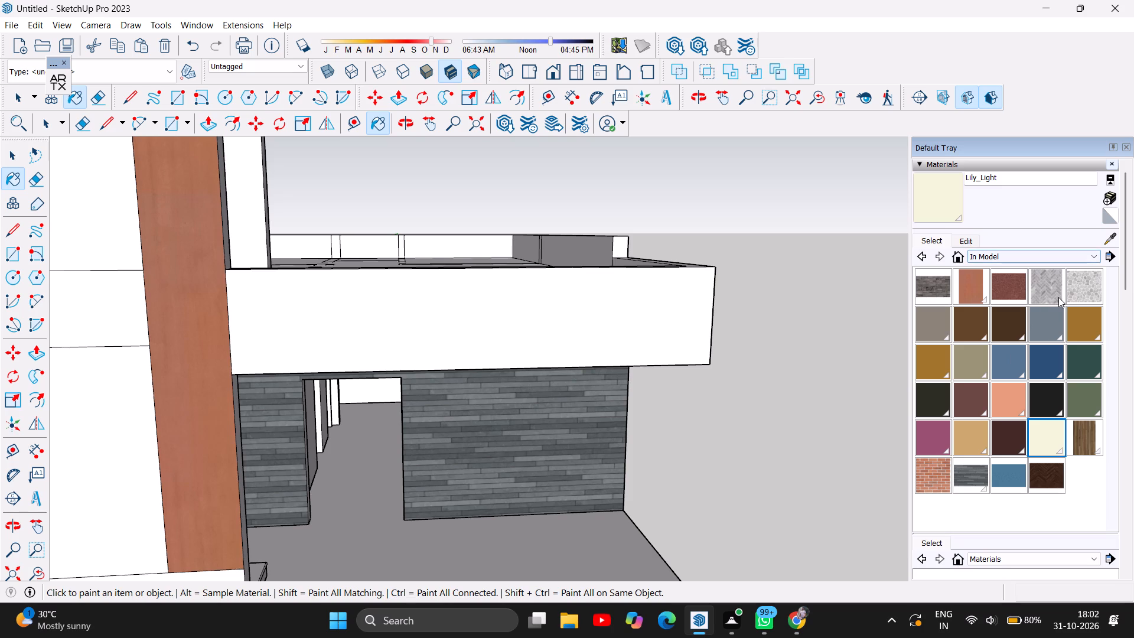
pyautogui.click(964, 243)
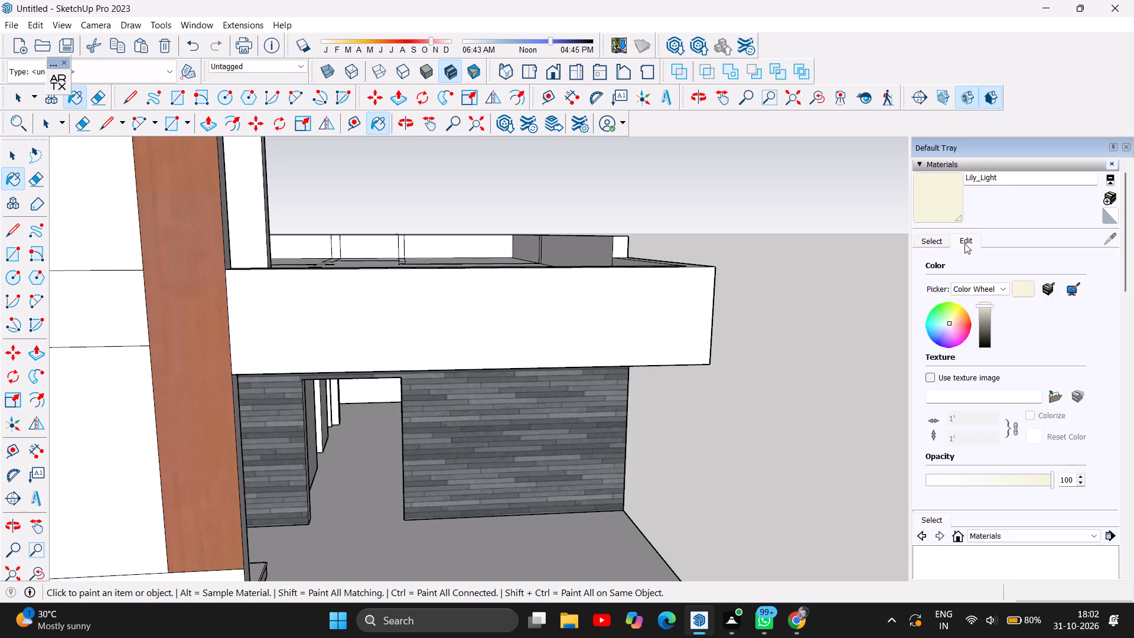
pyautogui.click(1003, 287)
pyautogui.click(993, 306)
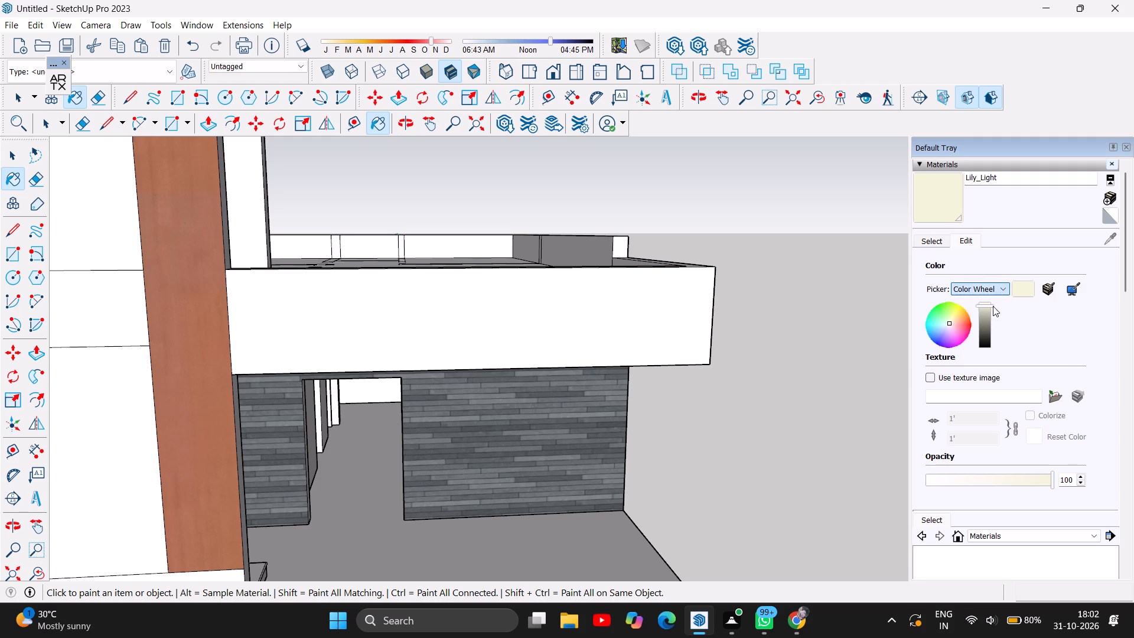
pyautogui.click(1002, 336)
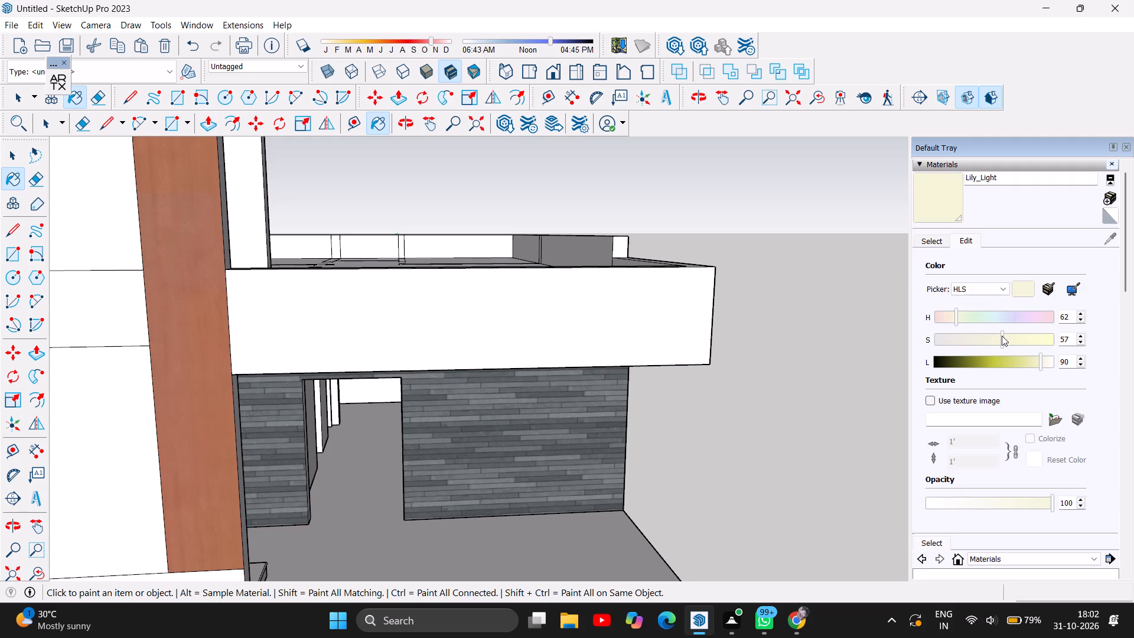
pyautogui.click(1006, 338)
pyautogui.click(1012, 340)
pyautogui.doubleClick(1018, 341)
pyautogui.moveTo(1021, 343); pyautogui.dragTo(1051, 342)
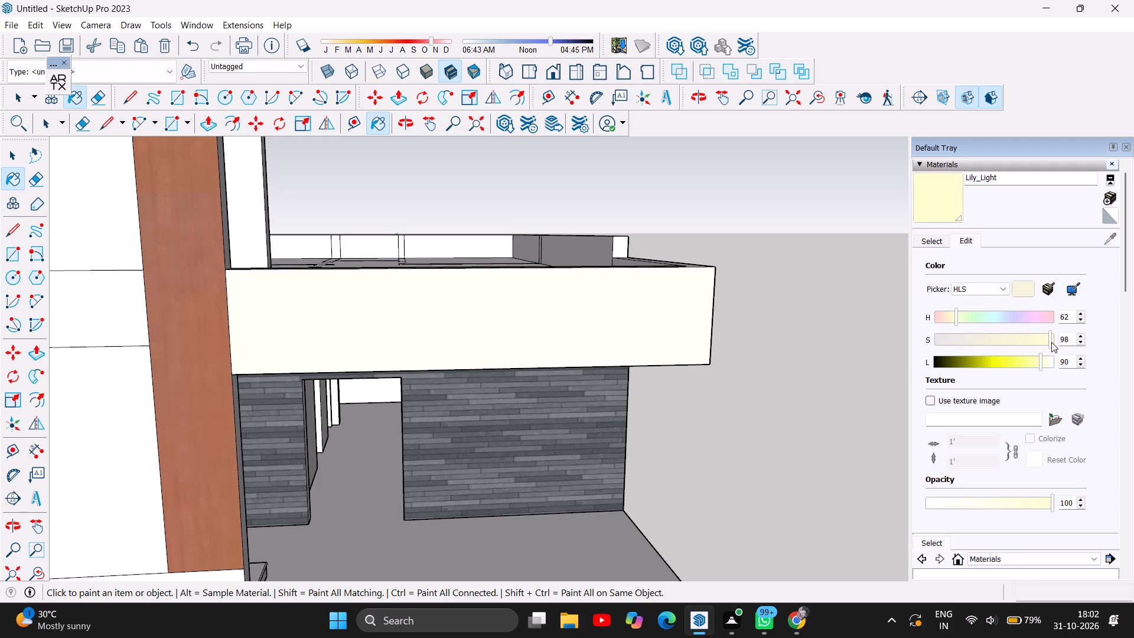
pyautogui.moveTo(1051, 342); pyautogui.dragTo(1058, 345)
pyautogui.moveTo(1042, 358); pyautogui.dragTo(1034, 362)
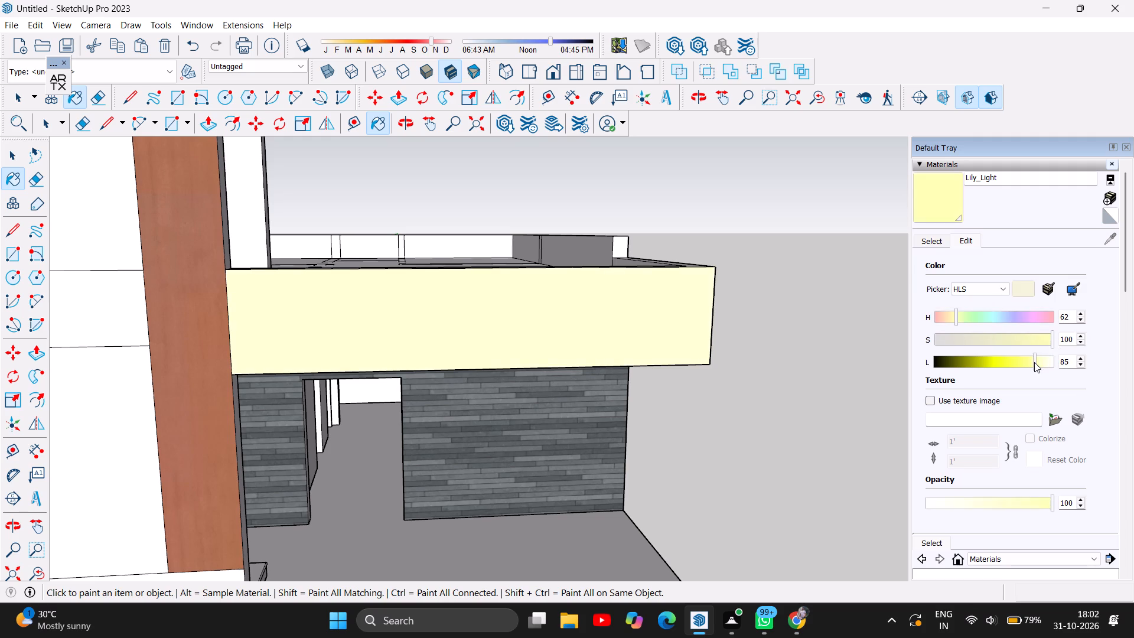
pyautogui.moveTo(1034, 362); pyautogui.dragTo(1026, 364)
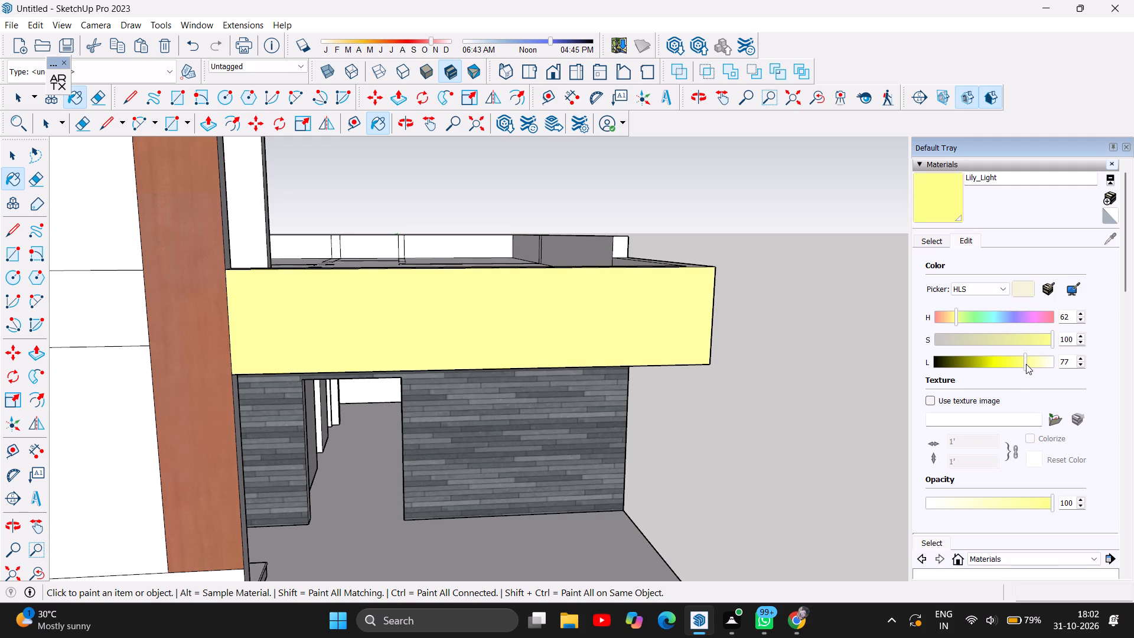
pyautogui.moveTo(1026, 364); pyautogui.dragTo(1038, 364)
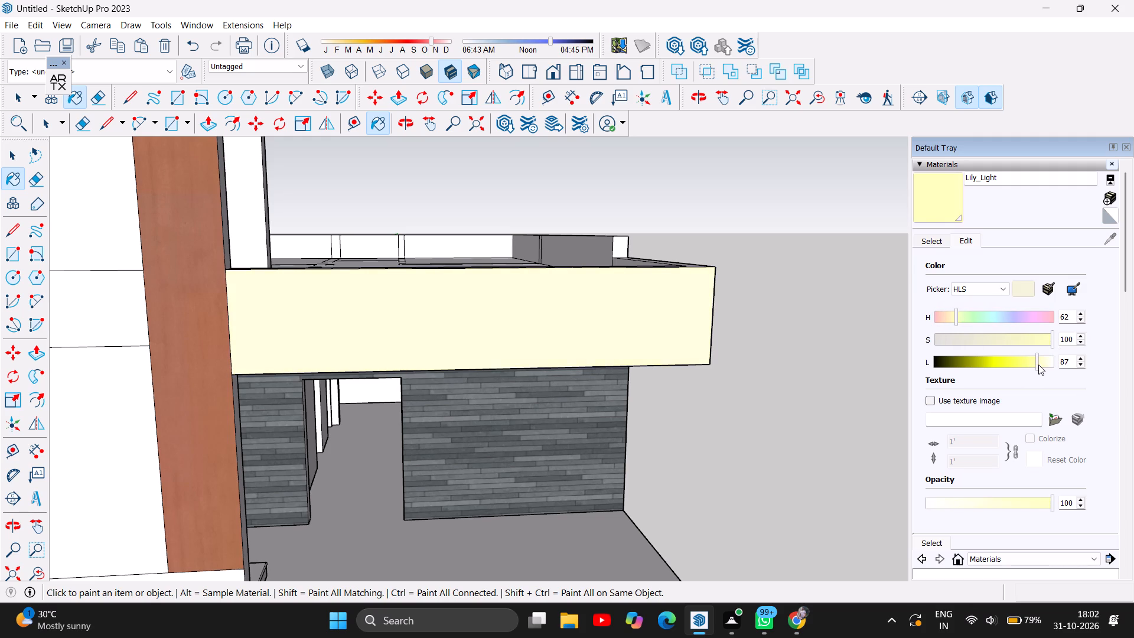
pyautogui.moveTo(1038, 364); pyautogui.dragTo(1038, 364)
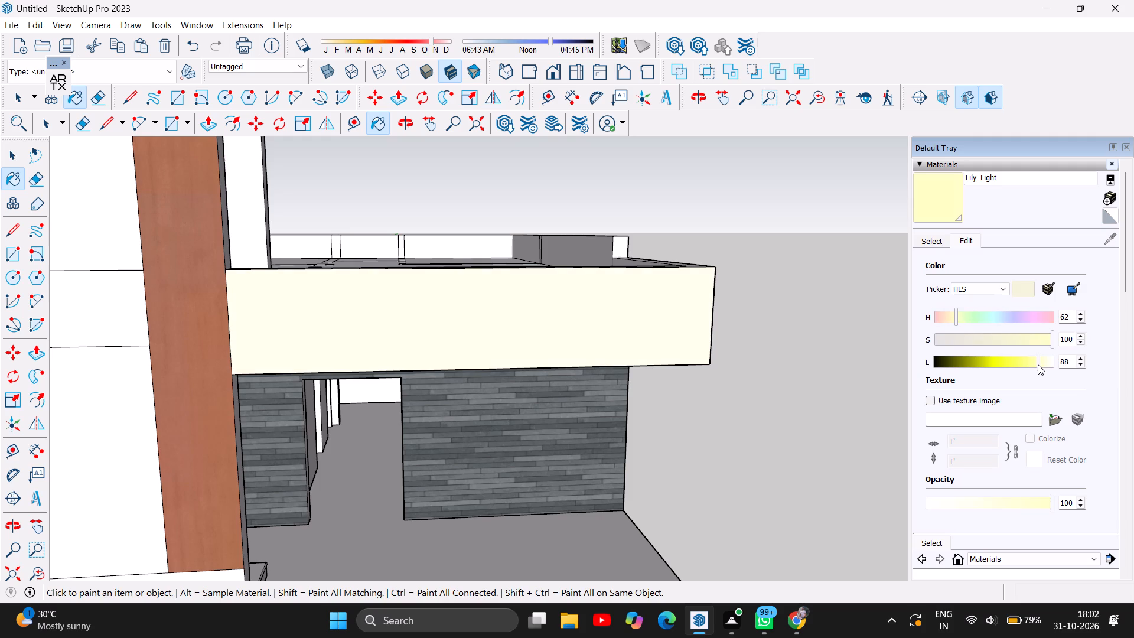
# Paint the base block beneath the arched frame with the Lily_Light colour.
pyautogui.scroll(-2, 408, 214)
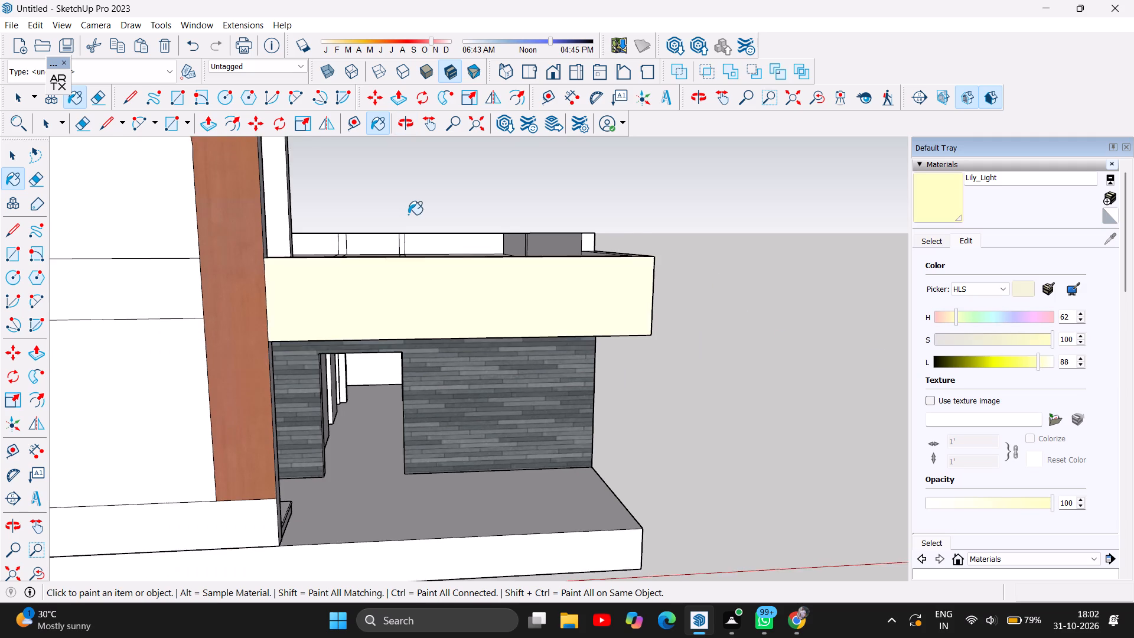
pyautogui.scroll(-2, 408, 214)
pyautogui.scroll(-2, 578, 315)
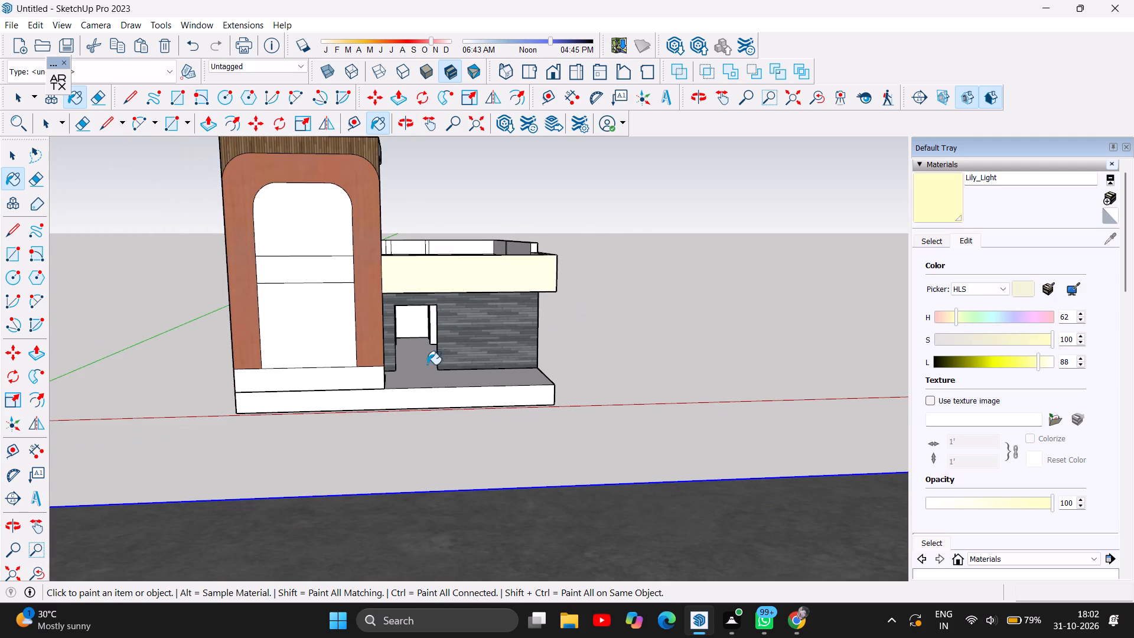
pyautogui.click(353, 377)
# Set Lily_Light's lightness to 93 and paint the long side wall and the tower's adjoining side face with it.
pyautogui.scroll(-2, 256, 468)
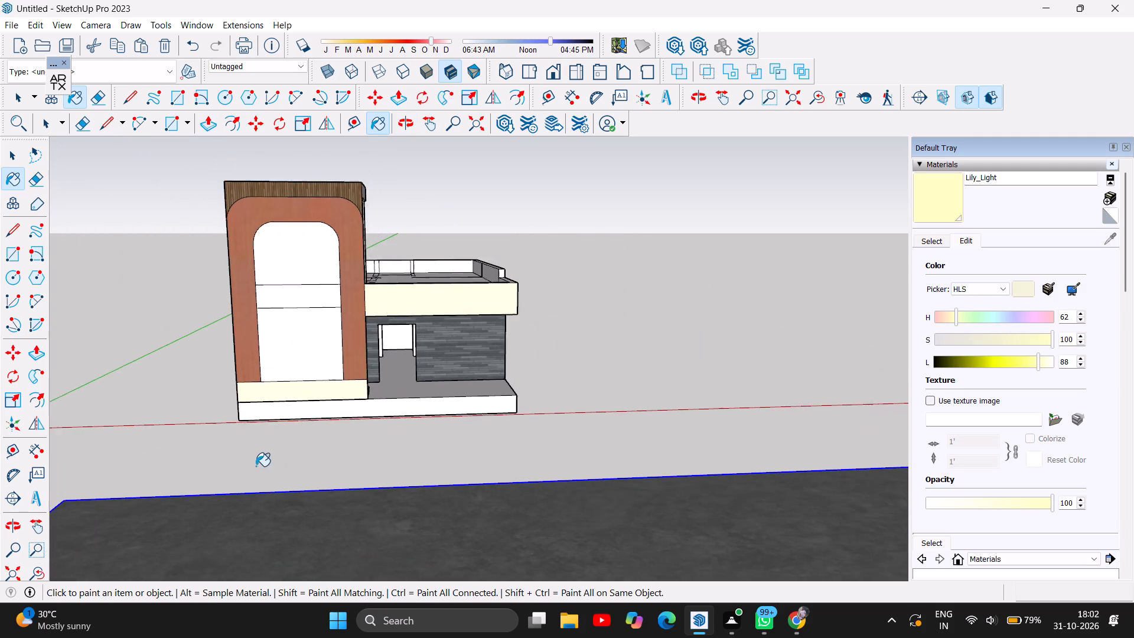
pyautogui.scroll(-2, 256, 466)
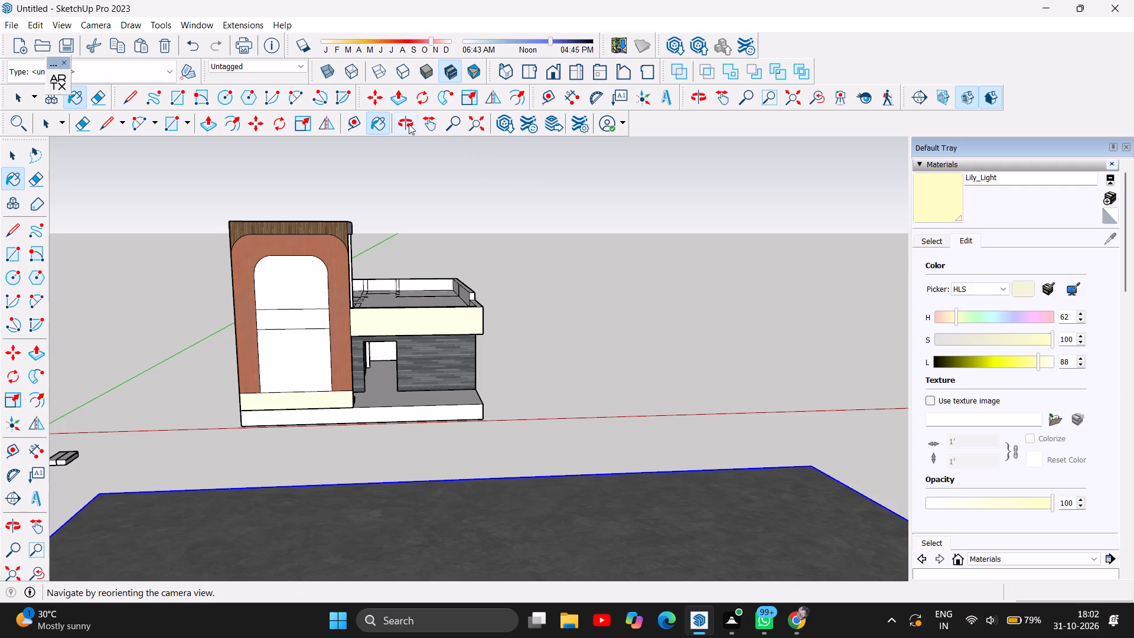
pyautogui.click(409, 124)
pyautogui.moveTo(587, 347); pyautogui.dragTo(342, 360)
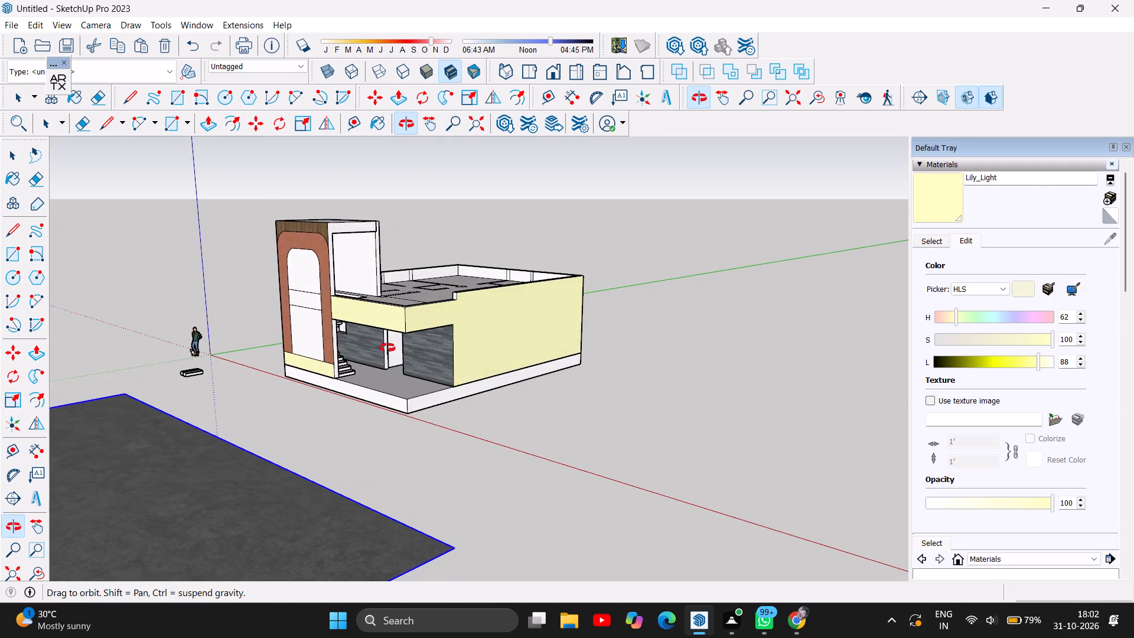
pyautogui.moveTo(386, 348); pyautogui.dragTo(708, 331)
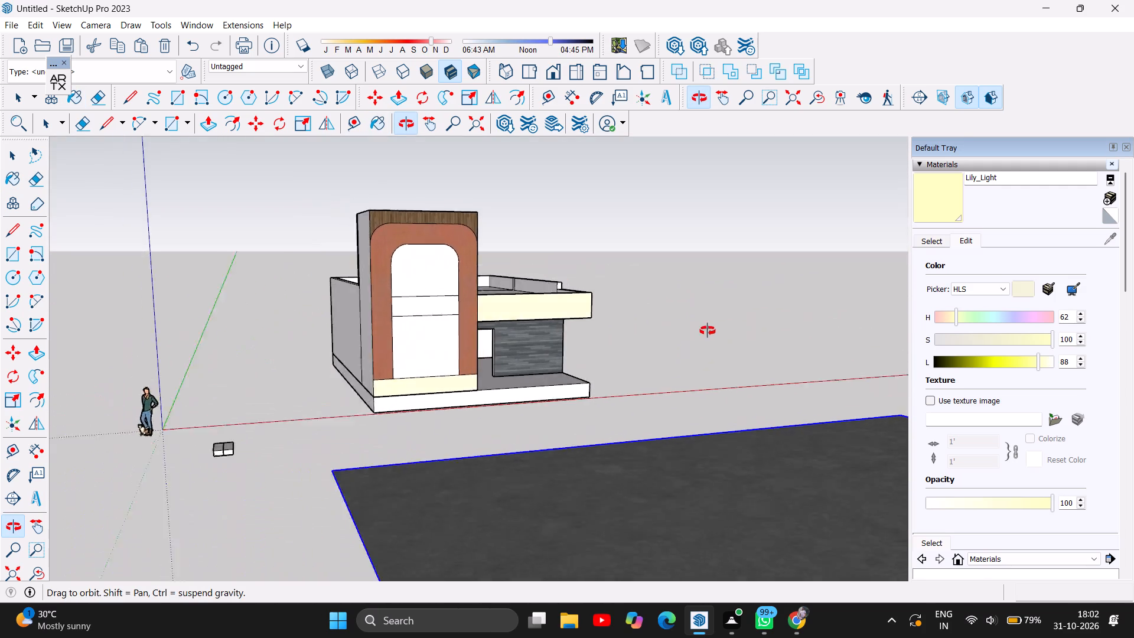
pyautogui.moveTo(708, 331); pyautogui.dragTo(766, 341)
pyautogui.moveTo(465, 422); pyautogui.dragTo(672, 415)
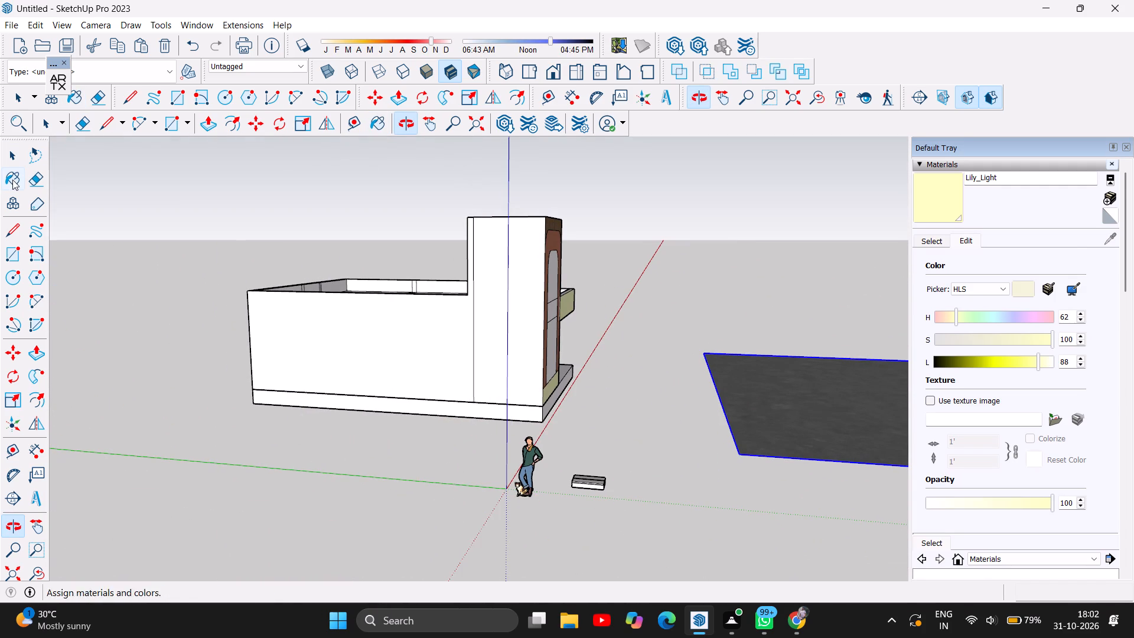
pyautogui.click(12, 180)
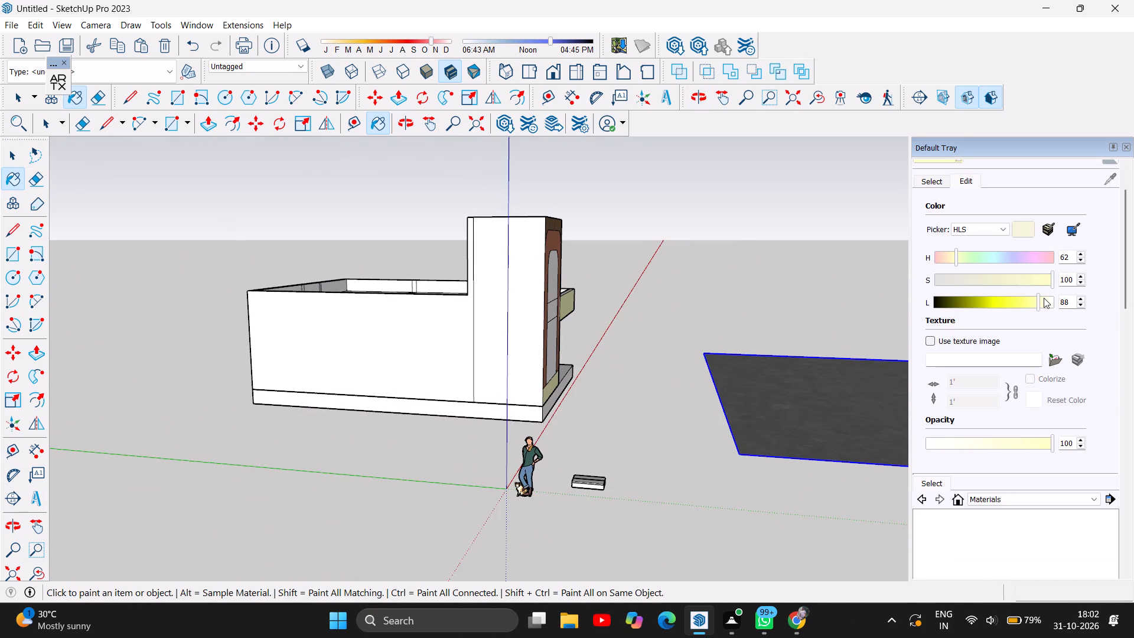
pyautogui.click(1044, 298)
pyautogui.click(462, 350)
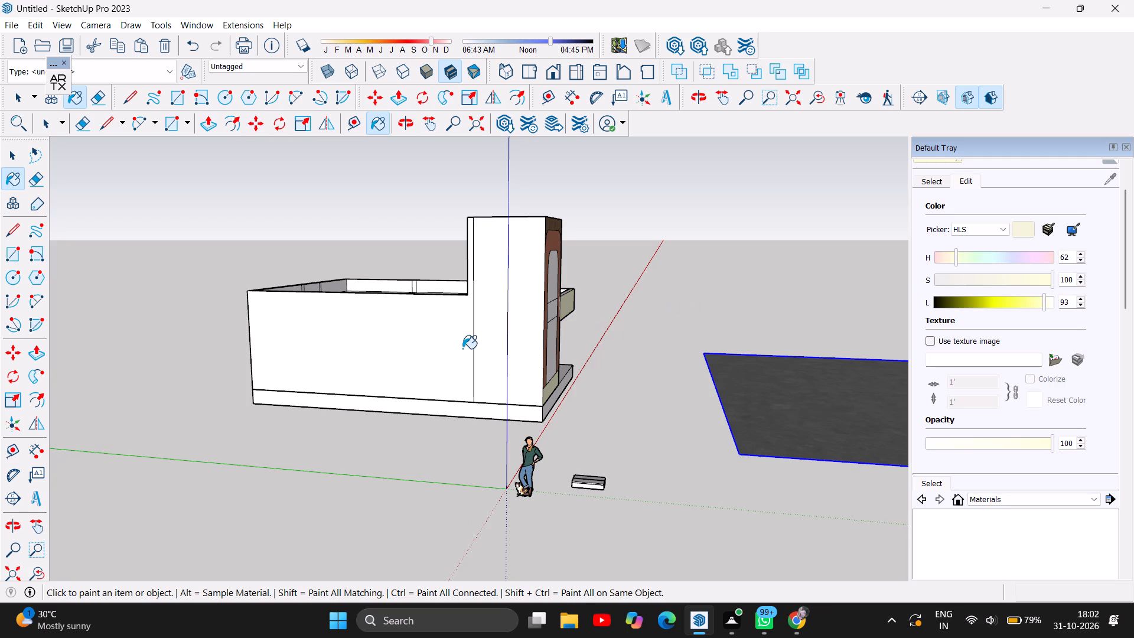
pyautogui.doubleClick(367, 321)
pyautogui.click(498, 316)
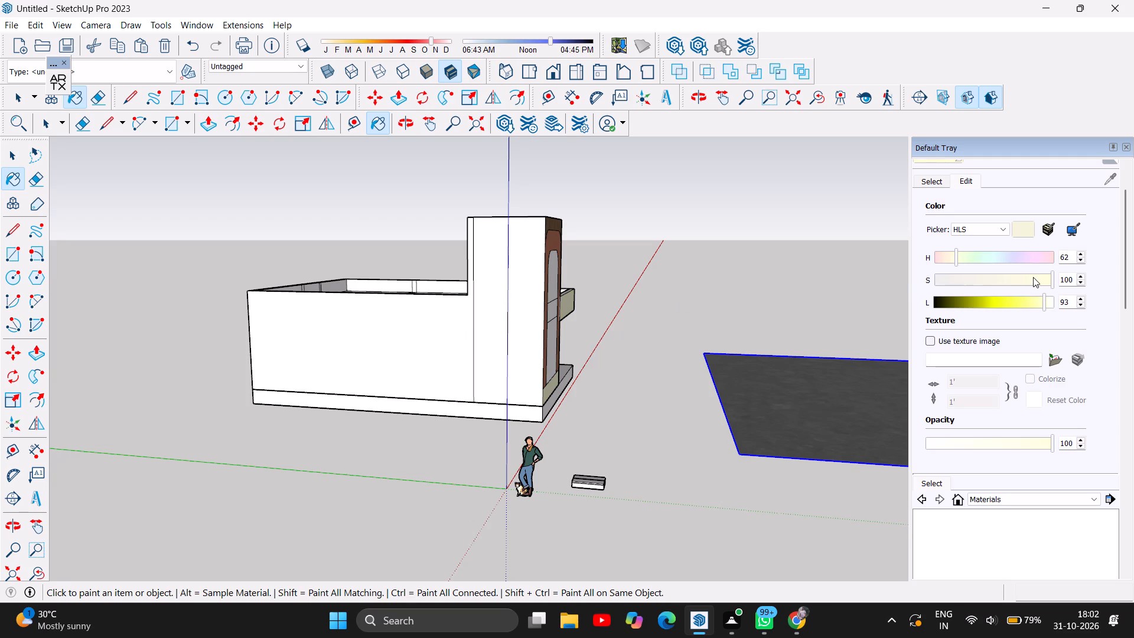
# Set Lily_Light's saturation to 84 and apply the colour again to the long side wall beside the tower.
pyautogui.click(1034, 278)
pyautogui.click(1035, 278)
pyautogui.click(397, 330)
pyautogui.click(0, 151)
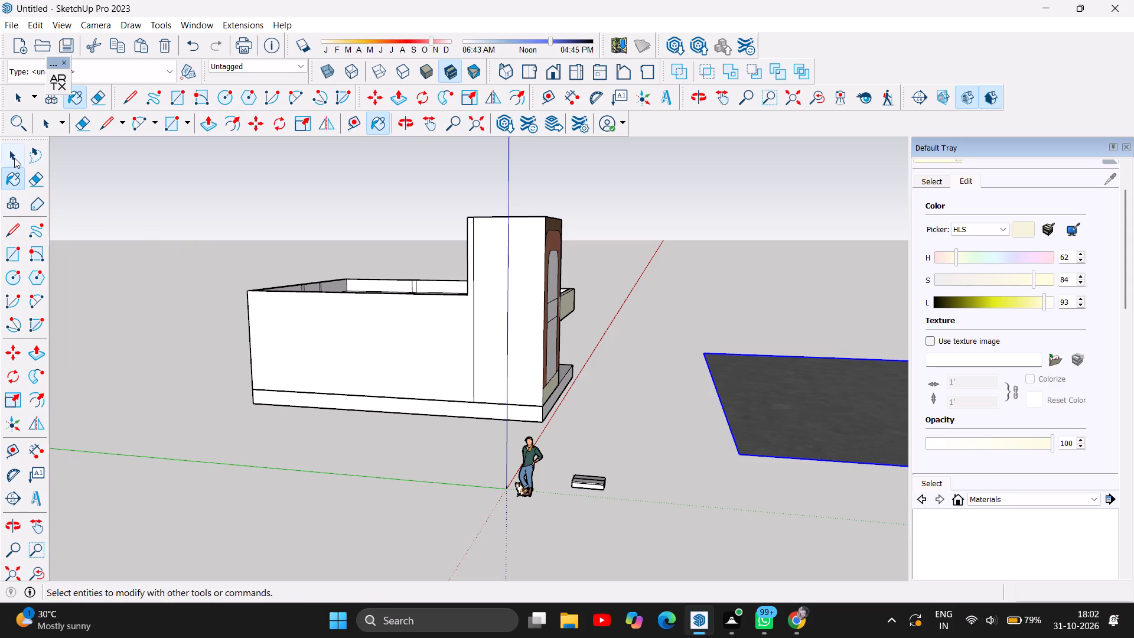
pyautogui.click(14, 158)
pyautogui.click(5, 185)
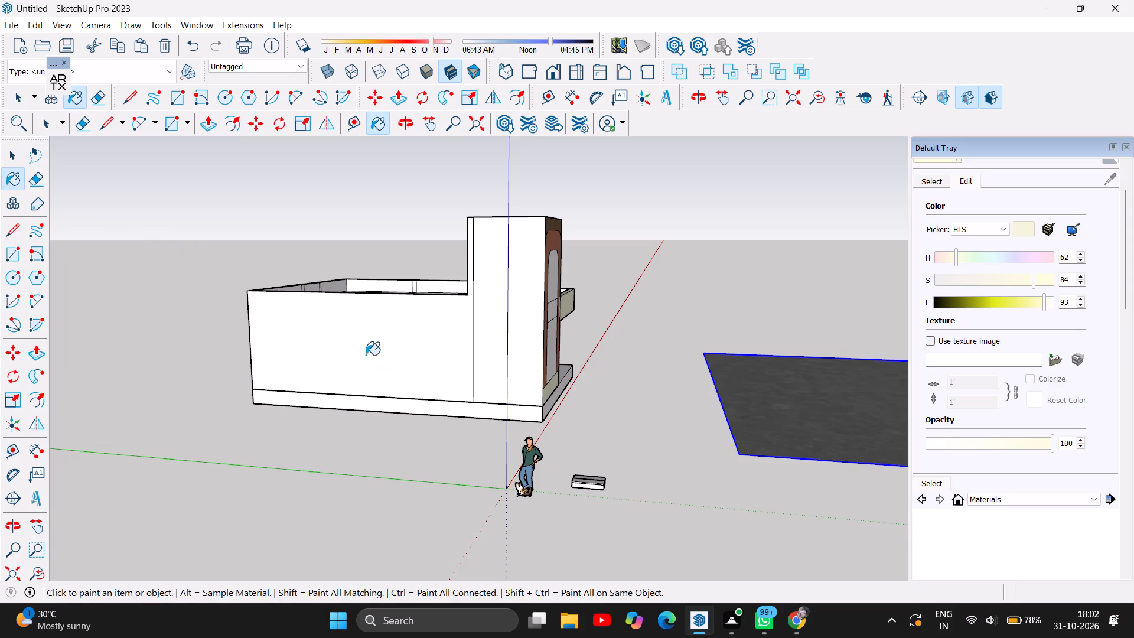
pyautogui.click(387, 336)
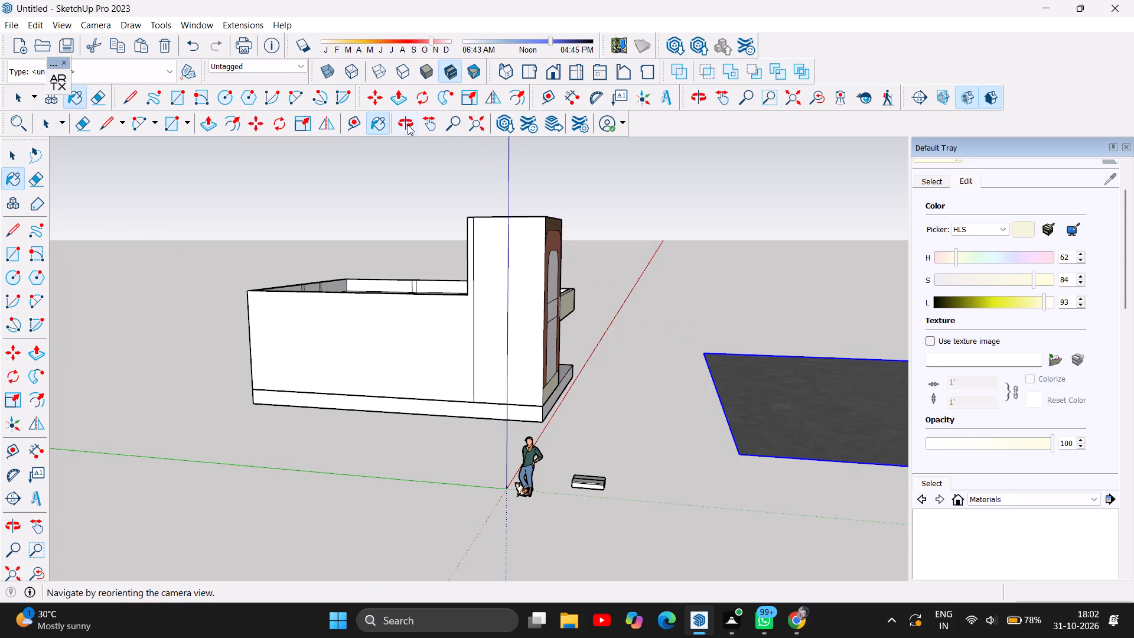
# Examine the painted front facade, entrance and side wall from several angles to judge the cream colour.
pyautogui.click(408, 125)
pyautogui.moveTo(572, 311); pyautogui.dragTo(211, 336)
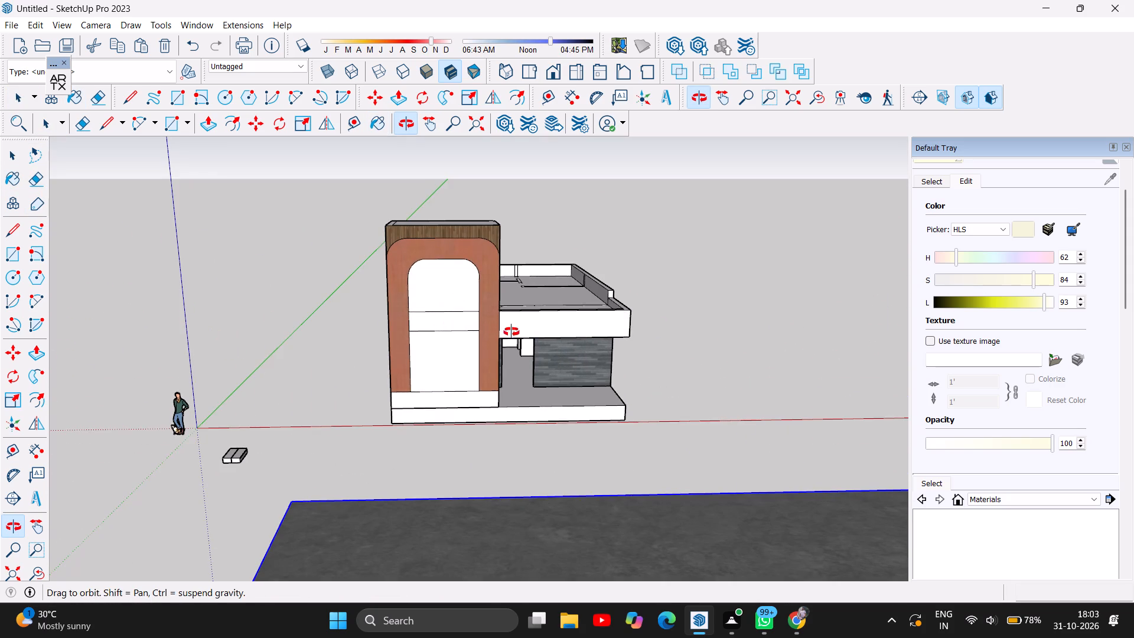
pyautogui.moveTo(511, 332); pyautogui.dragTo(498, 329)
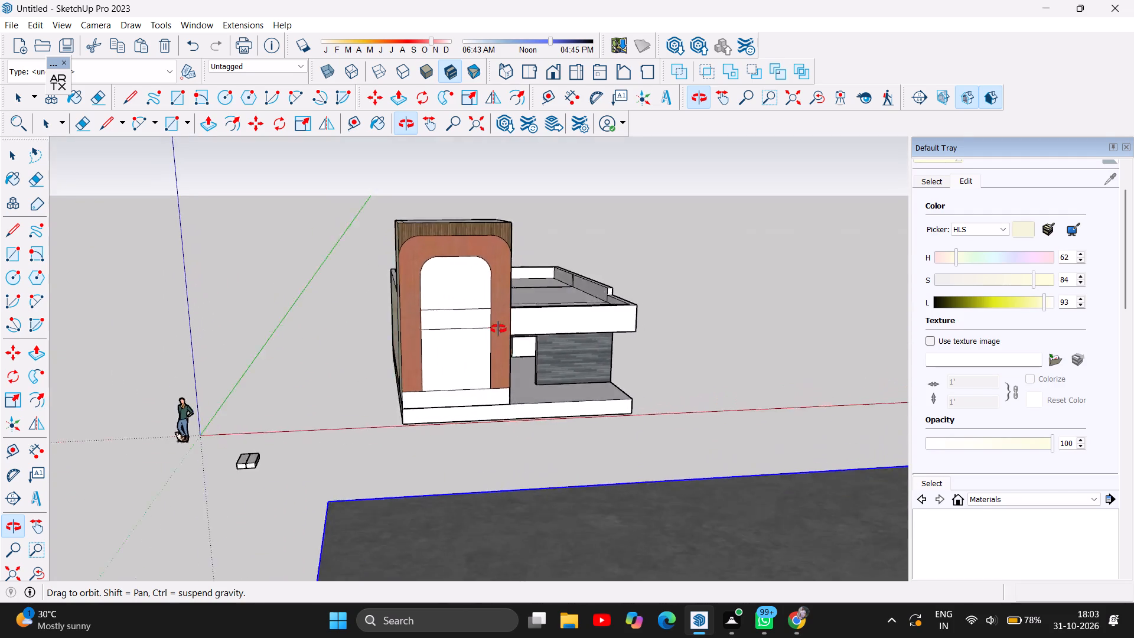
pyautogui.moveTo(498, 329); pyautogui.dragTo(465, 346)
pyautogui.scroll(5, 538, 347)
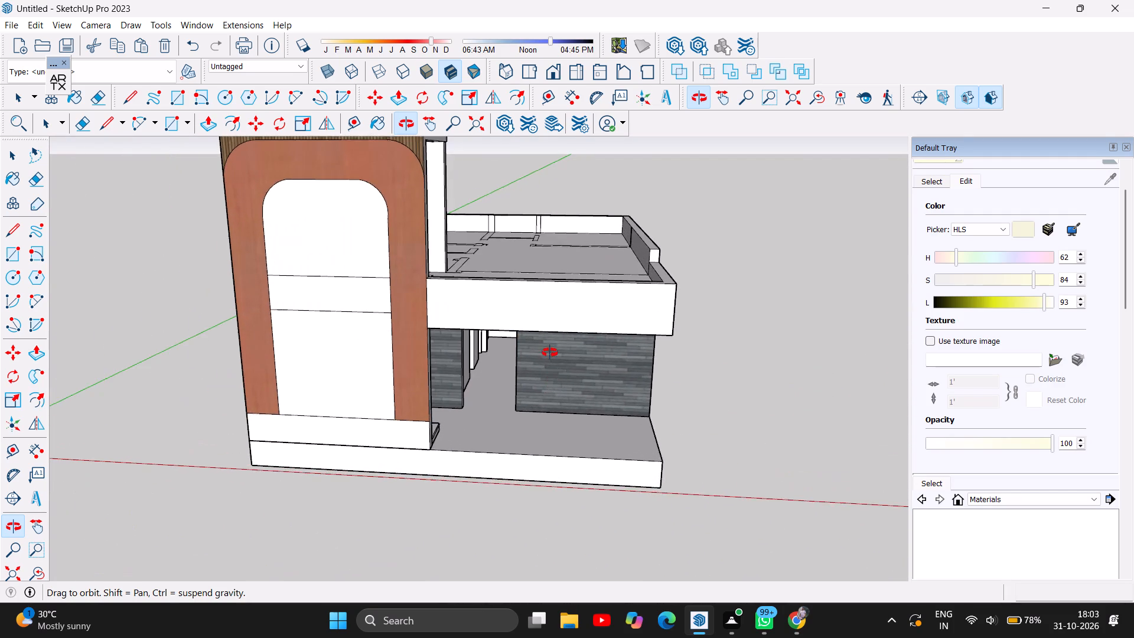
pyautogui.moveTo(547, 395); pyautogui.dragTo(452, 364)
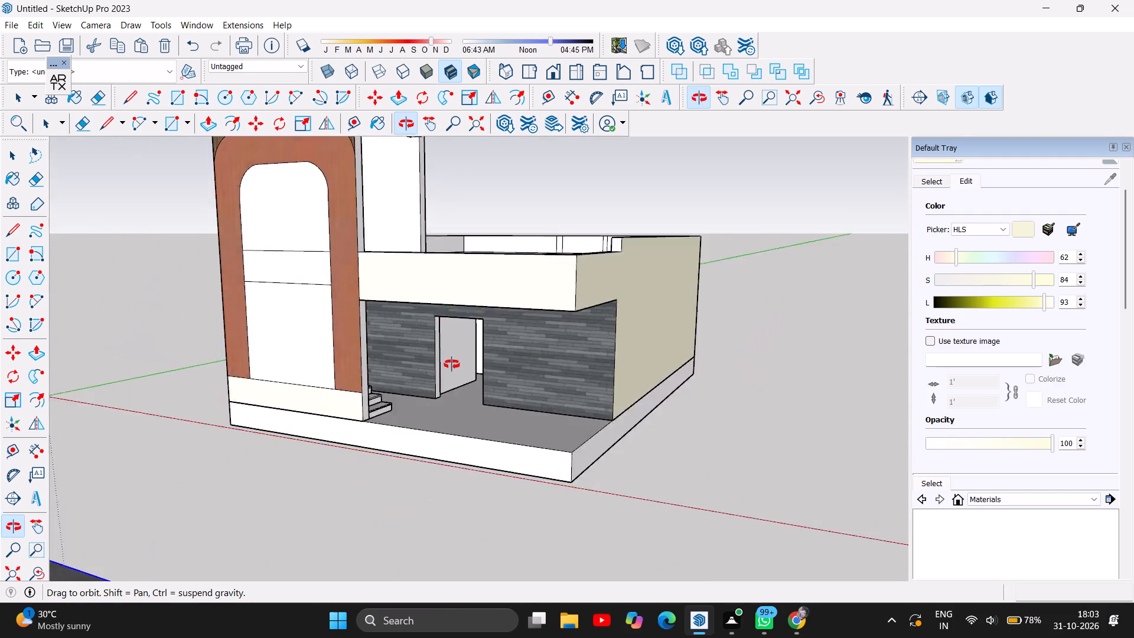
pyautogui.moveTo(452, 364); pyautogui.dragTo(690, 310)
pyautogui.moveTo(683, 310); pyautogui.dragTo(473, 336)
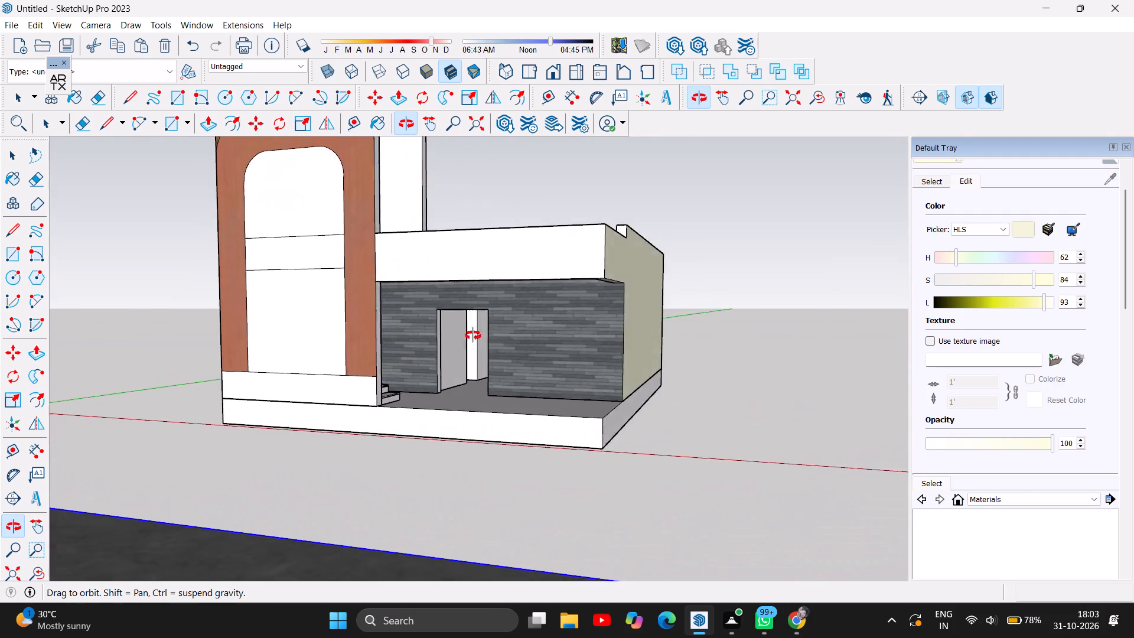
pyautogui.moveTo(473, 336); pyautogui.dragTo(579, 341)
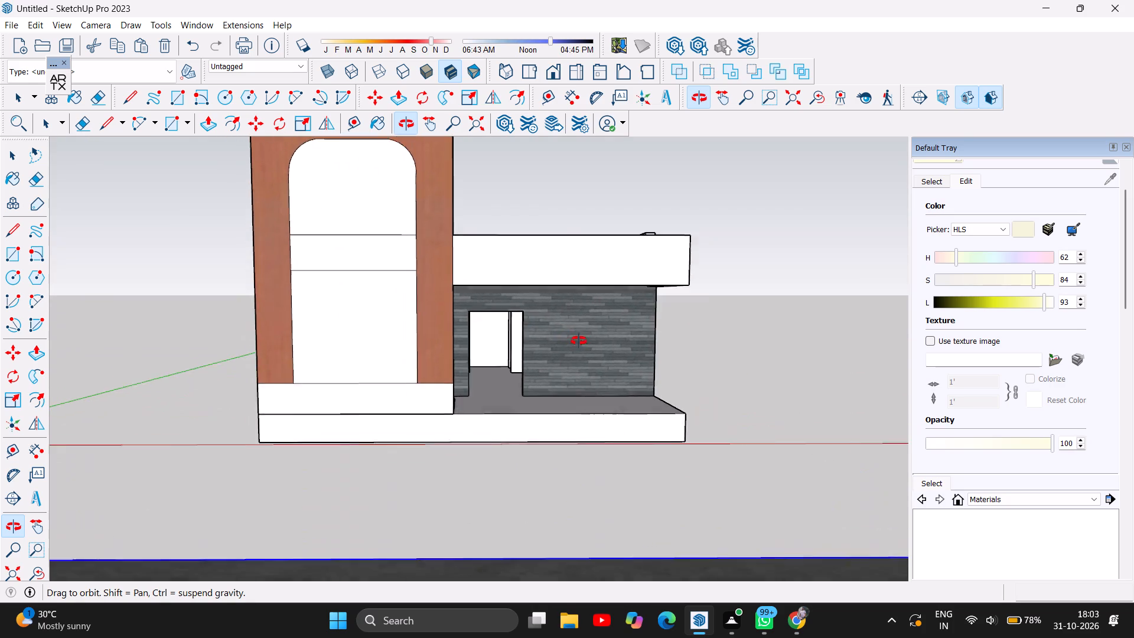
pyautogui.moveTo(579, 341); pyautogui.dragTo(451, 362)
pyautogui.scroll(1, 459, 358)
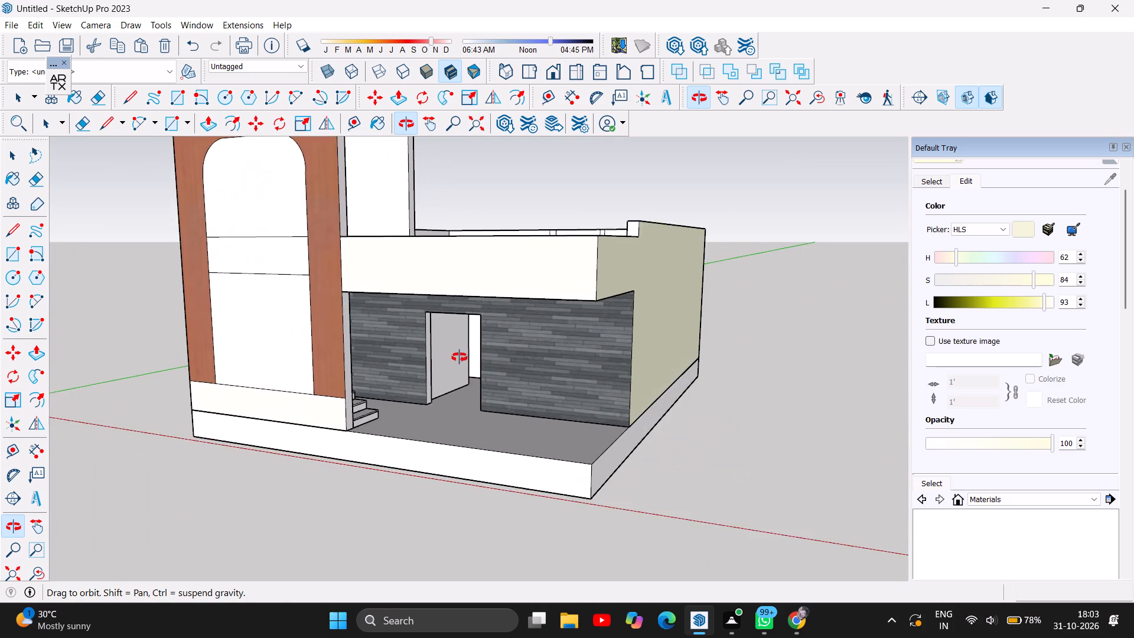
# Examine the stone-clad entrance wall, the cream bands and the side wall up close and from above.
pyautogui.scroll(2, 460, 357)
pyautogui.scroll(4, 374, 381)
pyautogui.moveTo(346, 377); pyautogui.dragTo(396, 363)
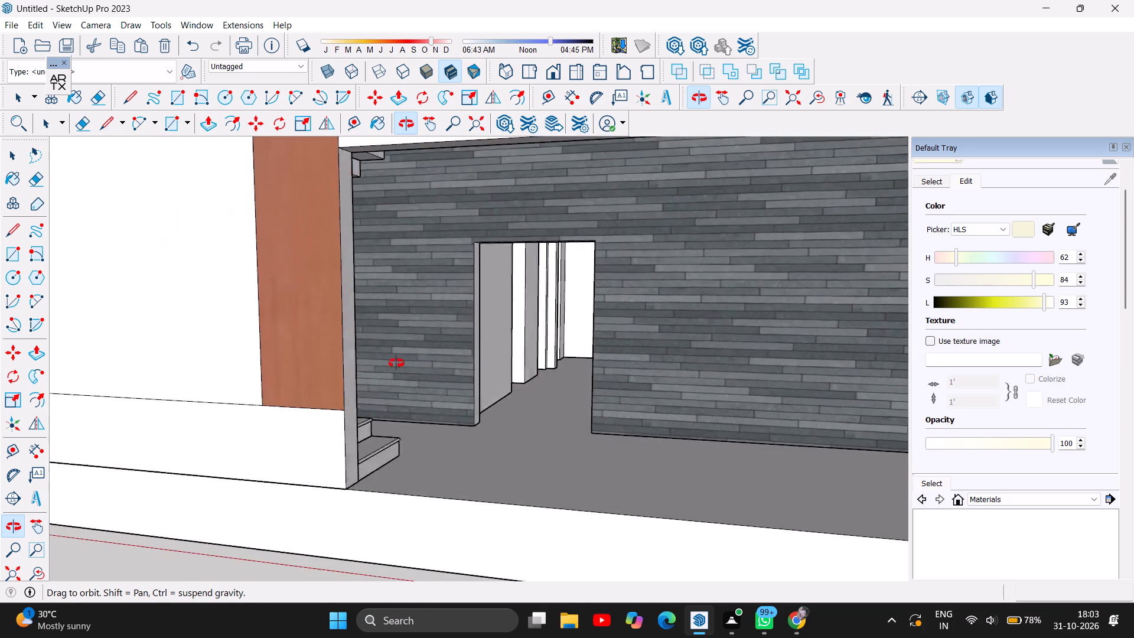
pyautogui.moveTo(396, 363); pyautogui.dragTo(424, 354)
pyautogui.scroll(-7, 433, 352)
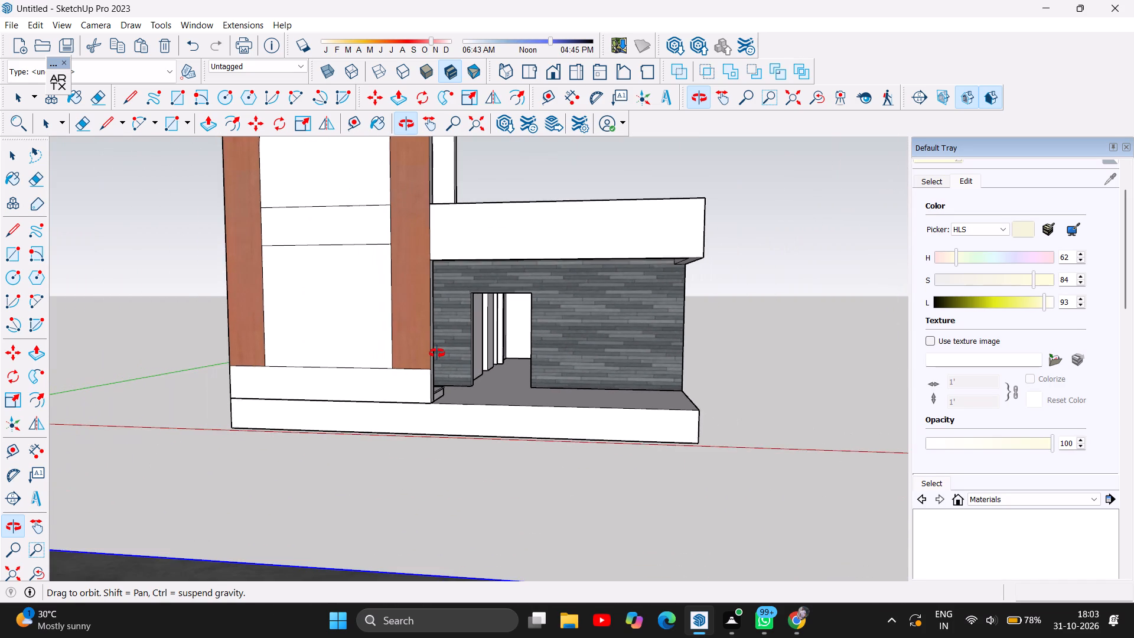
pyautogui.moveTo(437, 353); pyautogui.dragTo(324, 478)
pyautogui.click(324, 478)
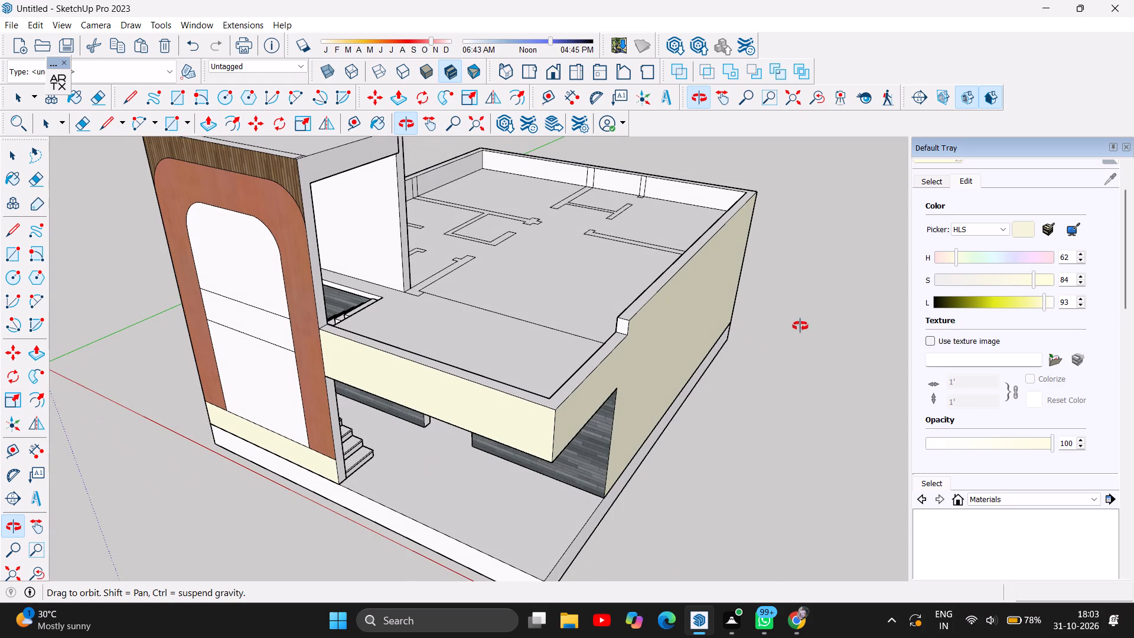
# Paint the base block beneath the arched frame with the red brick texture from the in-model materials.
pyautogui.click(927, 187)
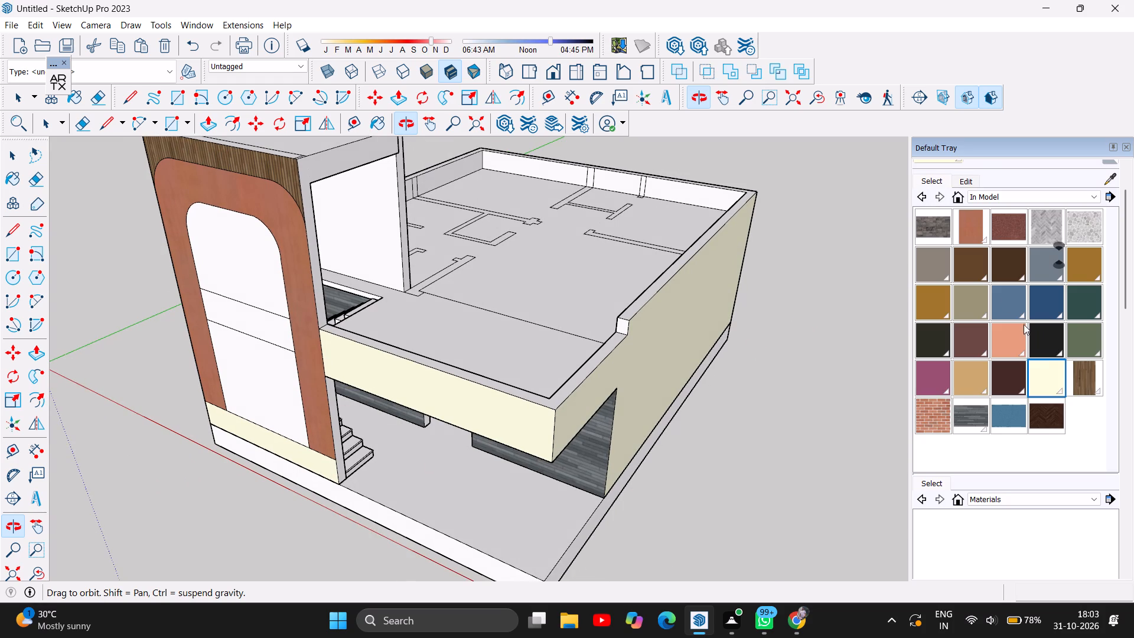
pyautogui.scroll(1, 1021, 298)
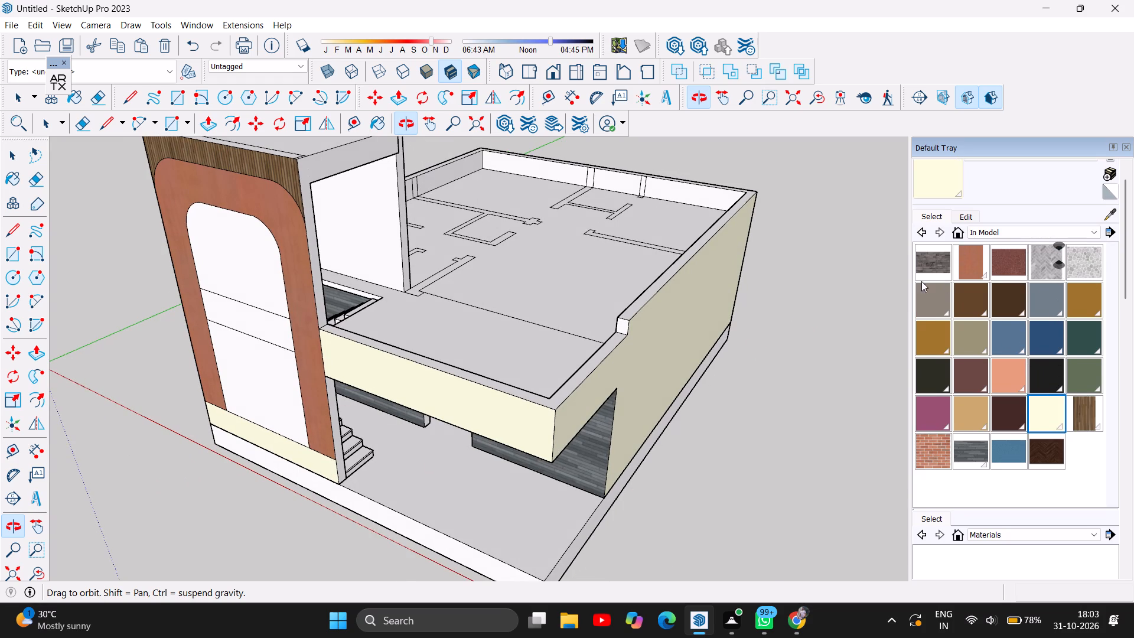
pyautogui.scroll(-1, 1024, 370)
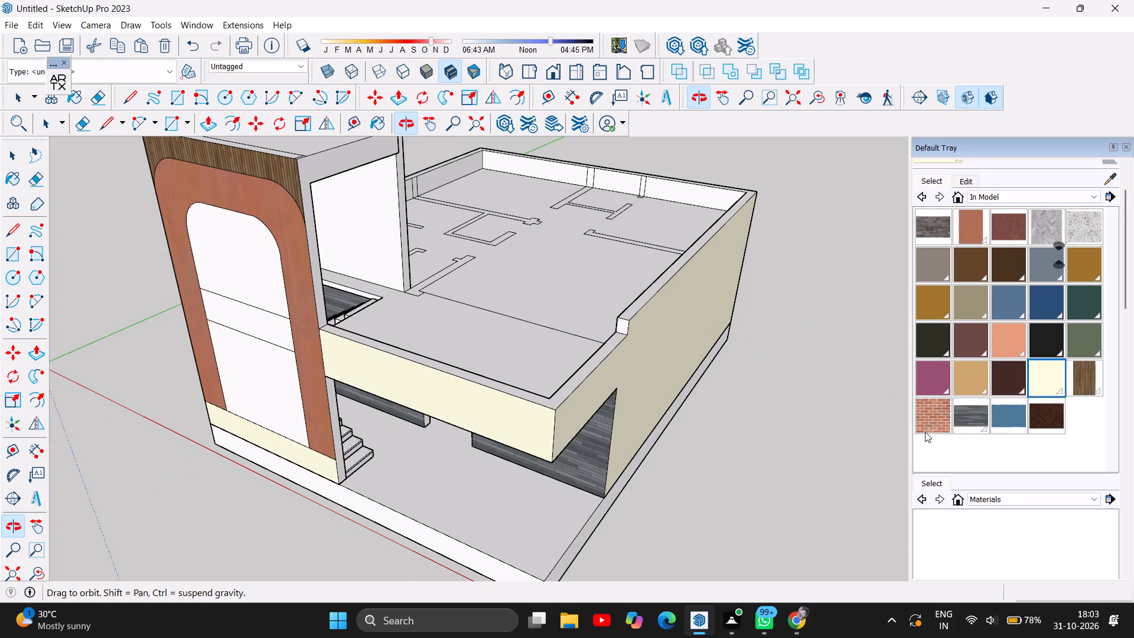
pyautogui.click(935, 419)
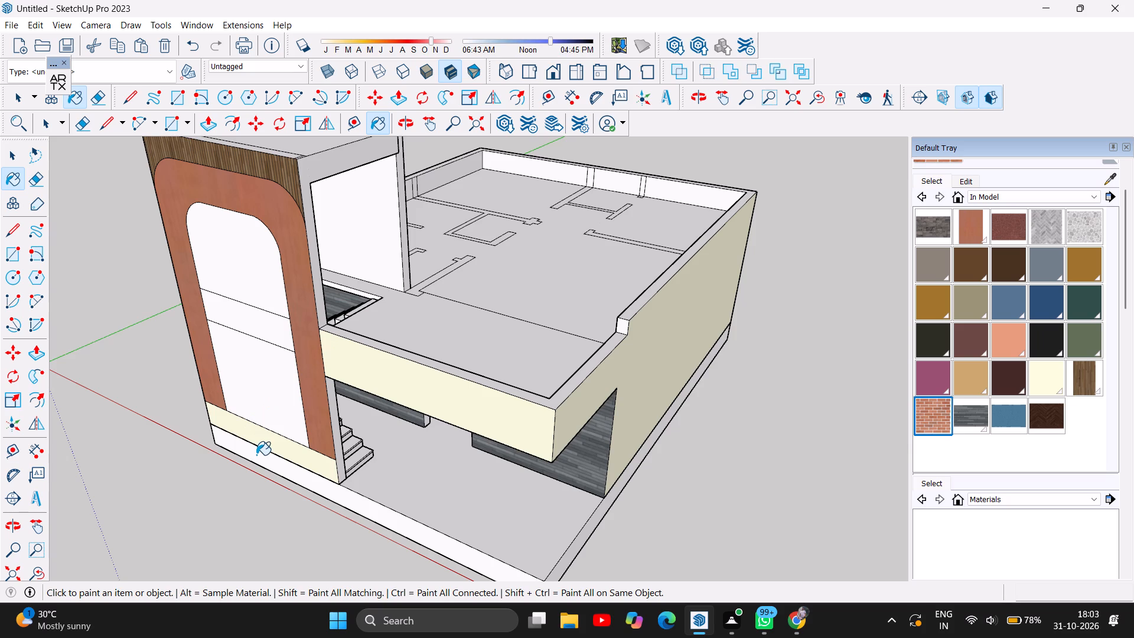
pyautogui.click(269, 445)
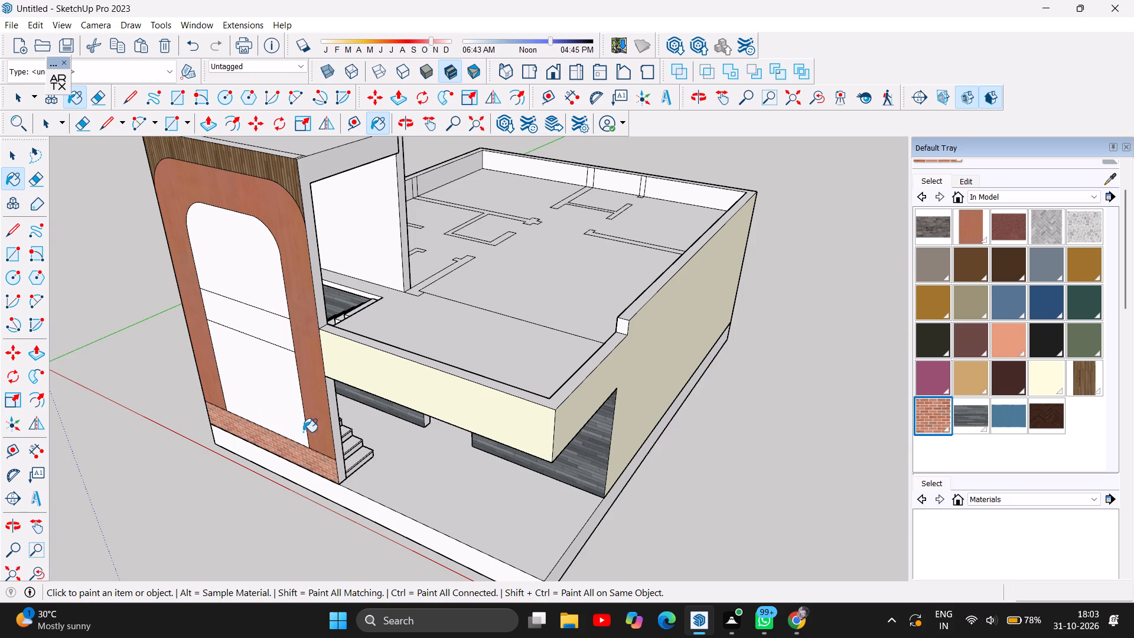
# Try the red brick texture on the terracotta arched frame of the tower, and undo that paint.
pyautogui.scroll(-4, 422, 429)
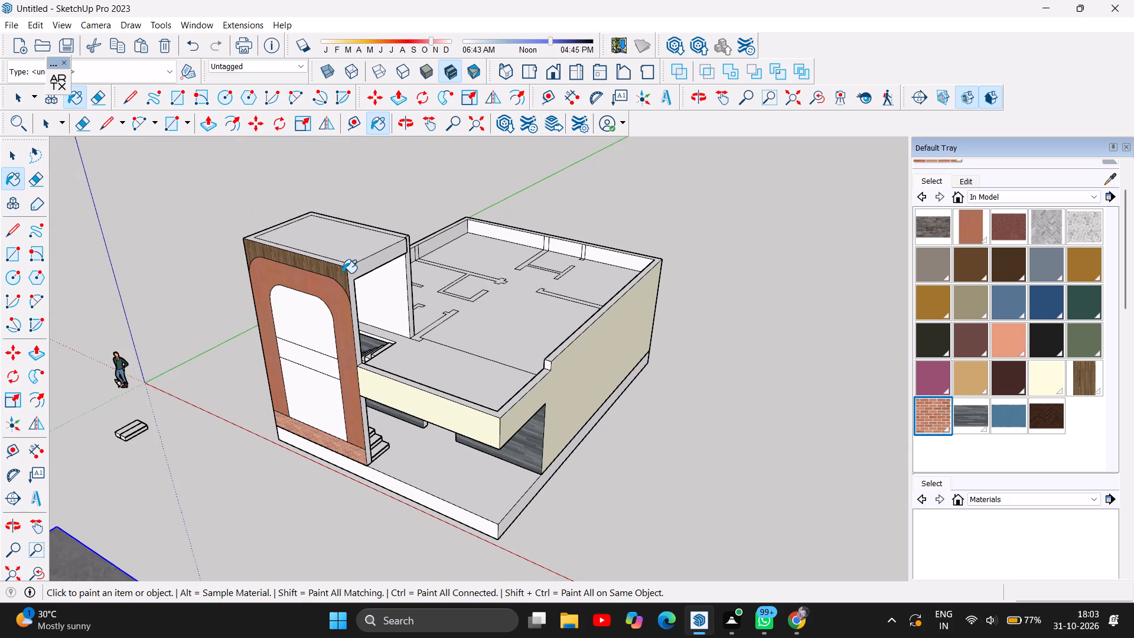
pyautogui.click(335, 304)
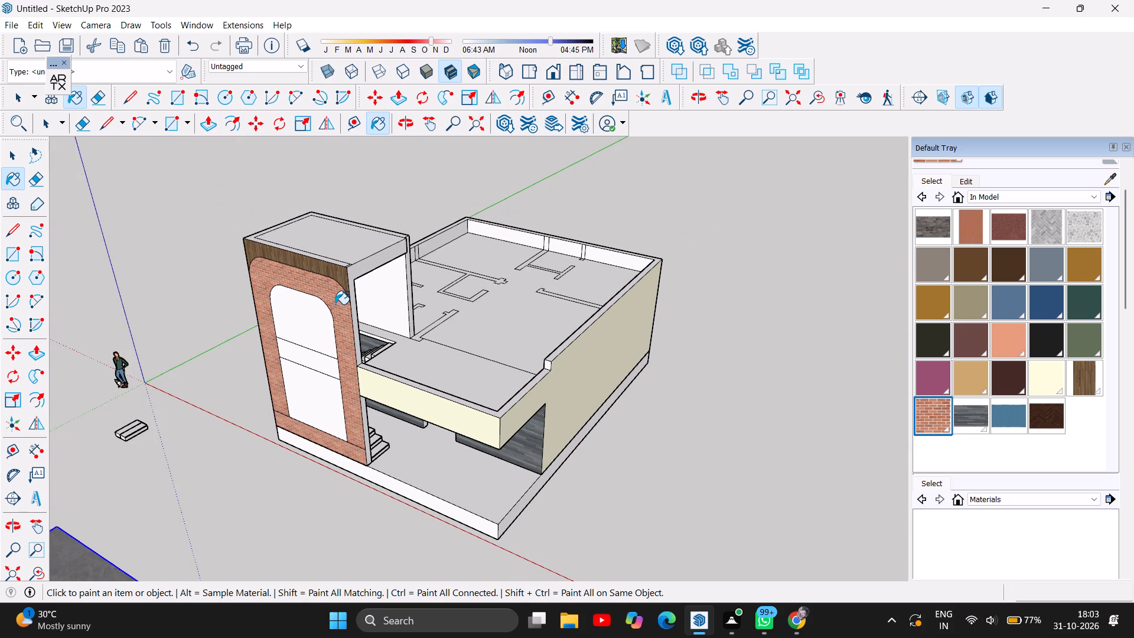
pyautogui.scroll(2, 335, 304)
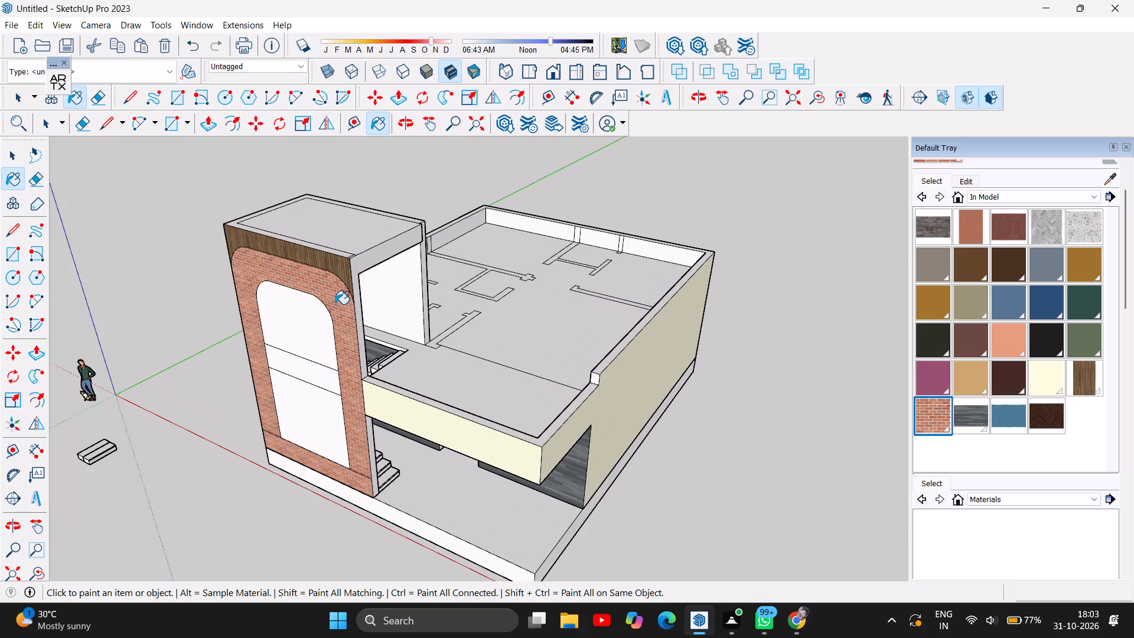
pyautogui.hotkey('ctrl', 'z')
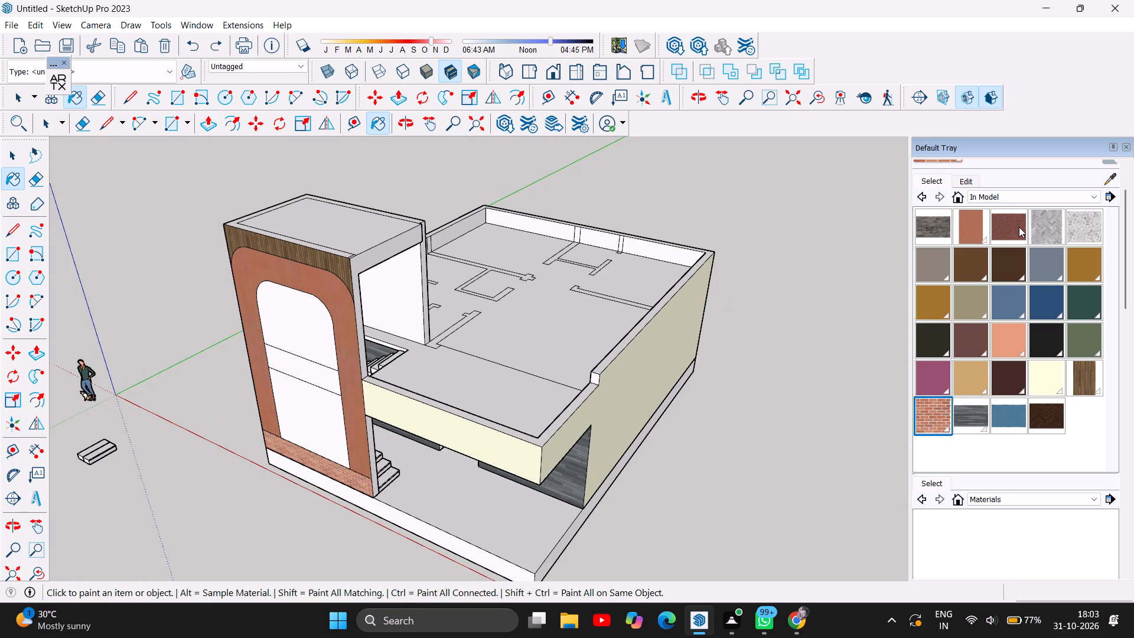
# Paint the base block beneath the arched frame with the light grey pebble stone texture.
pyautogui.click(1081, 232)
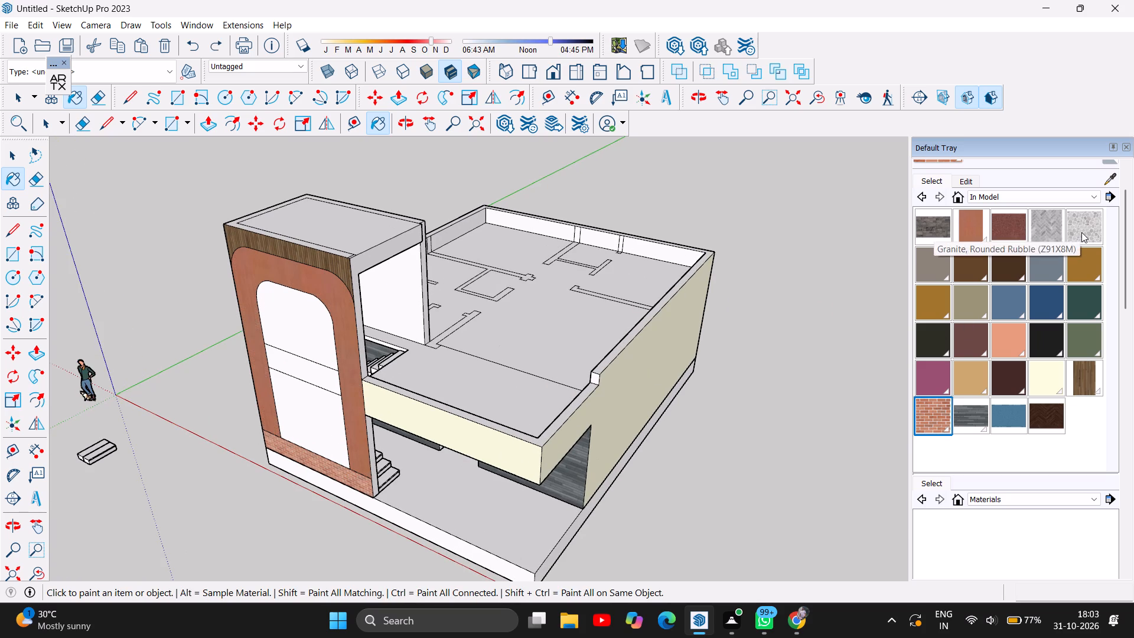
pyautogui.click(343, 479)
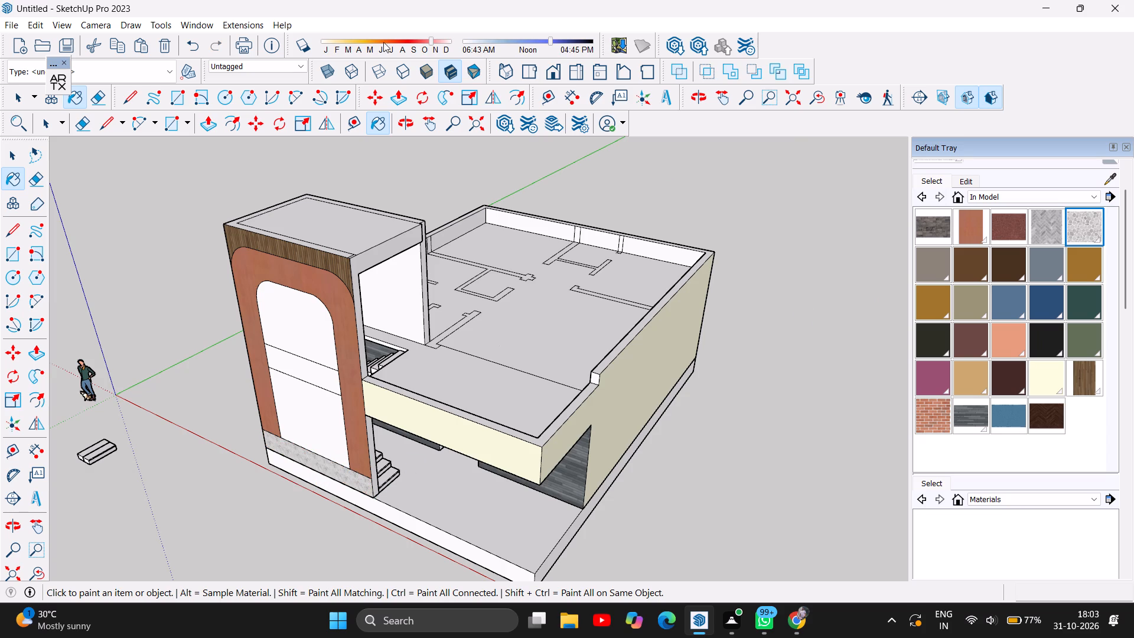
# Examine the pebble stone base together with the tower, entrance and side walls from several angles and distances.
pyautogui.click(403, 115)
pyautogui.moveTo(252, 256); pyautogui.dragTo(504, 157)
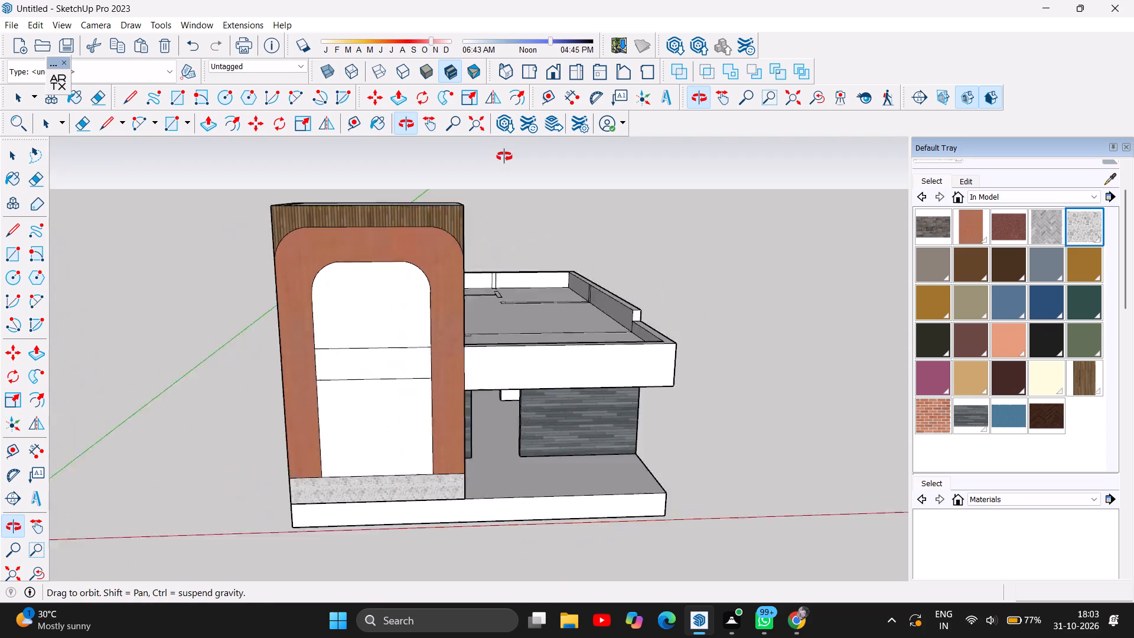
pyautogui.moveTo(504, 157); pyautogui.dragTo(639, 118)
pyautogui.moveTo(413, 81); pyautogui.dragTo(330, 89)
pyautogui.moveTo(551, 256); pyautogui.dragTo(442, 239)
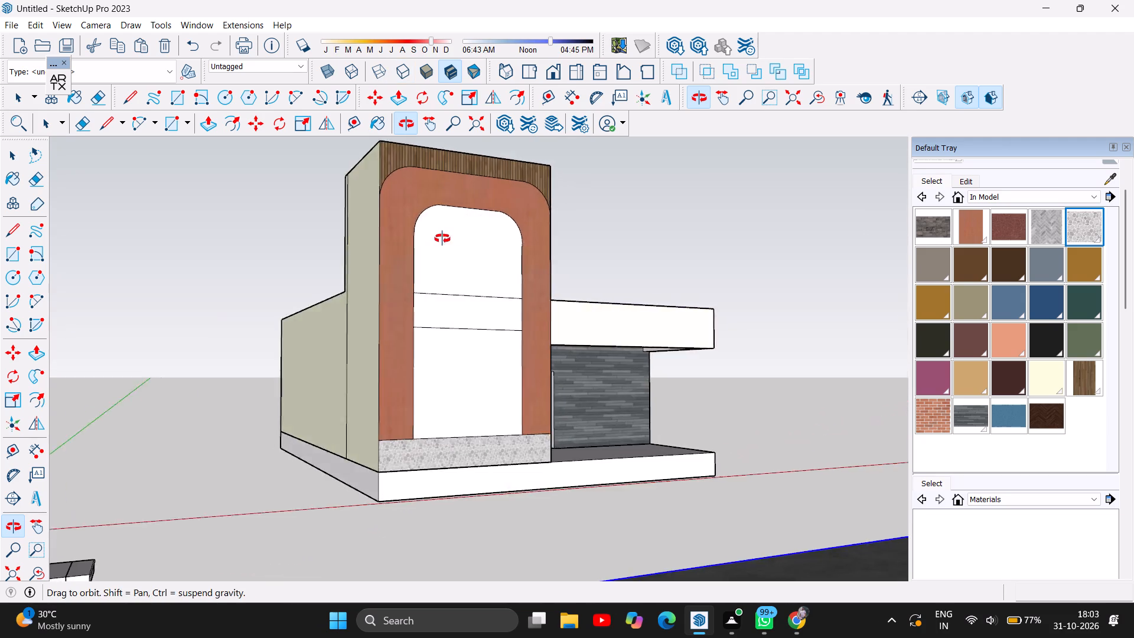
pyautogui.moveTo(442, 239); pyautogui.dragTo(164, 275)
pyautogui.moveTo(600, 399); pyautogui.dragTo(535, 428)
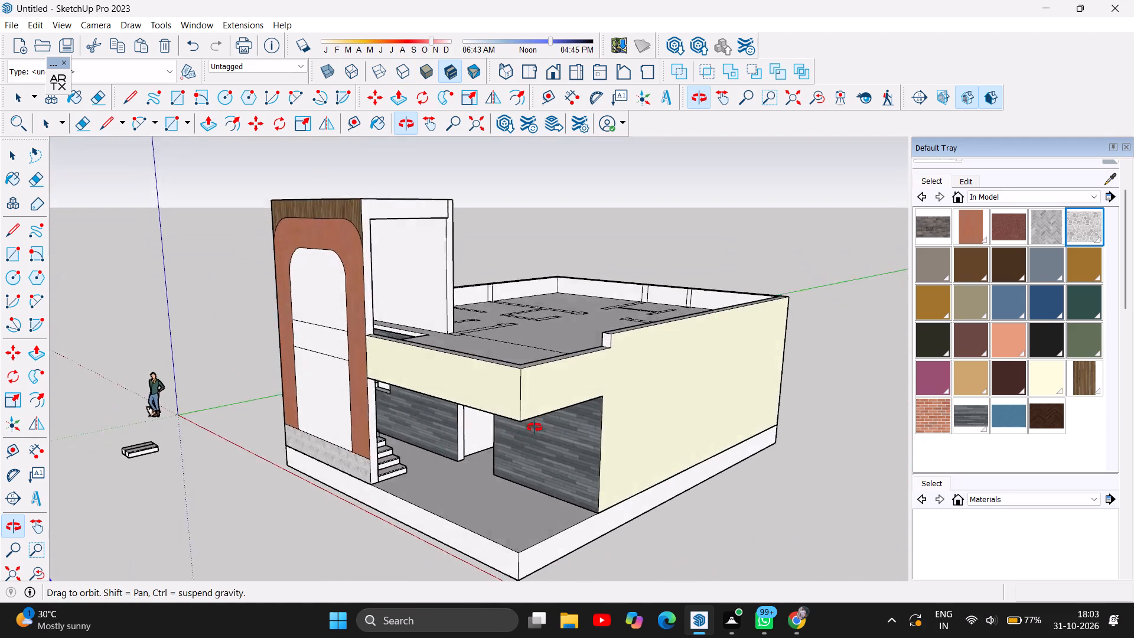
pyautogui.moveTo(535, 428); pyautogui.dragTo(726, 364)
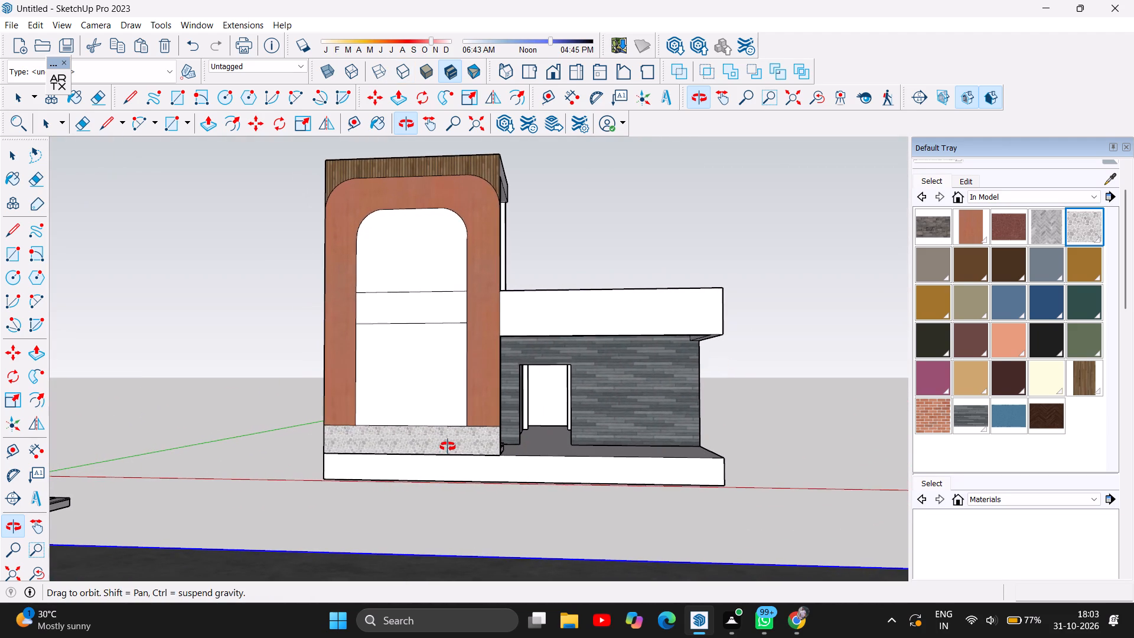
pyautogui.scroll(12, 448, 447)
pyautogui.moveTo(478, 437); pyautogui.dragTo(399, 471)
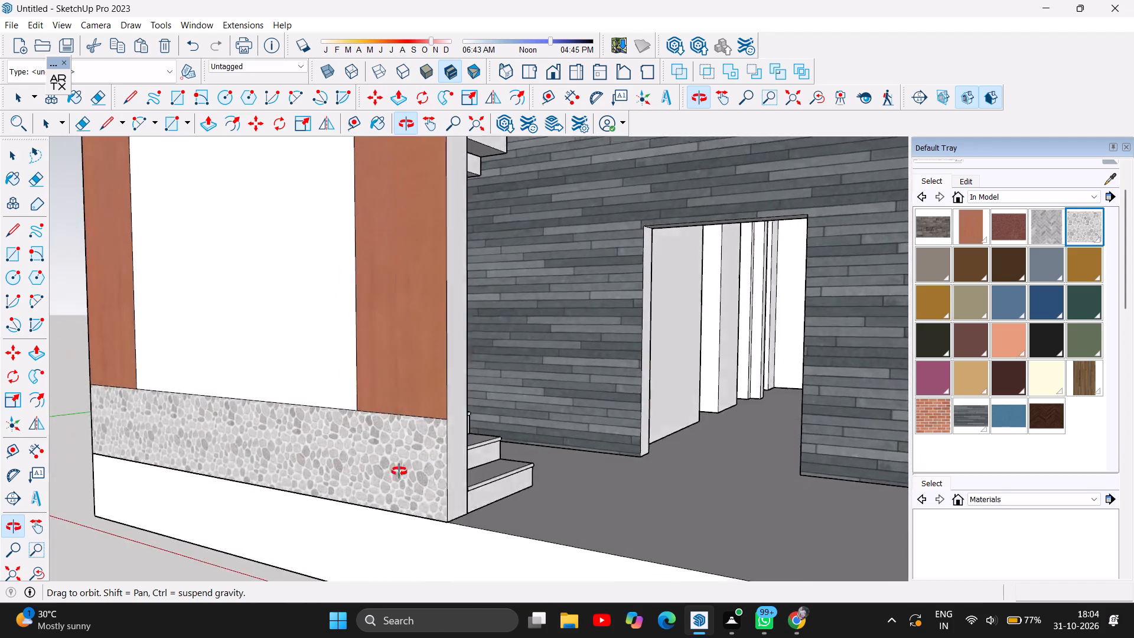
pyautogui.moveTo(399, 471); pyautogui.dragTo(513, 498)
pyautogui.click(513, 498)
pyautogui.scroll(-9, 516, 498)
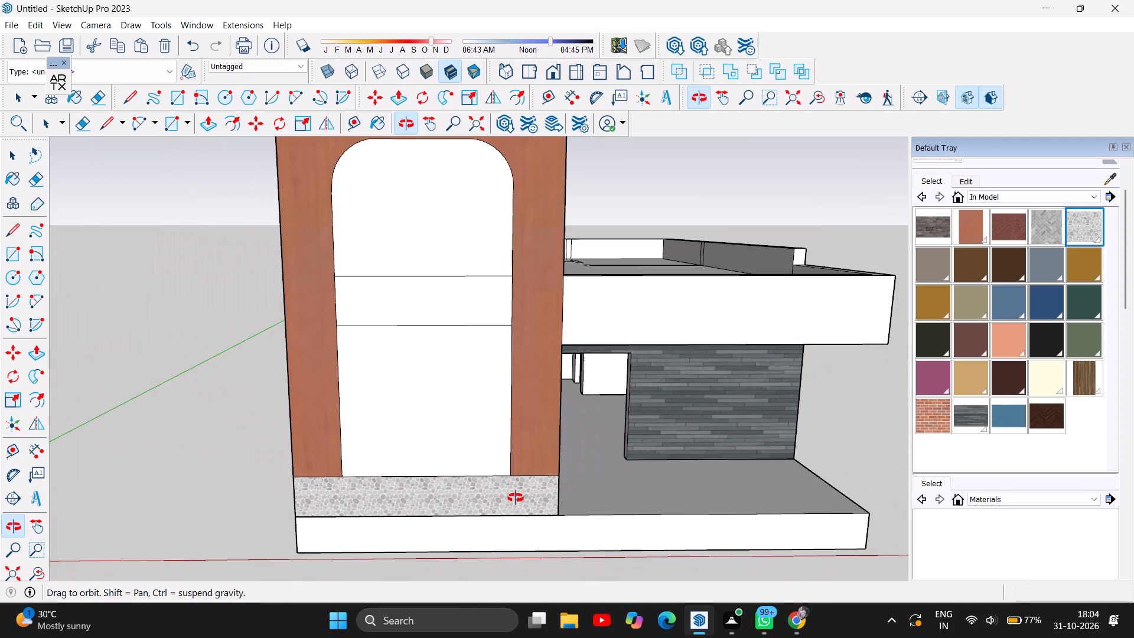
pyautogui.moveTo(461, 415); pyautogui.dragTo(453, 444)
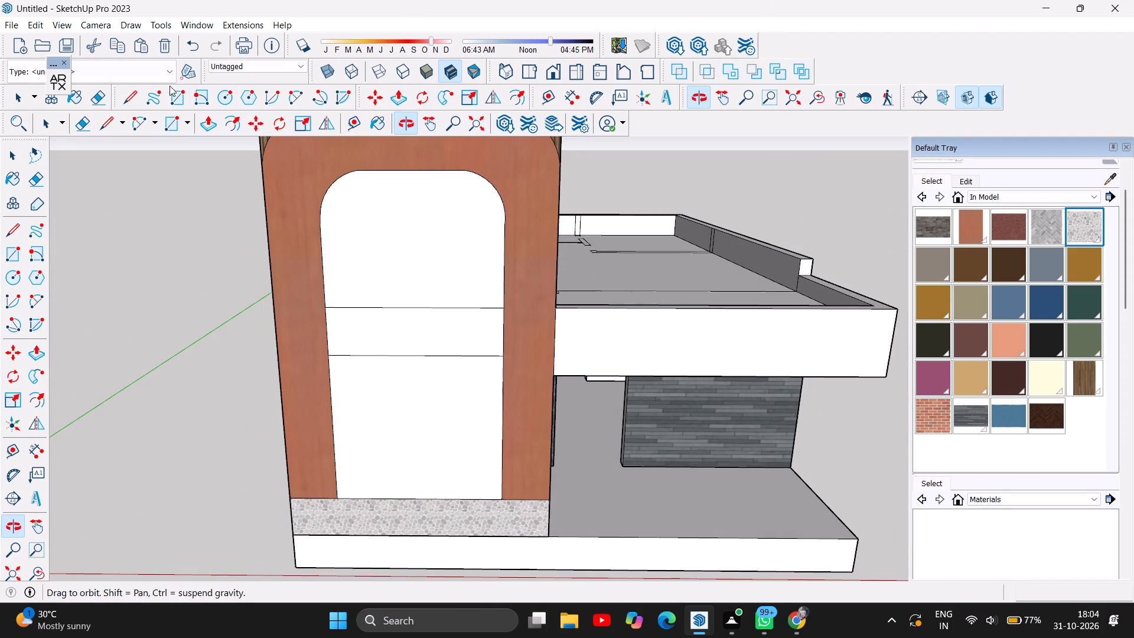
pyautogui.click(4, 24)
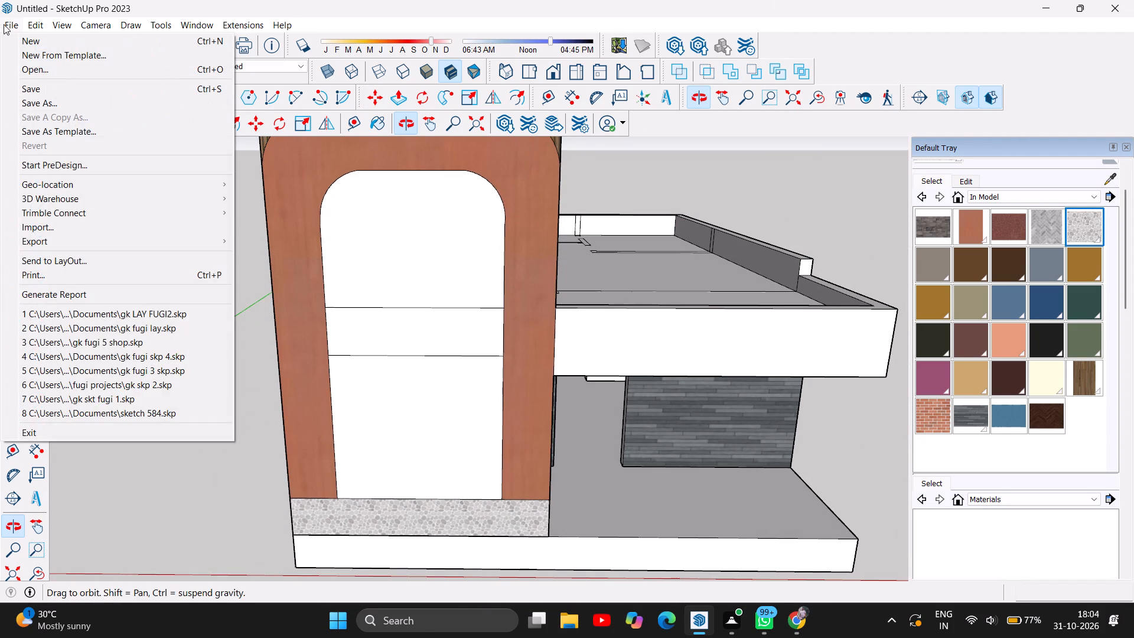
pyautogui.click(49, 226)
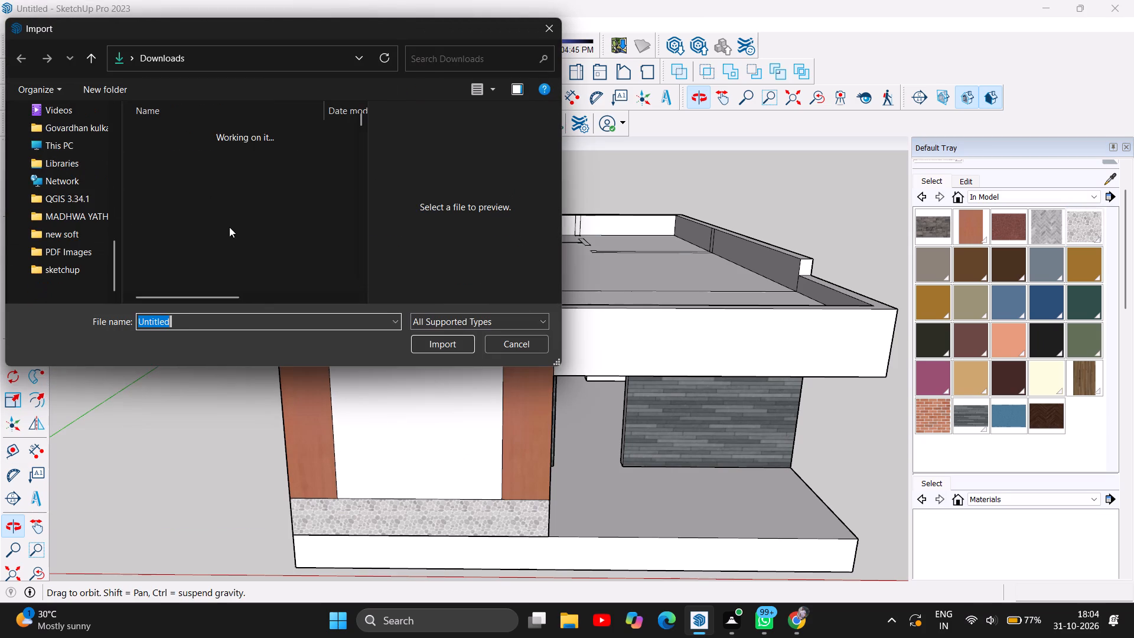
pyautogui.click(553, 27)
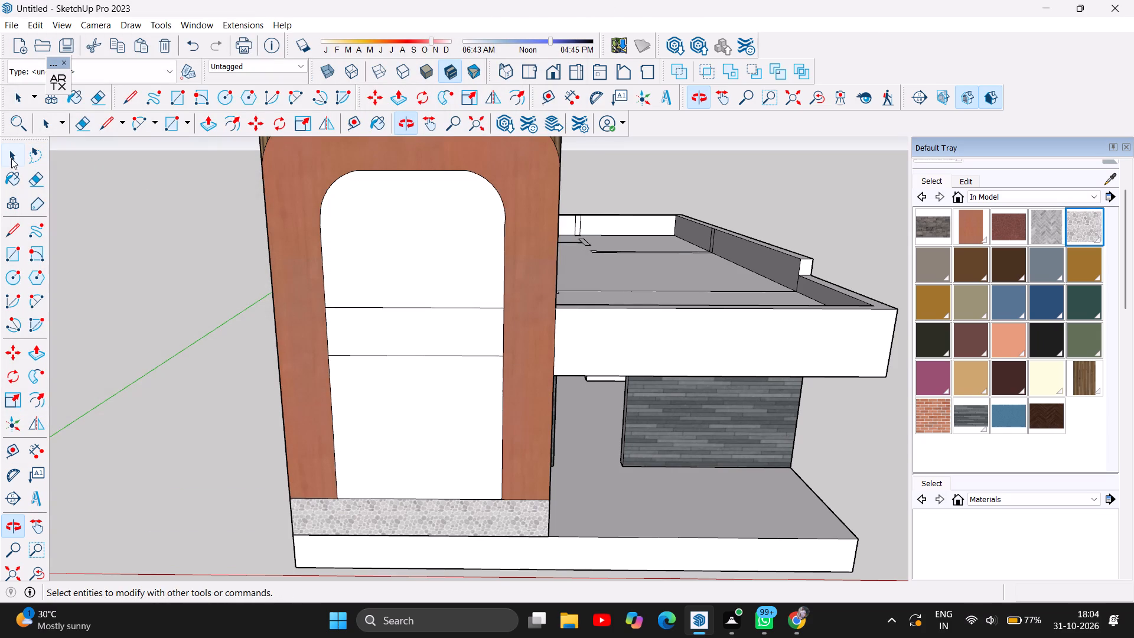
# Push the upper panel inside the tower's arched frame inward 9 inches to cut an opening.
pyautogui.click(11, 158)
pyautogui.click(213, 125)
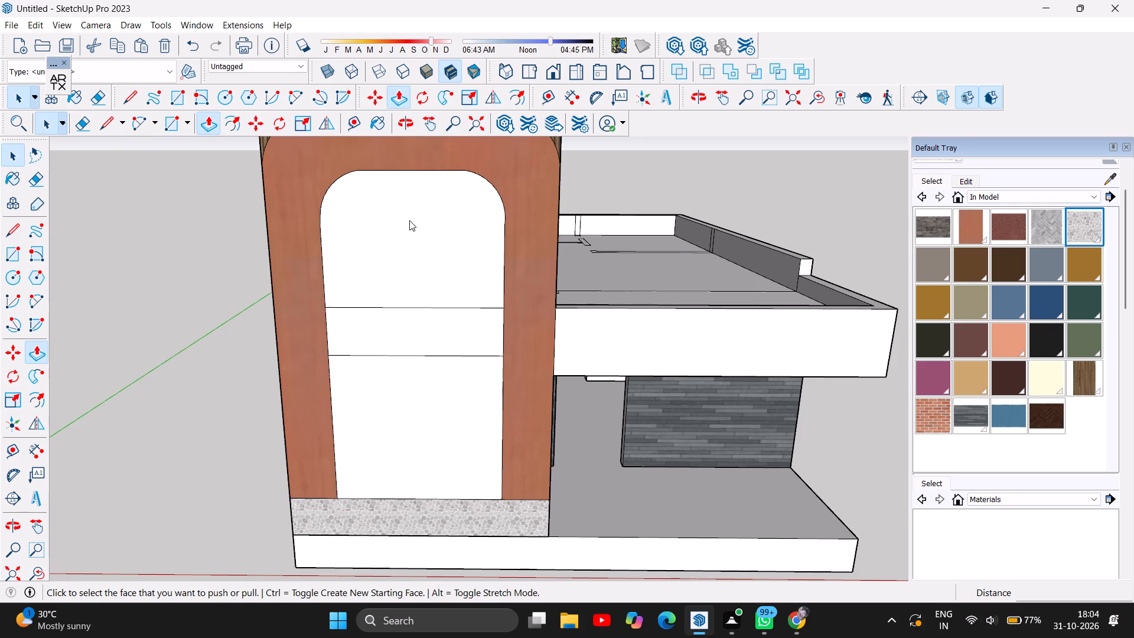
pyautogui.click(412, 260)
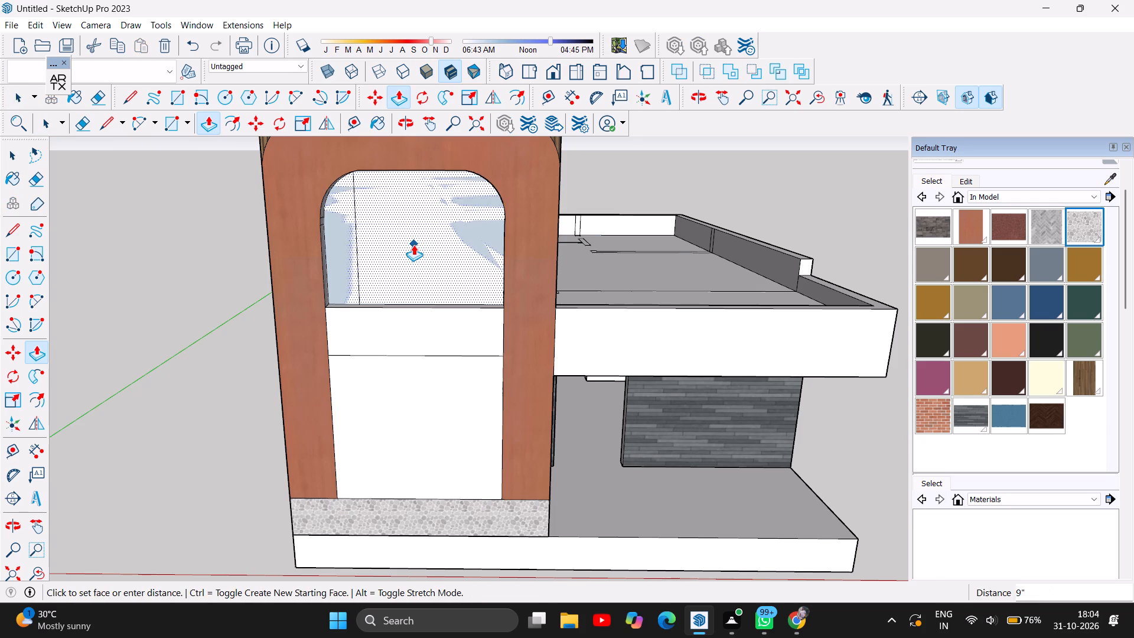
pyautogui.click(414, 242)
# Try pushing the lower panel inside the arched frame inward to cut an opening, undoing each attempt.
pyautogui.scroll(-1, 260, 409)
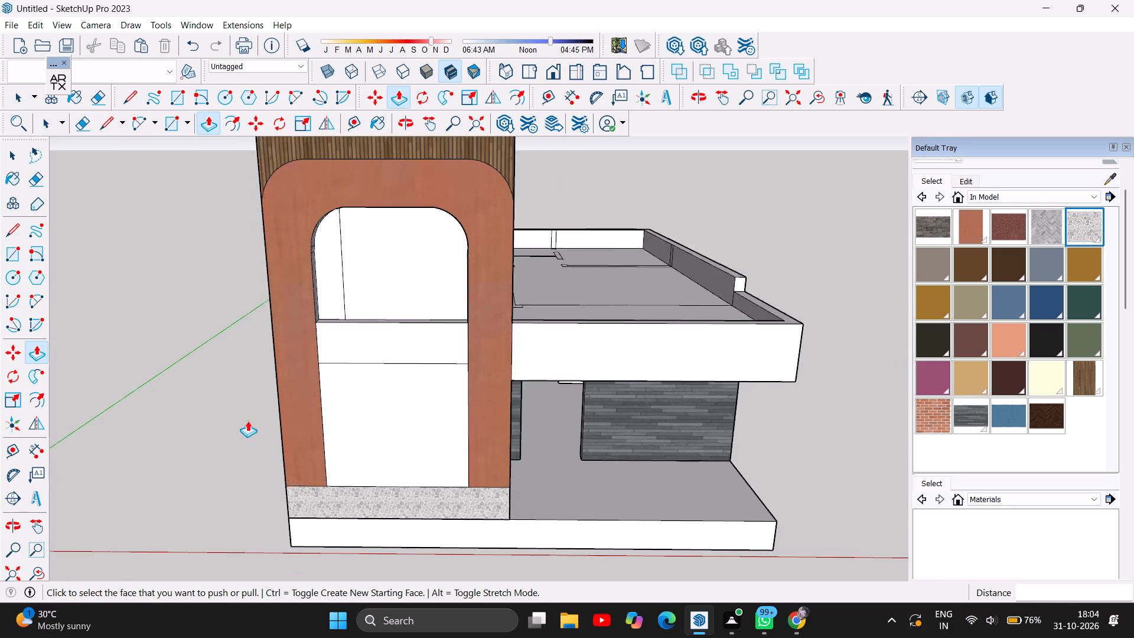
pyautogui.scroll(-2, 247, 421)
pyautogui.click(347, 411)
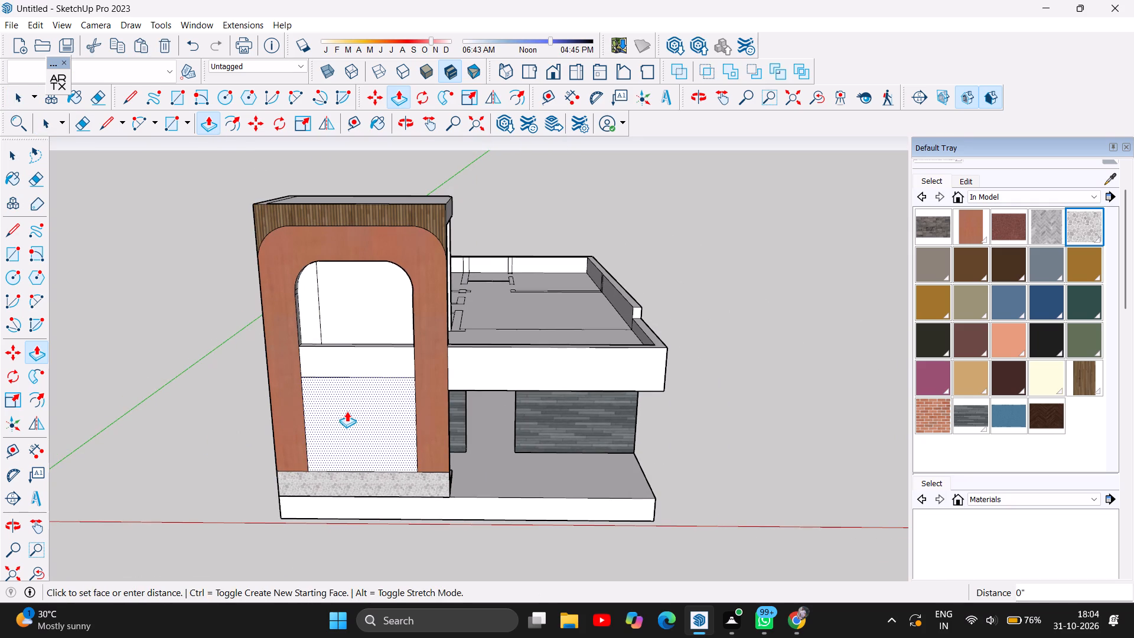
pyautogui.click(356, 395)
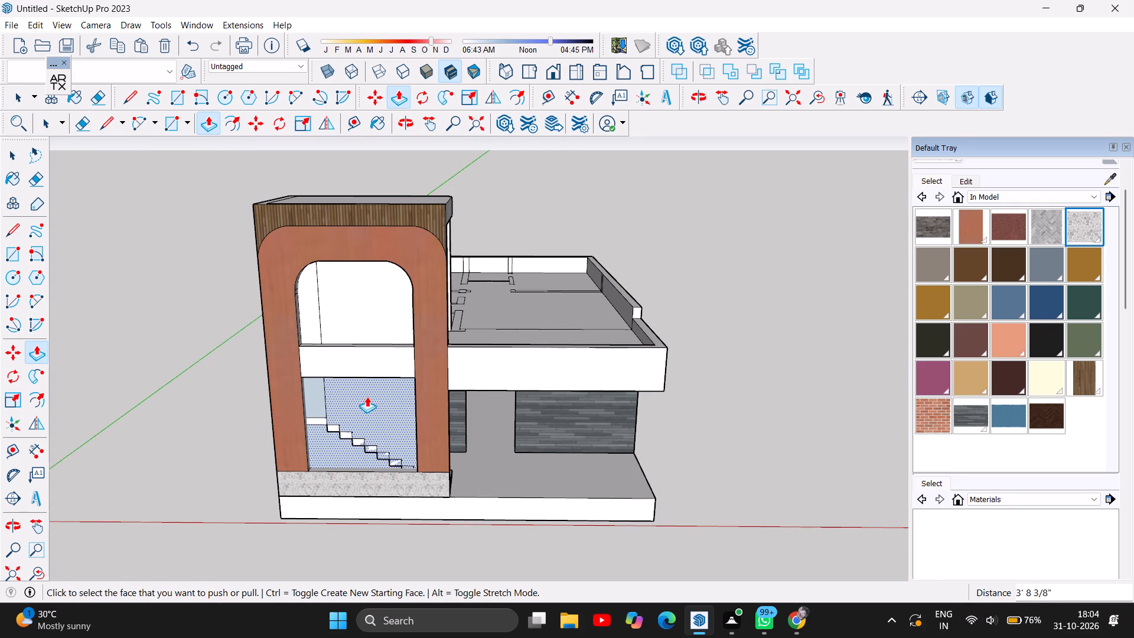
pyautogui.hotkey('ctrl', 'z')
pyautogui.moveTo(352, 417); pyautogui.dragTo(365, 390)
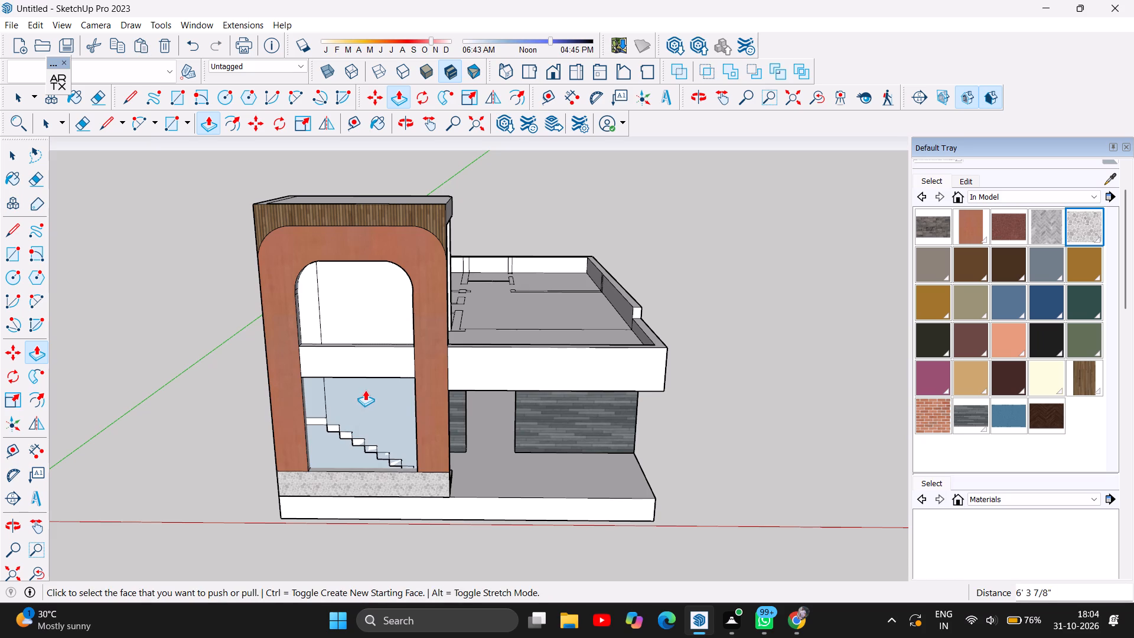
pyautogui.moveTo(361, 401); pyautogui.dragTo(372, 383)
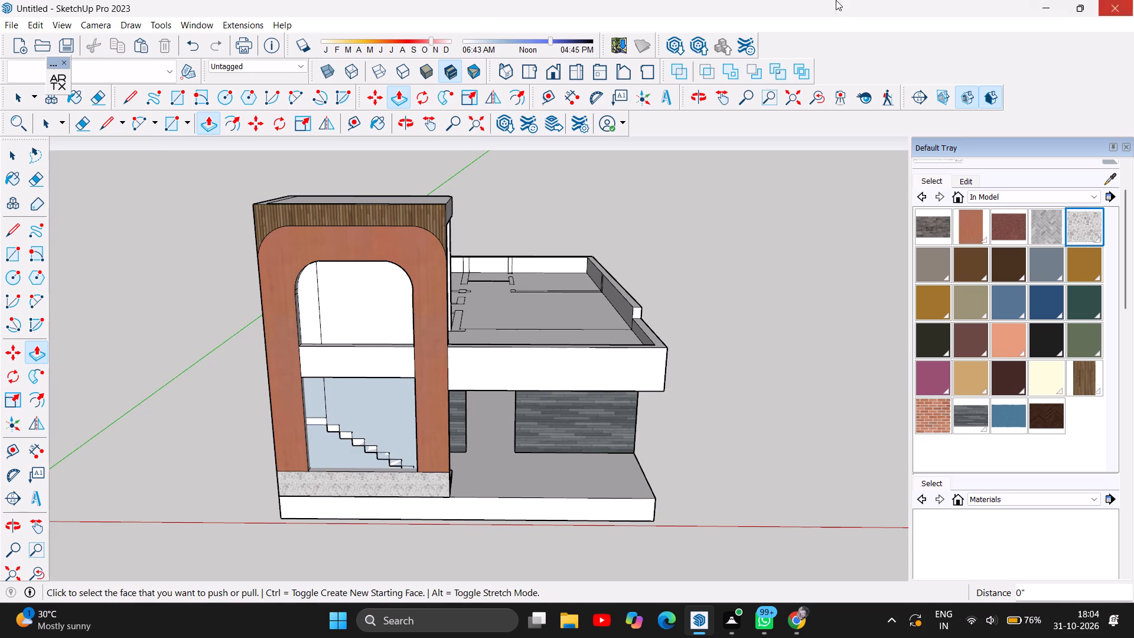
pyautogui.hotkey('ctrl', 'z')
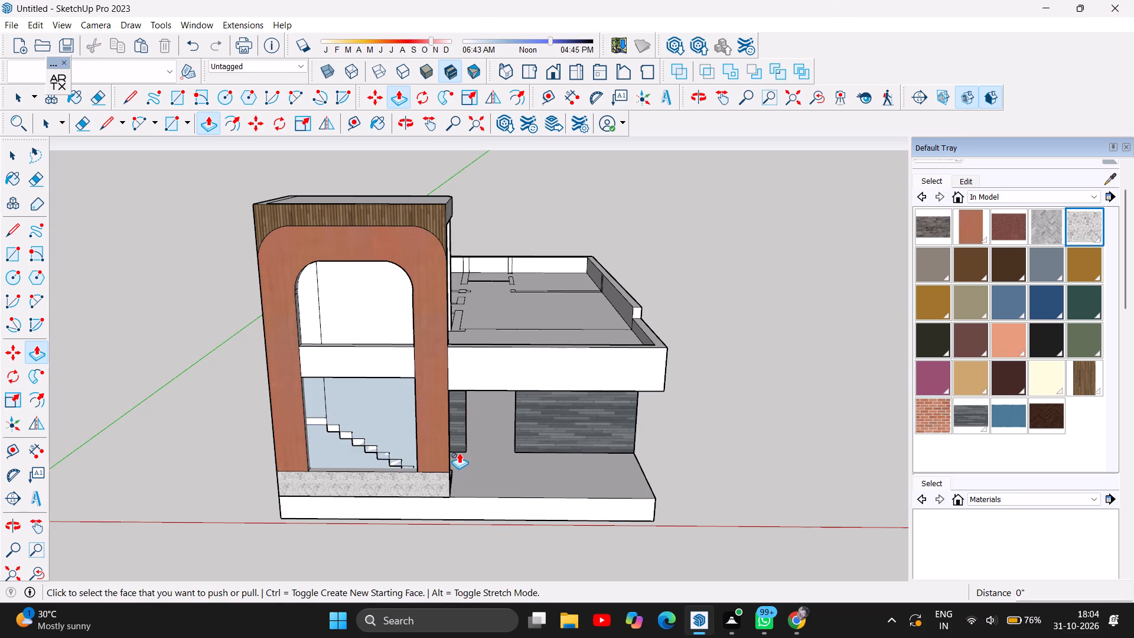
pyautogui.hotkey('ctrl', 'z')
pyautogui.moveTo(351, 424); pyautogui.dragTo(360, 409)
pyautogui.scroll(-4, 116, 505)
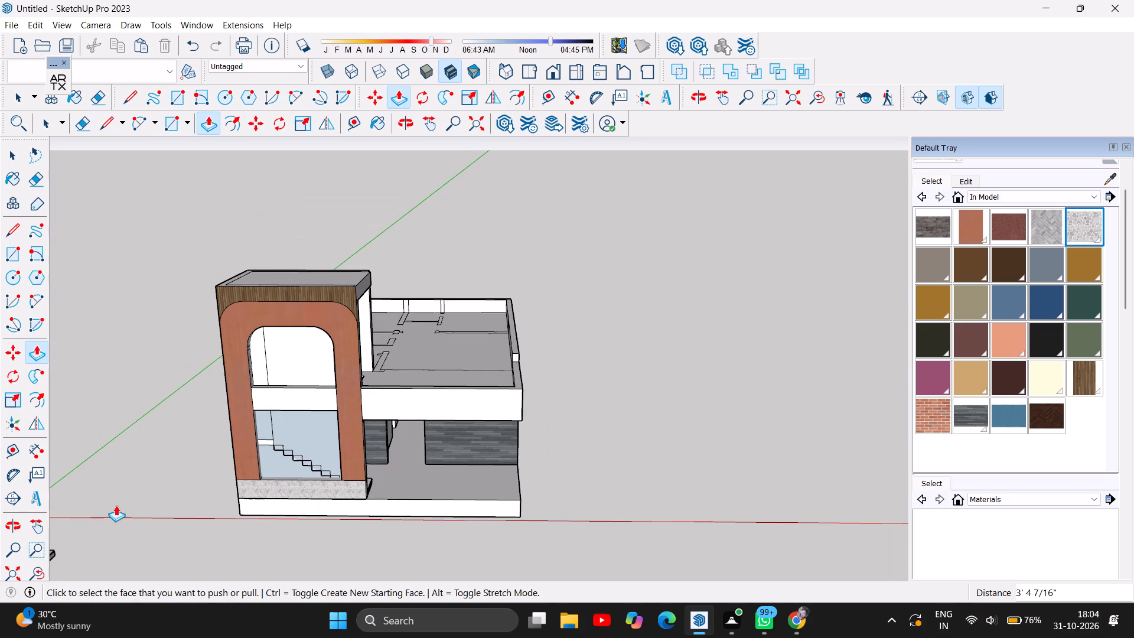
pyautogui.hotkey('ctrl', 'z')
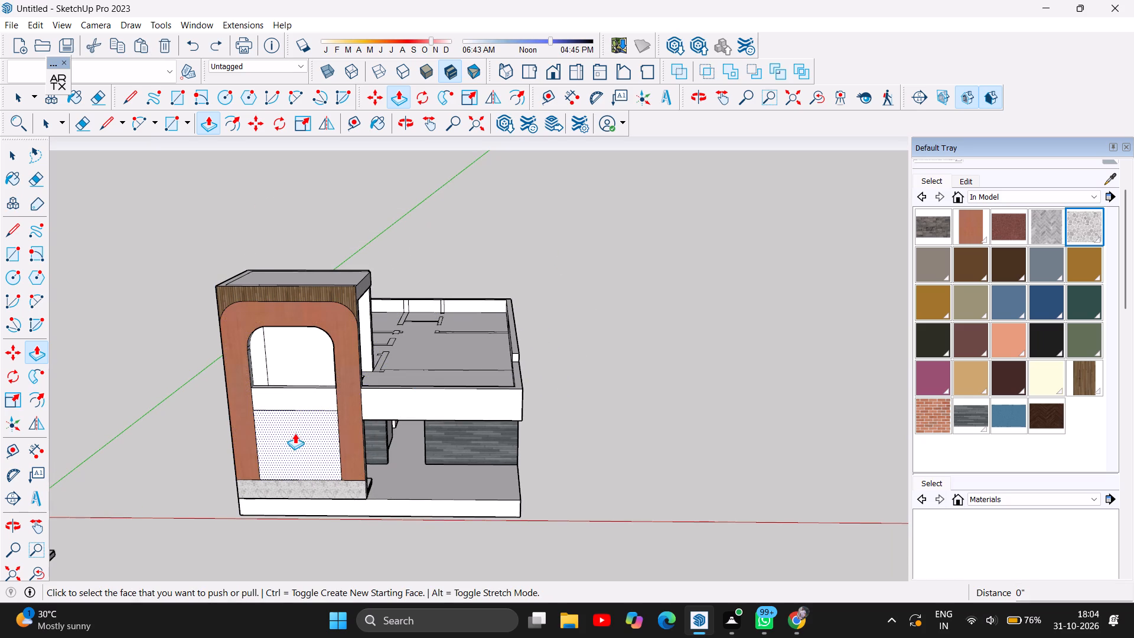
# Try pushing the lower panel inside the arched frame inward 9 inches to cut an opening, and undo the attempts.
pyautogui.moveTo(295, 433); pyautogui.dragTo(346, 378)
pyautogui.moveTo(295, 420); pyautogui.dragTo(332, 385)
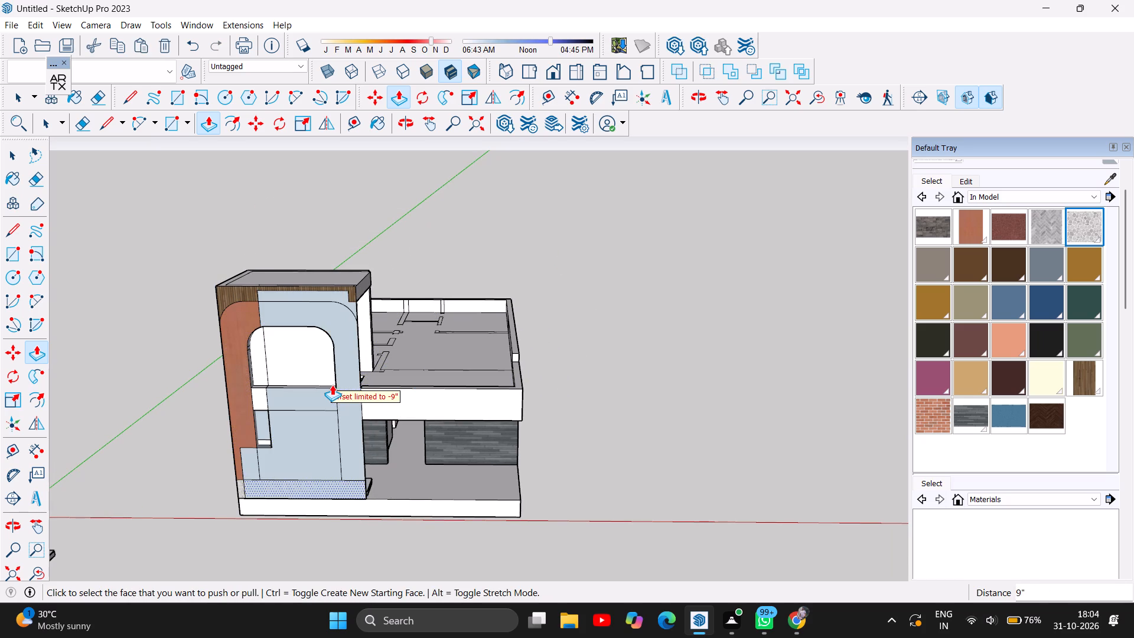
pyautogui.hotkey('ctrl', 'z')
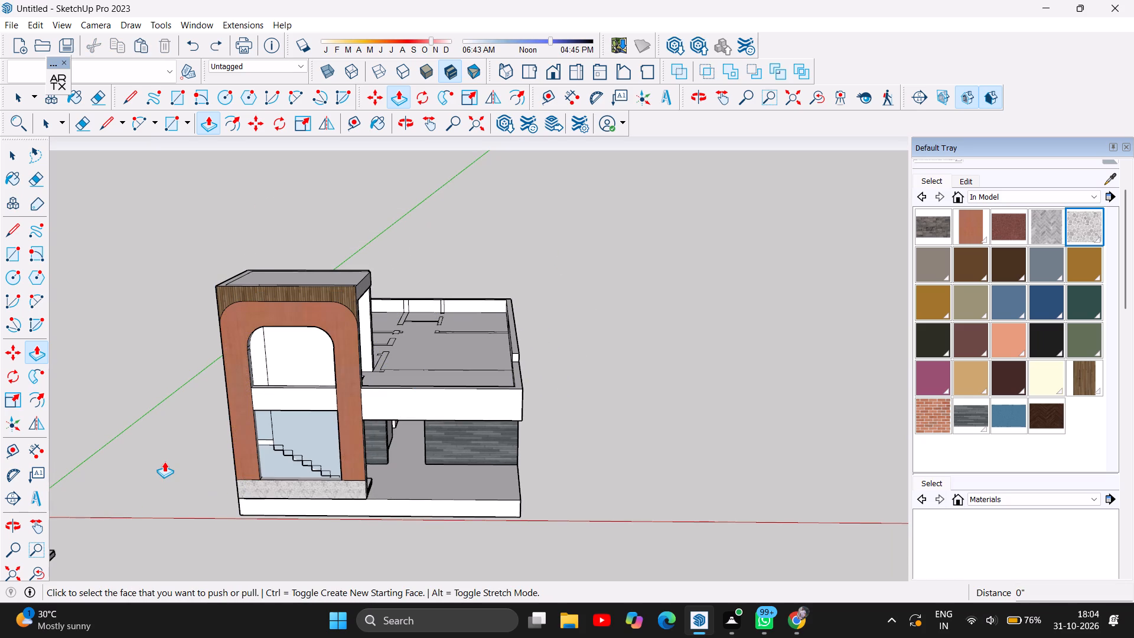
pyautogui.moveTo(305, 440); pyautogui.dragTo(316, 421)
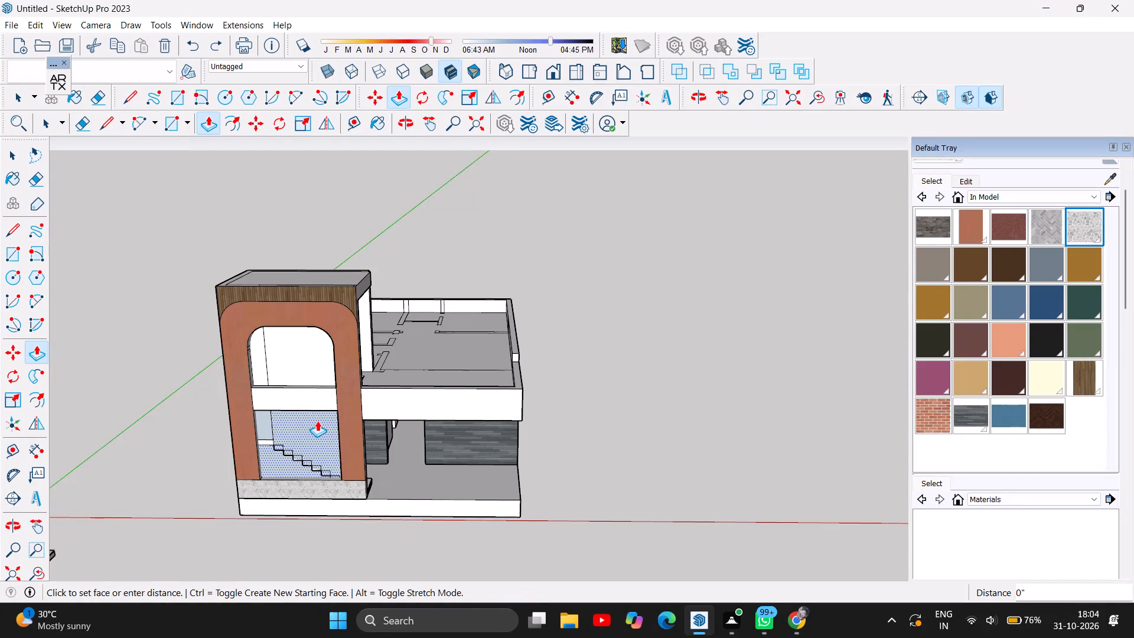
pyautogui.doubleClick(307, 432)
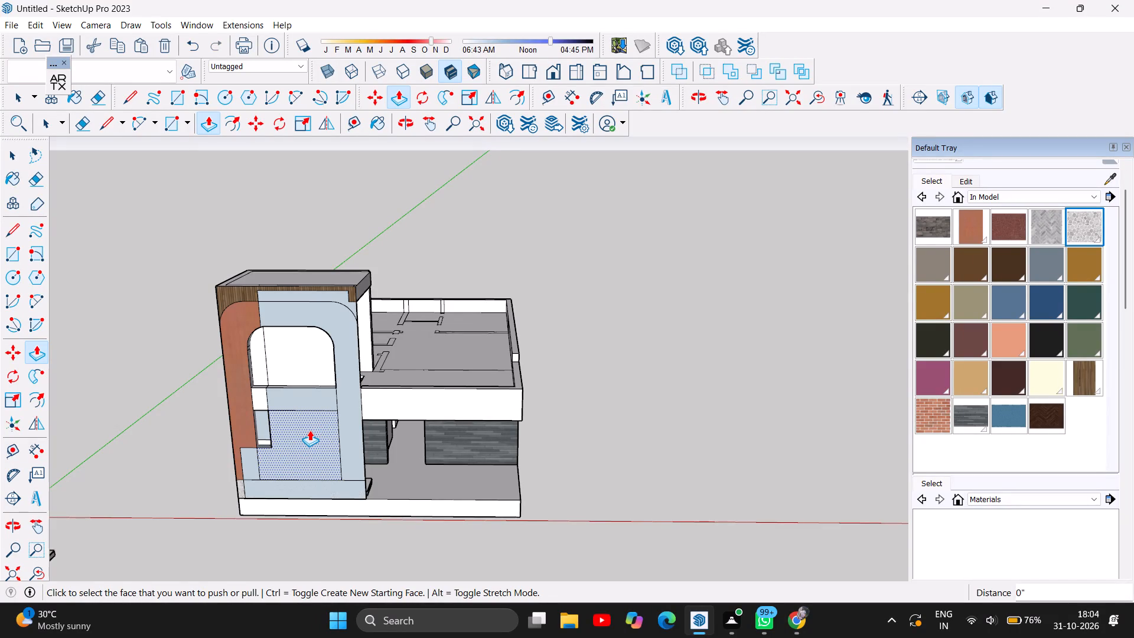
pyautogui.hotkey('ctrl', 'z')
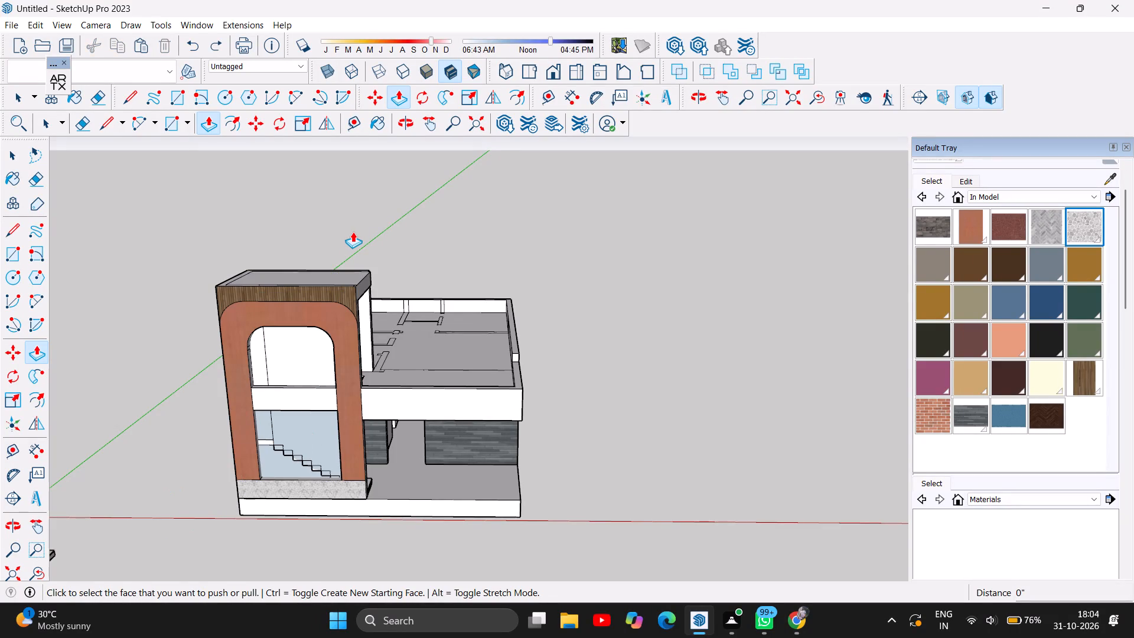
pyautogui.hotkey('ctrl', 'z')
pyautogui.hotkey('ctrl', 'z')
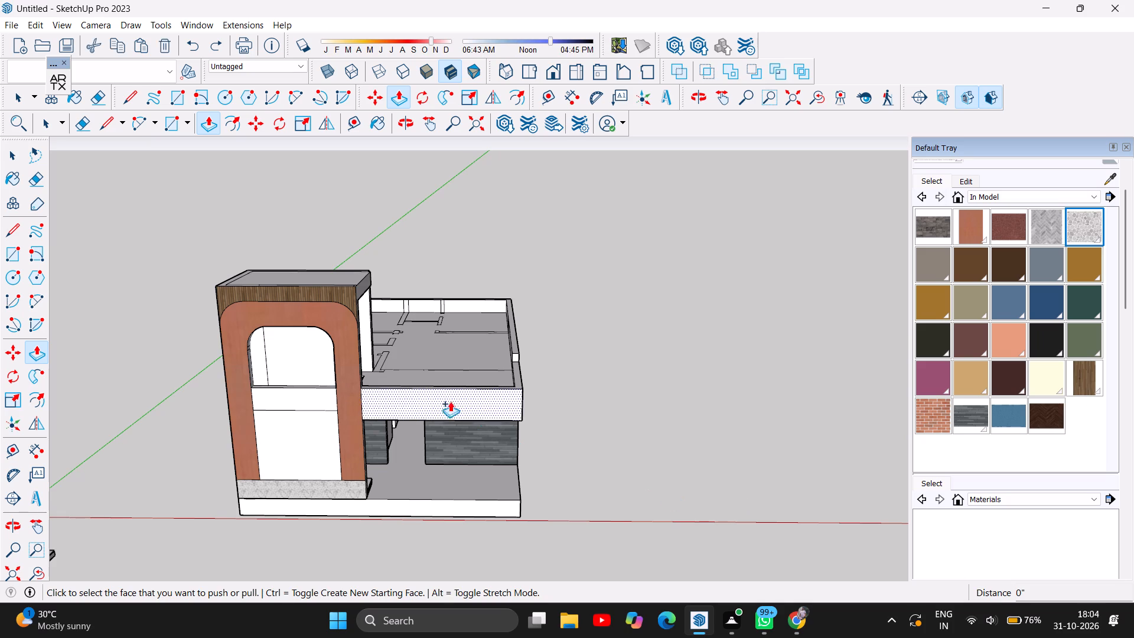
# Check the tower from several sides and undo the opening cut in the upper panel inside the arched frame.
pyautogui.click(409, 121)
pyautogui.moveTo(585, 300); pyautogui.dragTo(436, 295)
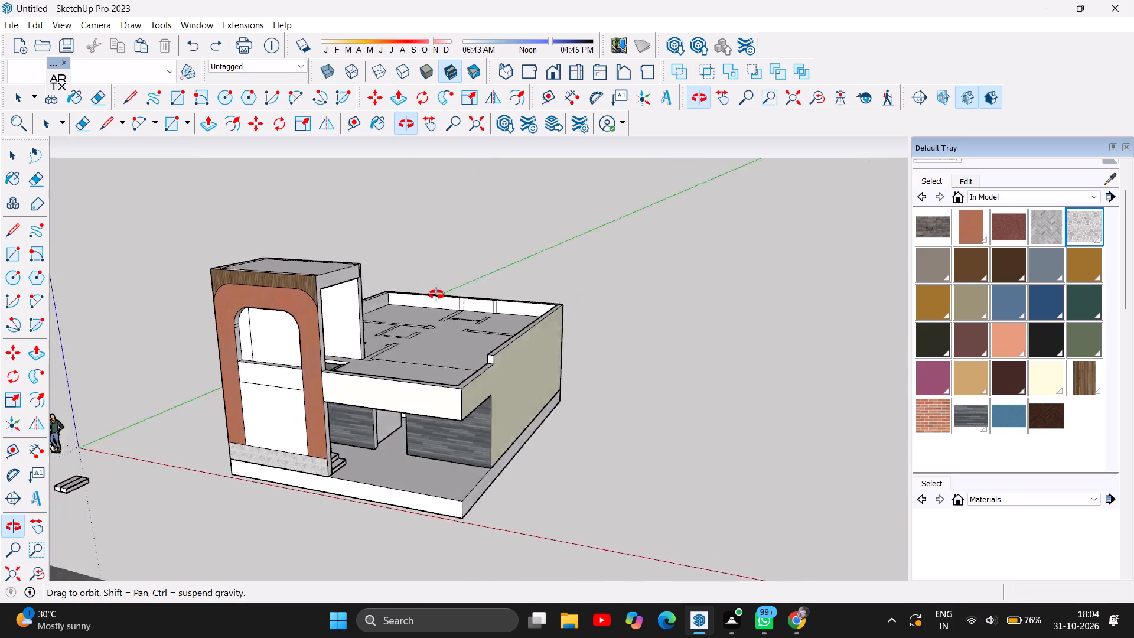
pyautogui.moveTo(436, 295); pyautogui.dragTo(163, 287)
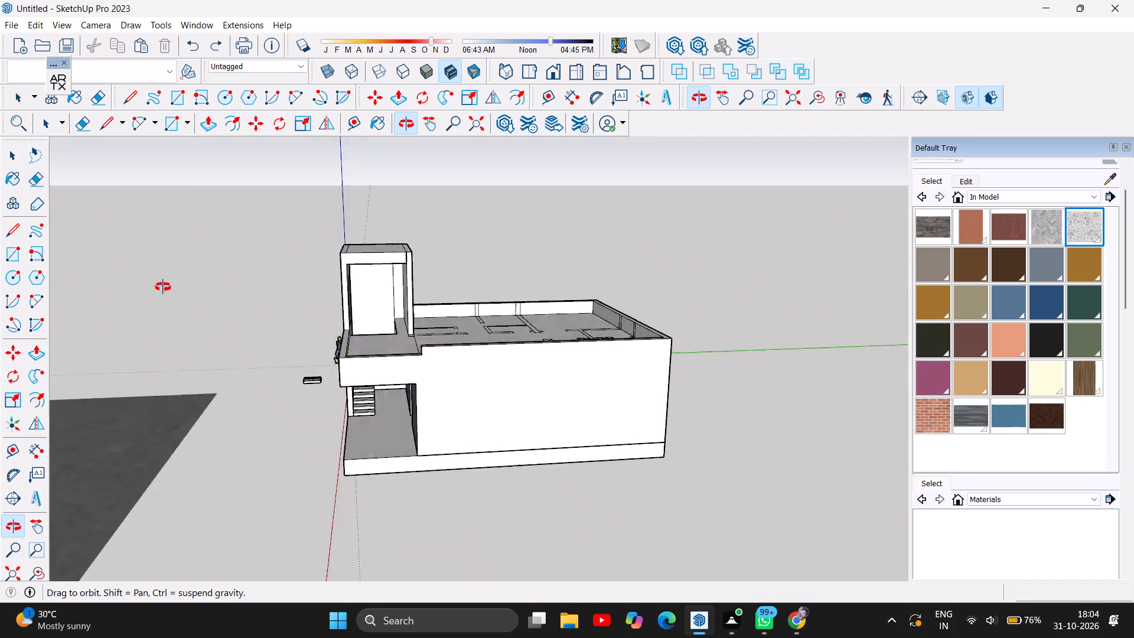
pyautogui.moveTo(163, 287); pyautogui.dragTo(718, 367)
pyautogui.moveTo(703, 359); pyautogui.dragTo(465, 252)
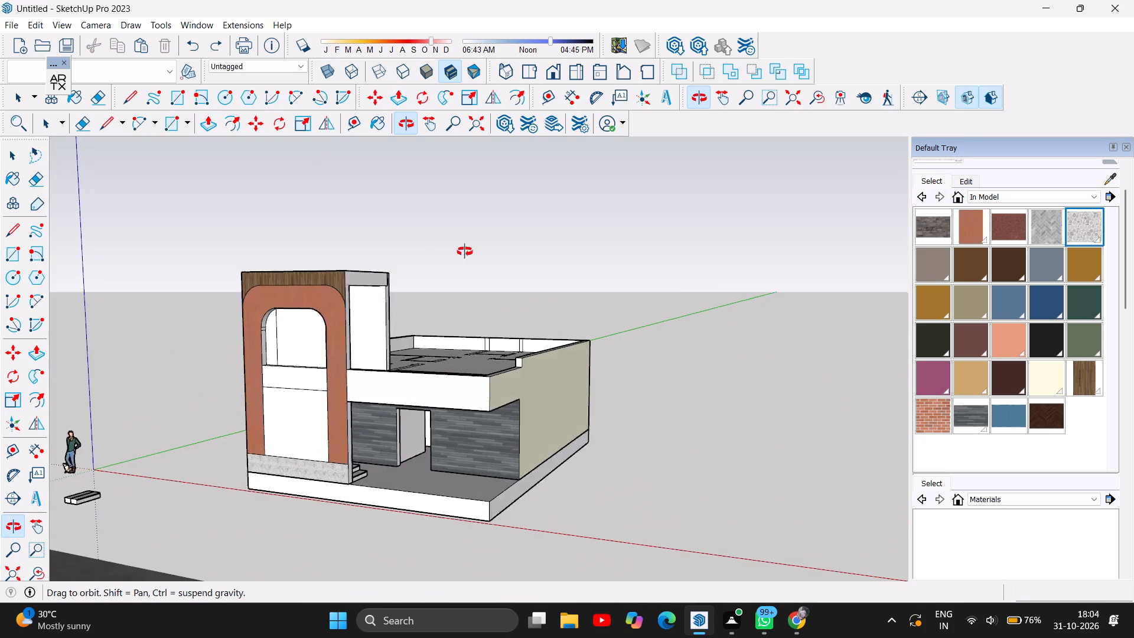
pyautogui.moveTo(465, 252); pyautogui.dragTo(545, 336)
pyautogui.hotkey('ctrl', 'z')
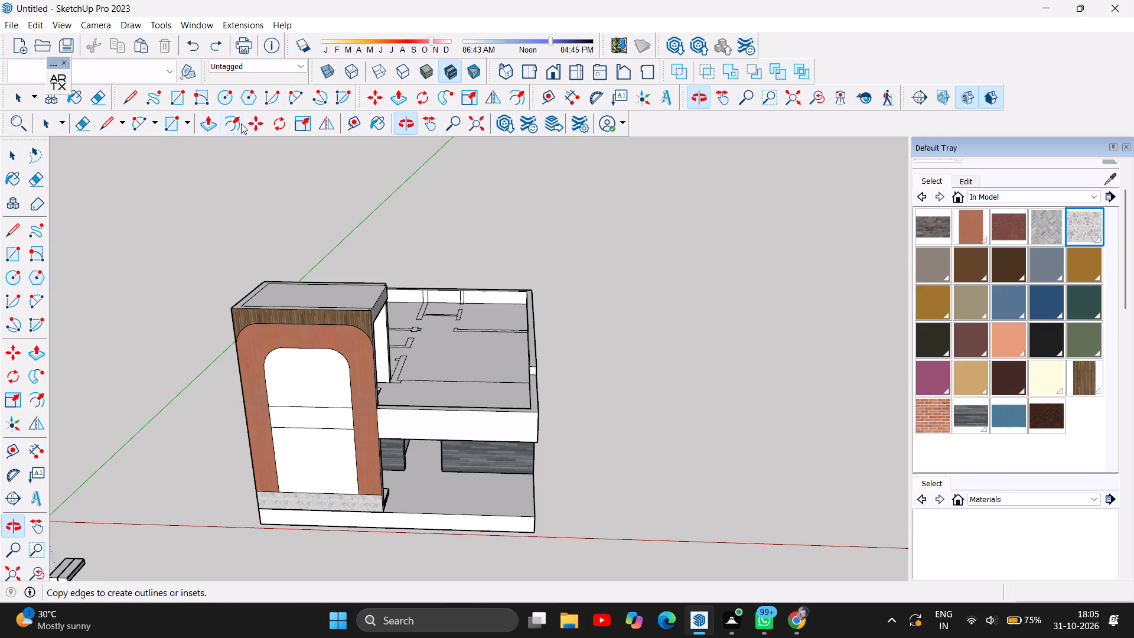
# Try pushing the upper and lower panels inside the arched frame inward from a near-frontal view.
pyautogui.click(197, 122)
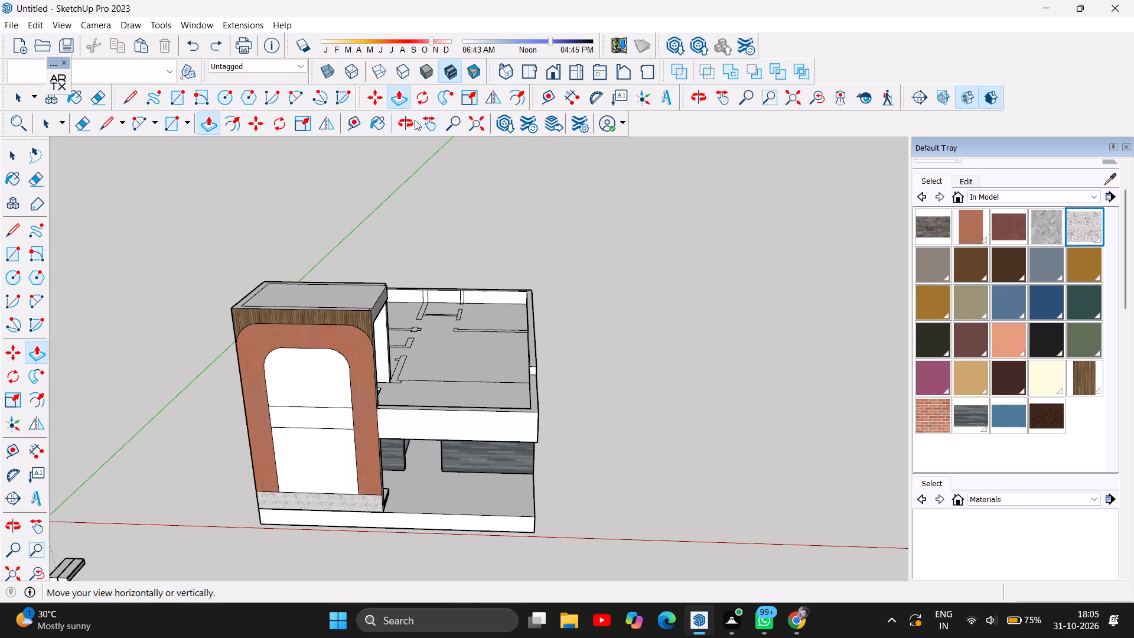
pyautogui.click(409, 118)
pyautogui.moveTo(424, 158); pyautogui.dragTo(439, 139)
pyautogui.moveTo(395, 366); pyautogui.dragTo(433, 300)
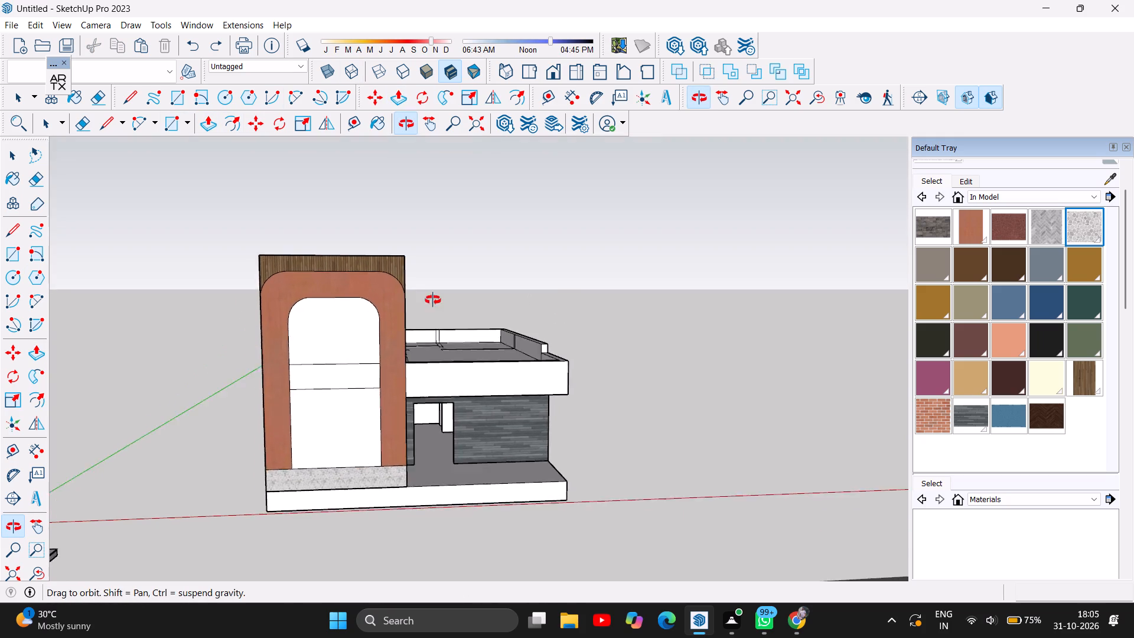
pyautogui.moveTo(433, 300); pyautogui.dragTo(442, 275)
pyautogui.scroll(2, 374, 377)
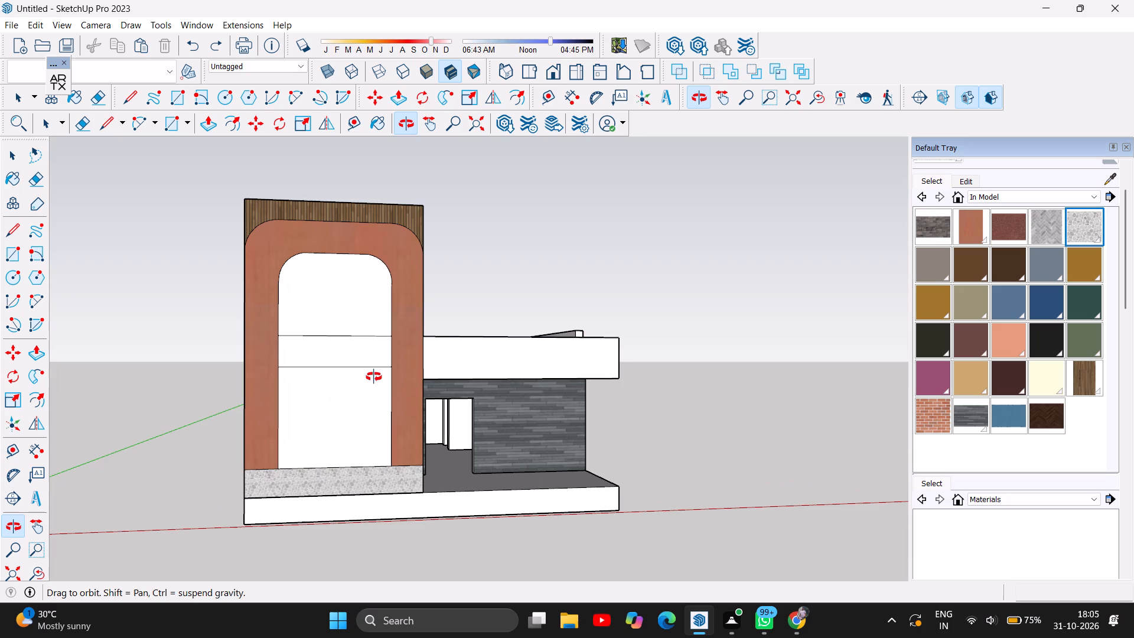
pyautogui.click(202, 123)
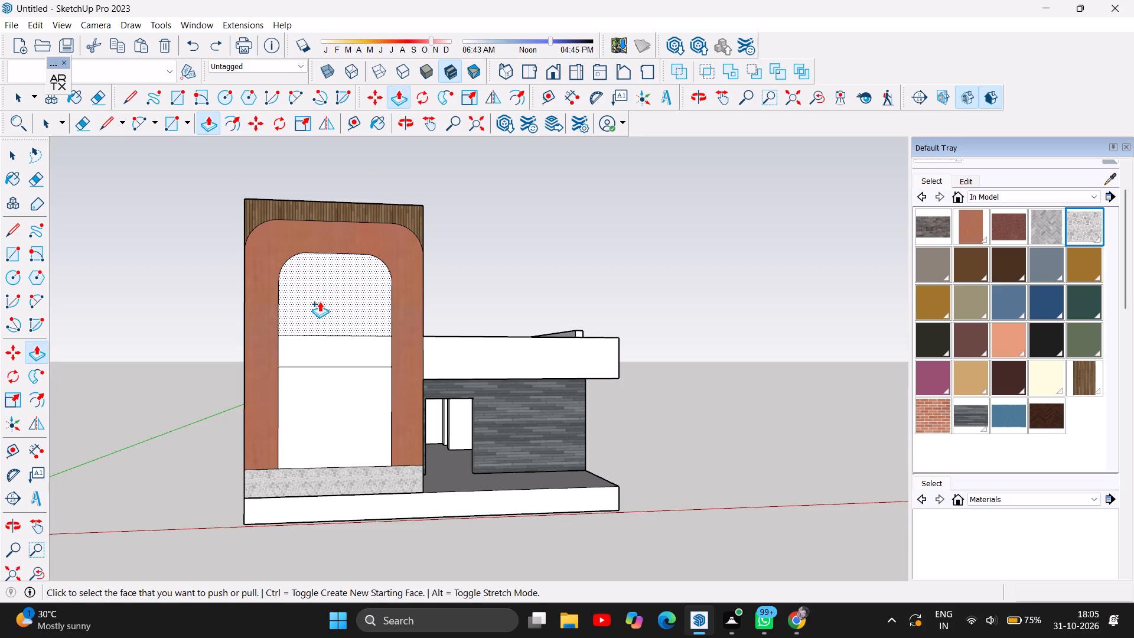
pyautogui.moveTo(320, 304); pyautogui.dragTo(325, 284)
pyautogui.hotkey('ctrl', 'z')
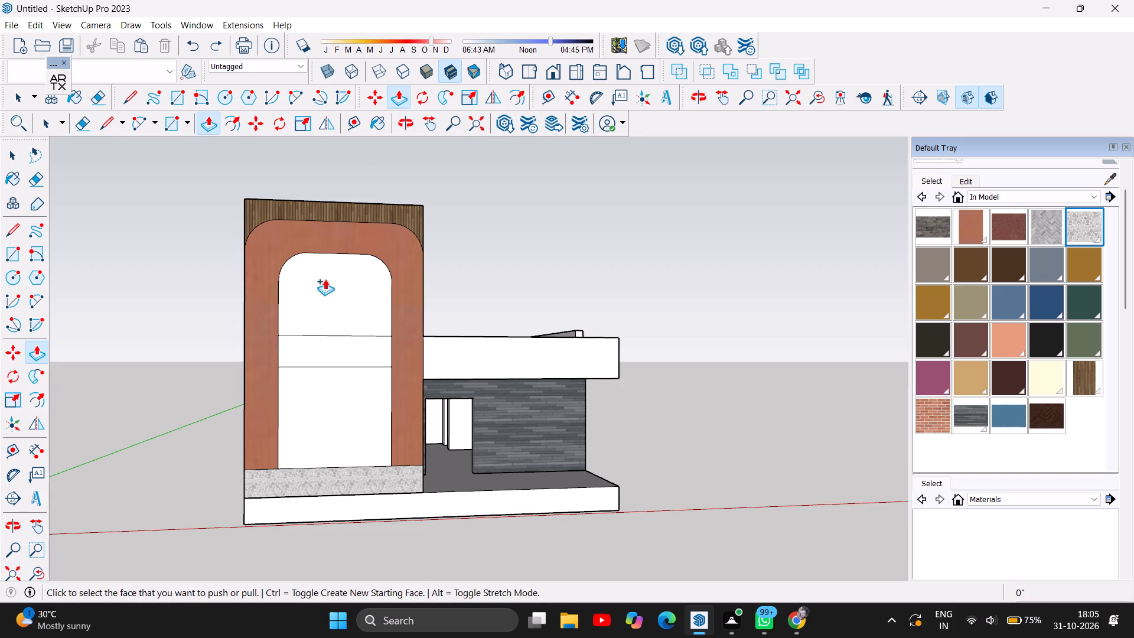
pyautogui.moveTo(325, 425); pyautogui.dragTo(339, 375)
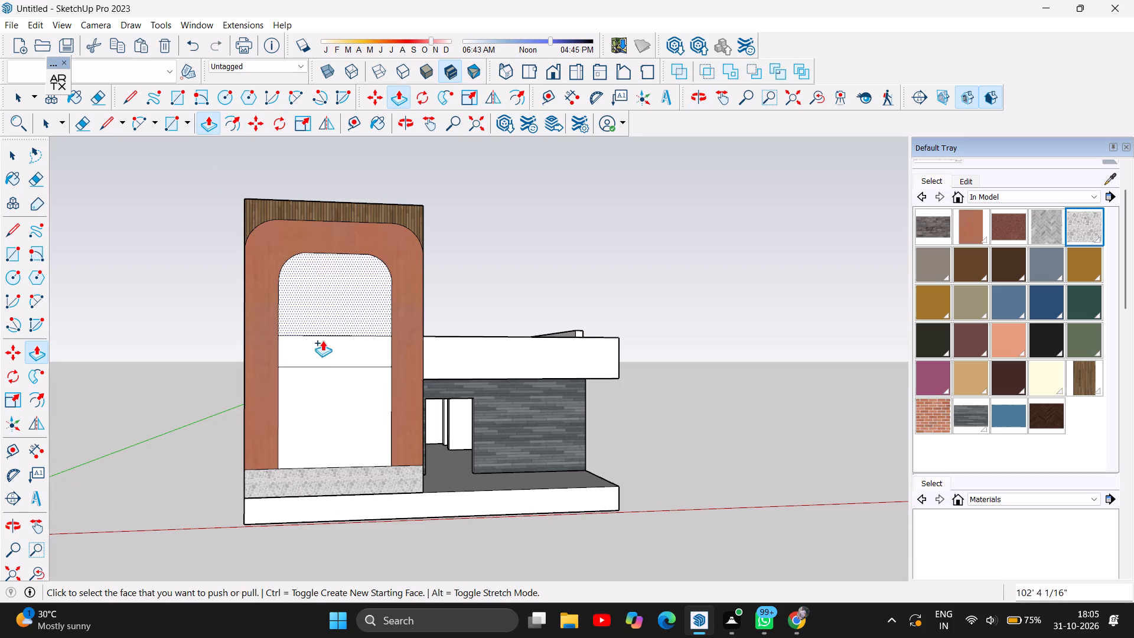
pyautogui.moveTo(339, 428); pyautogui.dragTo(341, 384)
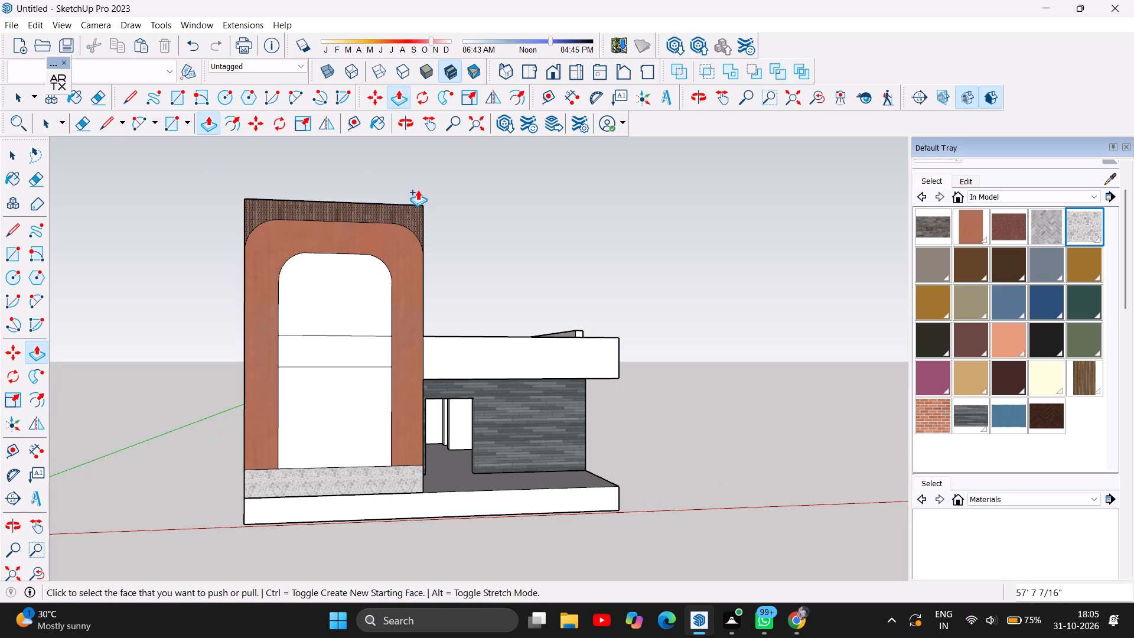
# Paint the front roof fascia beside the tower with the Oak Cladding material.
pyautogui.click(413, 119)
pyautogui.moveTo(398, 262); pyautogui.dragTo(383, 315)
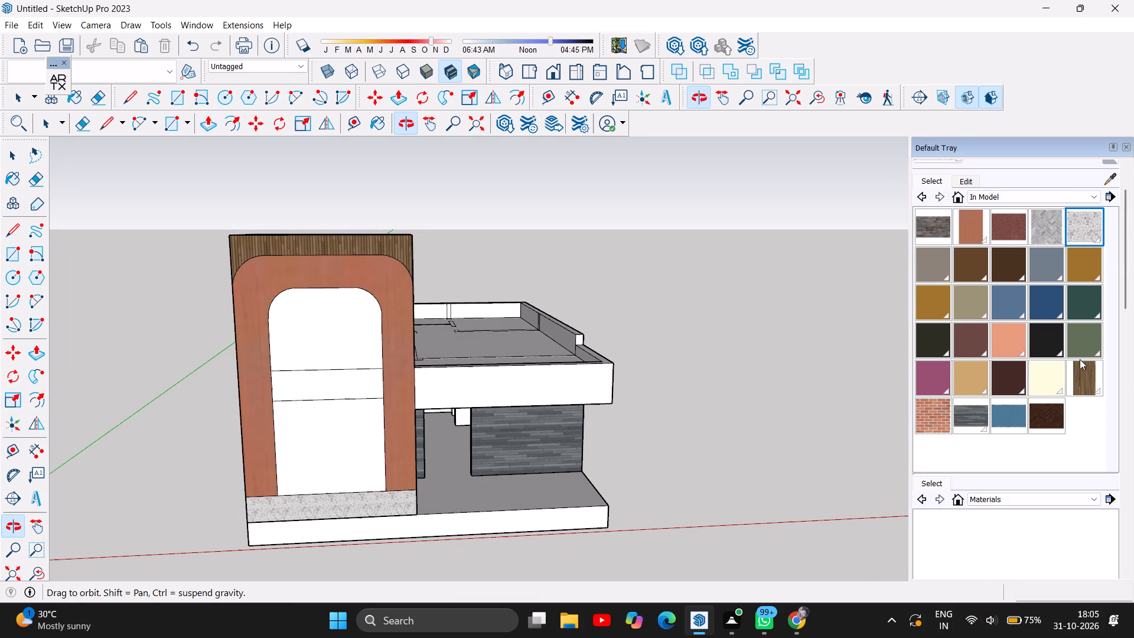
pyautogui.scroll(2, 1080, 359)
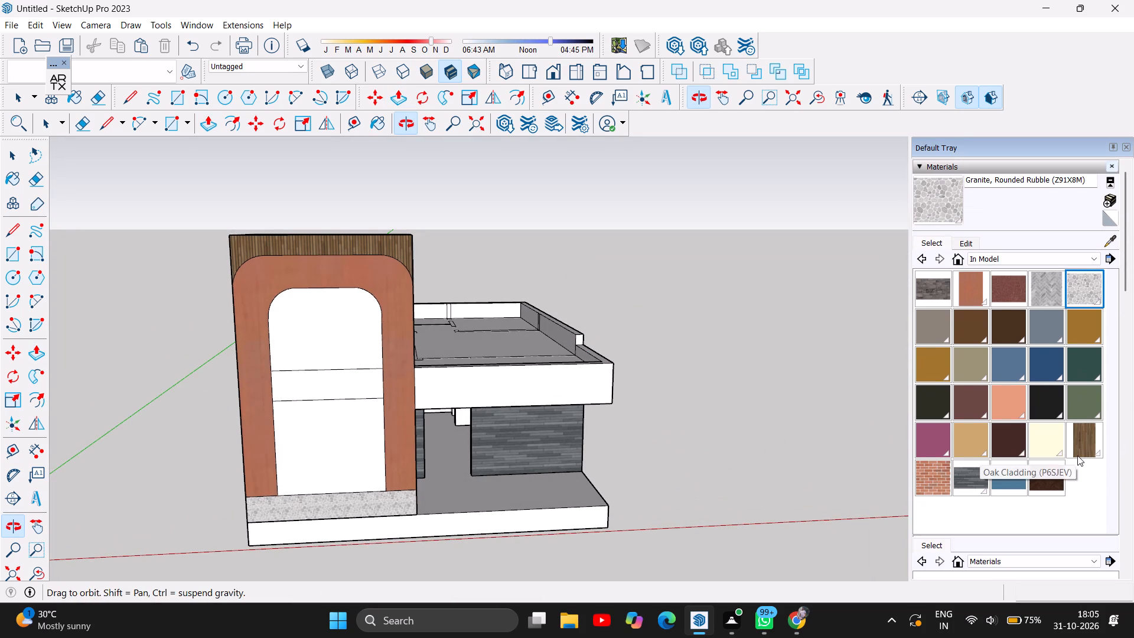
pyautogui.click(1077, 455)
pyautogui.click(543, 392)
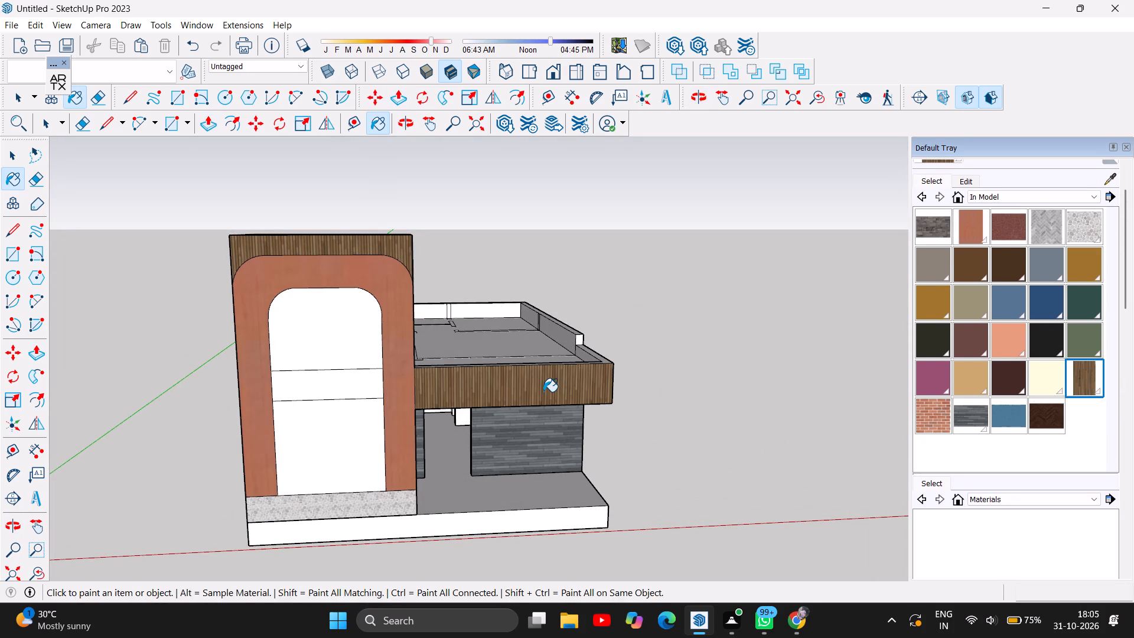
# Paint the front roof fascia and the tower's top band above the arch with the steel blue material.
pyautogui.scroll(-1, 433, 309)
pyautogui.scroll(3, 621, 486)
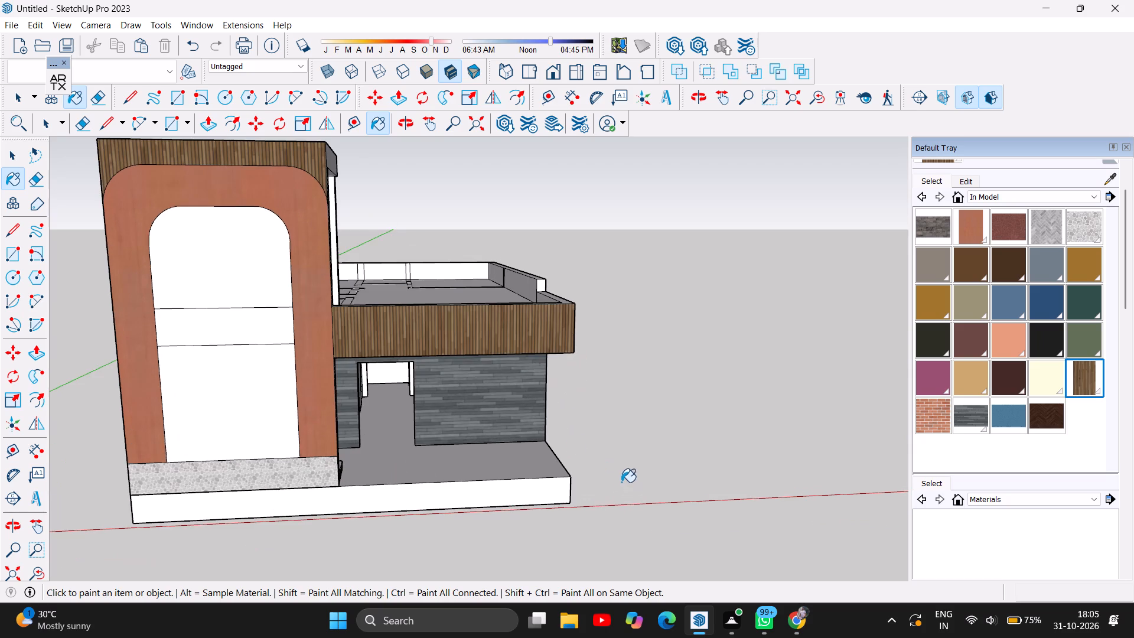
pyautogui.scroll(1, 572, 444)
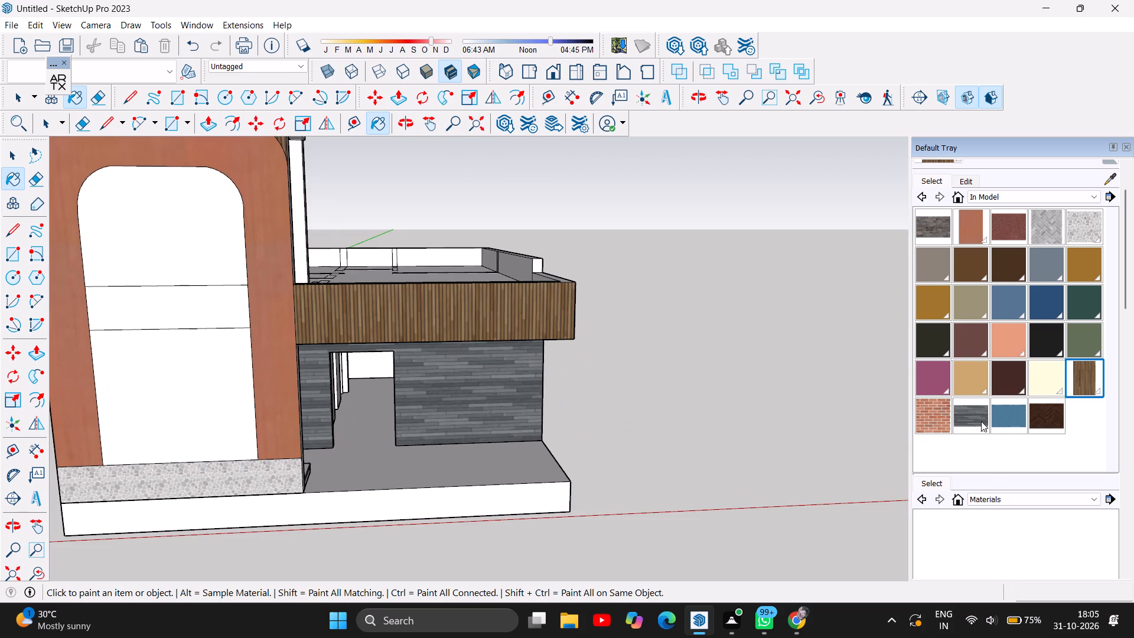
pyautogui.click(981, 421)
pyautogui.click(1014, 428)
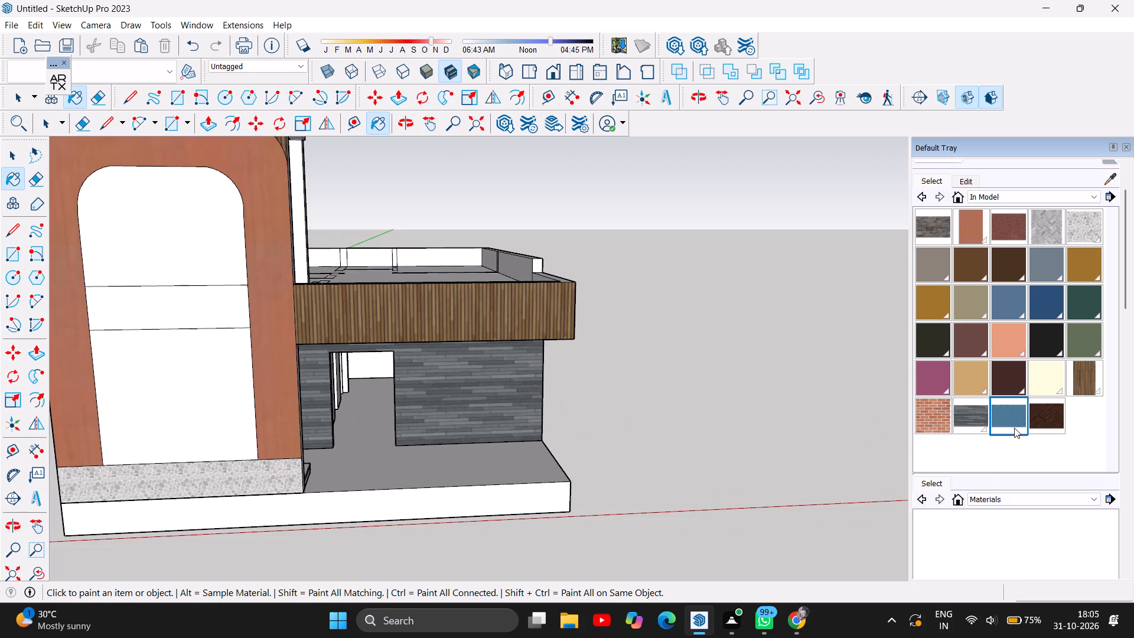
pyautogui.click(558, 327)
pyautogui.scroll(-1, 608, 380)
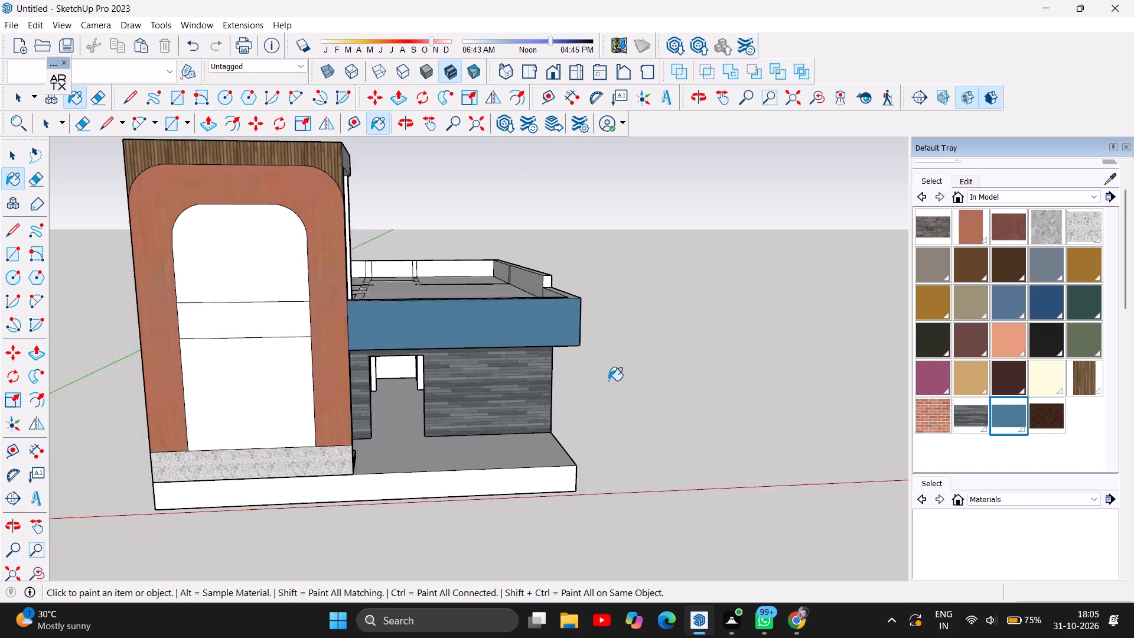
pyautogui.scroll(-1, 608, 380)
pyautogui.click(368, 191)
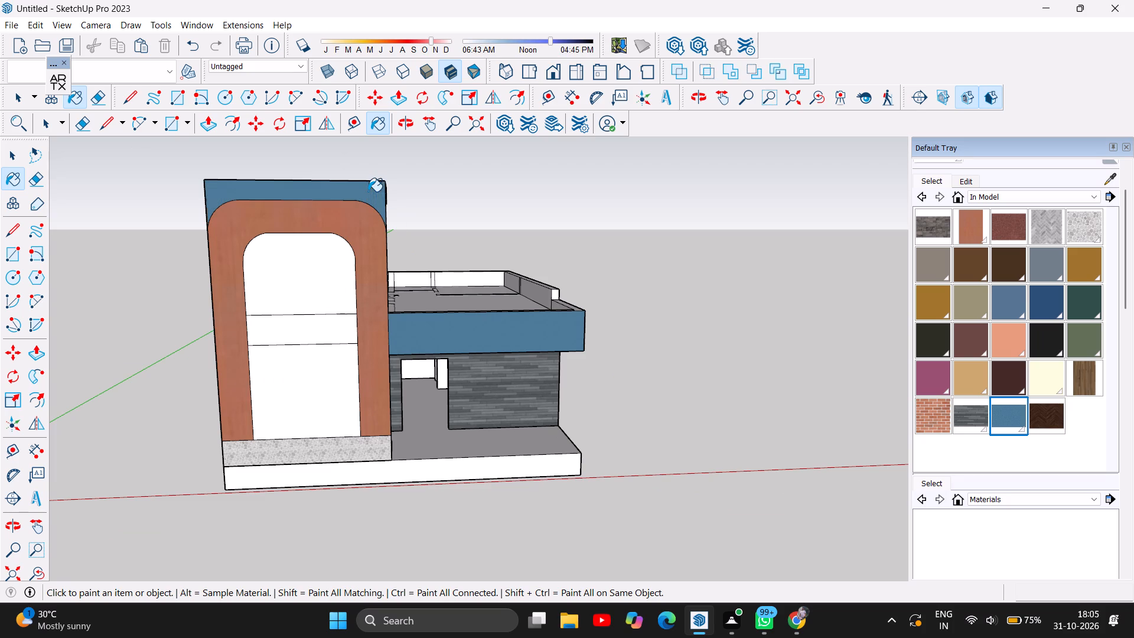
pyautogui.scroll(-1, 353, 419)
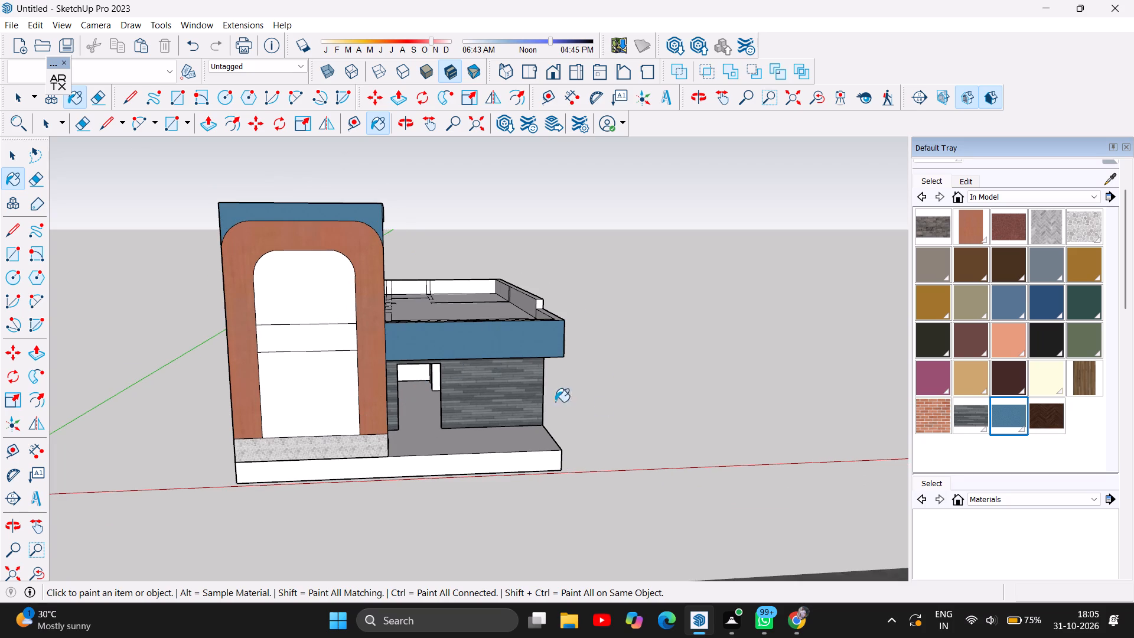
# Repaint the front roof fascia and the tower's top band with the lighter slate blue colour.
pyautogui.click(1019, 310)
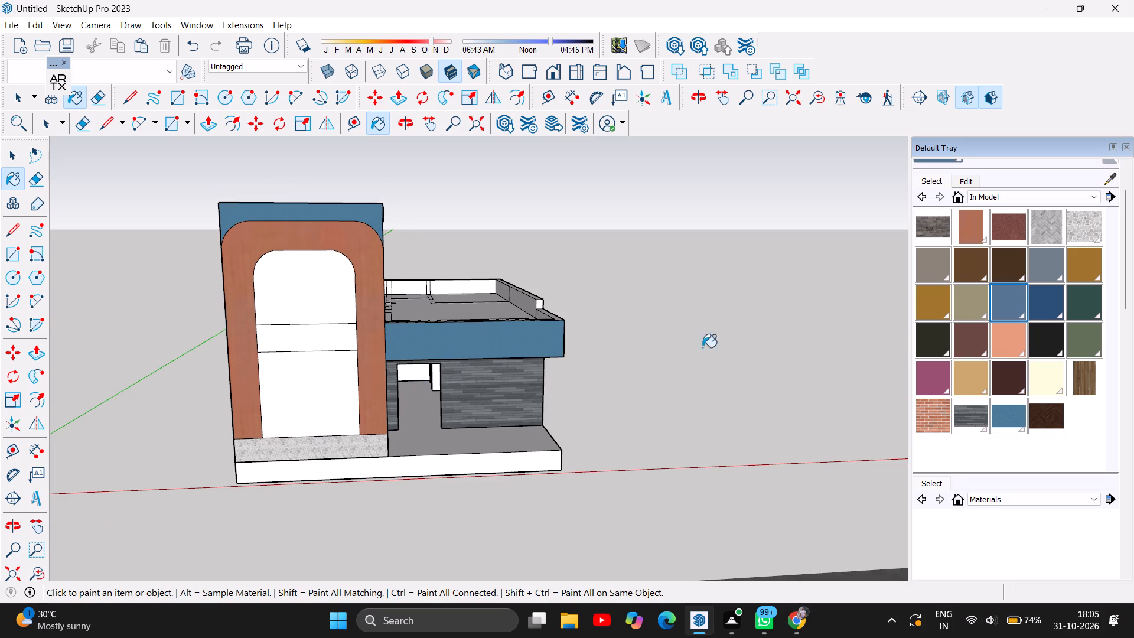
pyautogui.click(528, 353)
pyautogui.click(351, 216)
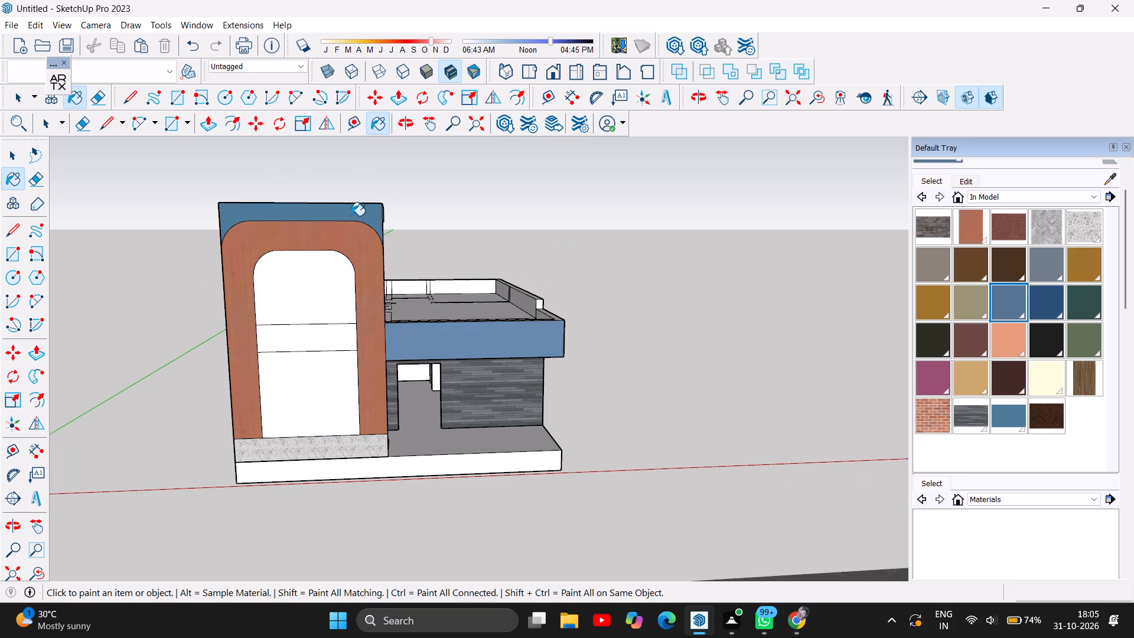
# Paint the tower's top band and the arched frame with the dark red speckled stone texture.
pyautogui.scroll(1, 367, 415)
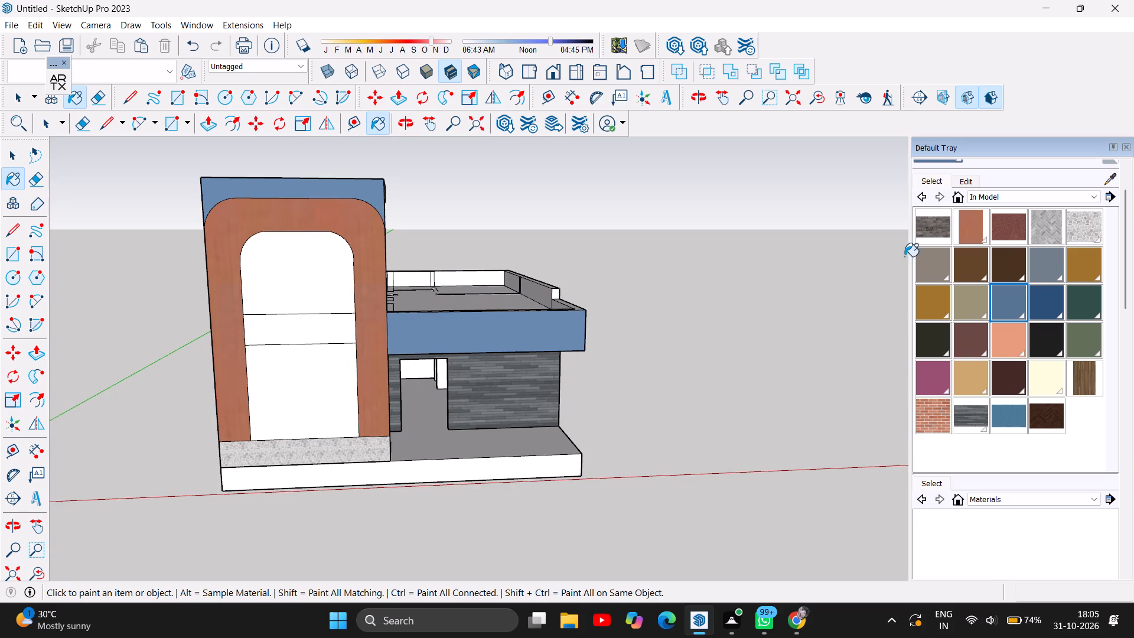
pyautogui.click(1016, 235)
pyautogui.click(360, 193)
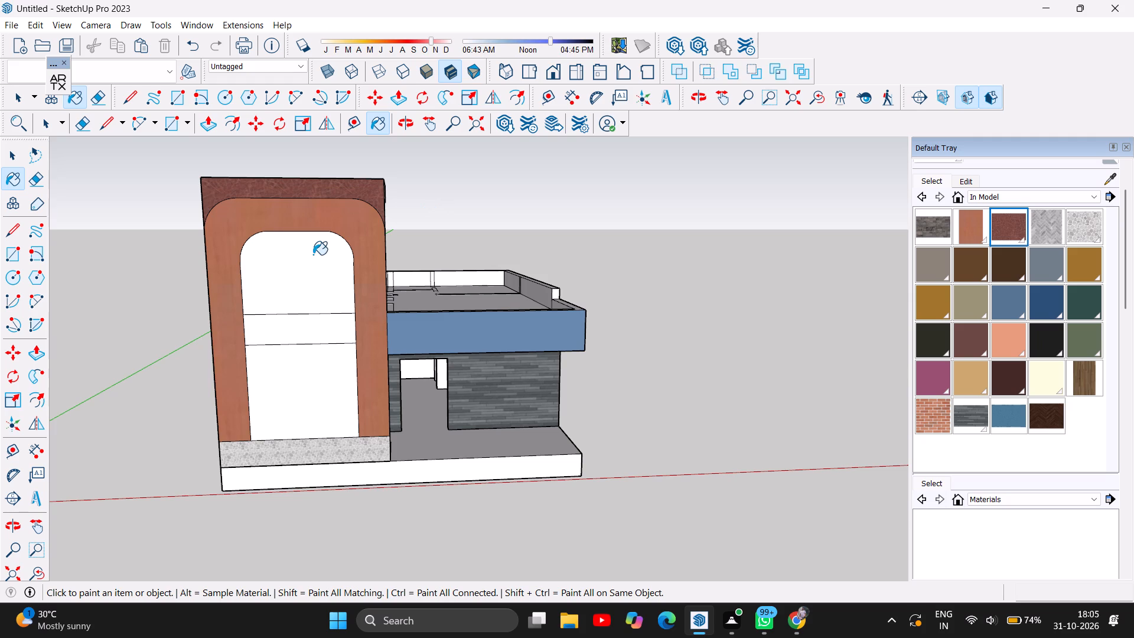
pyautogui.click(356, 227)
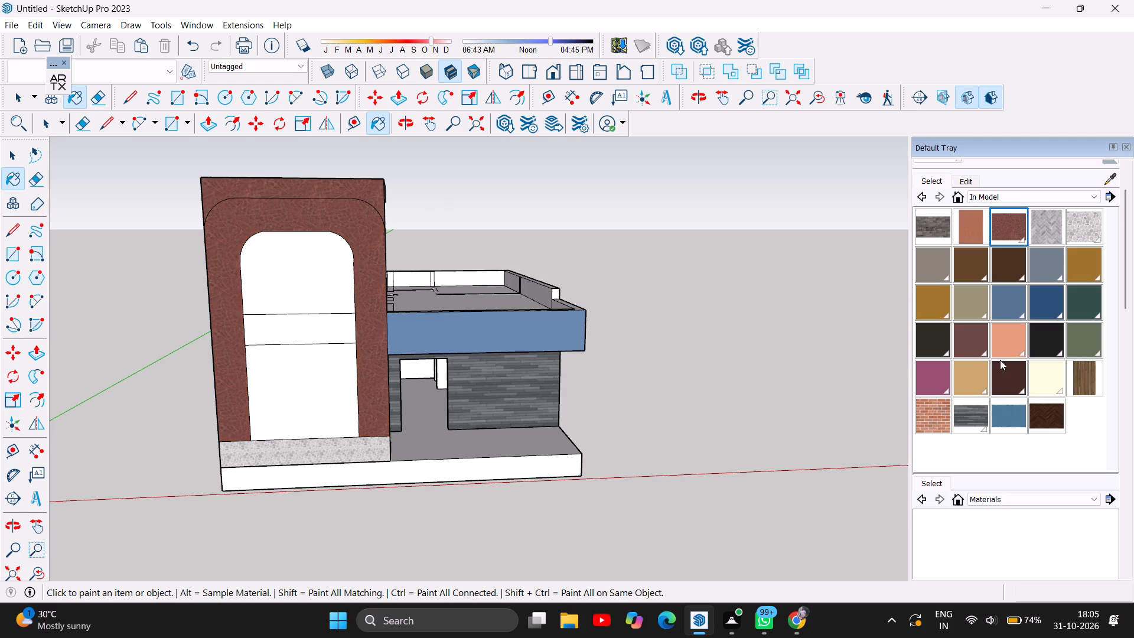
# Repaint the tower's top band above the arch with the light grey diagonal stone paving texture.
pyautogui.click(1052, 273)
pyautogui.click(1037, 231)
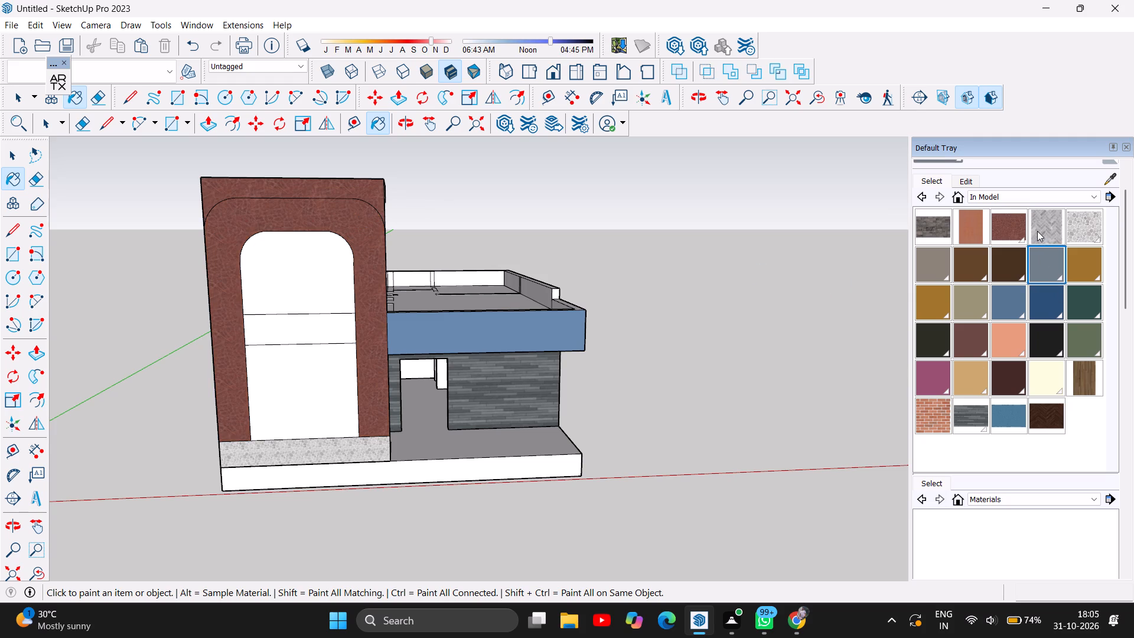
pyautogui.click(353, 192)
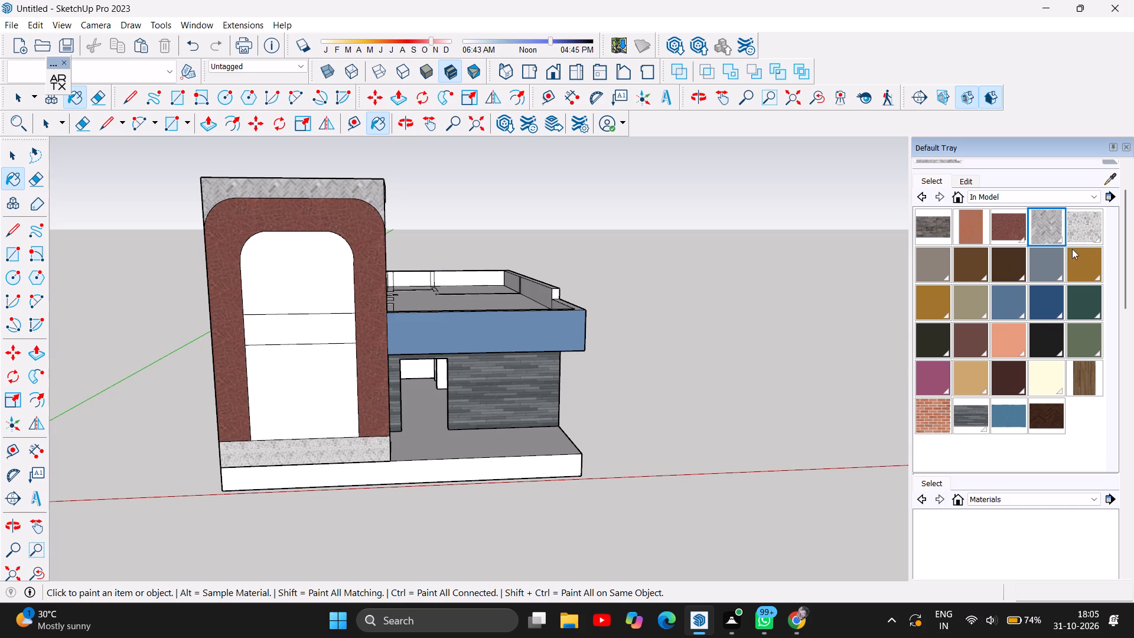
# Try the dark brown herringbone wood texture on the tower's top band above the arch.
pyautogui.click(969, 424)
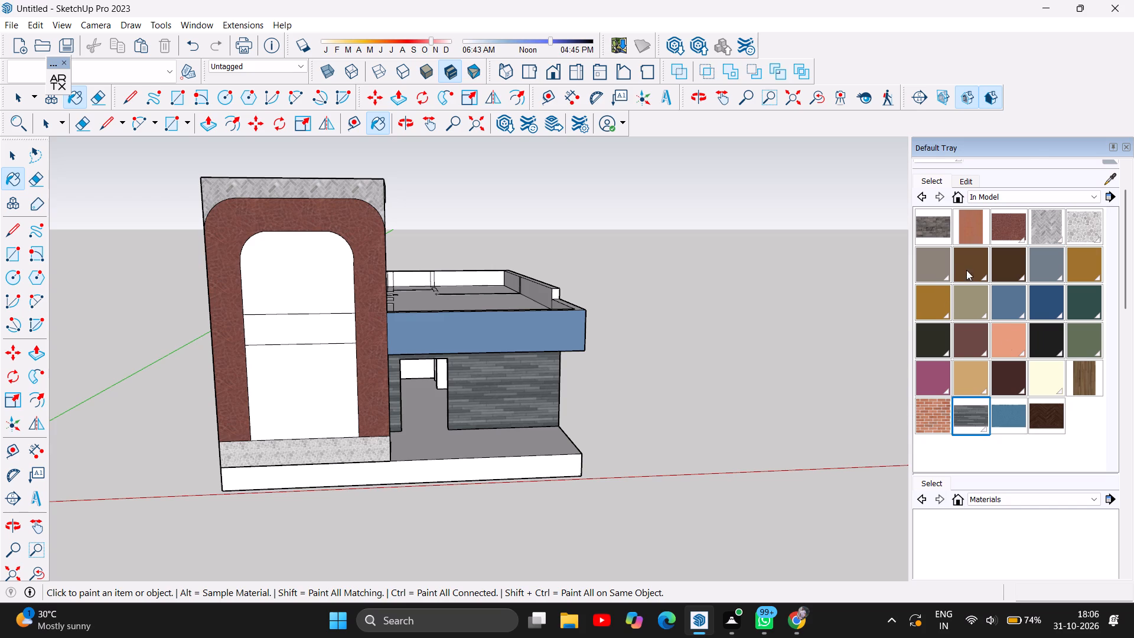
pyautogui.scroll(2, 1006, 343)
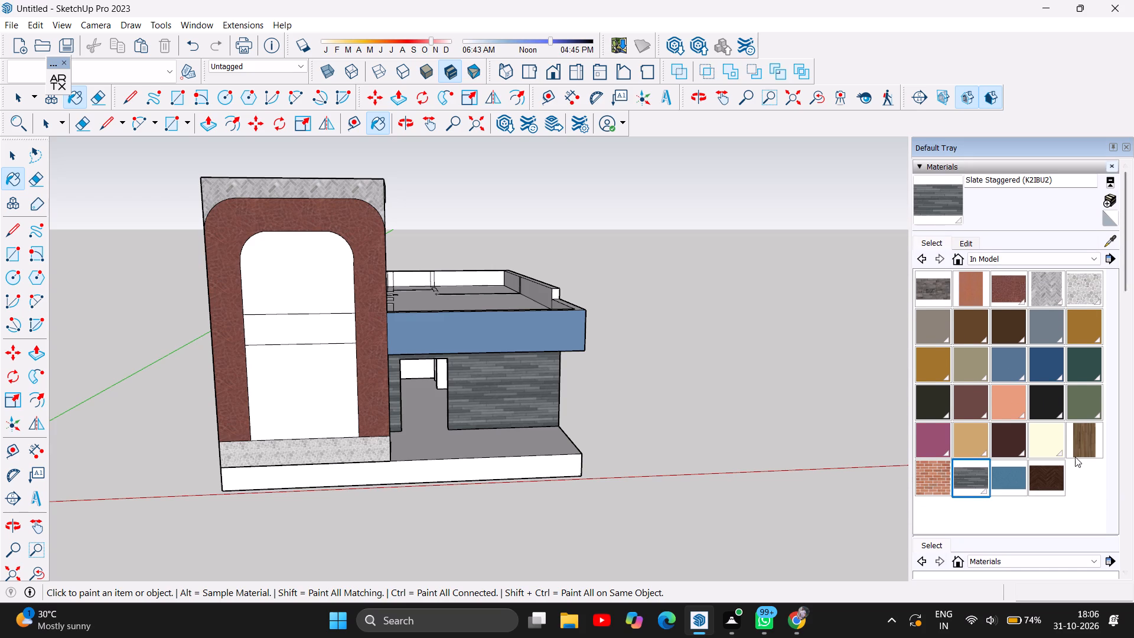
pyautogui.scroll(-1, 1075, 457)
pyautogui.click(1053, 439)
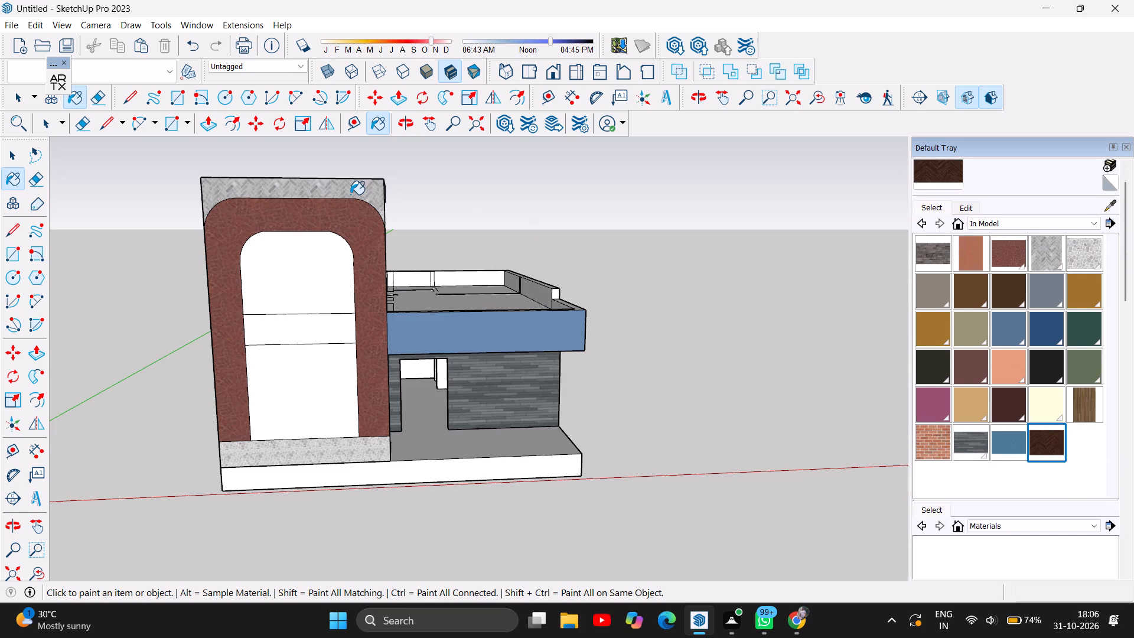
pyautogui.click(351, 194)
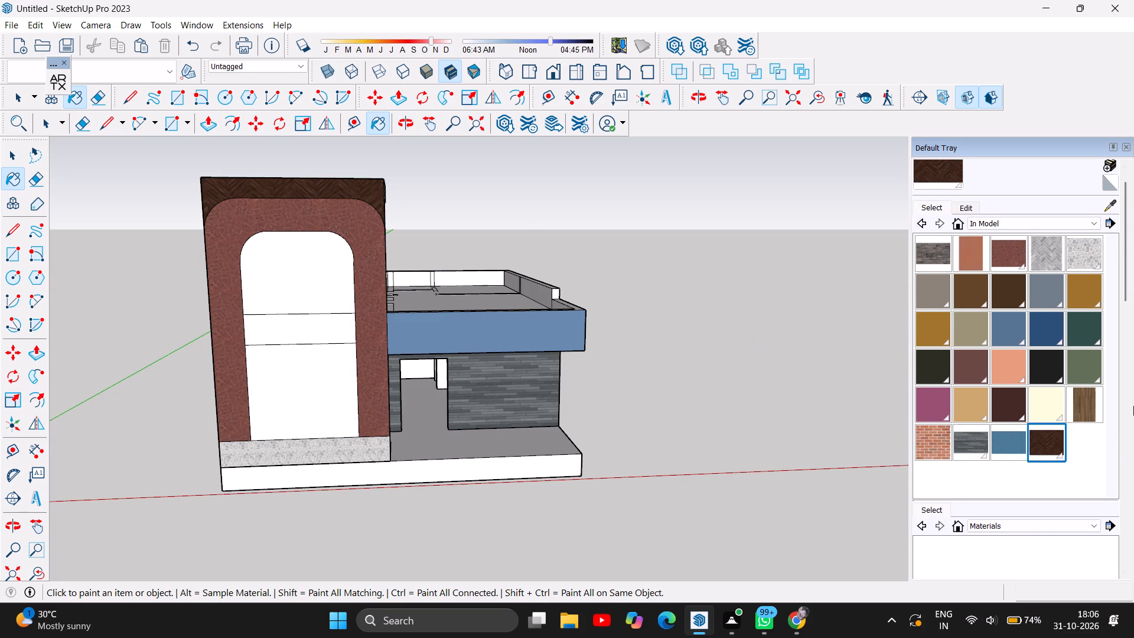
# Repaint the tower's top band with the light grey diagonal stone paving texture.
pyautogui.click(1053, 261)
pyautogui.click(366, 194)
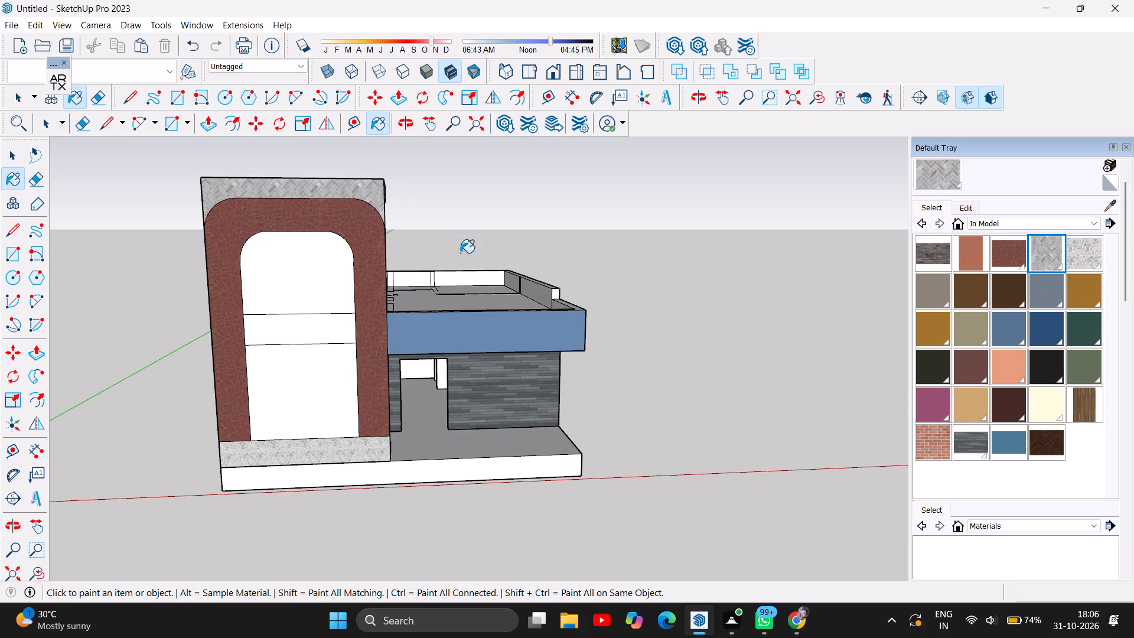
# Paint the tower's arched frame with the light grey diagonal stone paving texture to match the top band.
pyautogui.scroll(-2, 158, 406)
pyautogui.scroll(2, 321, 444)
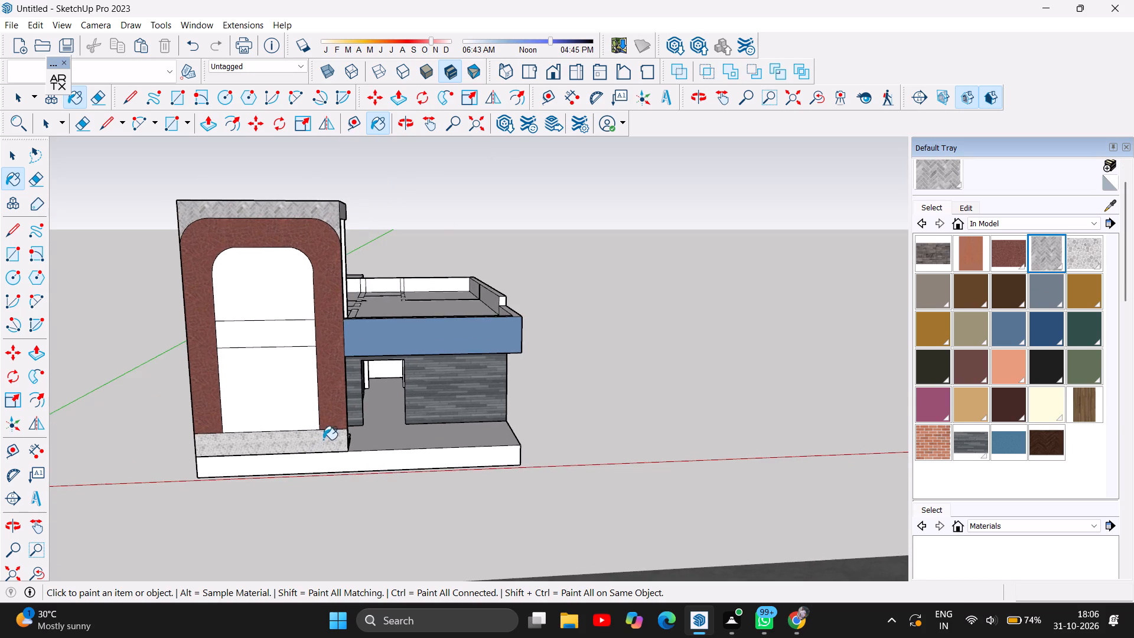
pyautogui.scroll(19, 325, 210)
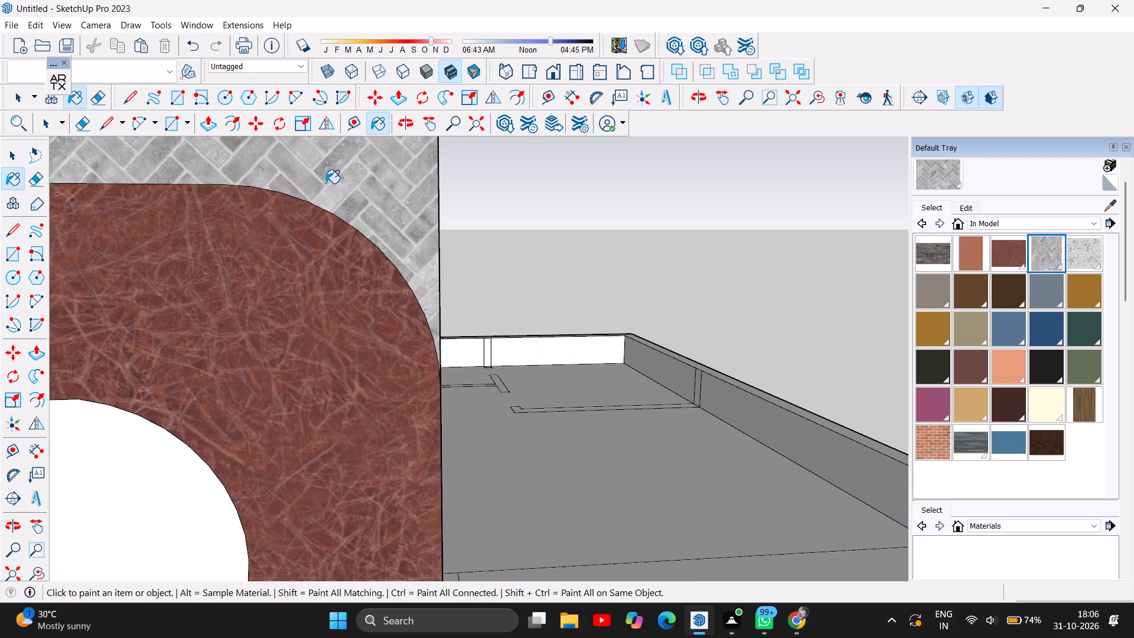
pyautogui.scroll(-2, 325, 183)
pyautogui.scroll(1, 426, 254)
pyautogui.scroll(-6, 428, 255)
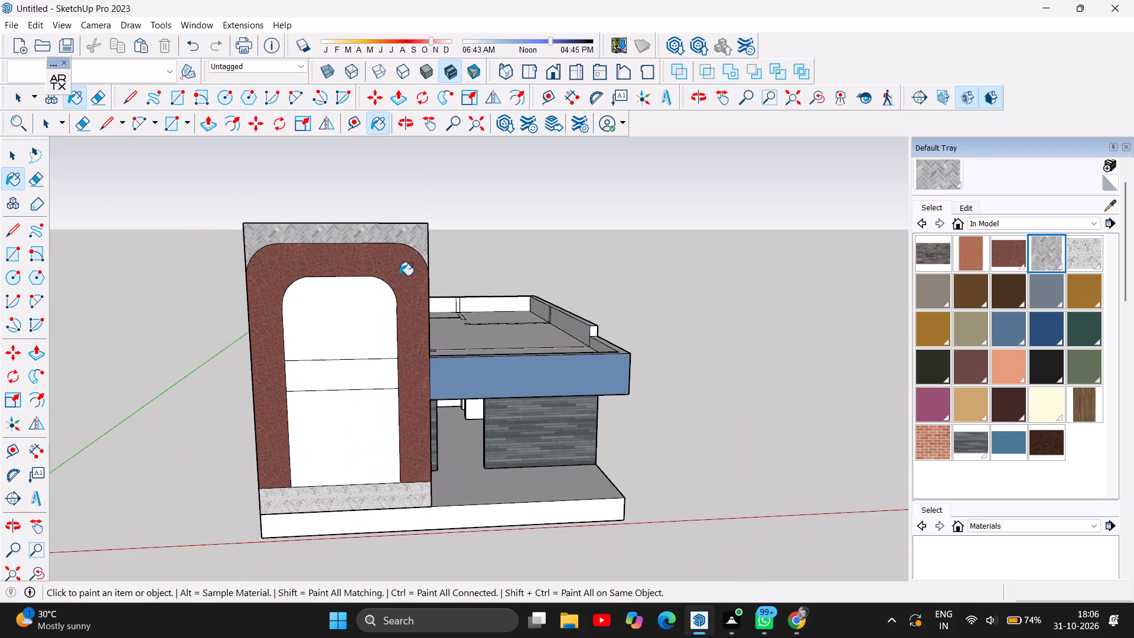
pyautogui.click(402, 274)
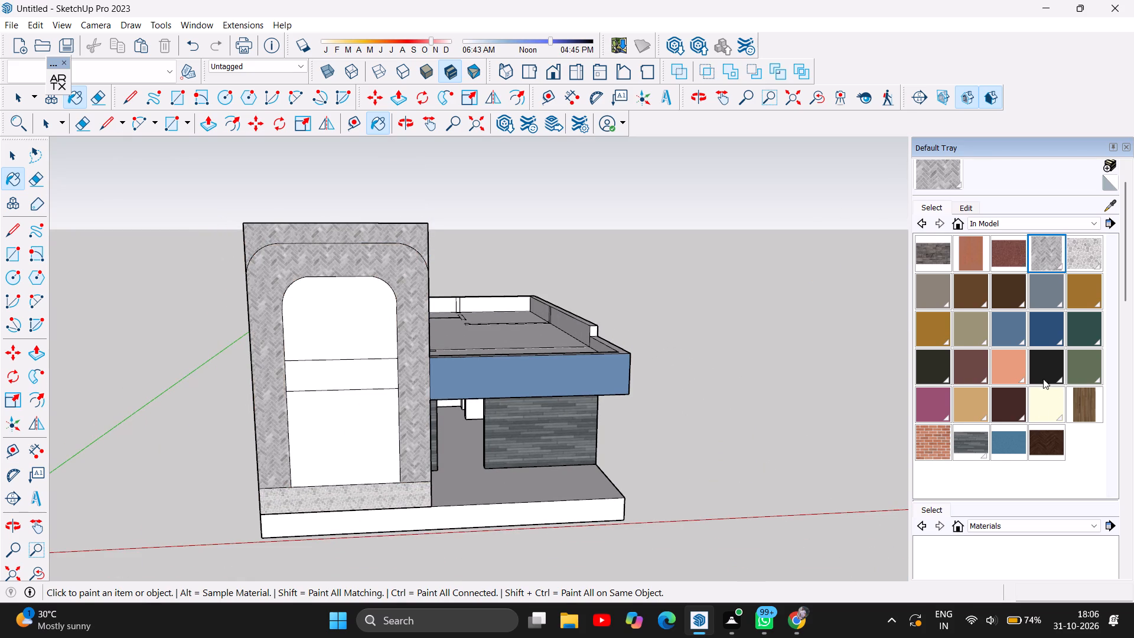
# Repaint the tower's top band above the arch with the brown vertical wood plank texture.
pyautogui.click(1081, 409)
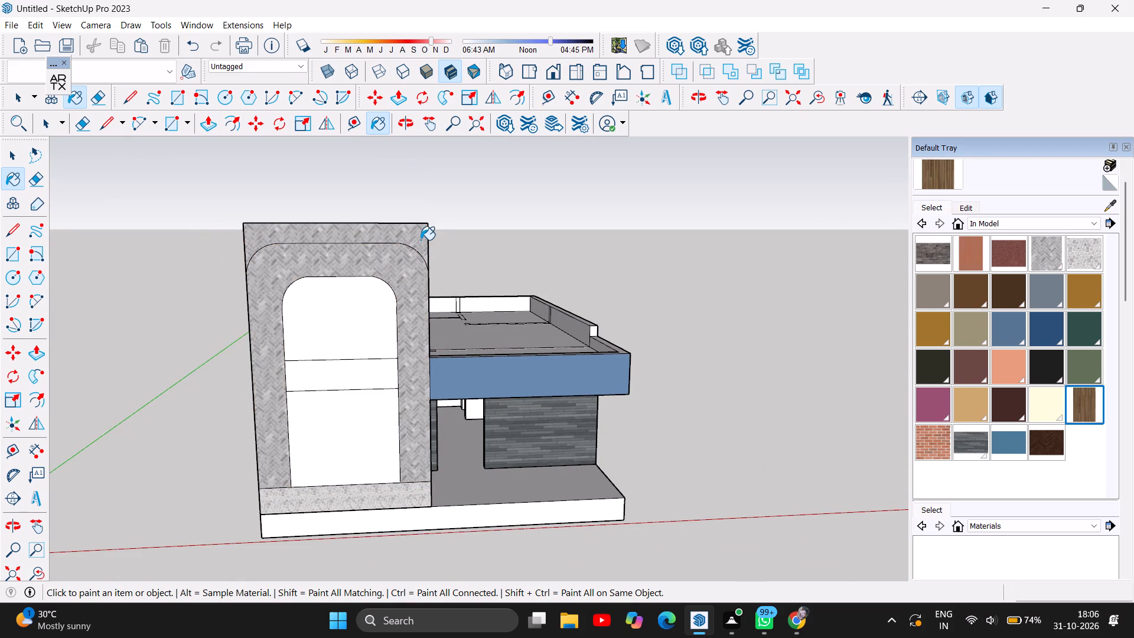
pyautogui.click(421, 240)
pyautogui.scroll(-2, 421, 240)
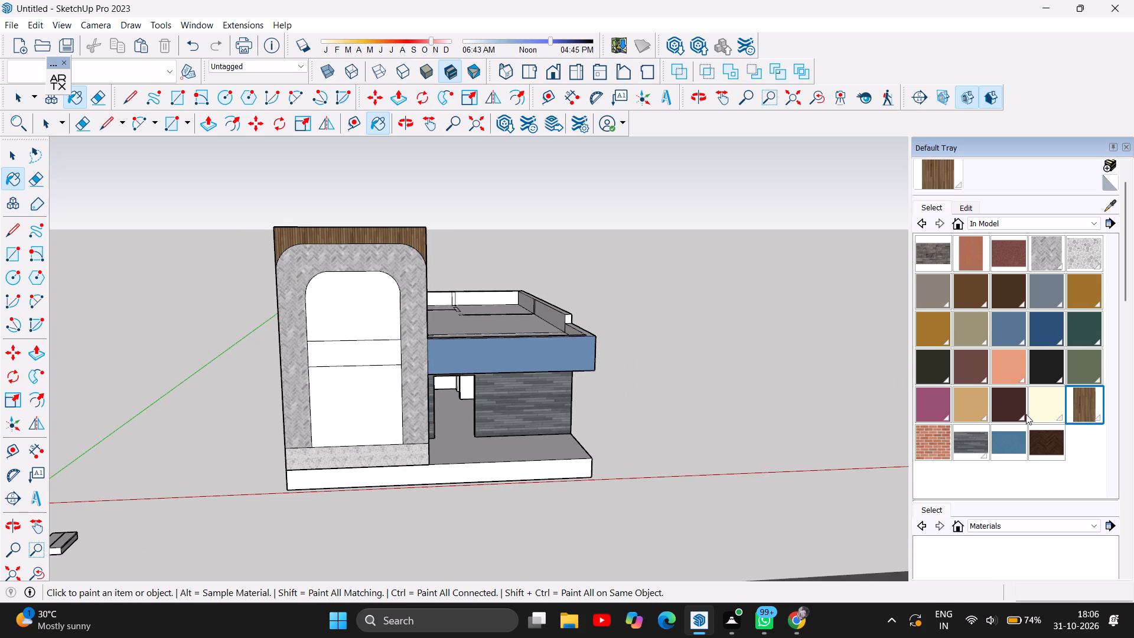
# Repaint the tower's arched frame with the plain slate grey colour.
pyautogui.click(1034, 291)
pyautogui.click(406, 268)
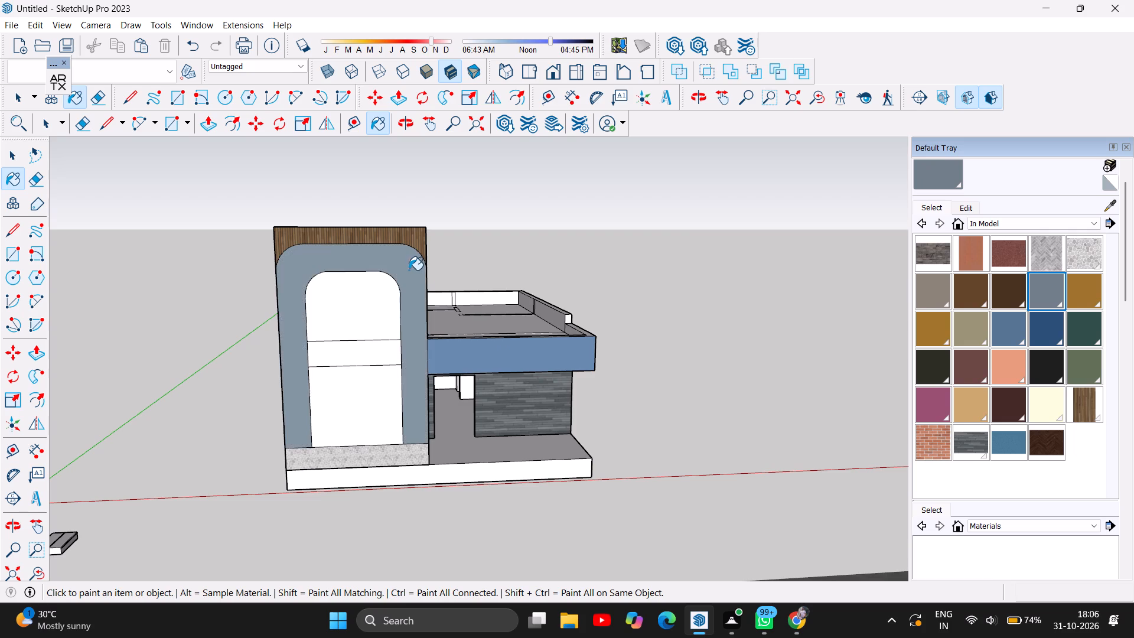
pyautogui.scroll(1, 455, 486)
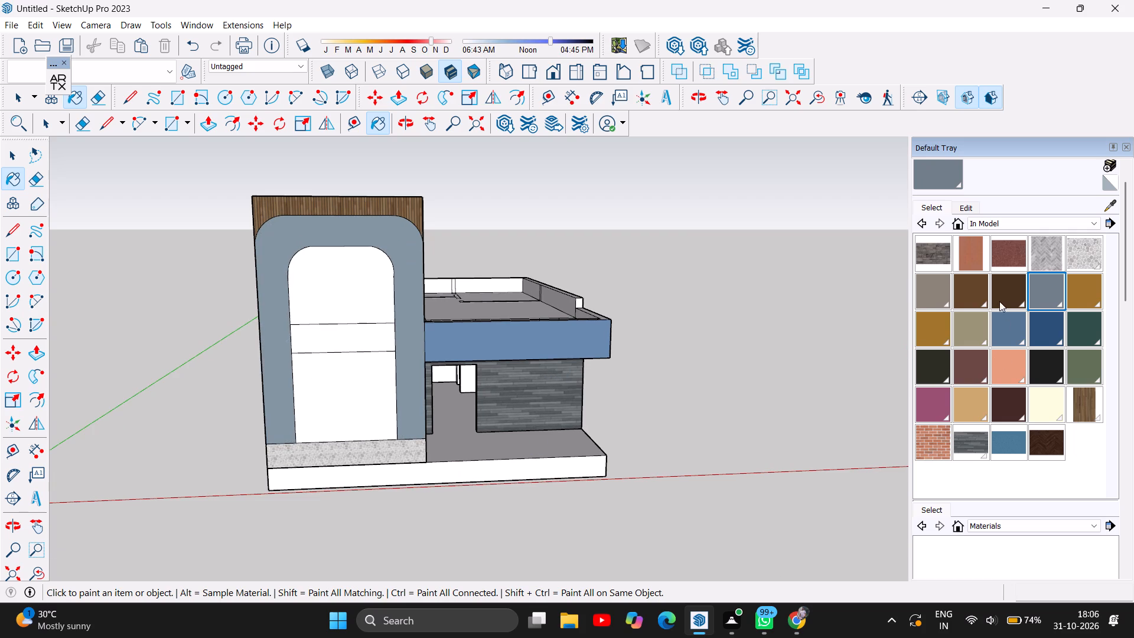
# Repaint the tower's arched frame with the terracotta orange-brown wood texture.
pyautogui.click(975, 248)
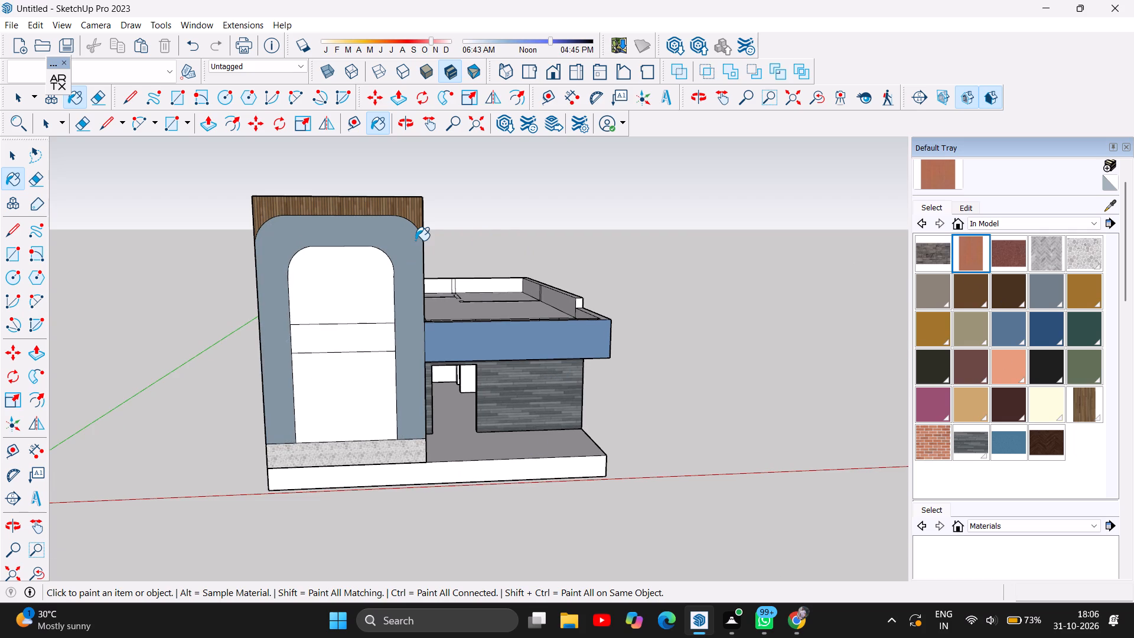
pyautogui.click(415, 240)
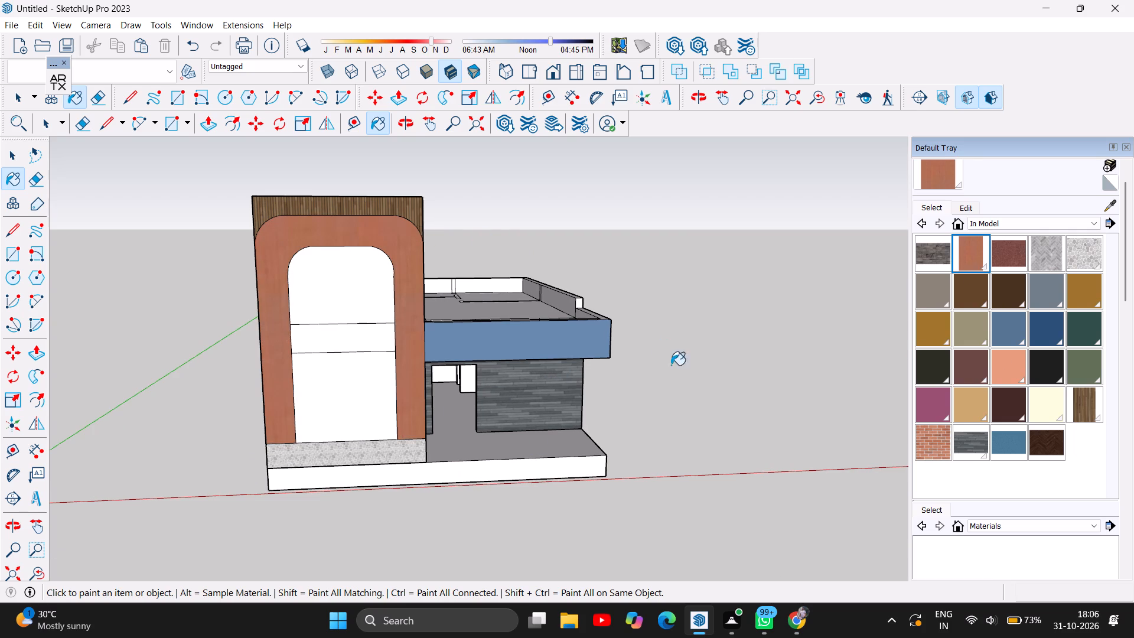
pyautogui.scroll(2, 702, 406)
pyautogui.scroll(-2, 280, 520)
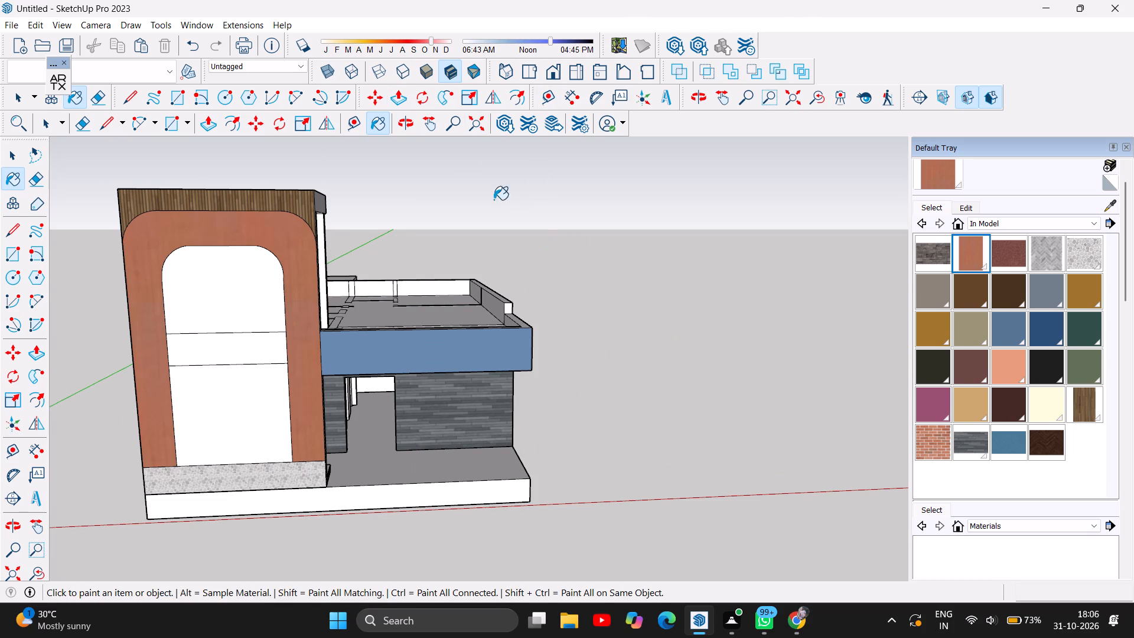
# Paint the tower's side top beam and the narrow column faces around its side opening with the brown wood plank texture.
pyautogui.click(411, 126)
pyautogui.moveTo(455, 256); pyautogui.dragTo(373, 320)
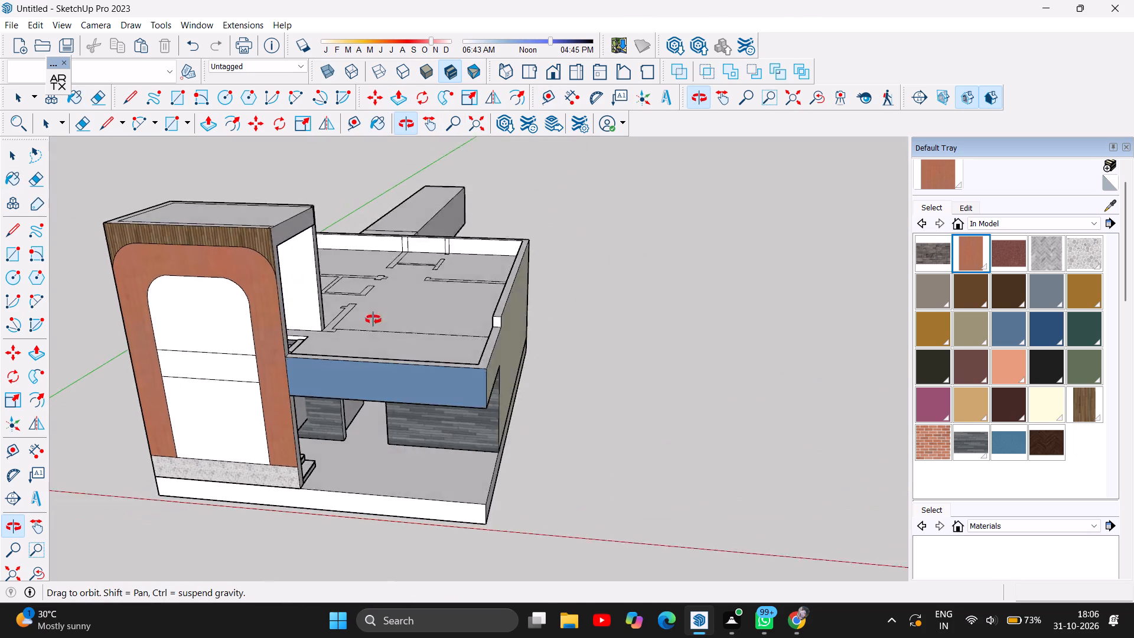
pyautogui.moveTo(373, 320); pyautogui.dragTo(662, 319)
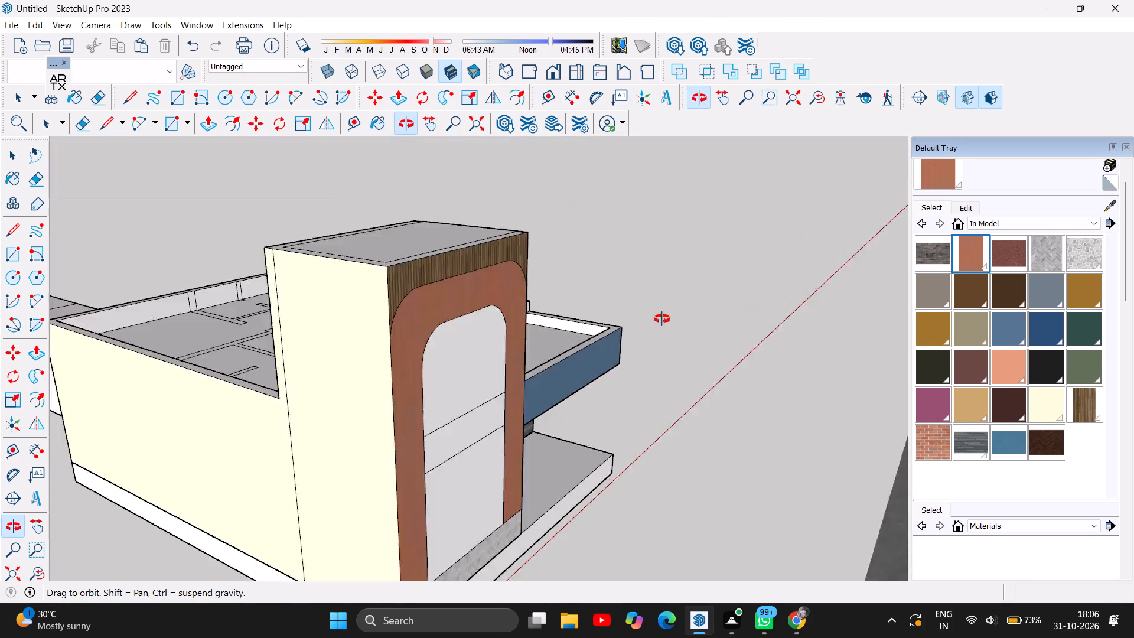
pyautogui.moveTo(662, 319); pyautogui.dragTo(397, 339)
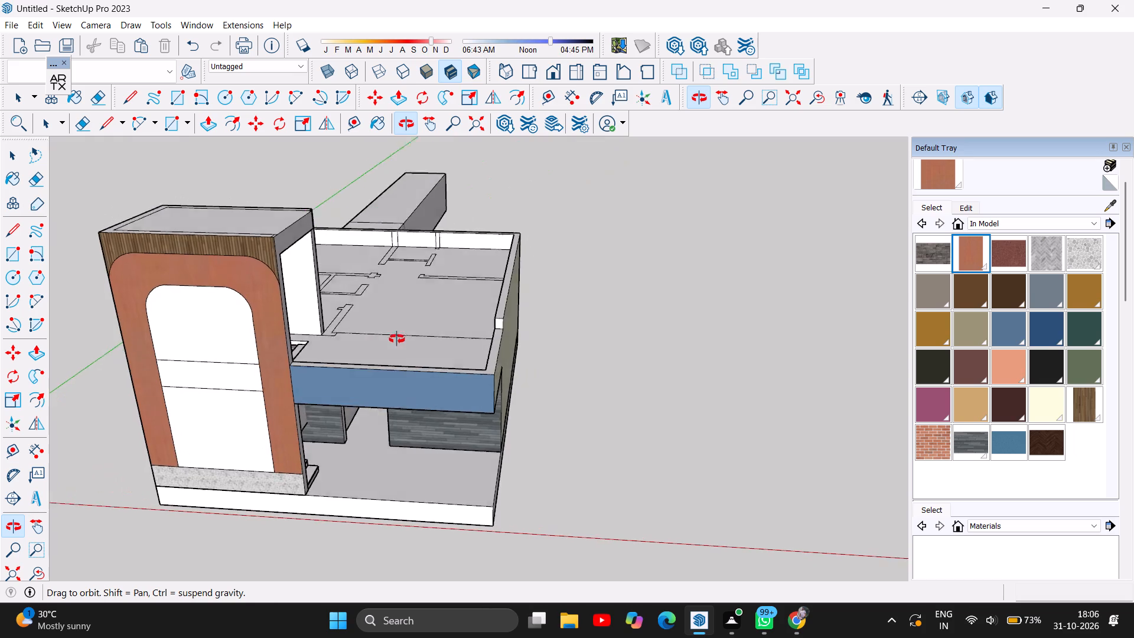
pyautogui.moveTo(397, 339); pyautogui.dragTo(227, 293)
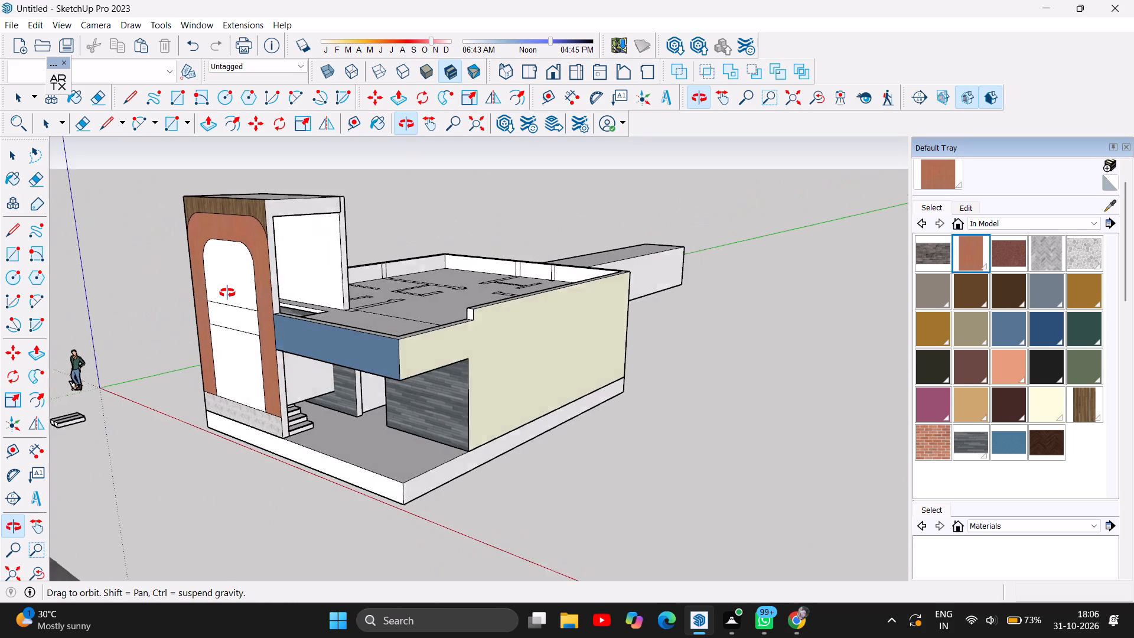
pyautogui.moveTo(227, 293); pyautogui.dragTo(223, 294)
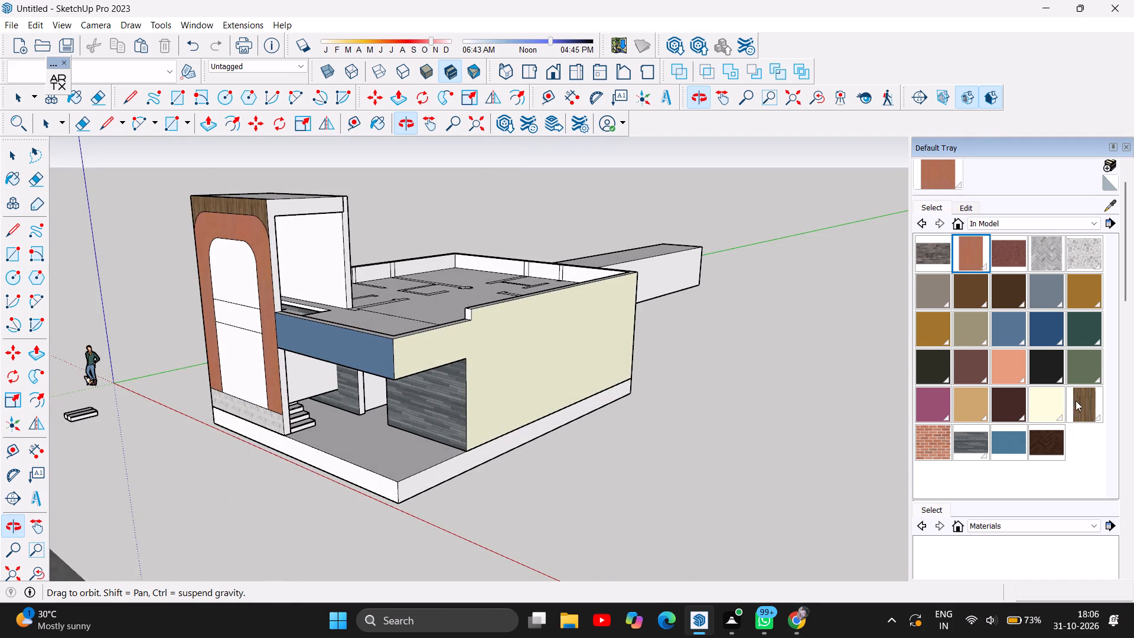
pyautogui.click(1076, 401)
pyautogui.click(298, 206)
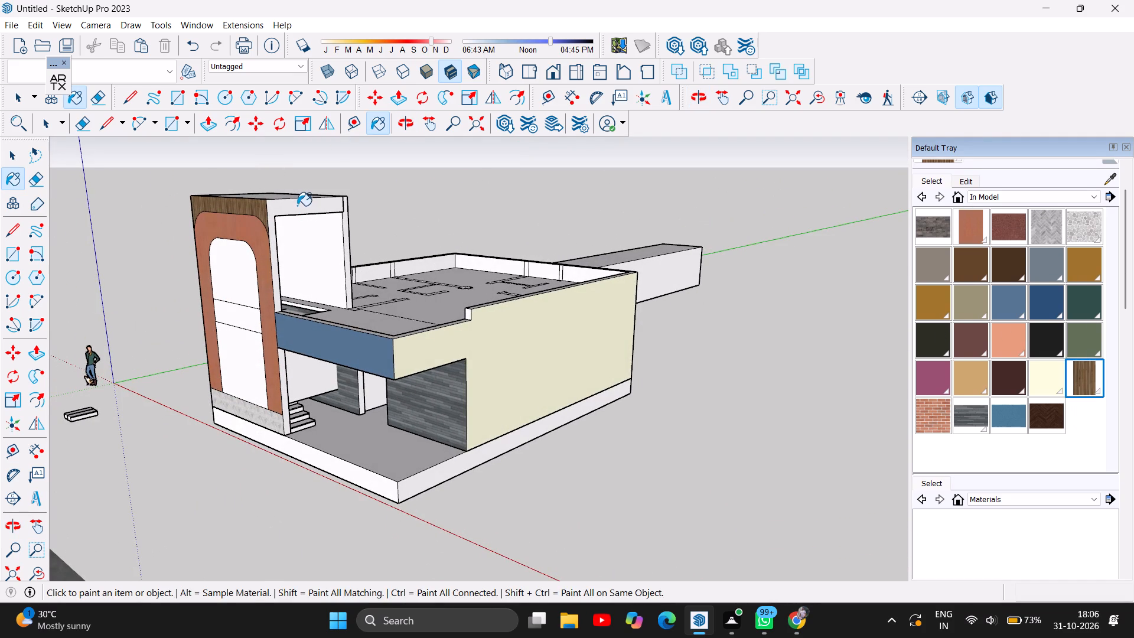
pyautogui.click(343, 216)
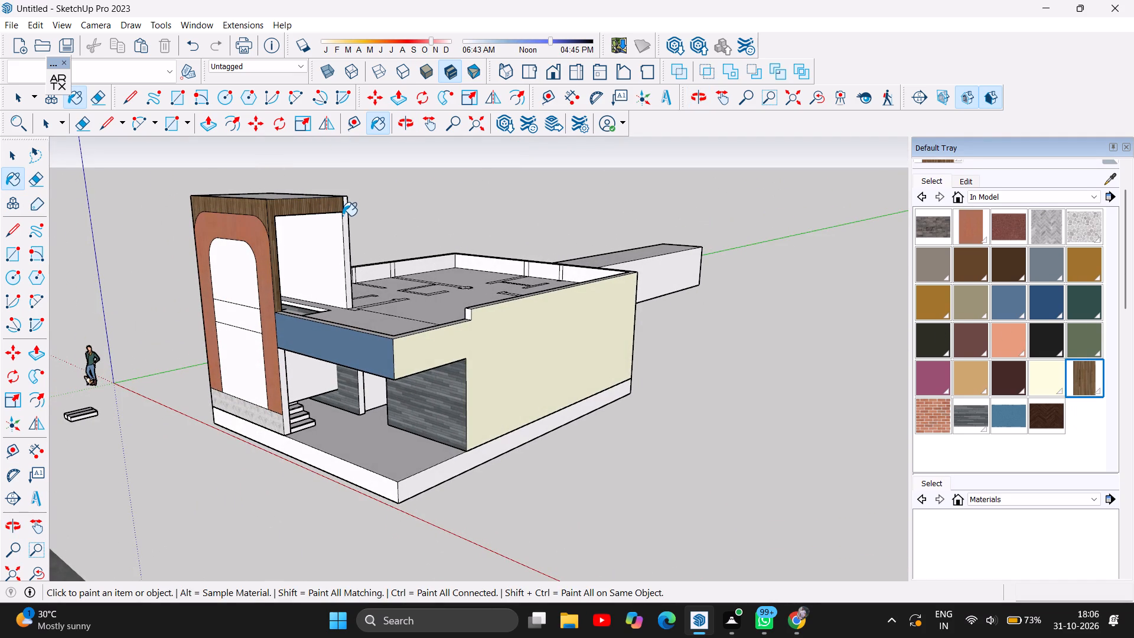
pyautogui.click(347, 240)
pyautogui.scroll(2, 320, 226)
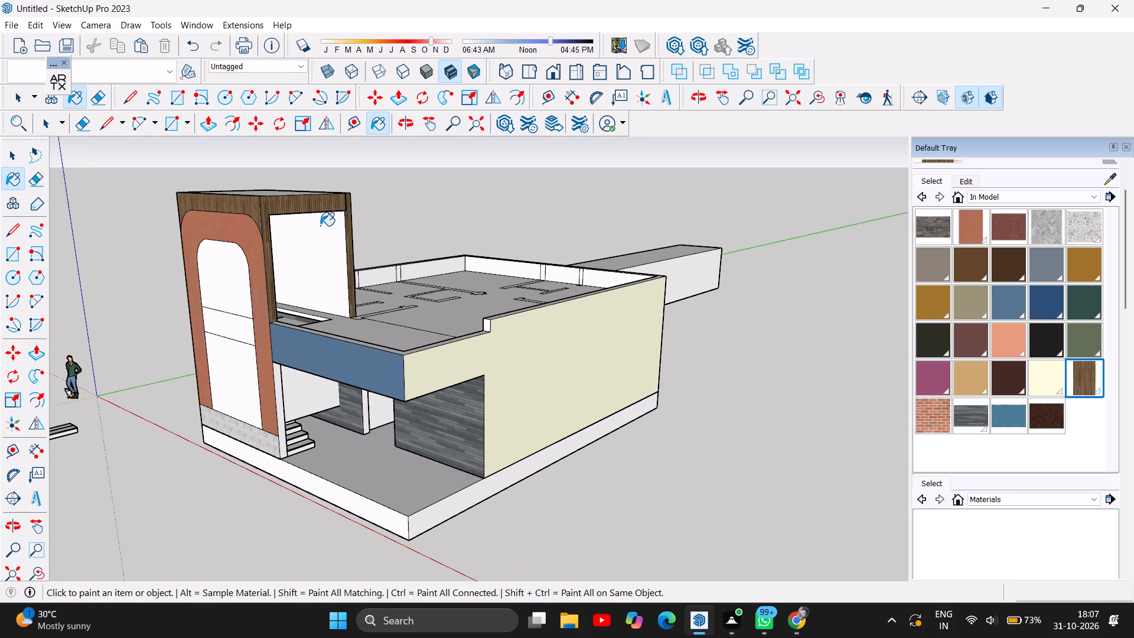
# Examine the tower's wood and terracotta finishes and the house's roof, side and rear walls from all around.
pyautogui.click(406, 126)
pyautogui.moveTo(346, 262); pyautogui.dragTo(324, 268)
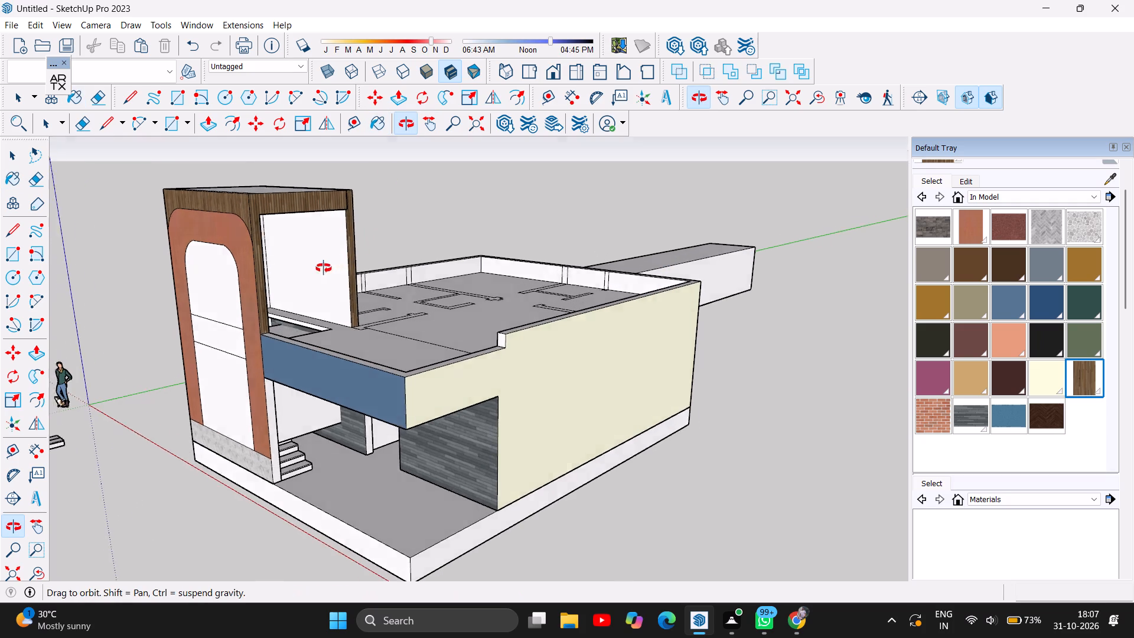
pyautogui.moveTo(324, 268); pyautogui.dragTo(249, 379)
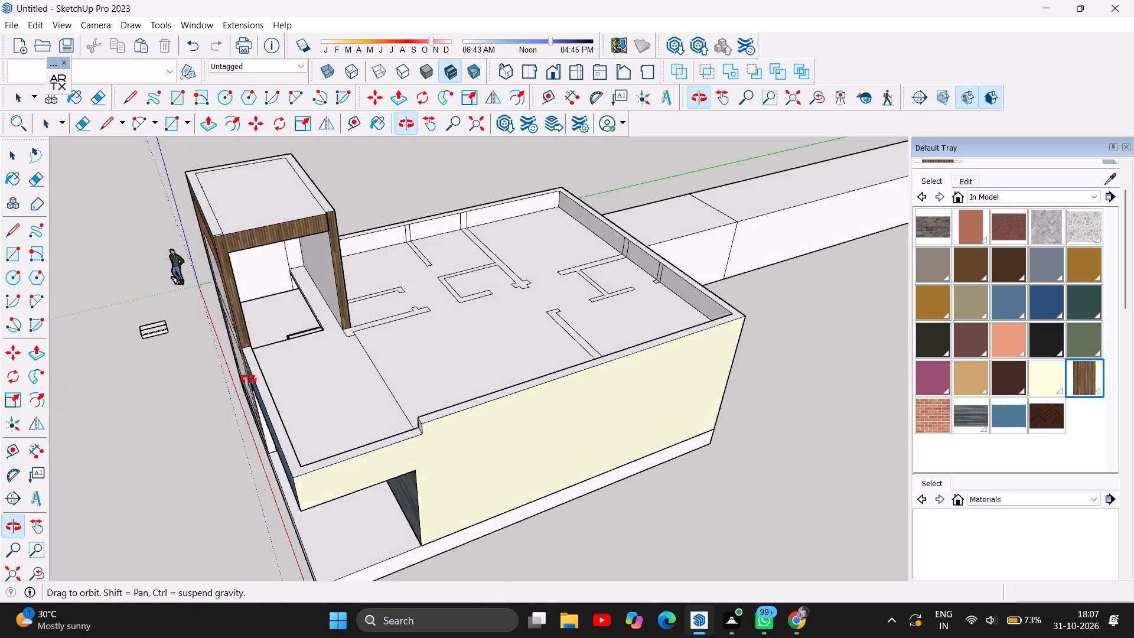
pyautogui.moveTo(249, 379); pyautogui.dragTo(589, 300)
pyautogui.moveTo(673, 395); pyautogui.dragTo(670, 394)
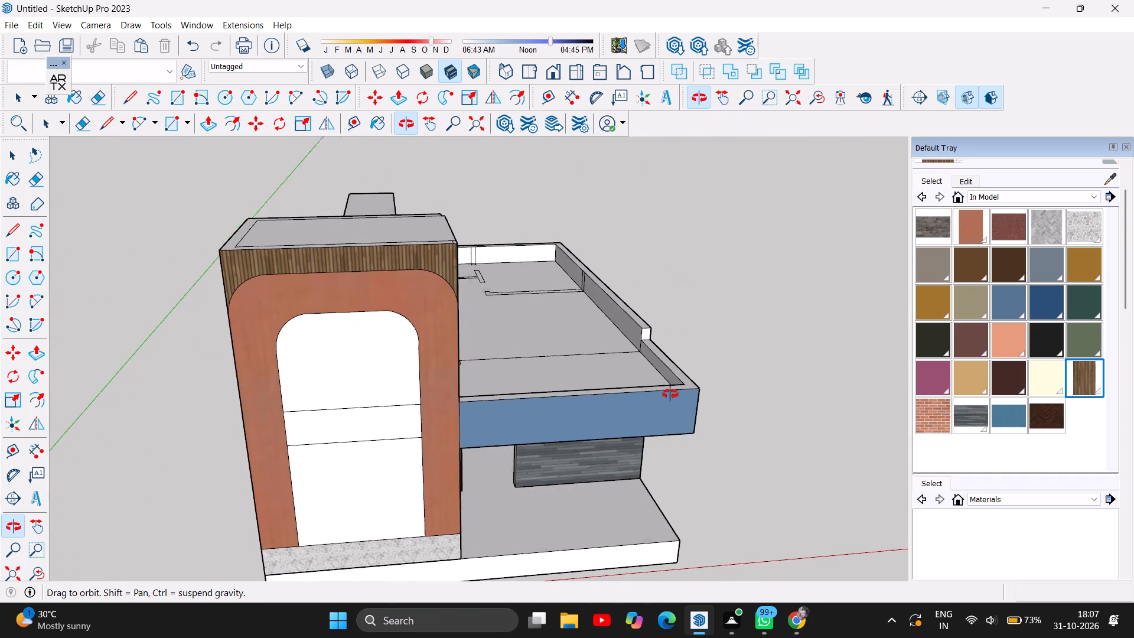
pyautogui.moveTo(670, 394); pyautogui.dragTo(722, 325)
pyautogui.moveTo(585, 324); pyautogui.dragTo(262, 324)
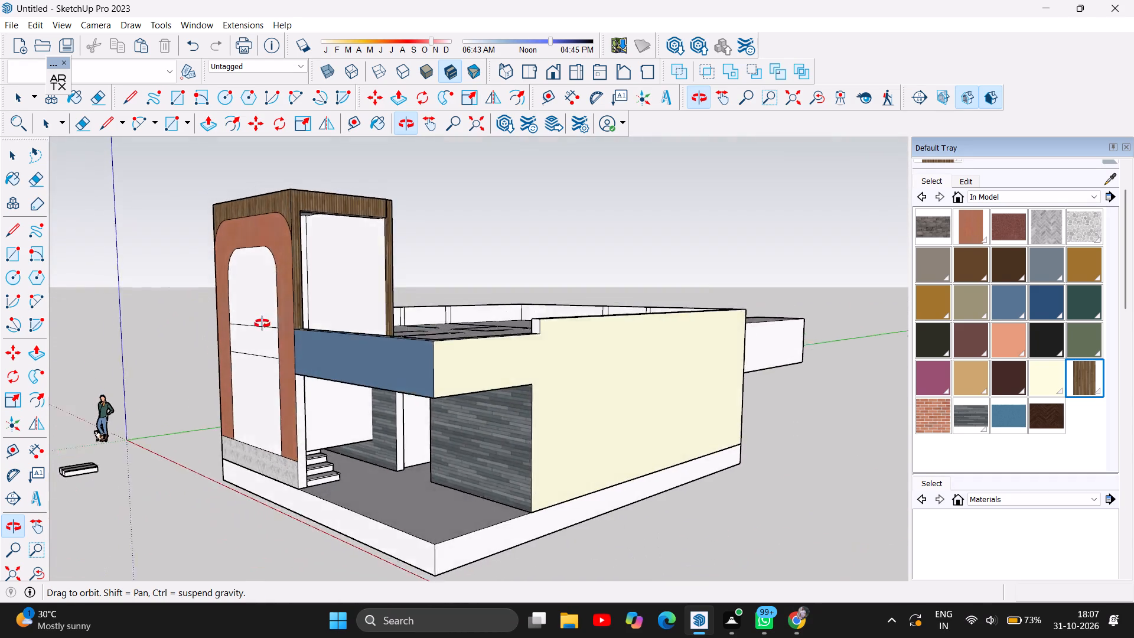
pyautogui.moveTo(262, 324); pyautogui.dragTo(276, 343)
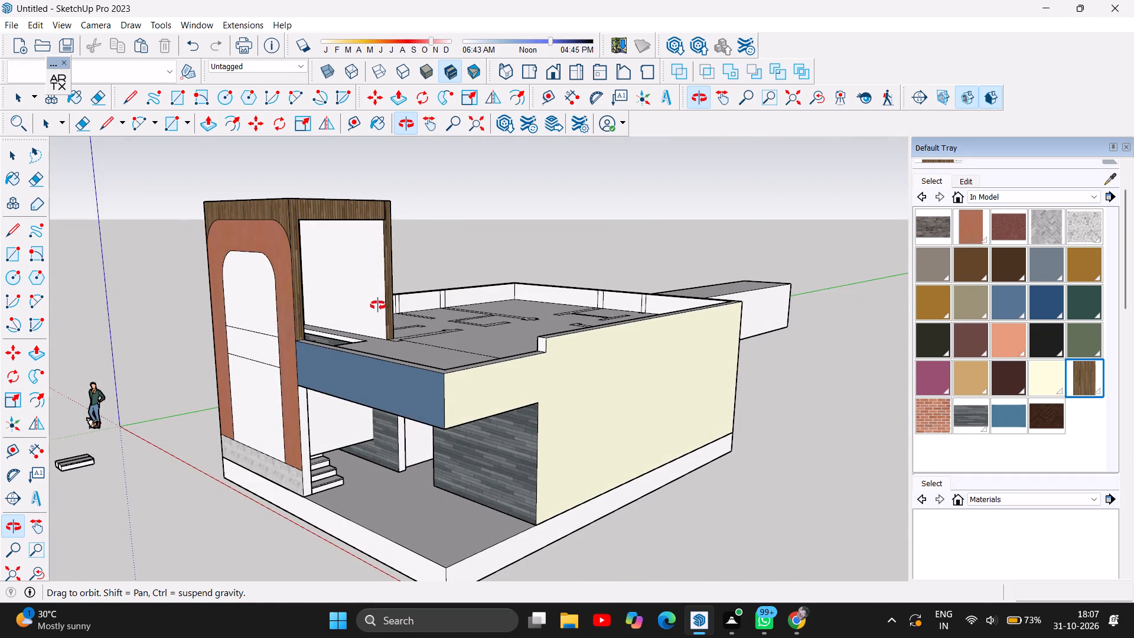
pyautogui.moveTo(378, 305); pyautogui.dragTo(390, 349)
pyautogui.moveTo(367, 328); pyautogui.dragTo(354, 385)
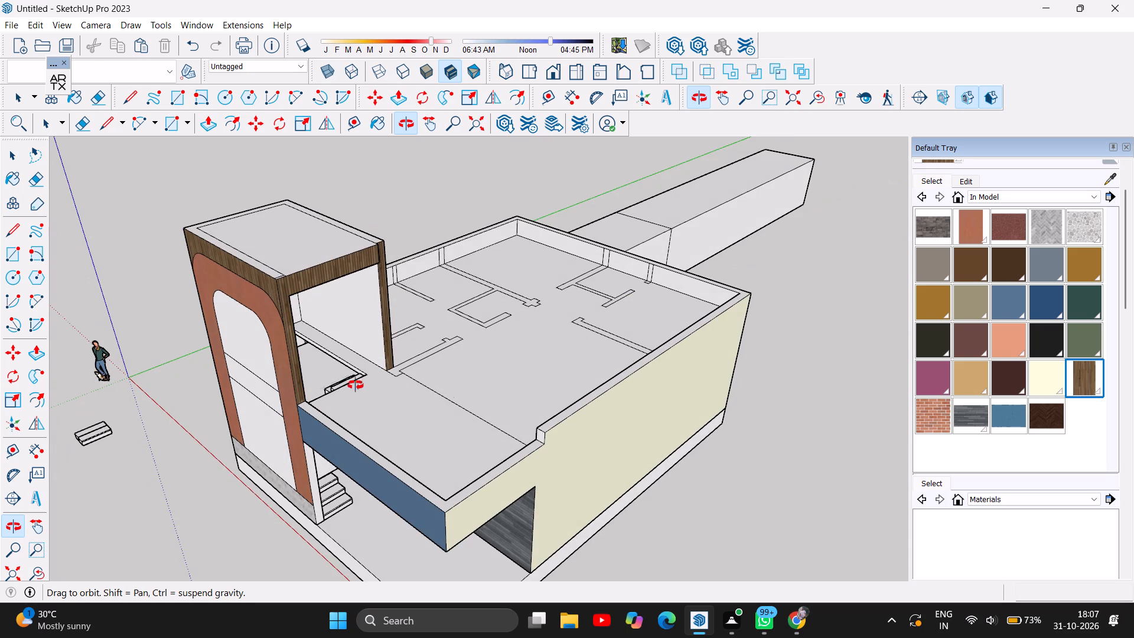
pyautogui.moveTo(554, 364); pyautogui.dragTo(873, 229)
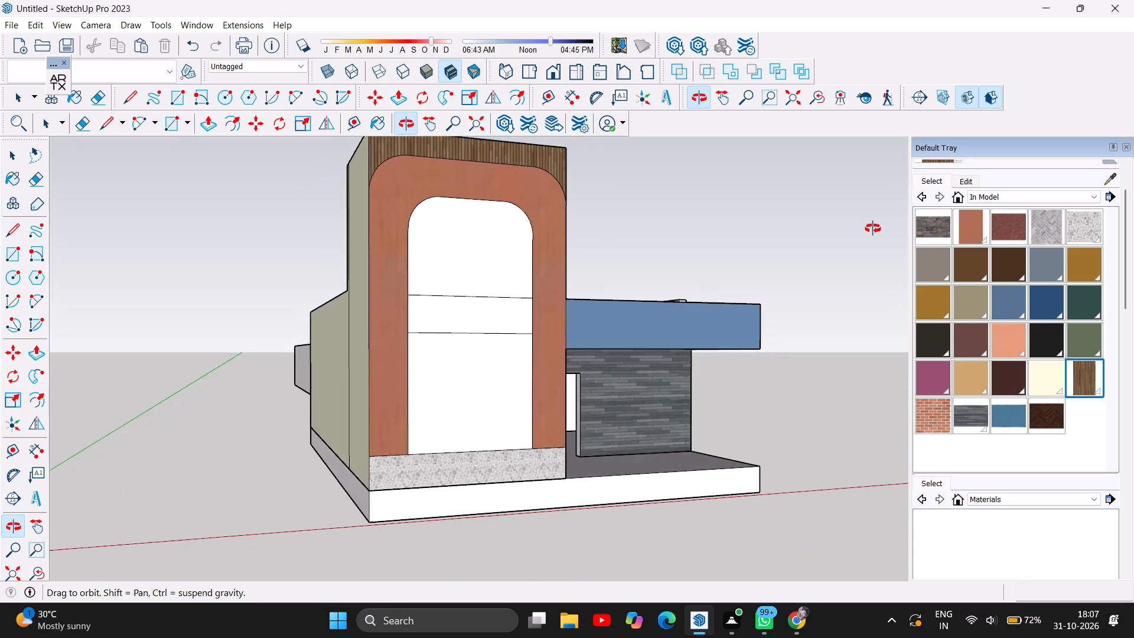
pyautogui.moveTo(873, 229); pyautogui.dragTo(1016, 285)
pyautogui.moveTo(623, 325); pyautogui.dragTo(1018, 288)
pyautogui.moveTo(484, 402); pyautogui.dragTo(551, 439)
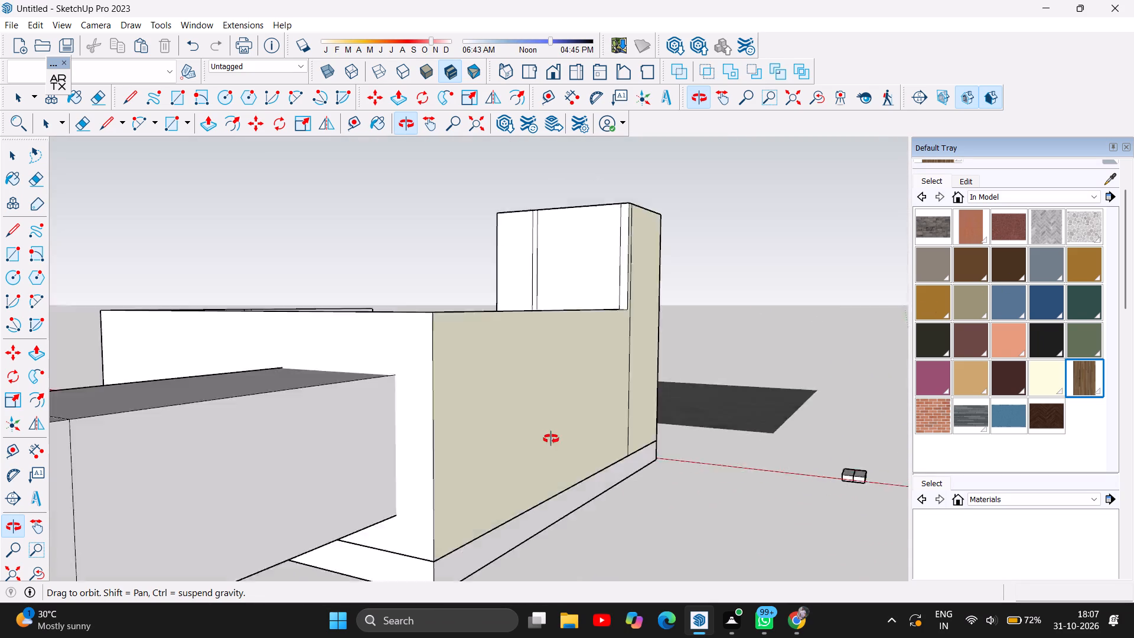
# Undo the recent finish changes back to the cream roof fascia, keeping the tower's wood top band and terracotta arched frame.
pyautogui.moveTo(551, 439); pyautogui.dragTo(0, 328)
pyautogui.moveTo(510, 380); pyautogui.dragTo(71, 411)
pyautogui.hotkey('ctrl', 'z')
pyautogui.hotkey('ctrl', 'z')
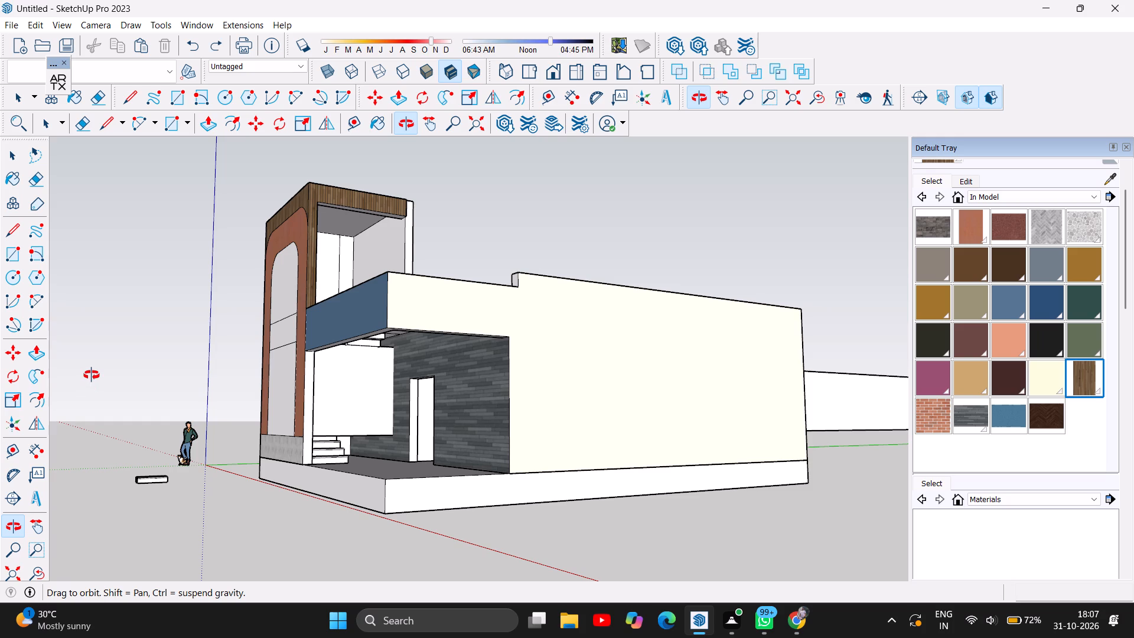
pyautogui.hotkey('ctrl', 'z')
pyautogui.hotkey('ctrl', 'z')
pyautogui.hotkey('ctrl', 'z')
pyautogui.hotkey('ctrl', 'z')
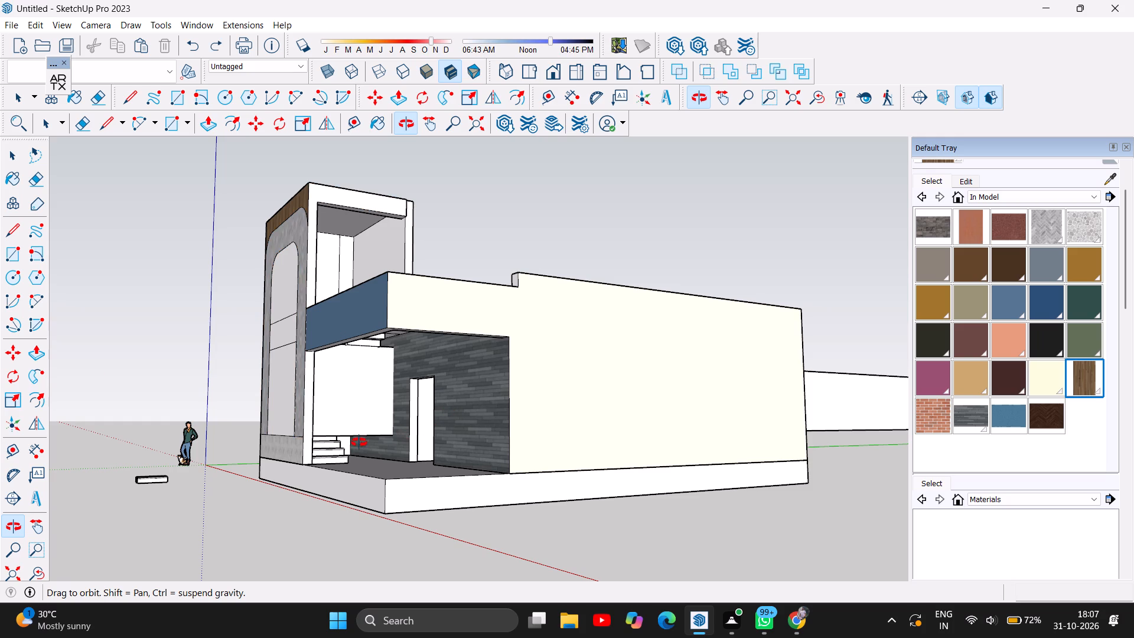
pyautogui.hotkey('ctrl', 'z')
pyautogui.hotkey('ctrl', 'z')
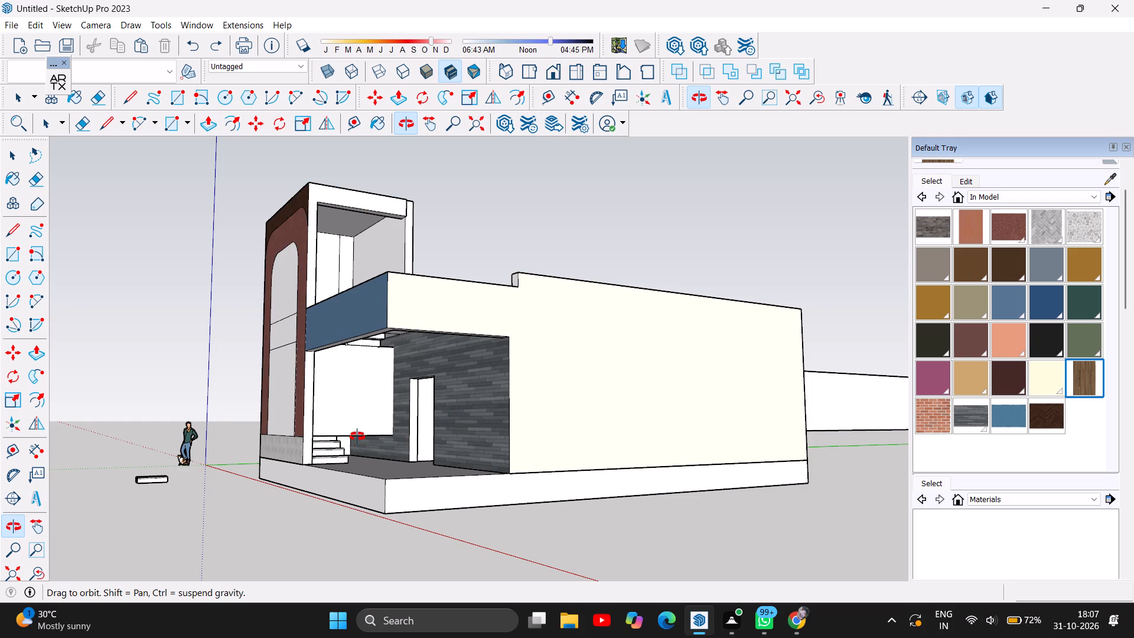
pyautogui.hotkey('ctrl', 'z')
pyautogui.hotkey('ctrl', 'z')
pyautogui.hotkey('ctrl', 'z')
pyautogui.hotkey('ctrl', 'z')
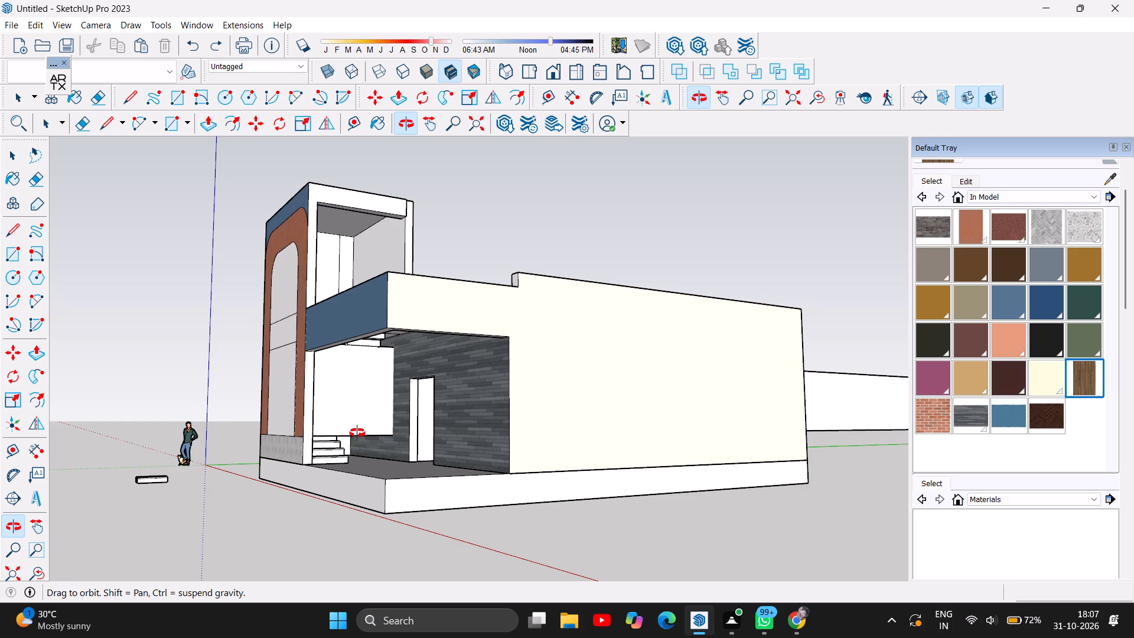
pyautogui.hotkey('ctrl', 'z')
pyautogui.hotkey('ctrl', 'z')
pyautogui.hotkey('ctrl', 'z')
pyautogui.hotkey('ctrl', 'z')
pyautogui.hotkey('ctrl', 'z')
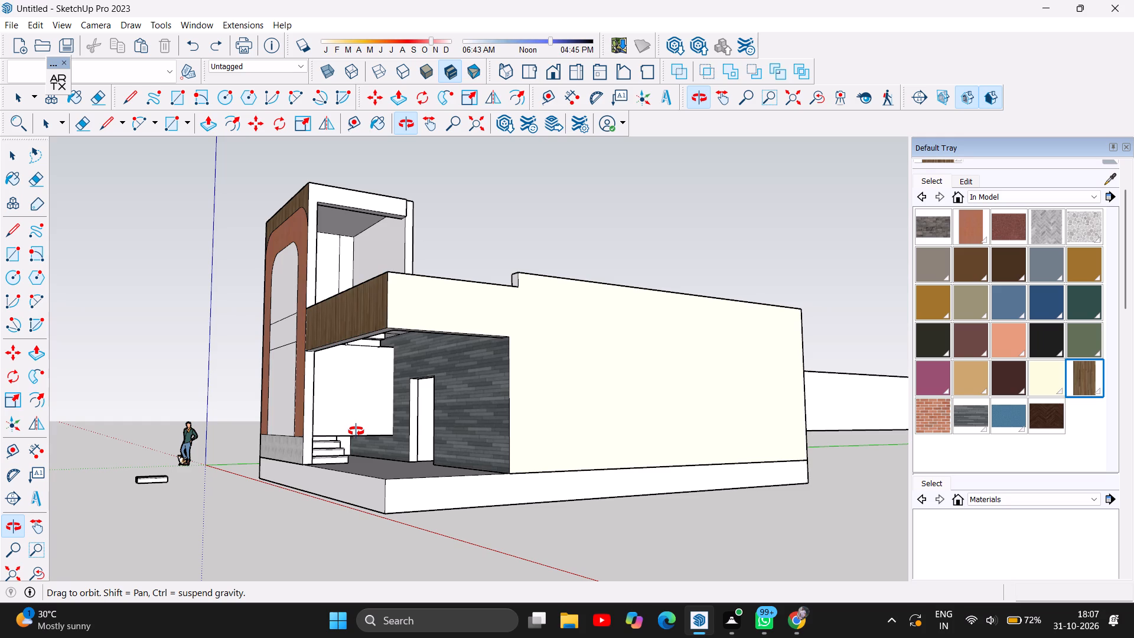
pyautogui.hotkey('ctrl', 'z')
pyautogui.hotkey('ctrl', 'z')
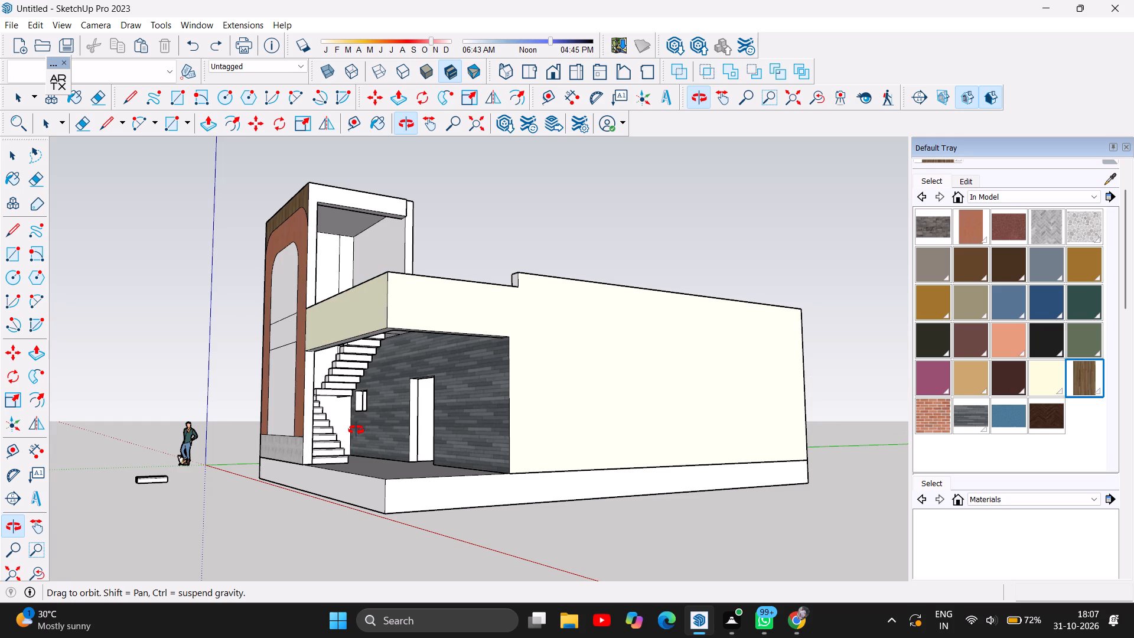
# Delete the lowest panel inside the tower's arched opening and the face behind it that hides the staircase.
pyautogui.moveTo(361, 422); pyautogui.dragTo(239, 451)
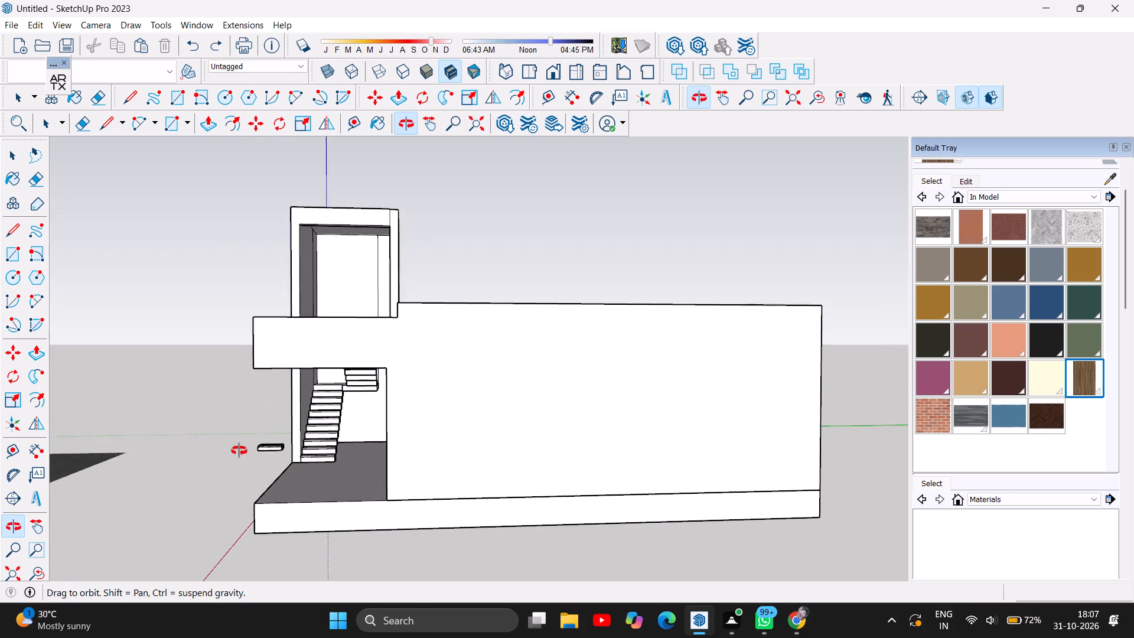
pyautogui.moveTo(239, 451); pyautogui.dragTo(416, 450)
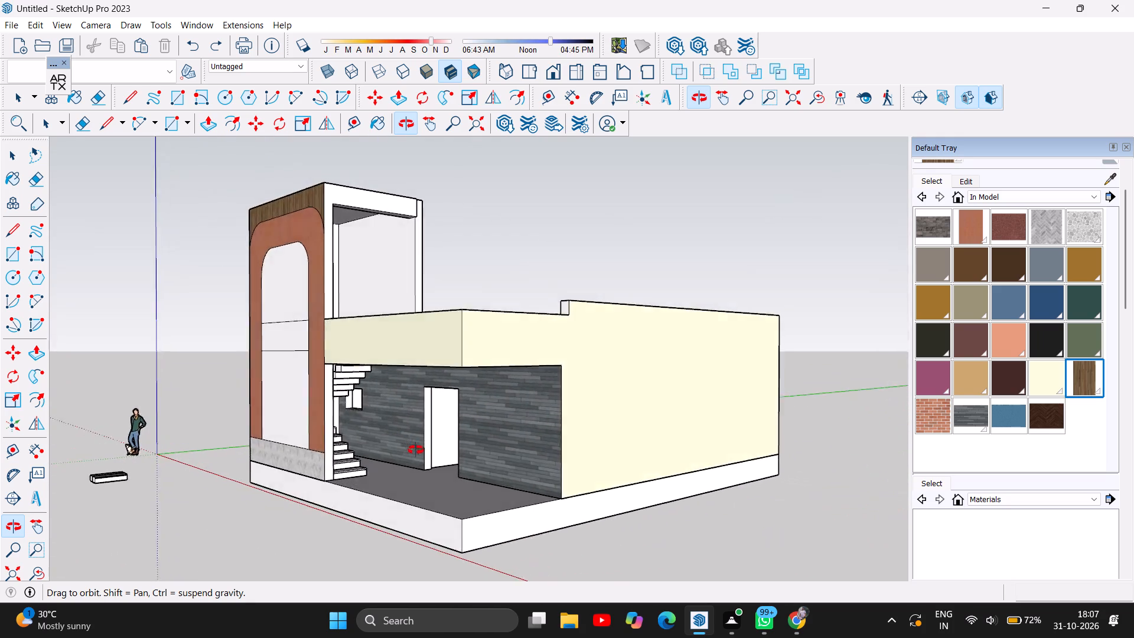
pyautogui.moveTo(416, 450); pyautogui.dragTo(664, 489)
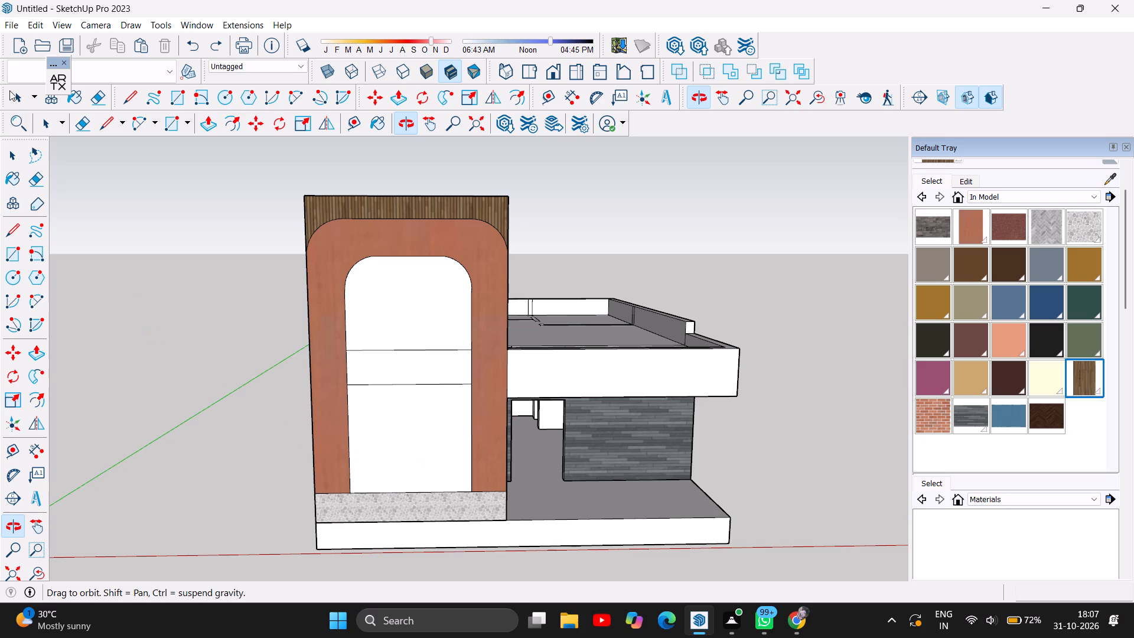
pyautogui.click(16, 160)
pyautogui.click(375, 443)
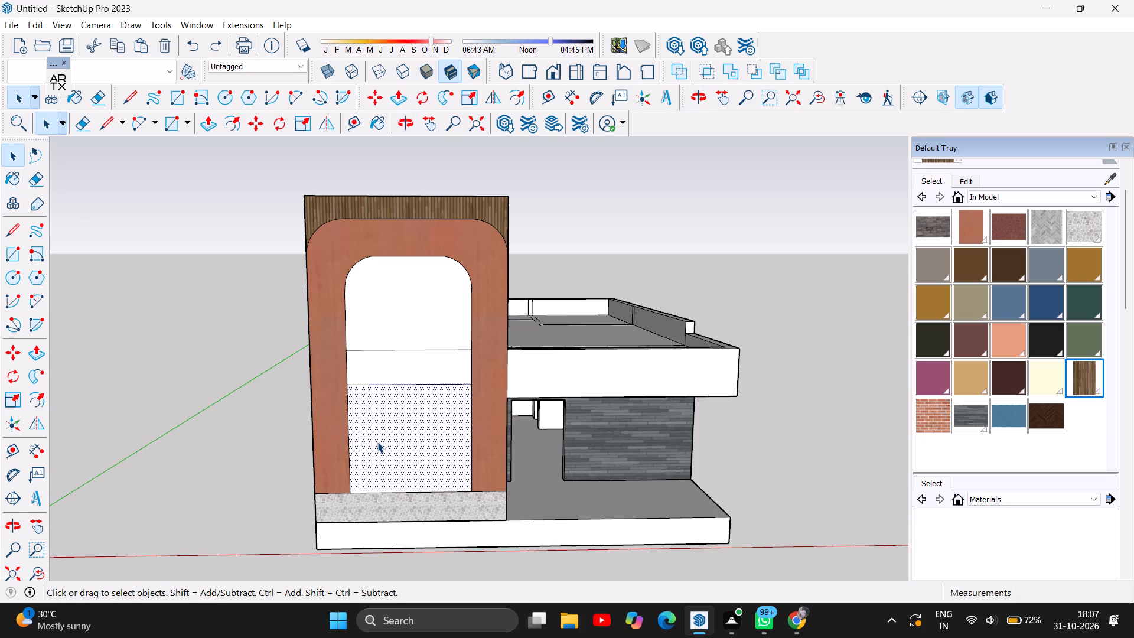
pyautogui.press('Delete')
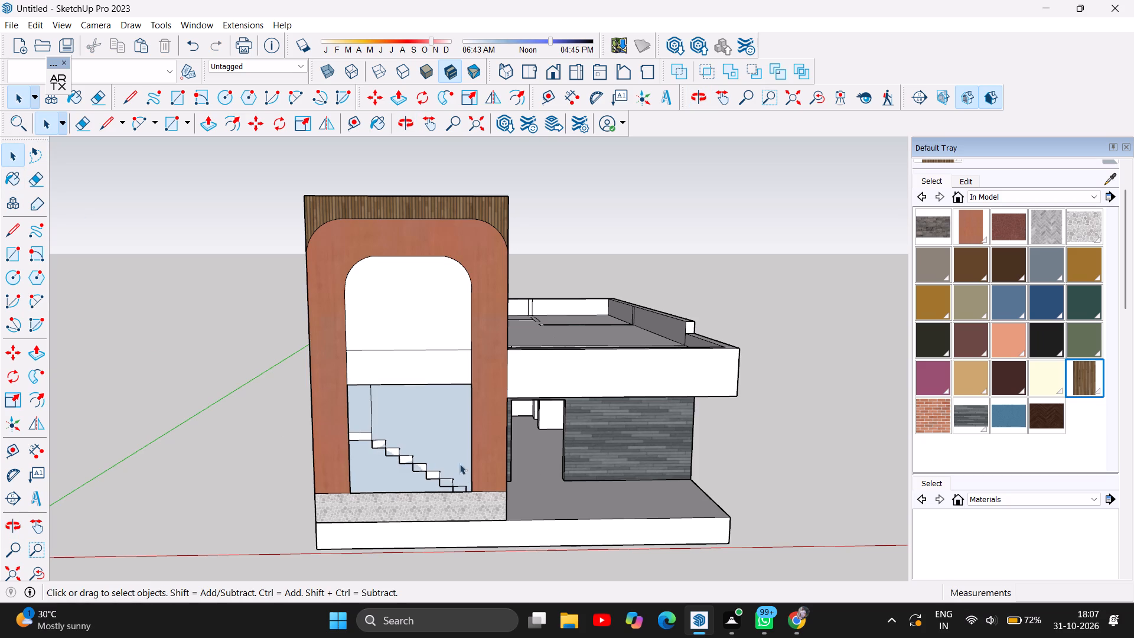
pyautogui.click(447, 451)
pyautogui.press('Delete')
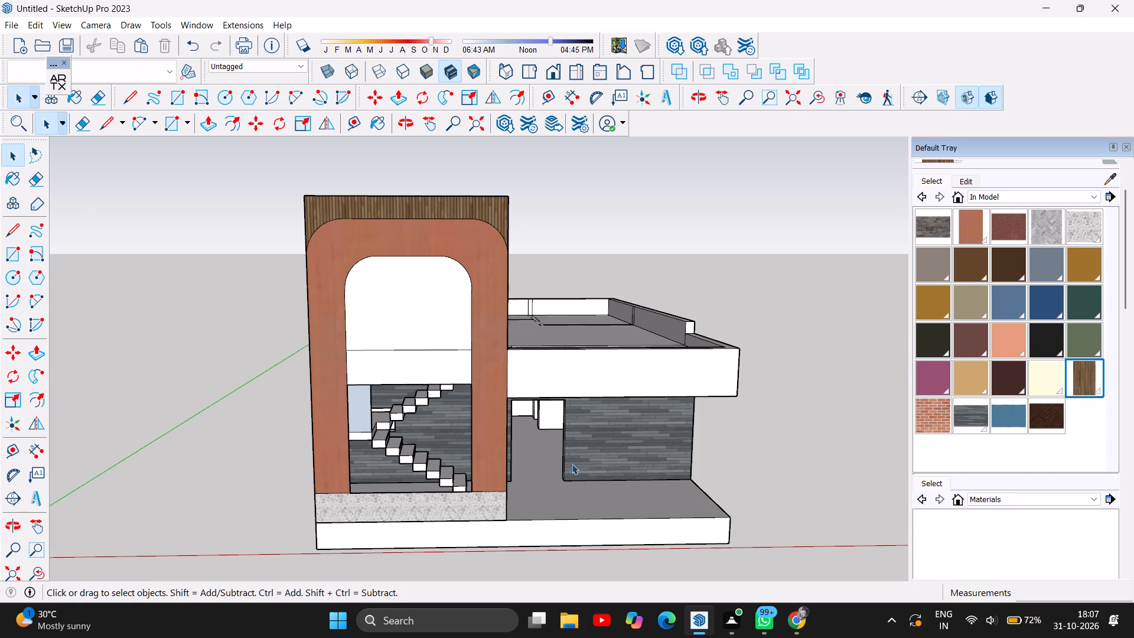
# Delete the remaining blue-grey face beside the stair landing inside the tower, along with its leftover vertical edge.
pyautogui.click(412, 126)
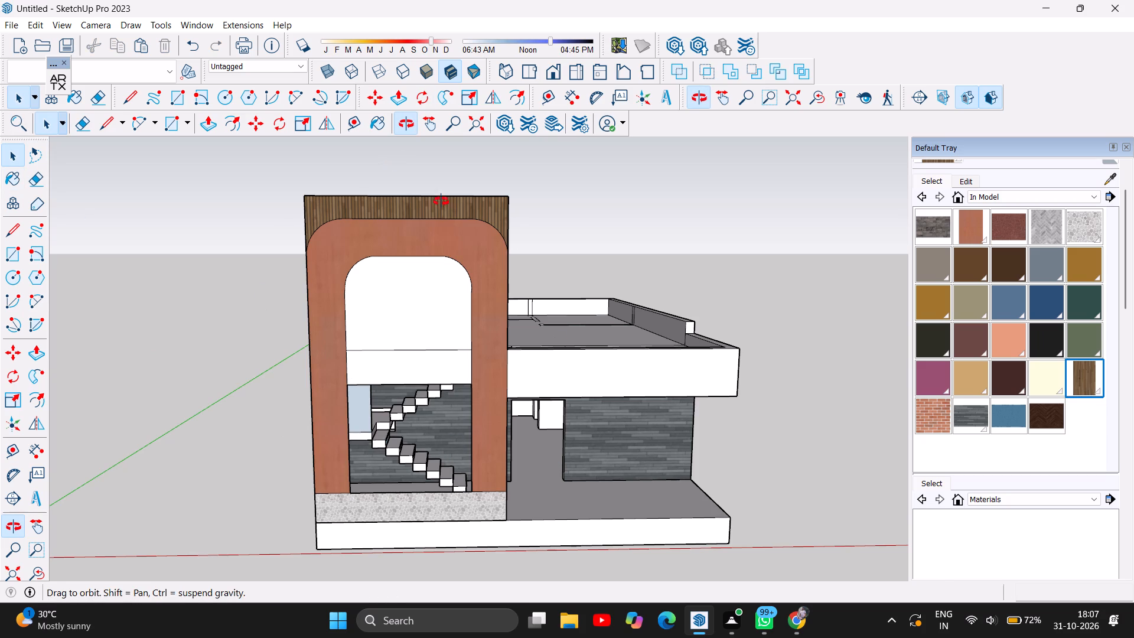
pyautogui.moveTo(591, 394); pyautogui.dragTo(301, 411)
pyautogui.scroll(3, 305, 393)
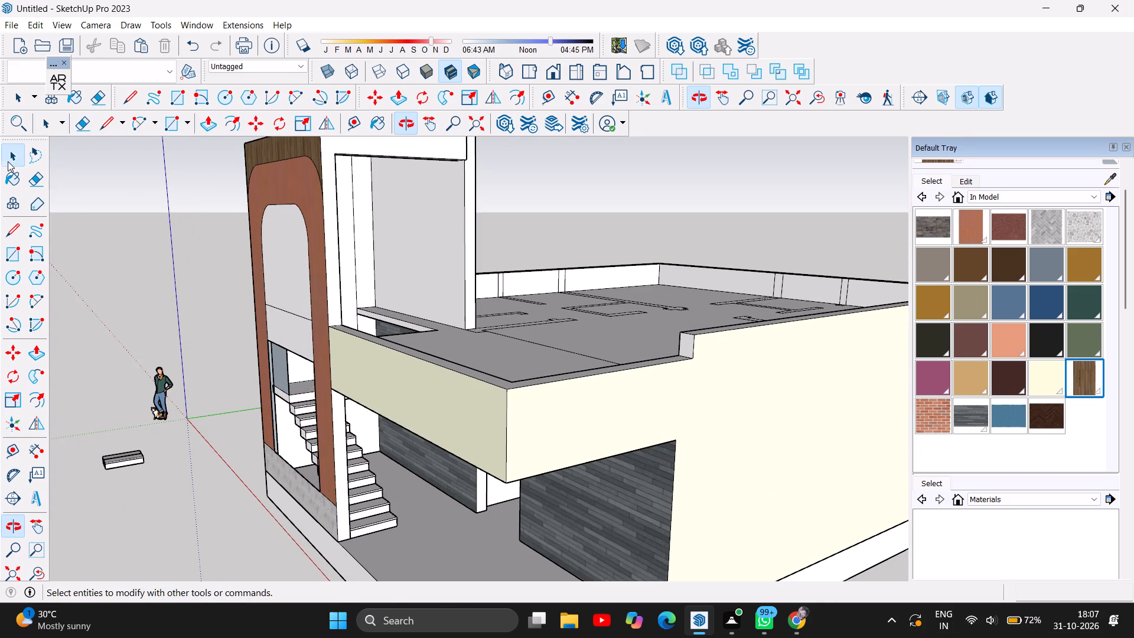
pyautogui.click(8, 161)
pyautogui.click(282, 367)
pyautogui.press('Delete')
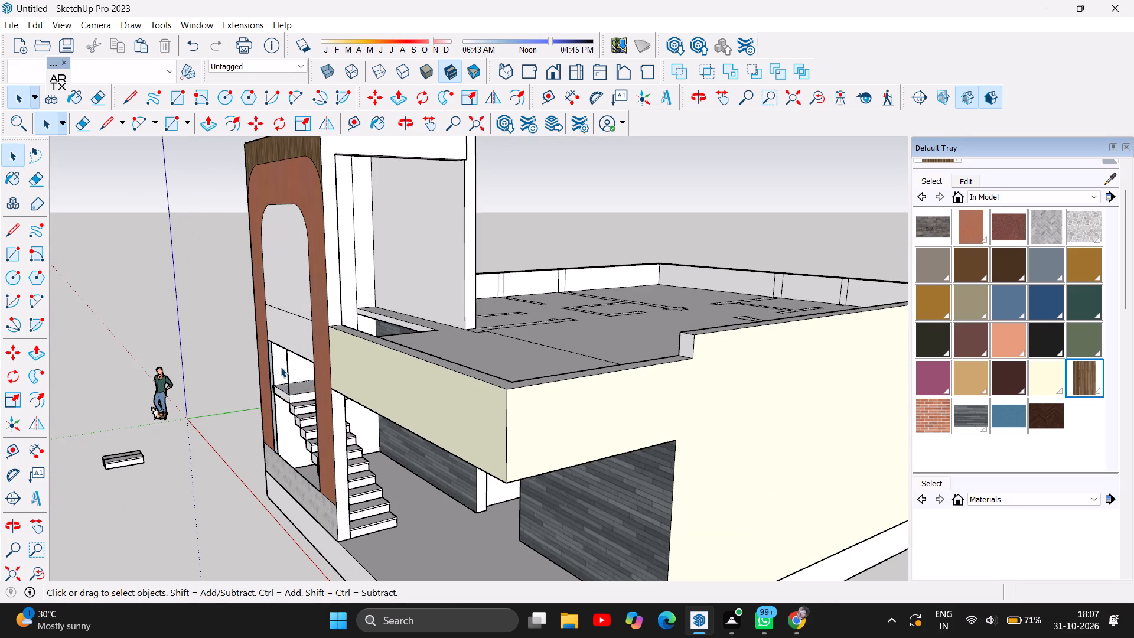
pyautogui.click(288, 380)
pyautogui.press('Delete')
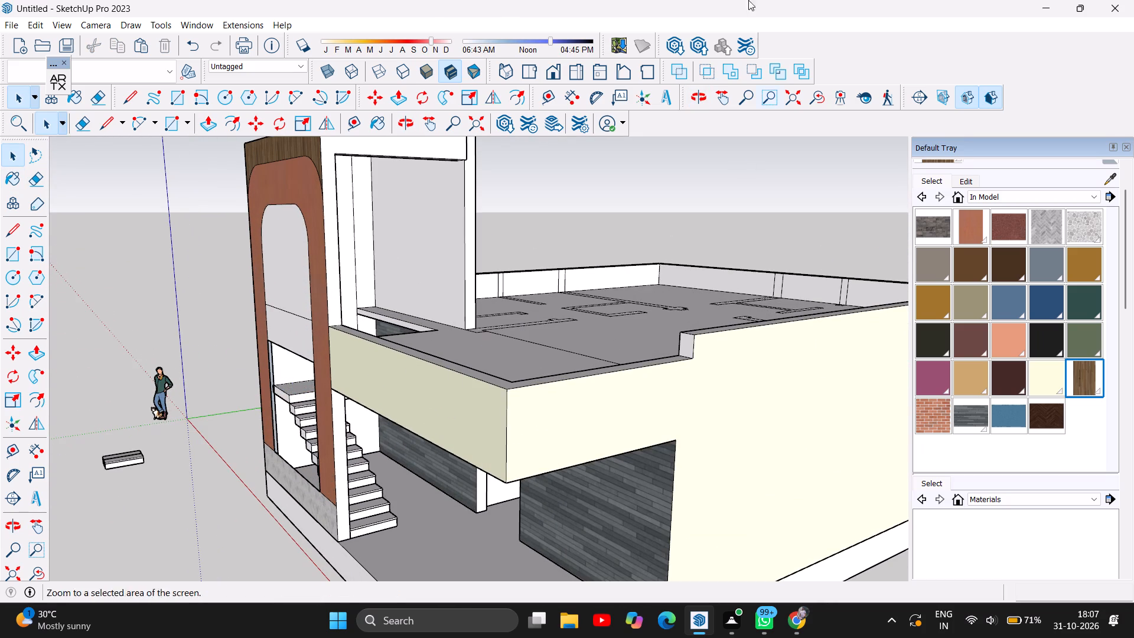
# Examine the staircase through the tower's opened arch and the slate-clad porch walls from several angles.
pyautogui.click(405, 121)
pyautogui.moveTo(359, 289); pyautogui.dragTo(475, 263)
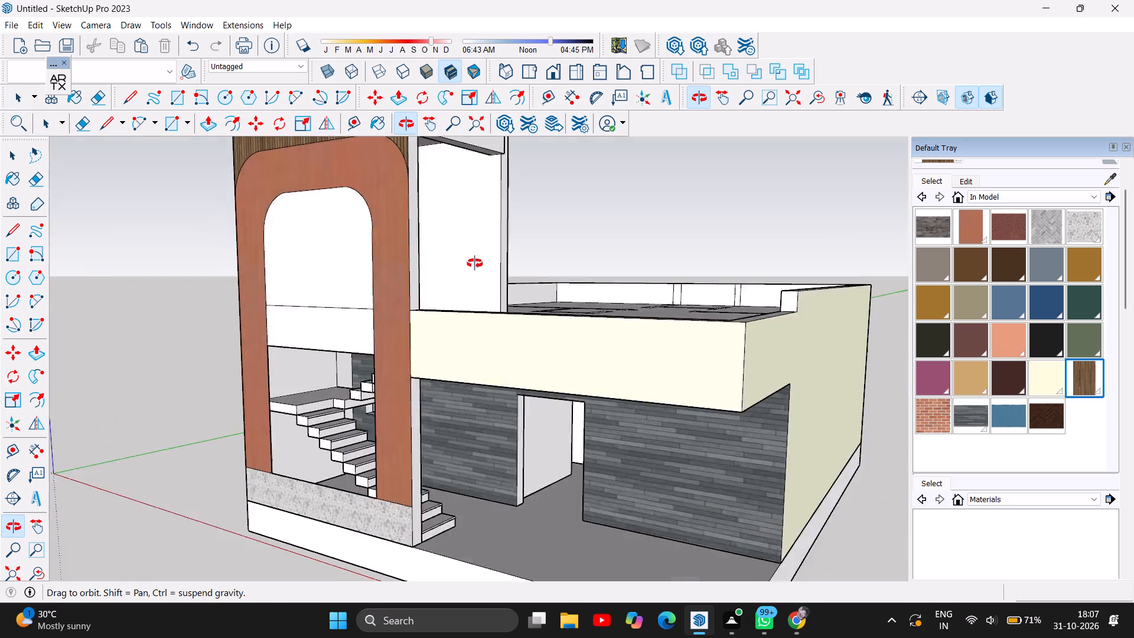
pyautogui.moveTo(475, 263); pyautogui.dragTo(531, 219)
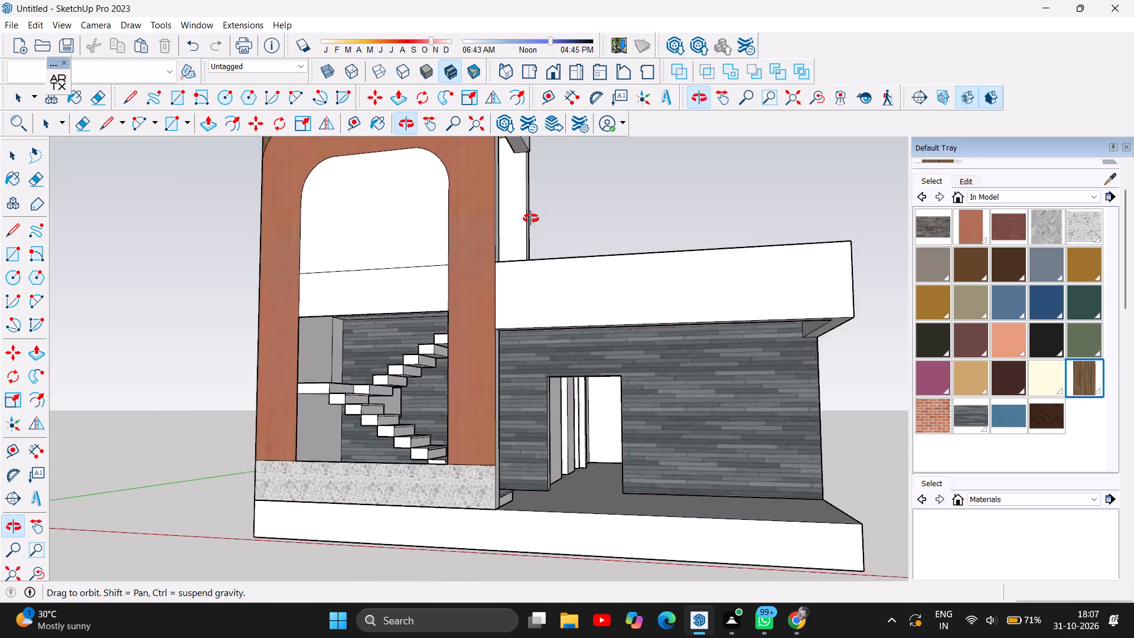
pyautogui.moveTo(531, 219); pyautogui.dragTo(225, 247)
pyautogui.scroll(4, 331, 445)
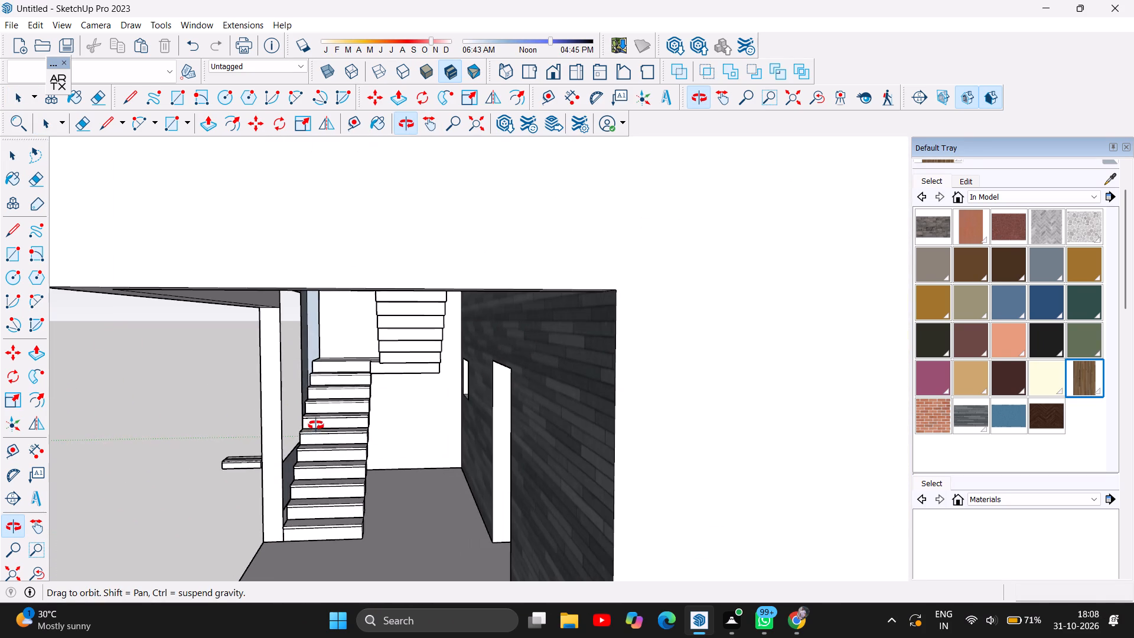
pyautogui.scroll(3, 317, 366)
pyautogui.moveTo(324, 327); pyautogui.dragTo(305, 330)
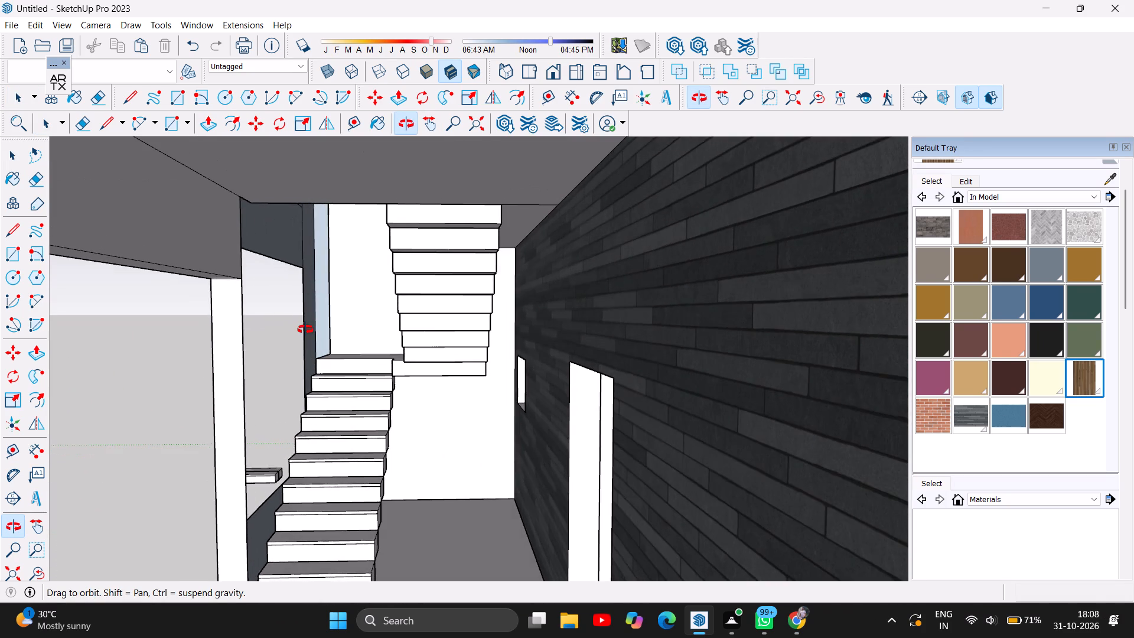
pyautogui.moveTo(305, 330); pyautogui.dragTo(492, 323)
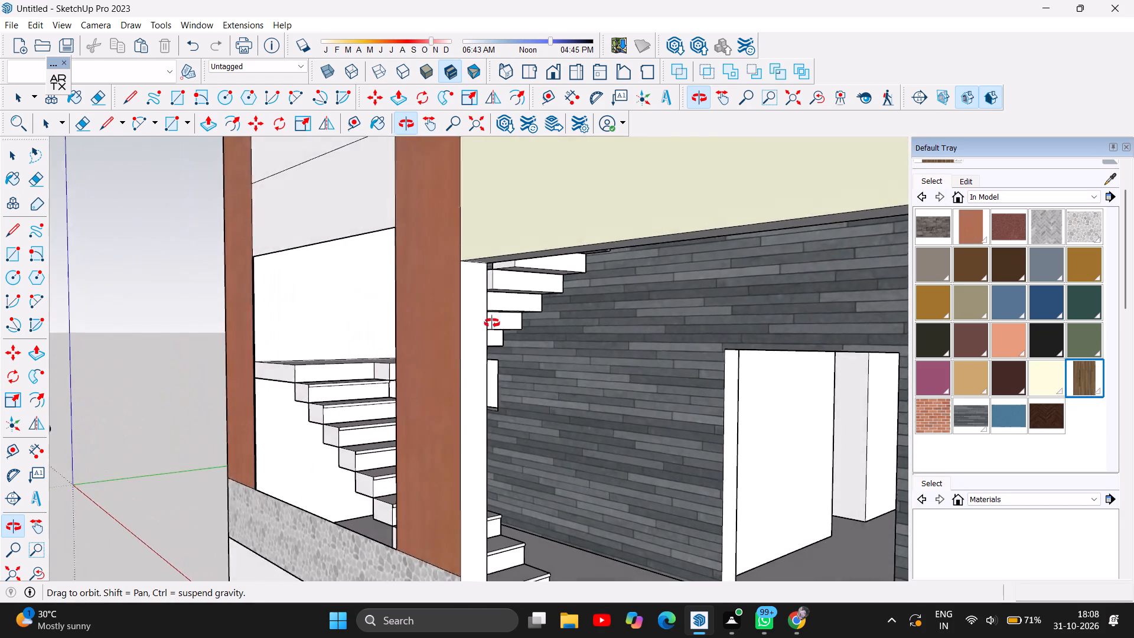
pyautogui.moveTo(492, 323); pyautogui.dragTo(822, 324)
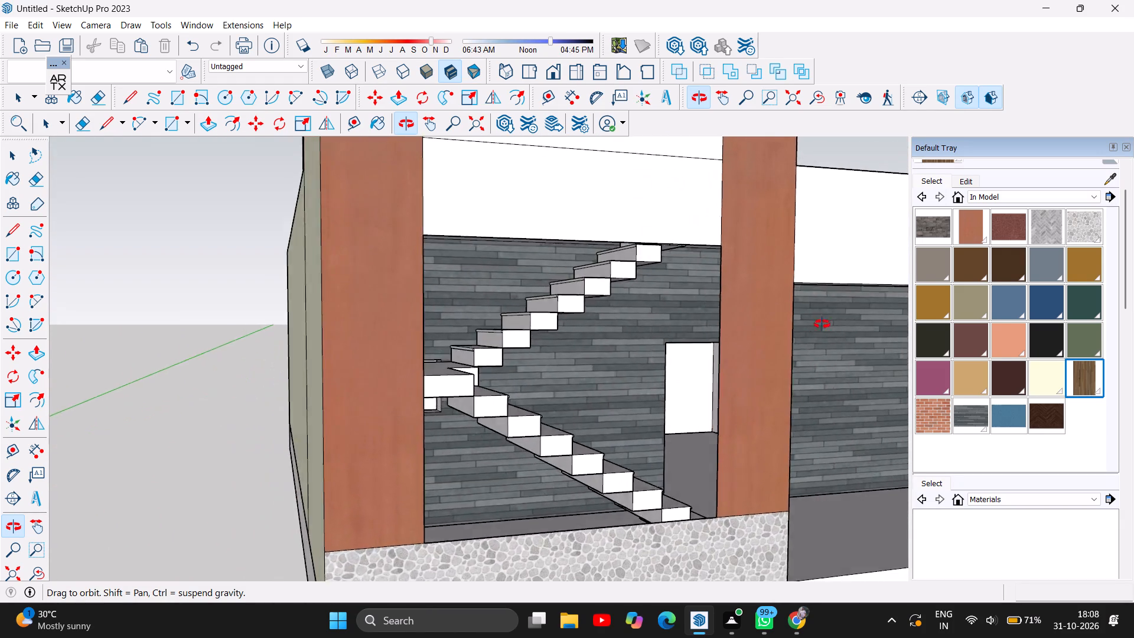
pyautogui.moveTo(822, 324); pyautogui.dragTo(994, 499)
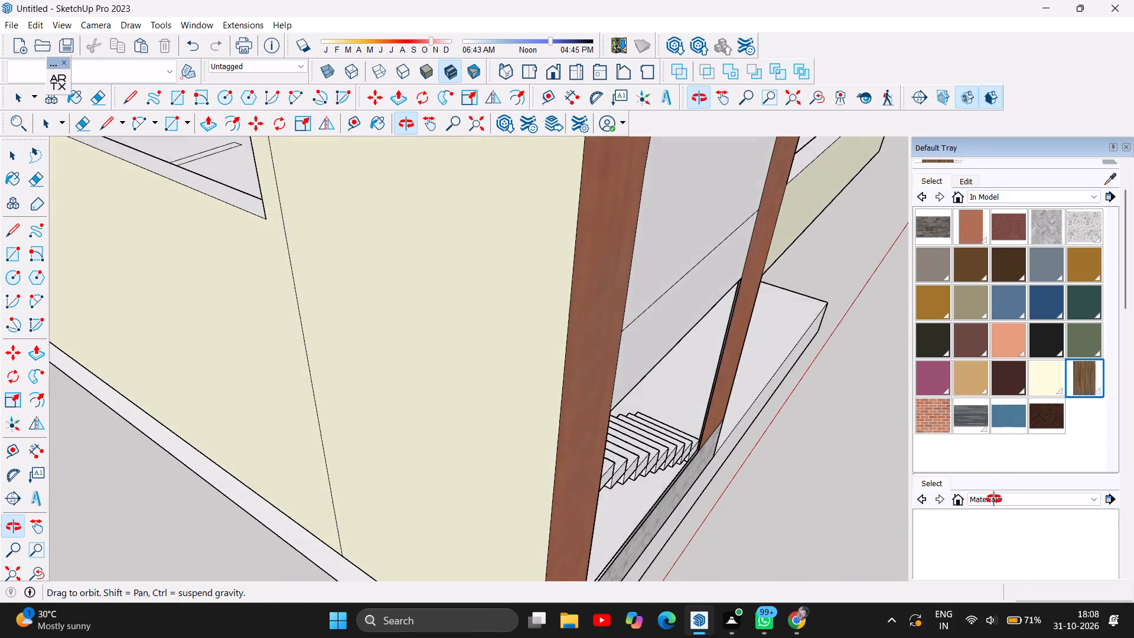
pyautogui.moveTo(994, 499); pyautogui.dragTo(1005, 503)
pyautogui.moveTo(822, 447); pyautogui.dragTo(259, 282)
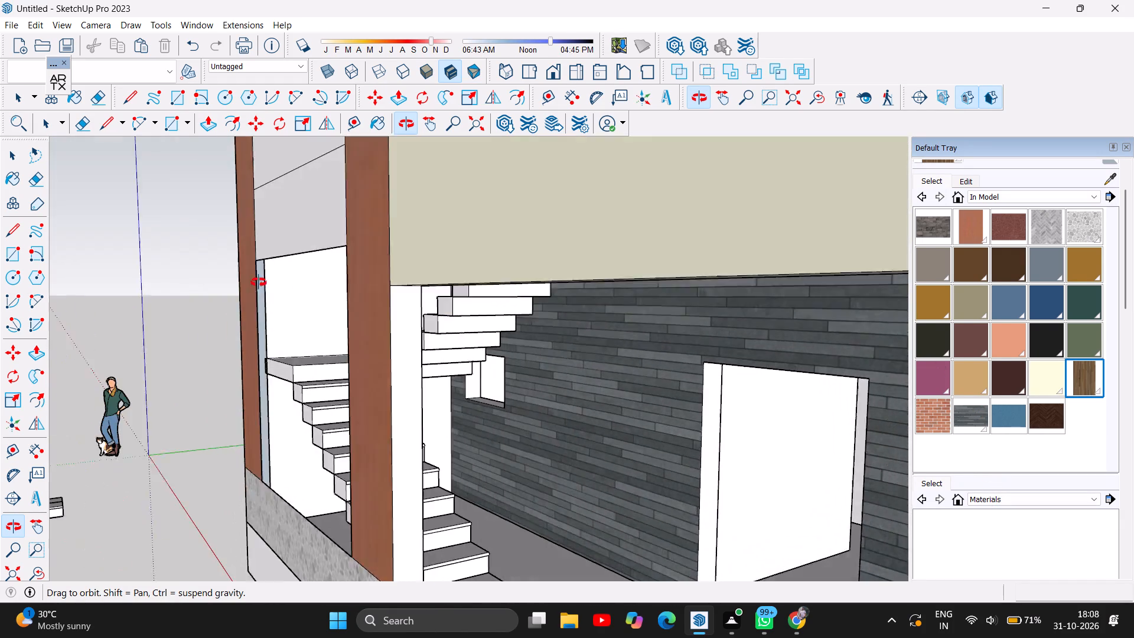
pyautogui.moveTo(259, 282); pyautogui.dragTo(604, 295)
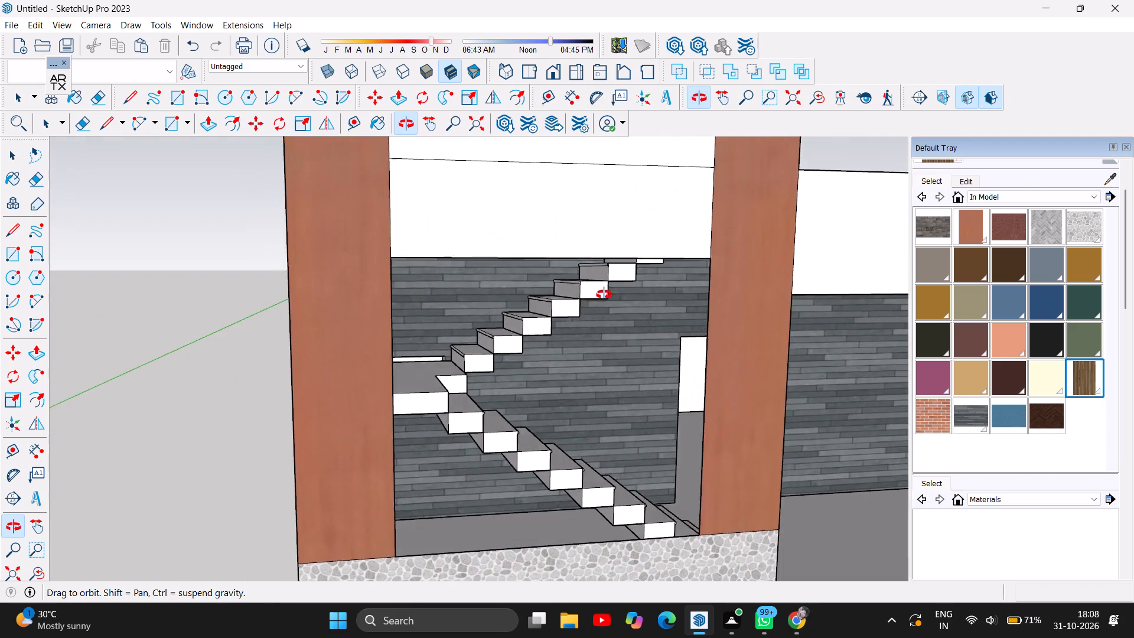
pyautogui.moveTo(604, 295); pyautogui.dragTo(607, 292)
pyautogui.moveTo(608, 291); pyautogui.dragTo(614, 288)
pyautogui.moveTo(650, 313); pyautogui.dragTo(580, 311)
pyautogui.scroll(-4, 580, 311)
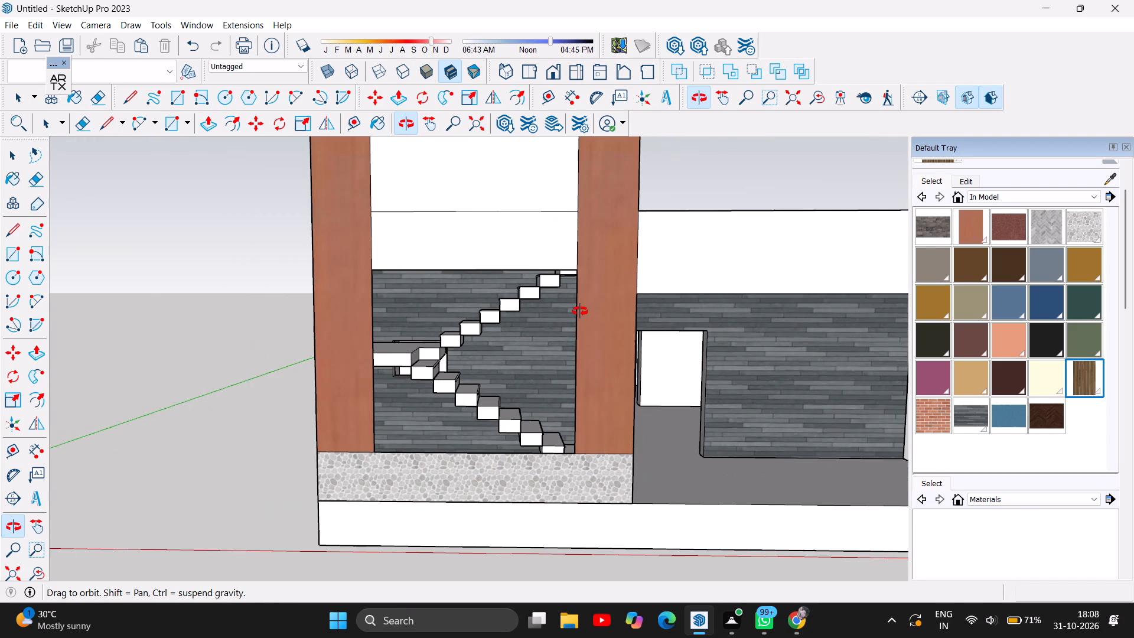
pyautogui.scroll(-4, 580, 311)
pyautogui.moveTo(488, 327); pyautogui.dragTo(375, 367)
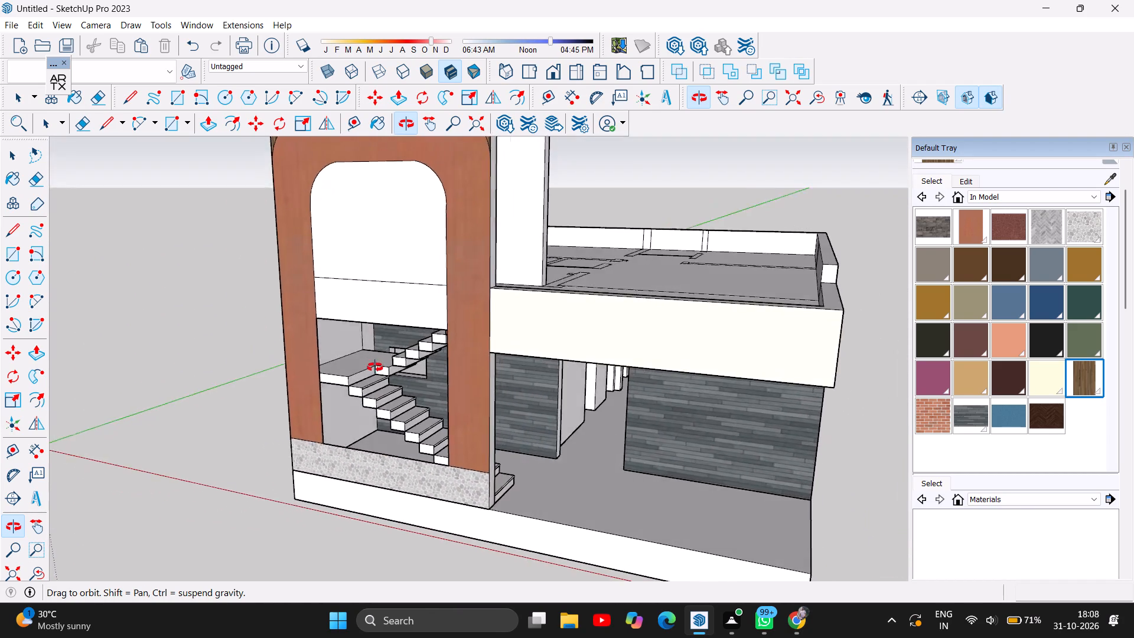
pyautogui.moveTo(375, 367); pyautogui.dragTo(547, 328)
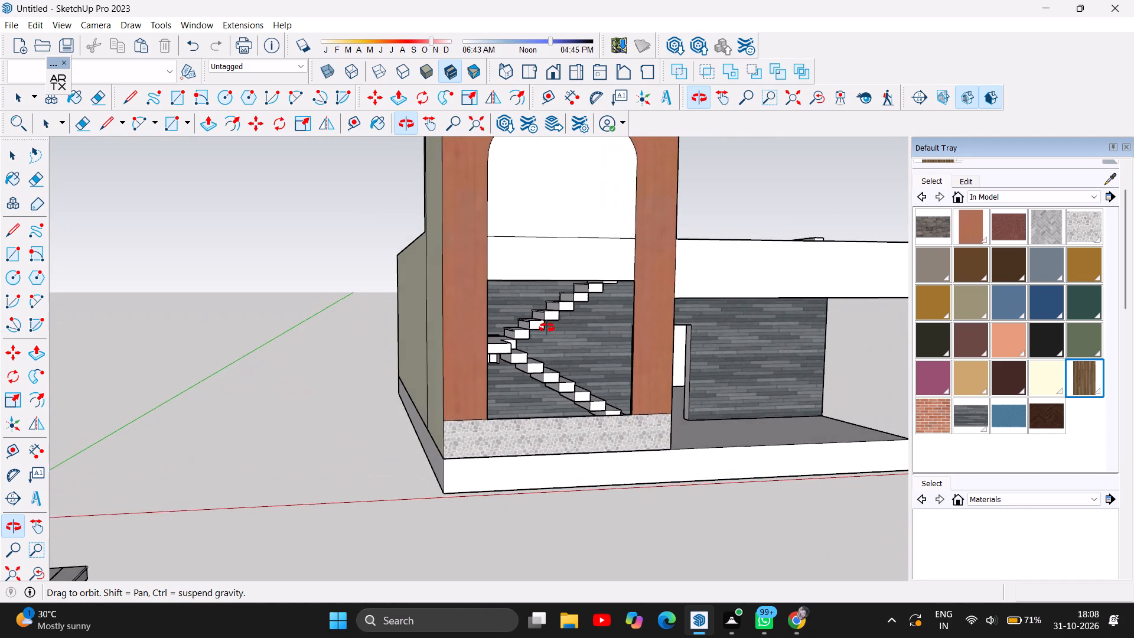
pyautogui.moveTo(547, 328); pyautogui.dragTo(462, 323)
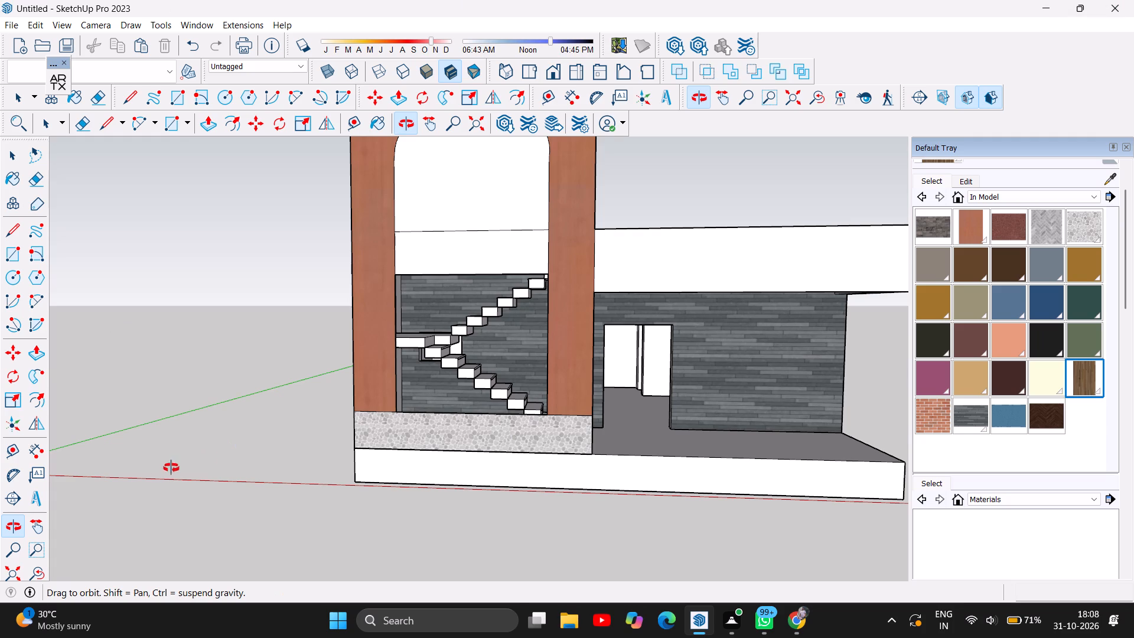
pyautogui.scroll(-2, 143, 421)
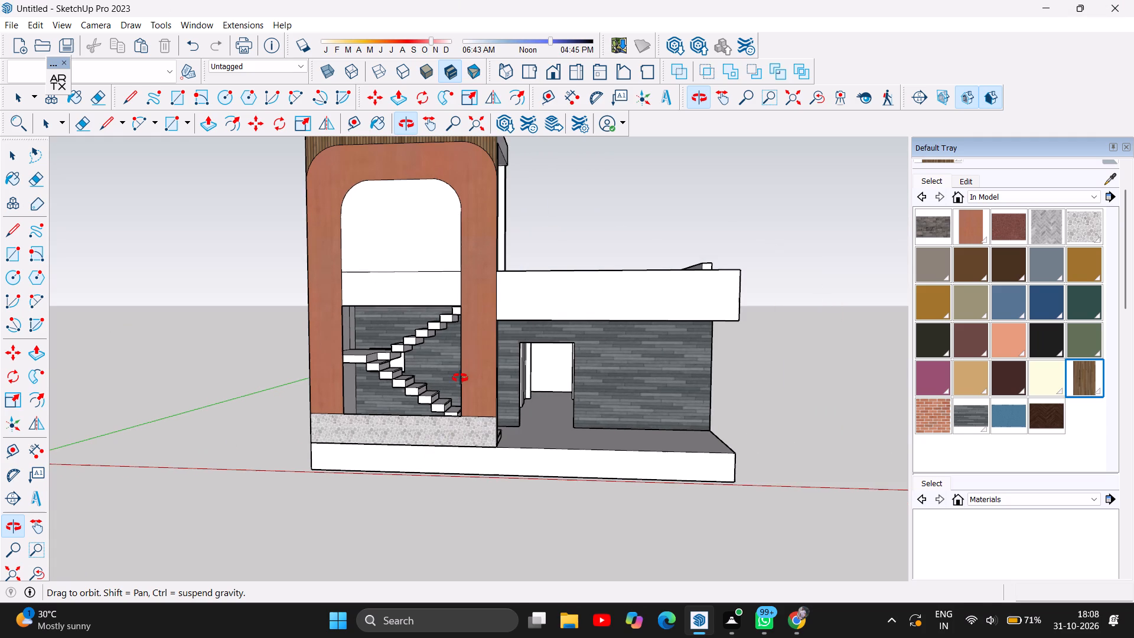
pyautogui.scroll(1, 376, 312)
pyautogui.scroll(-1, 385, 367)
pyautogui.moveTo(441, 356); pyautogui.dragTo(436, 363)
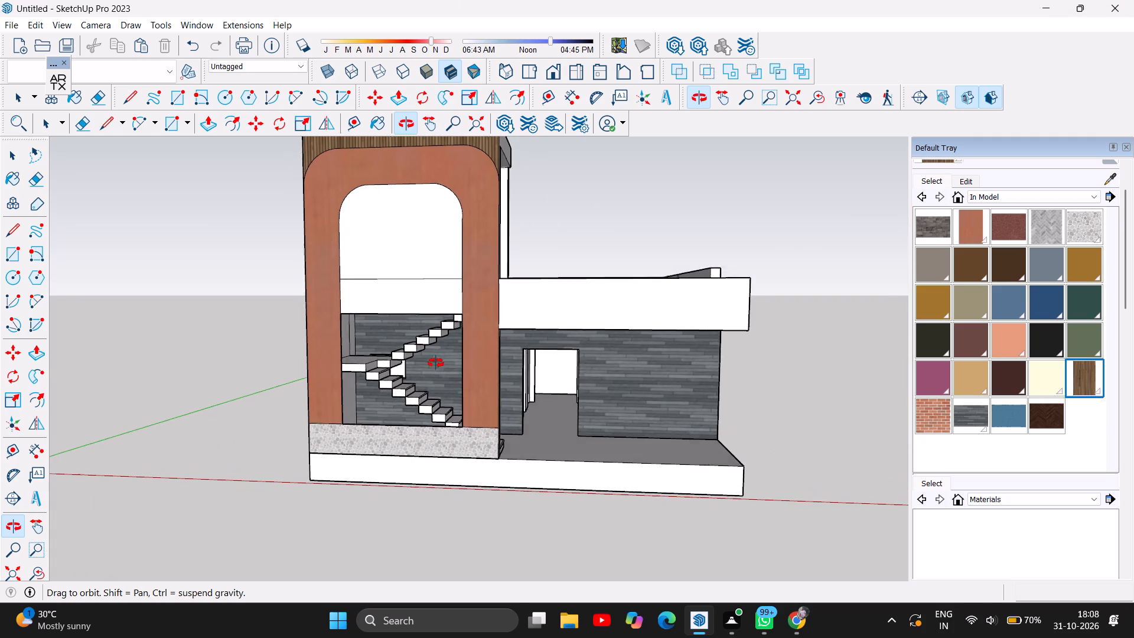
pyautogui.moveTo(436, 363); pyautogui.dragTo(410, 362)
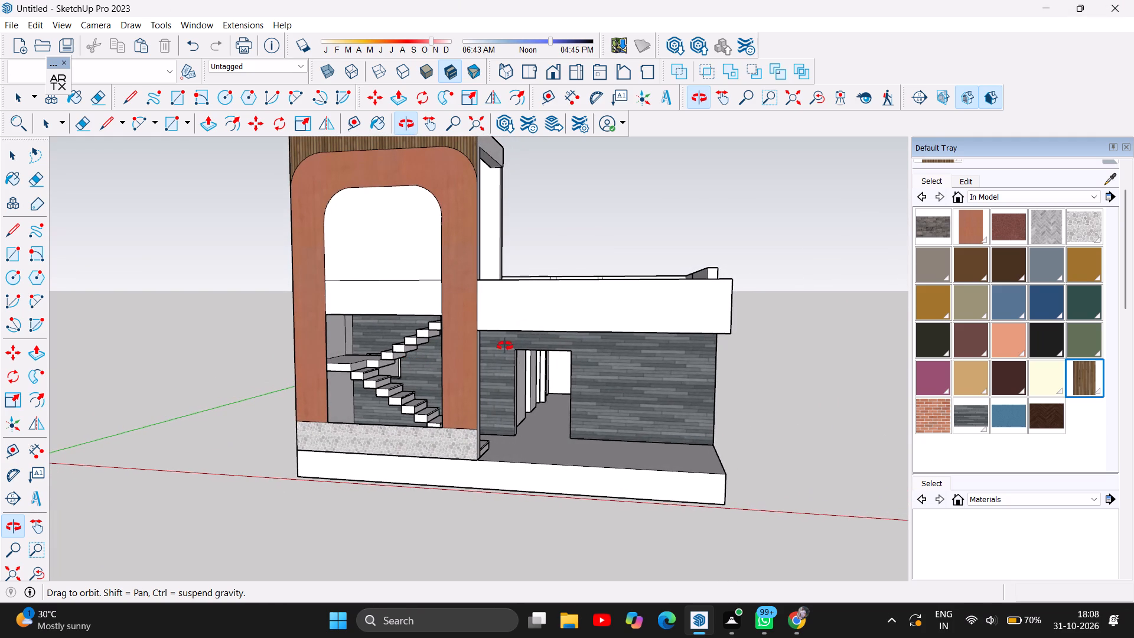
pyautogui.scroll(2, 504, 344)
pyautogui.scroll(-1, 504, 344)
pyautogui.moveTo(491, 392); pyautogui.dragTo(525, 370)
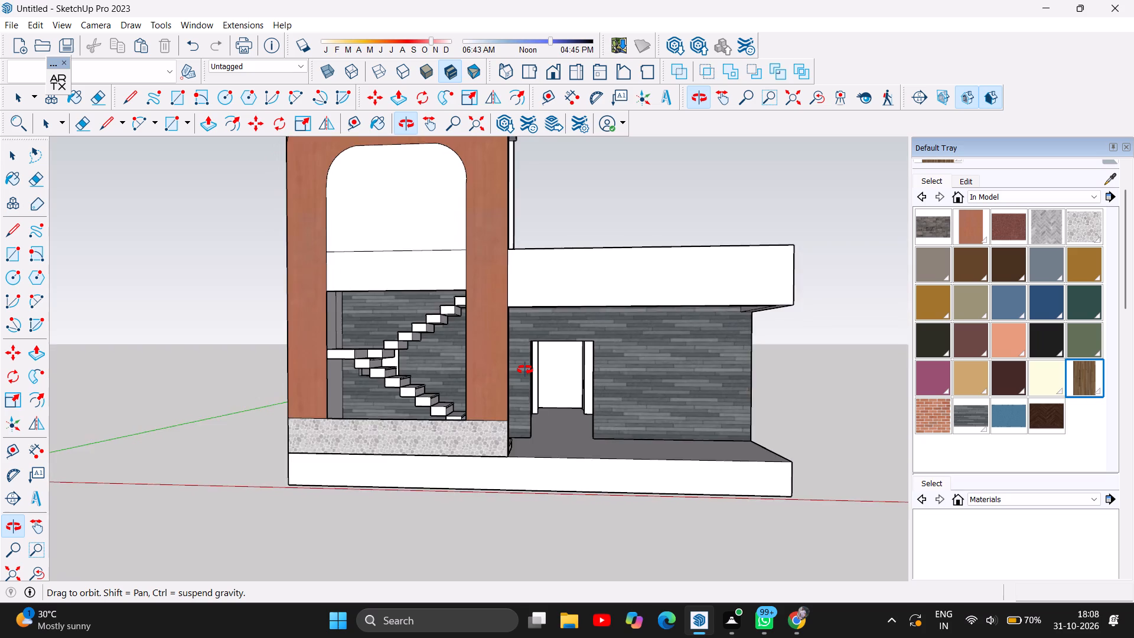
pyautogui.moveTo(525, 370); pyautogui.dragTo(517, 350)
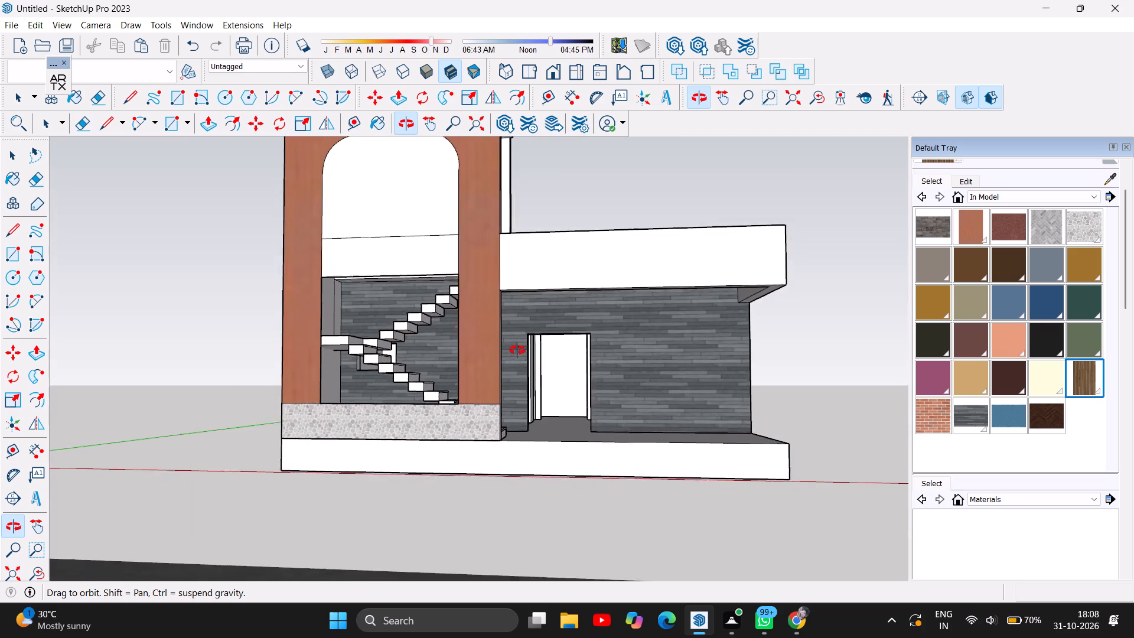
pyautogui.moveTo(517, 350); pyautogui.dragTo(507, 414)
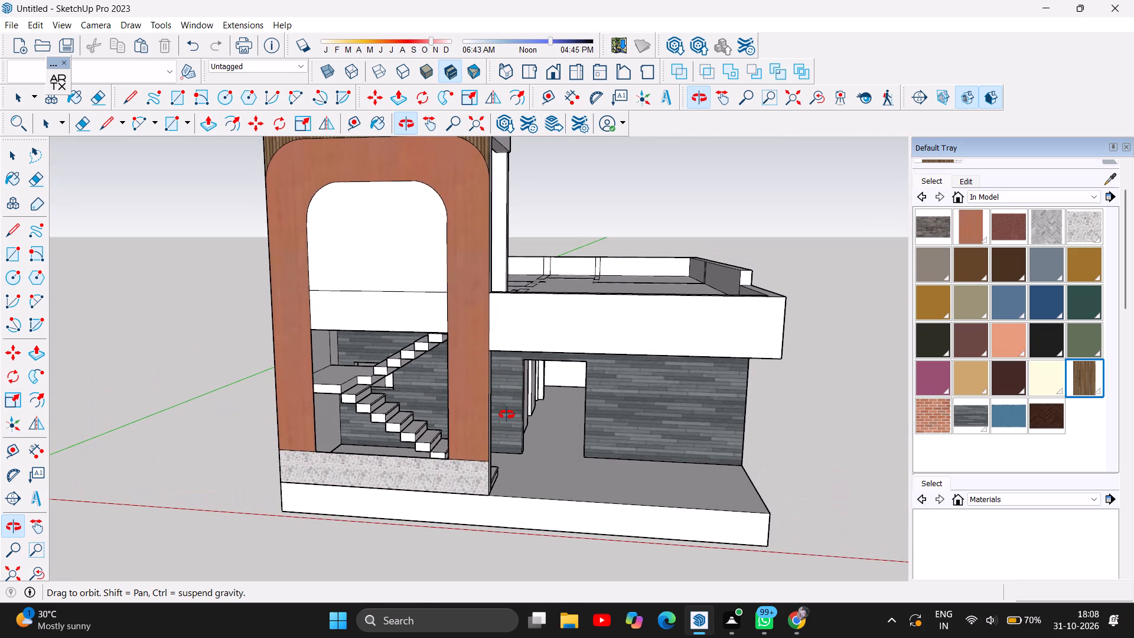
# Delete the upper panel filling the tower's arched opening above the white floor band.
pyautogui.click(19, 154)
pyautogui.click(347, 243)
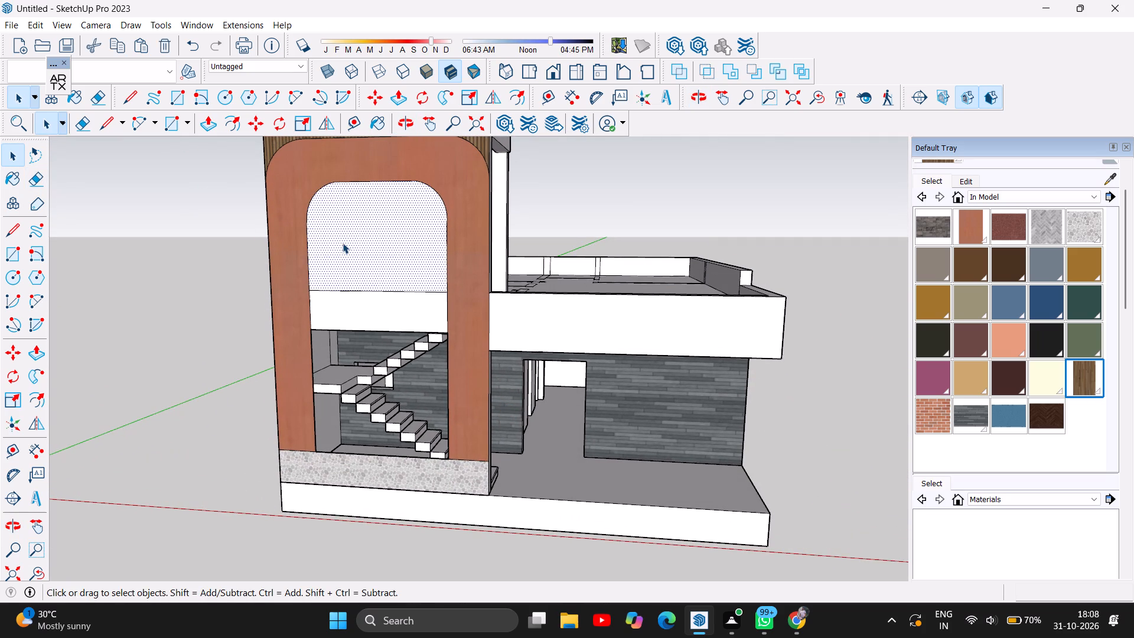
pyautogui.press('Delete')
pyautogui.scroll(5, 375, 323)
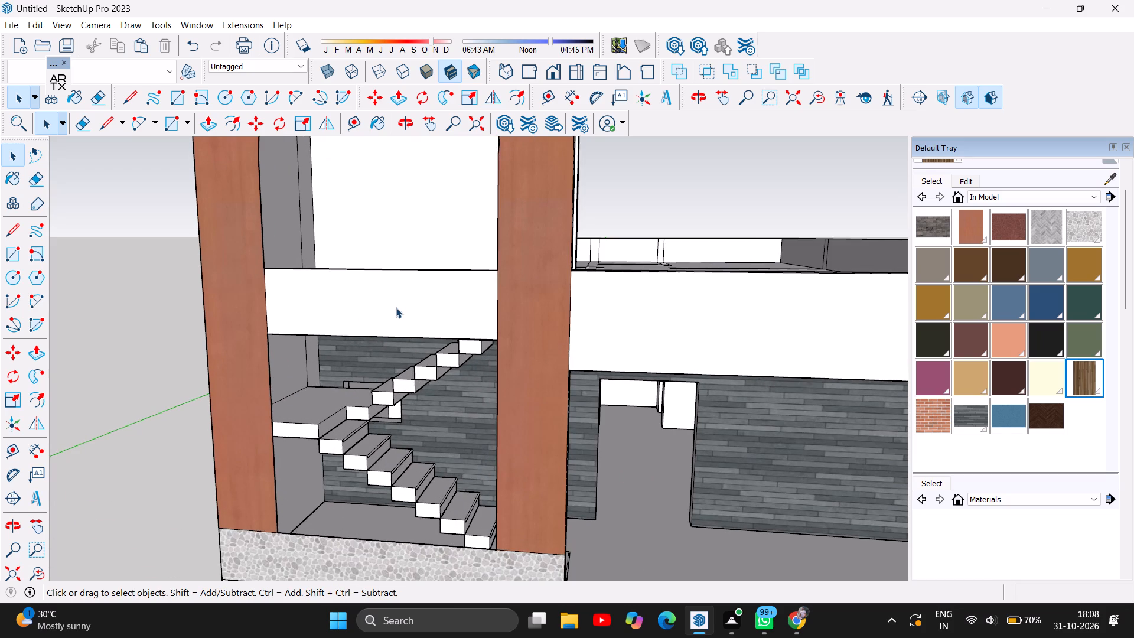
pyautogui.scroll(-4, 415, 454)
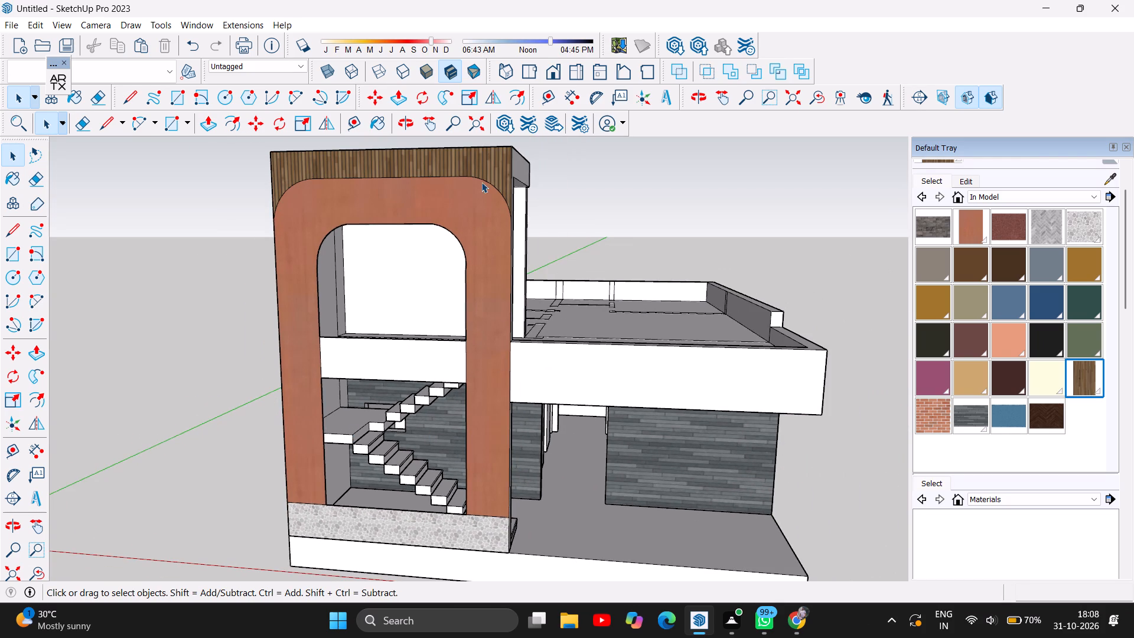
# Examine the opened tower from the front, both sides and the roof, down to the staircase inside.
pyautogui.click(400, 116)
pyautogui.moveTo(508, 275); pyautogui.dragTo(334, 282)
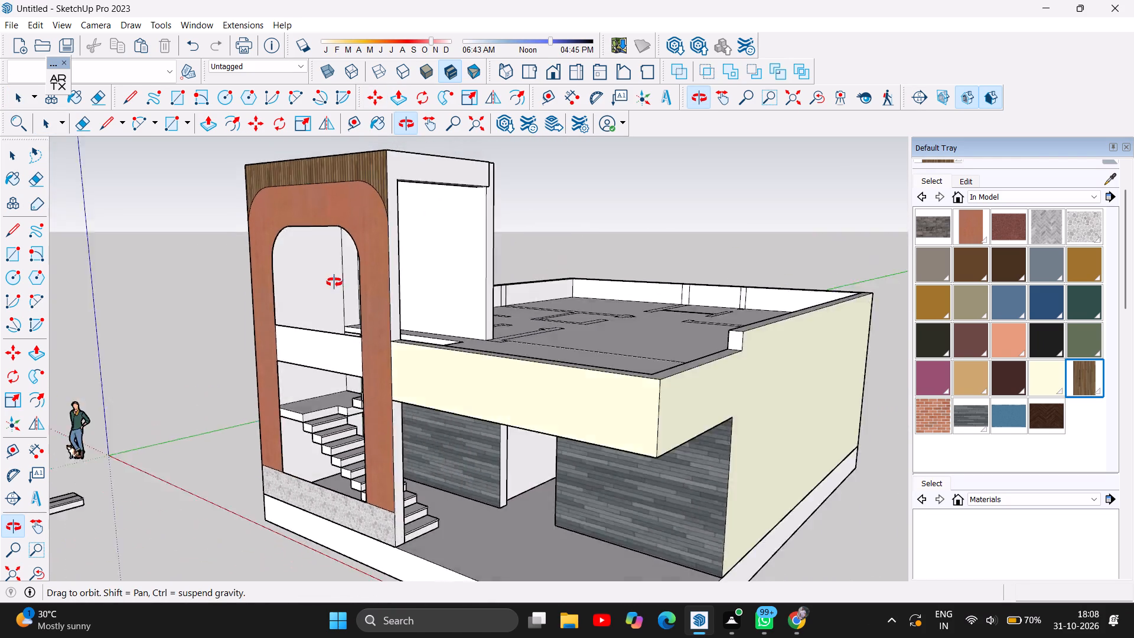
pyautogui.moveTo(334, 282); pyautogui.dragTo(422, 283)
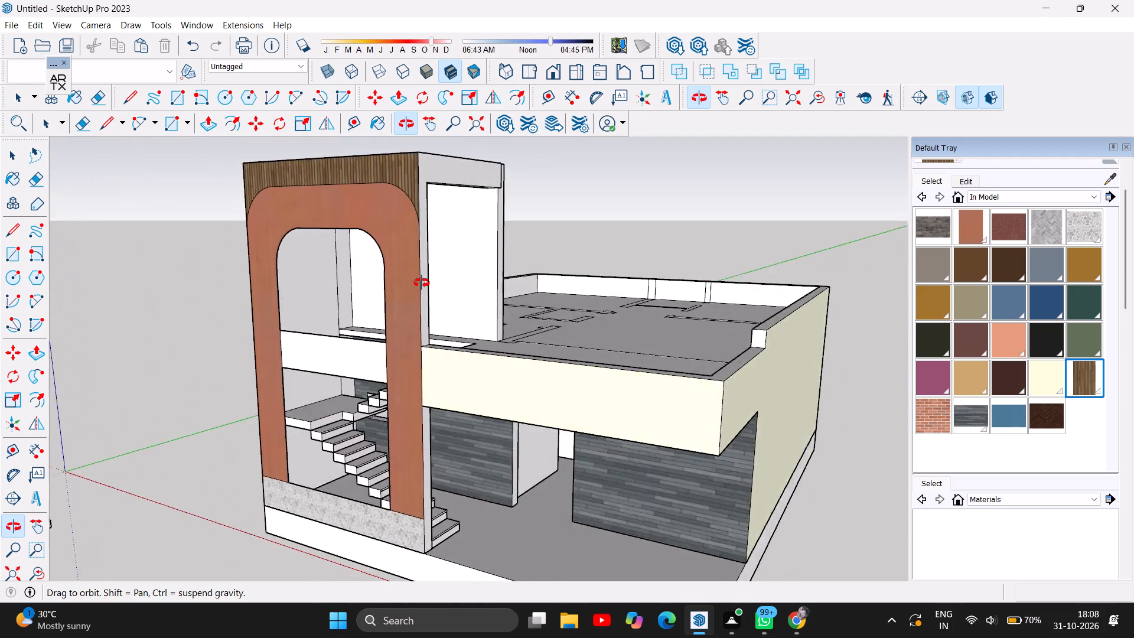
pyautogui.moveTo(422, 283); pyautogui.dragTo(744, 321)
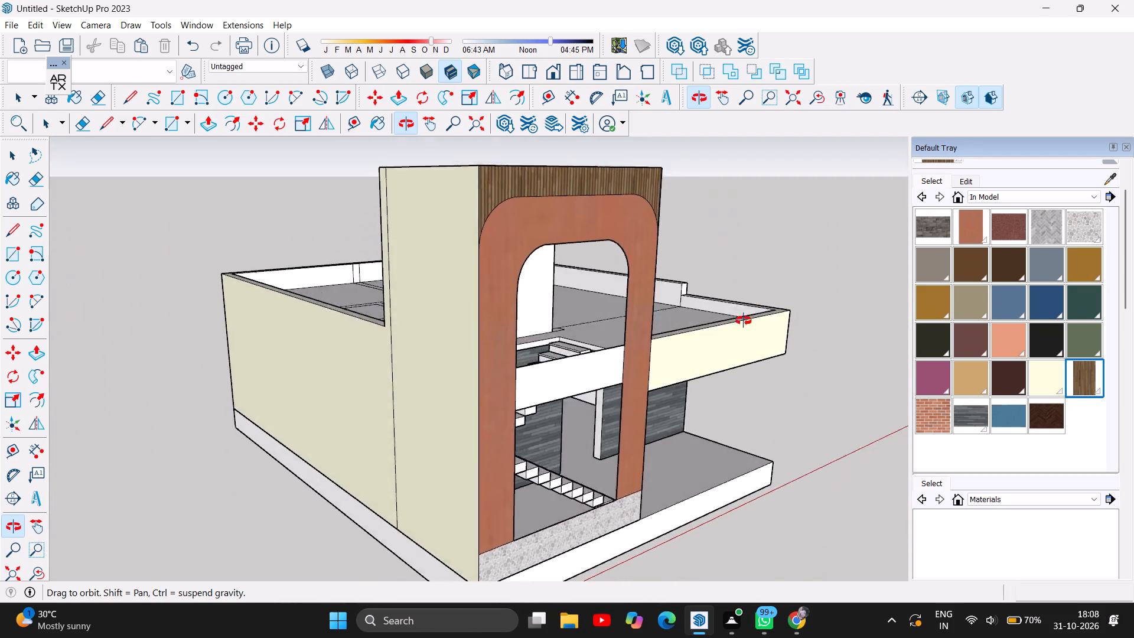
pyautogui.moveTo(744, 321); pyautogui.dragTo(171, 349)
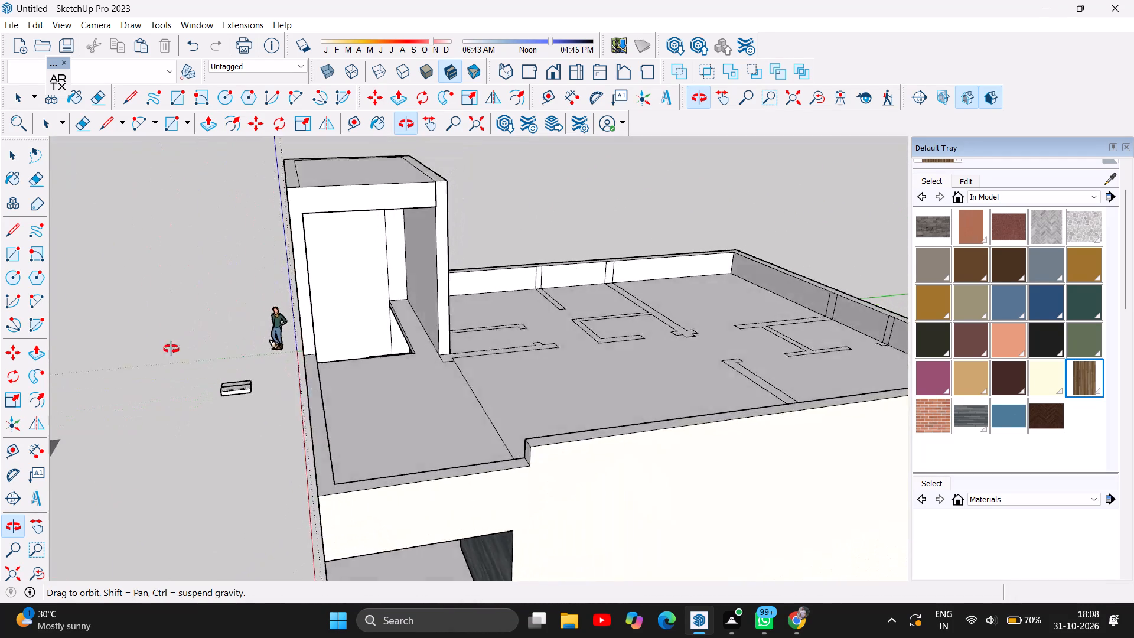
pyautogui.moveTo(171, 349); pyautogui.dragTo(64, 385)
pyautogui.scroll(6, 335, 286)
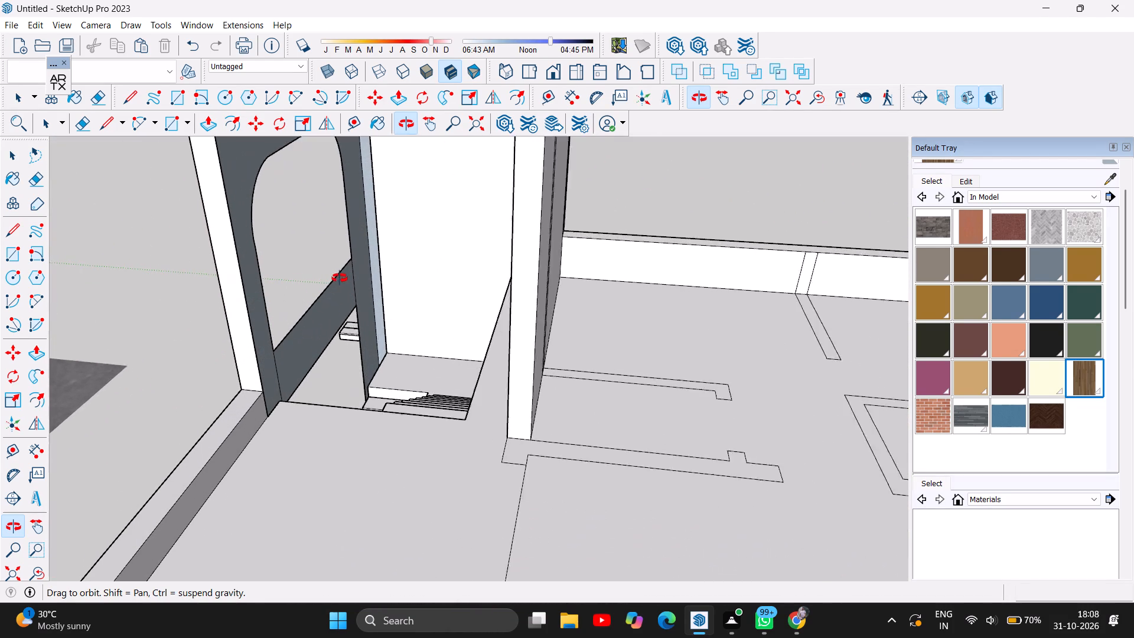
pyautogui.scroll(2, 340, 278)
pyautogui.scroll(2, 343, 373)
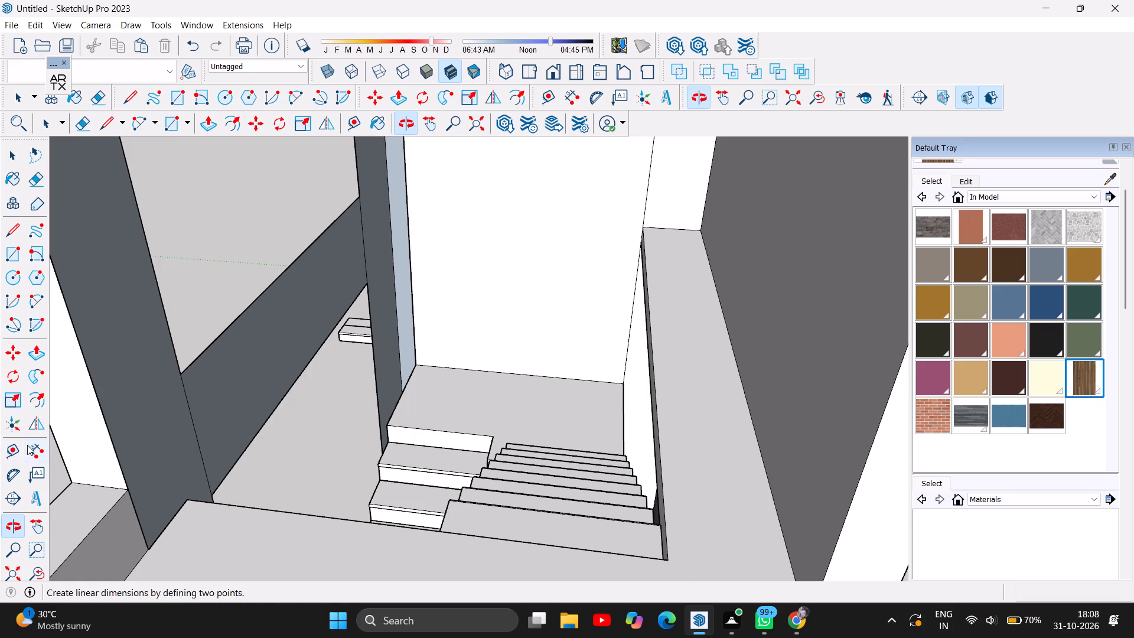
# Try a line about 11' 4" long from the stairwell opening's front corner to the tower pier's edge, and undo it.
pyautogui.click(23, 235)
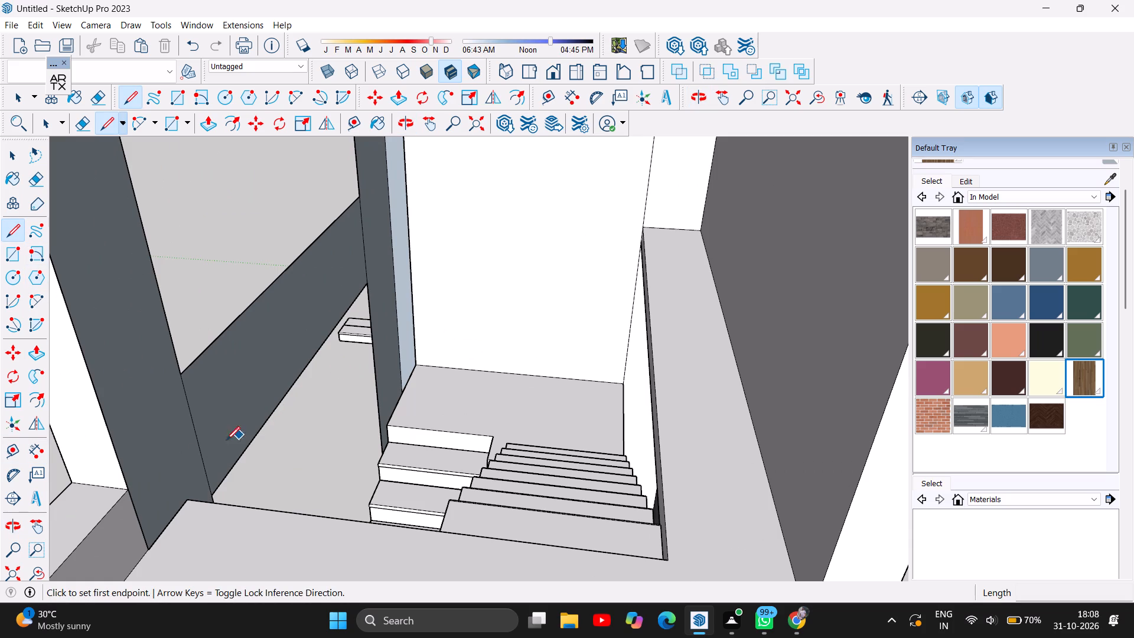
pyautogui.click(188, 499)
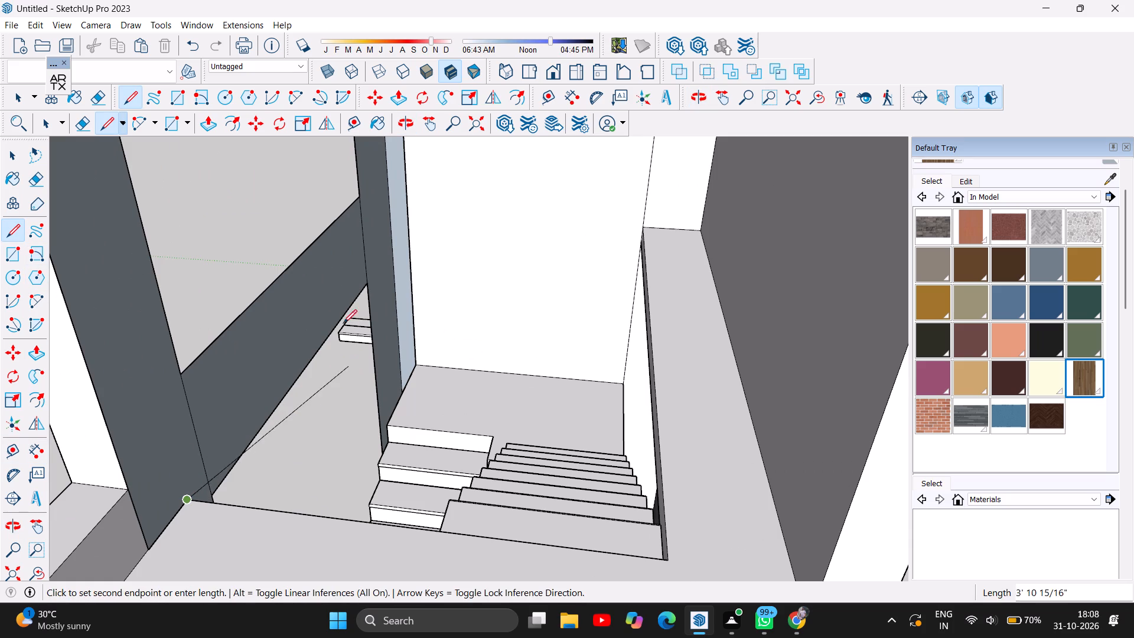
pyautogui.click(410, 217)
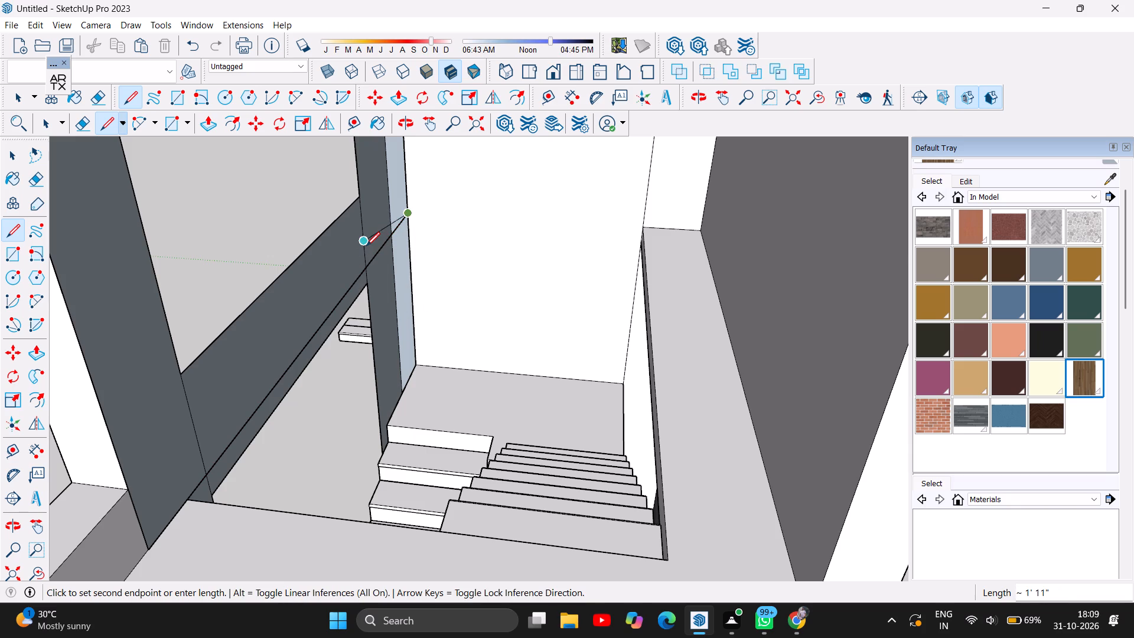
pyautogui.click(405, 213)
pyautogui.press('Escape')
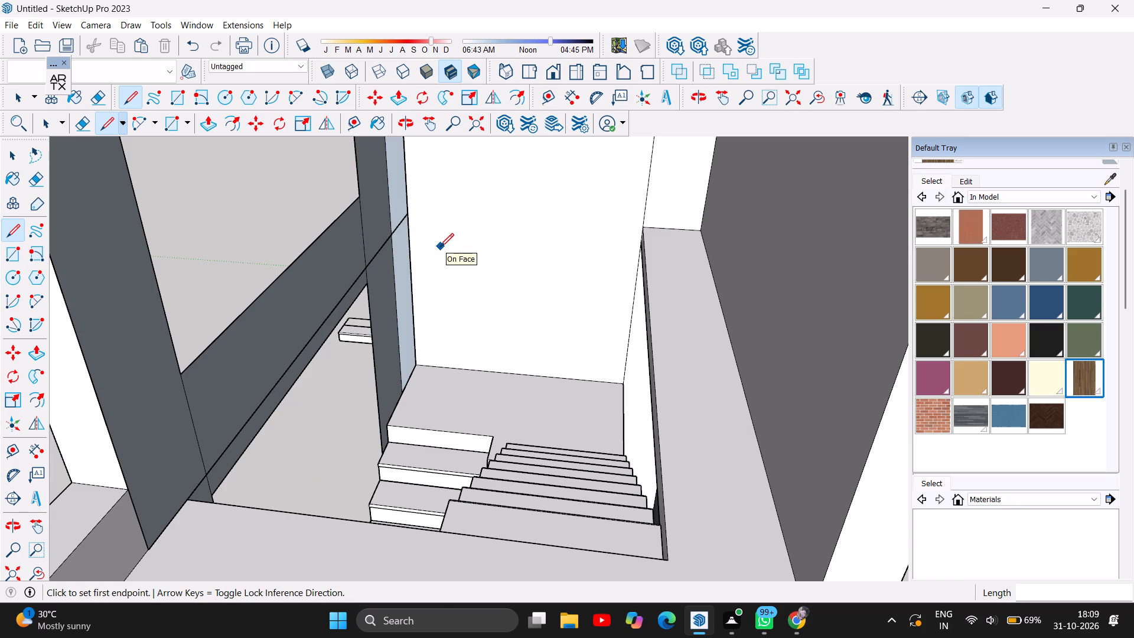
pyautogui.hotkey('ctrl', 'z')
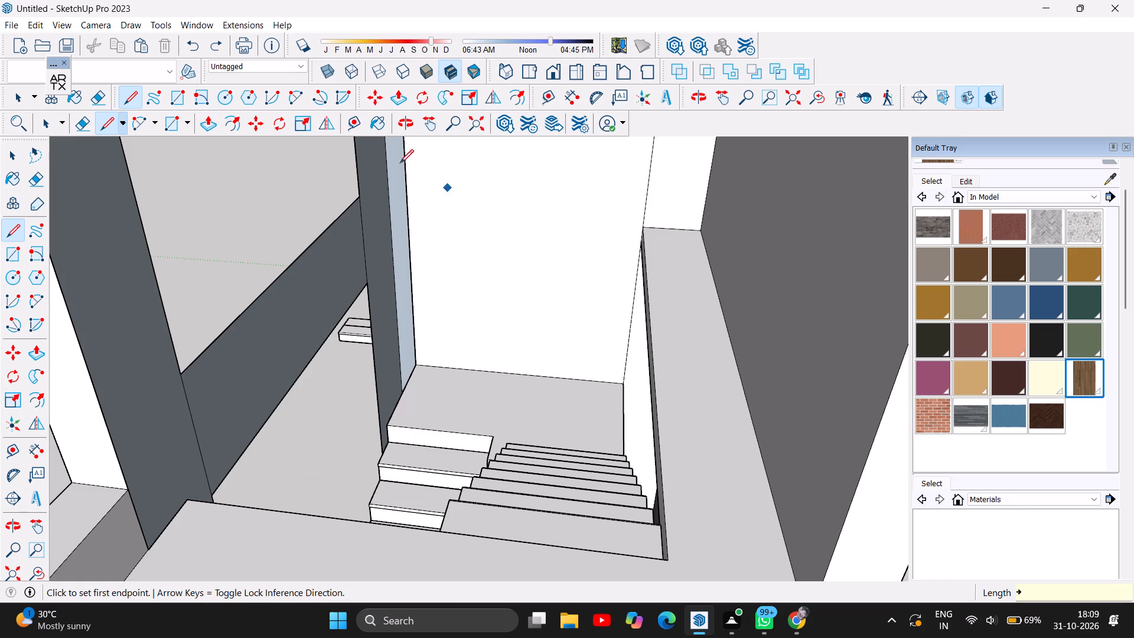
# Place a 2' 6" guide from the floor band's upper corner across the arch frame's inner face to the pier's edge.
pyautogui.click(410, 122)
pyautogui.moveTo(314, 320); pyautogui.dragTo(340, 313)
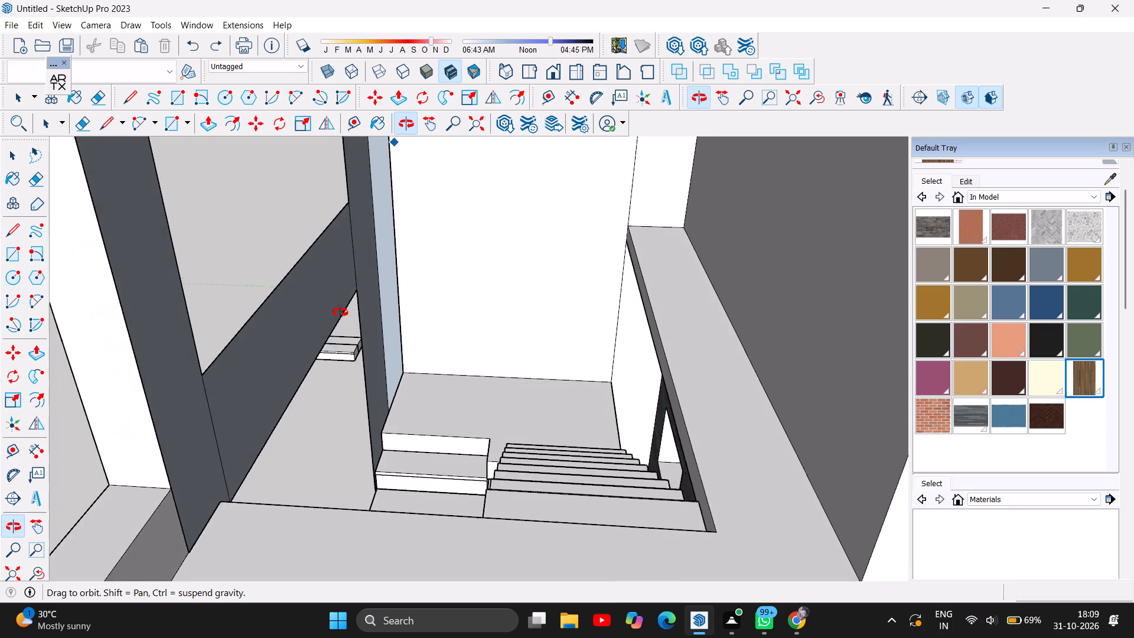
pyautogui.moveTo(340, 313); pyautogui.dragTo(403, 323)
pyautogui.moveTo(357, 239); pyautogui.dragTo(354, 239)
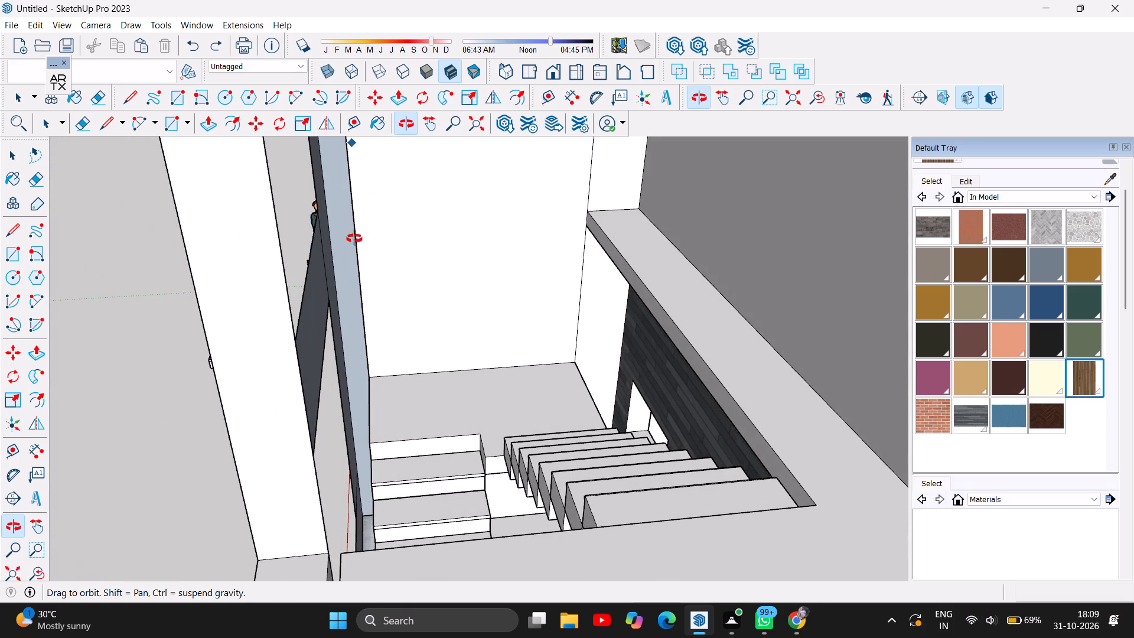
pyautogui.moveTo(354, 239); pyautogui.dragTo(288, 245)
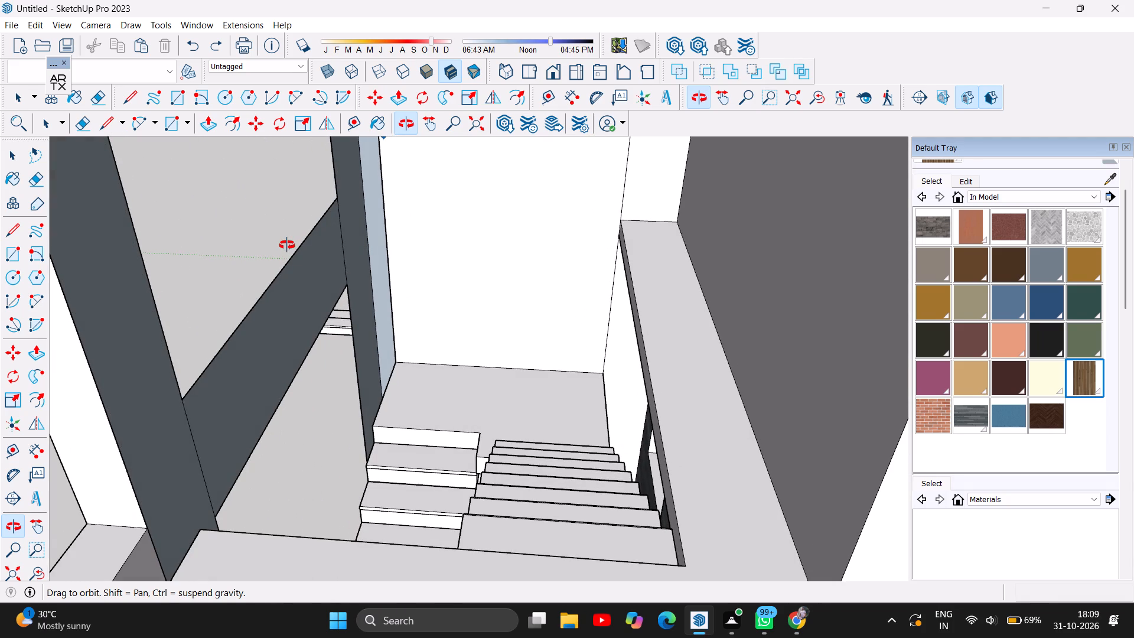
pyautogui.press('t')
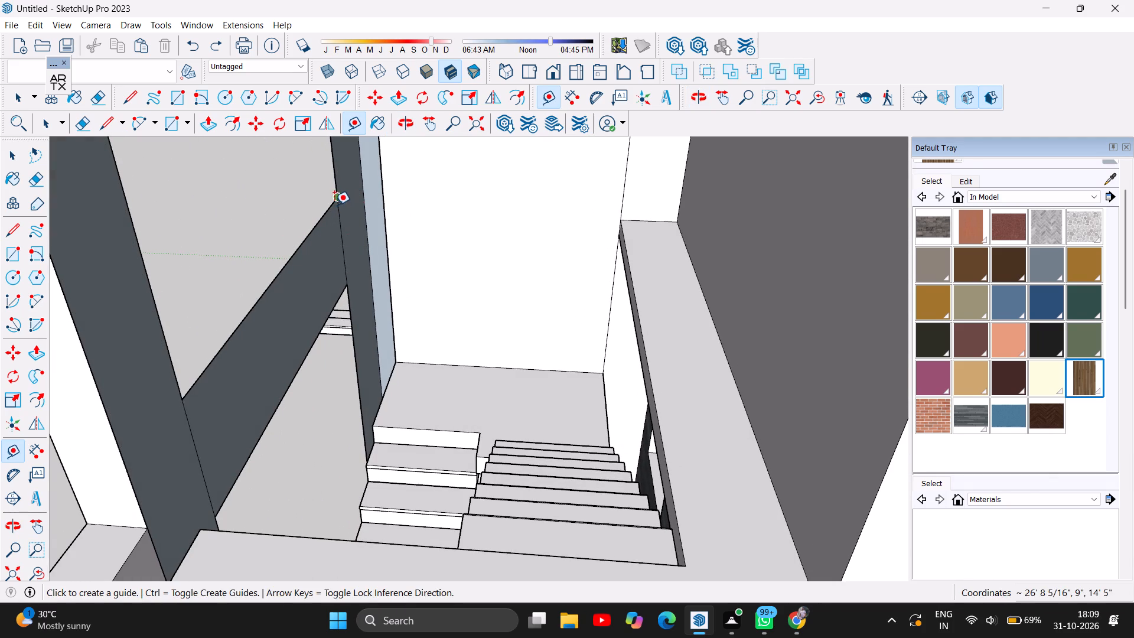
pyautogui.click(334, 203)
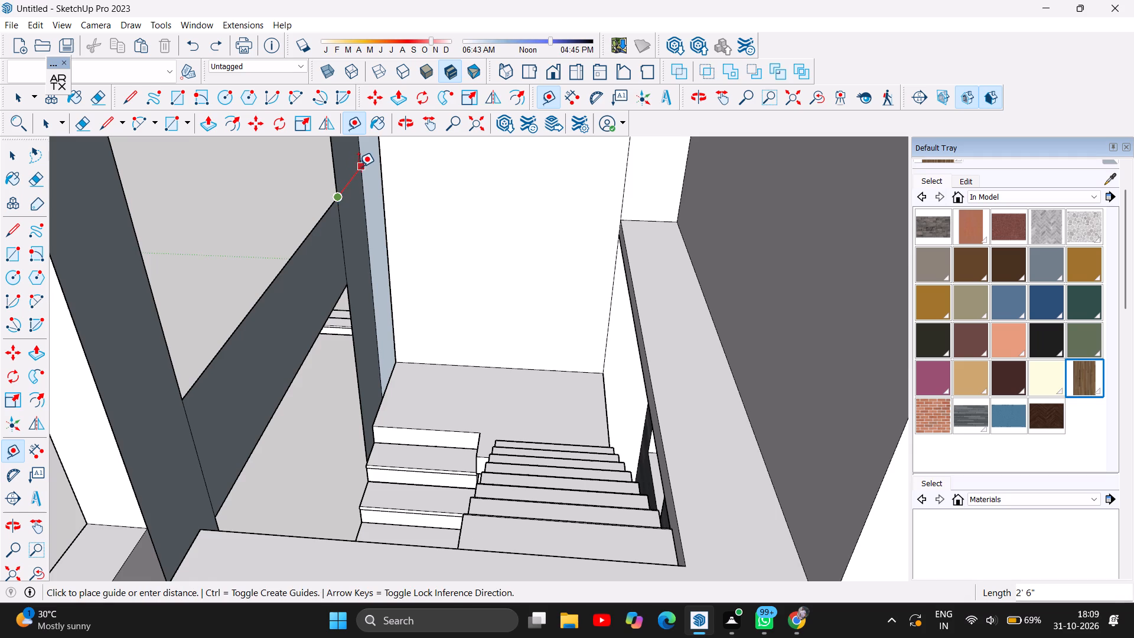
pyautogui.click(359, 167)
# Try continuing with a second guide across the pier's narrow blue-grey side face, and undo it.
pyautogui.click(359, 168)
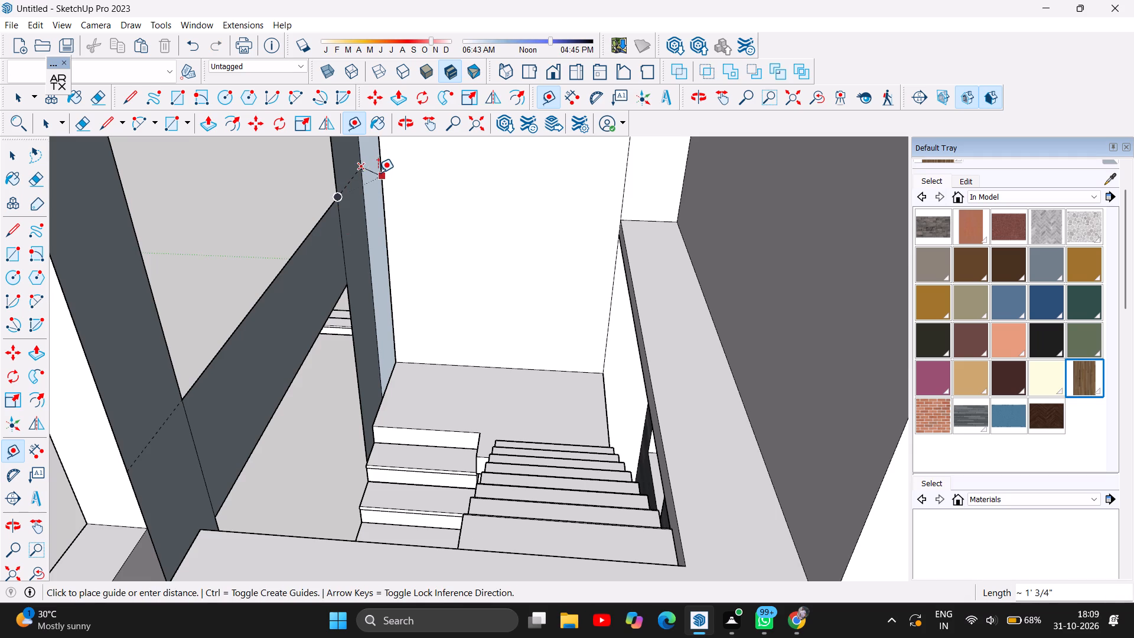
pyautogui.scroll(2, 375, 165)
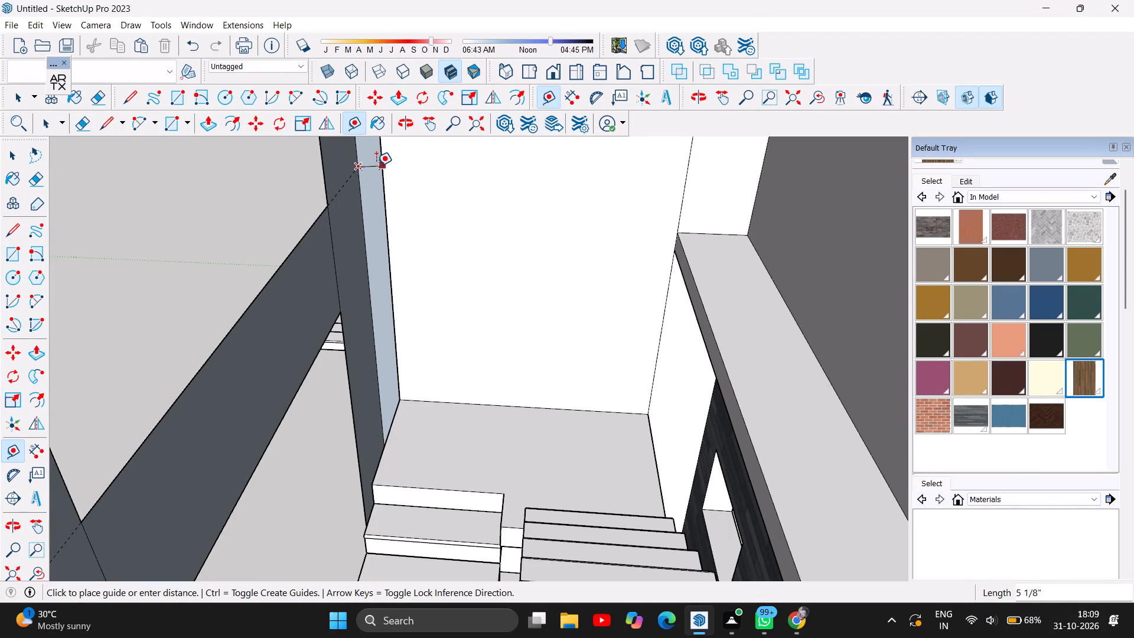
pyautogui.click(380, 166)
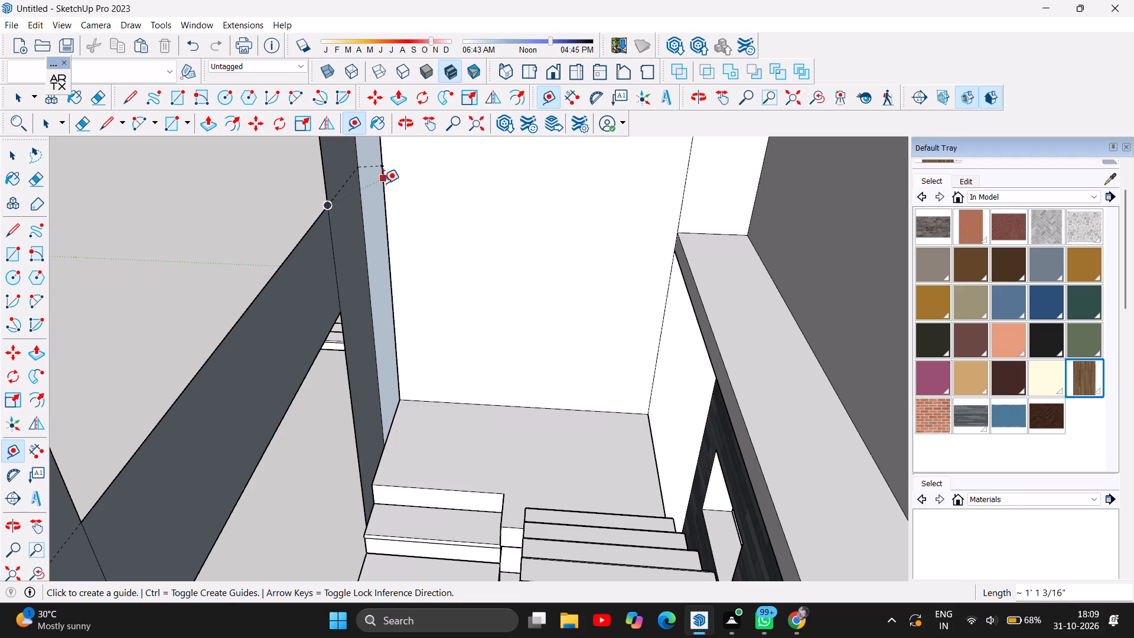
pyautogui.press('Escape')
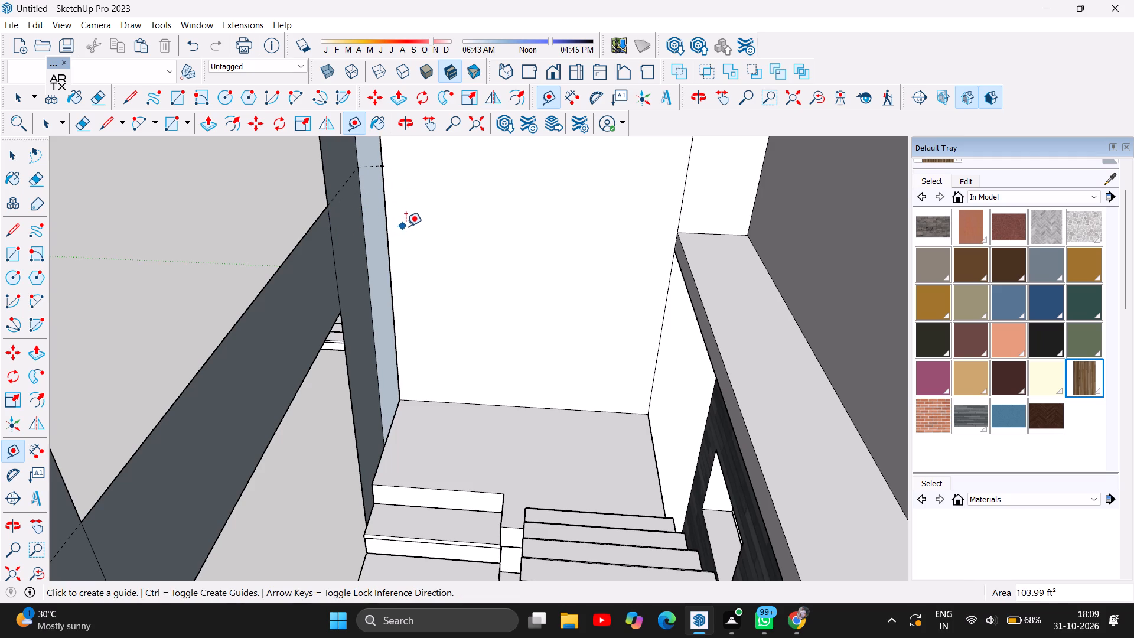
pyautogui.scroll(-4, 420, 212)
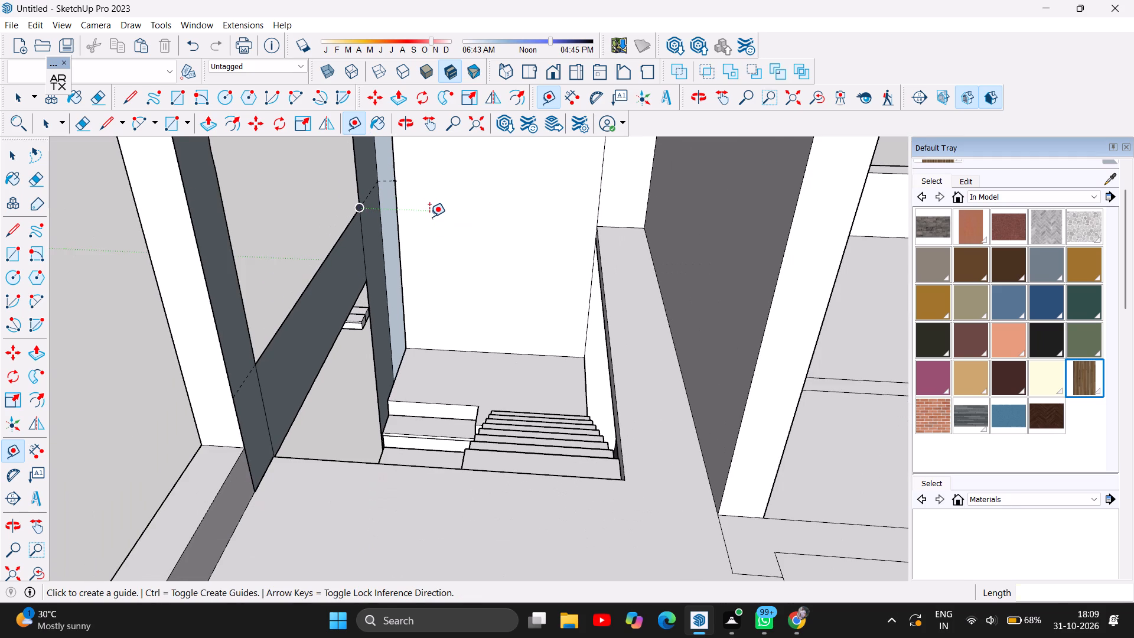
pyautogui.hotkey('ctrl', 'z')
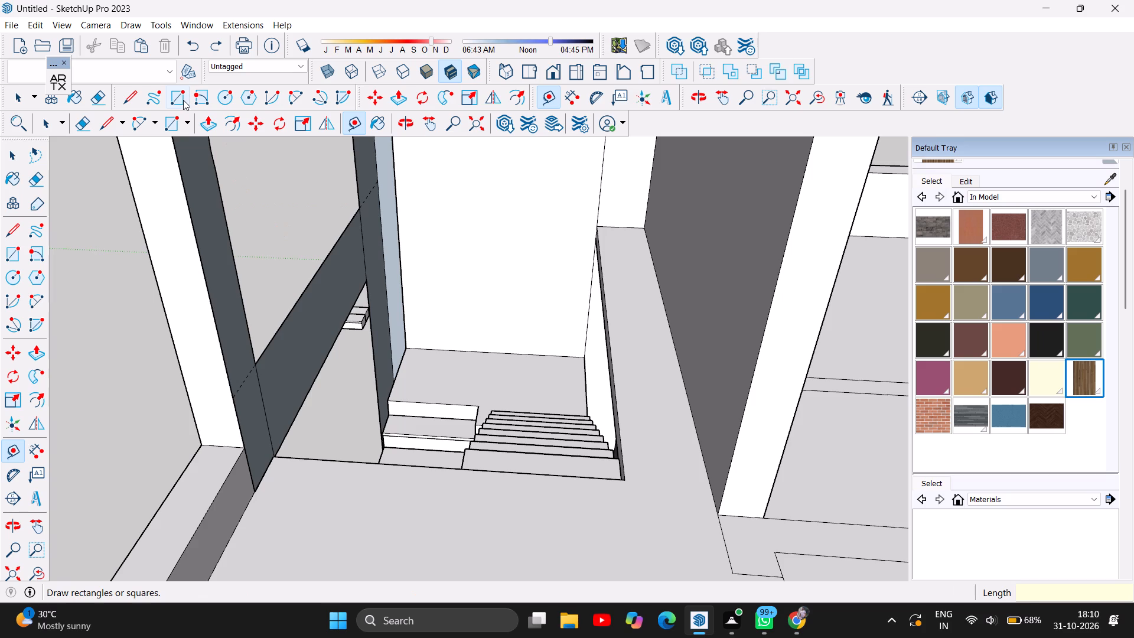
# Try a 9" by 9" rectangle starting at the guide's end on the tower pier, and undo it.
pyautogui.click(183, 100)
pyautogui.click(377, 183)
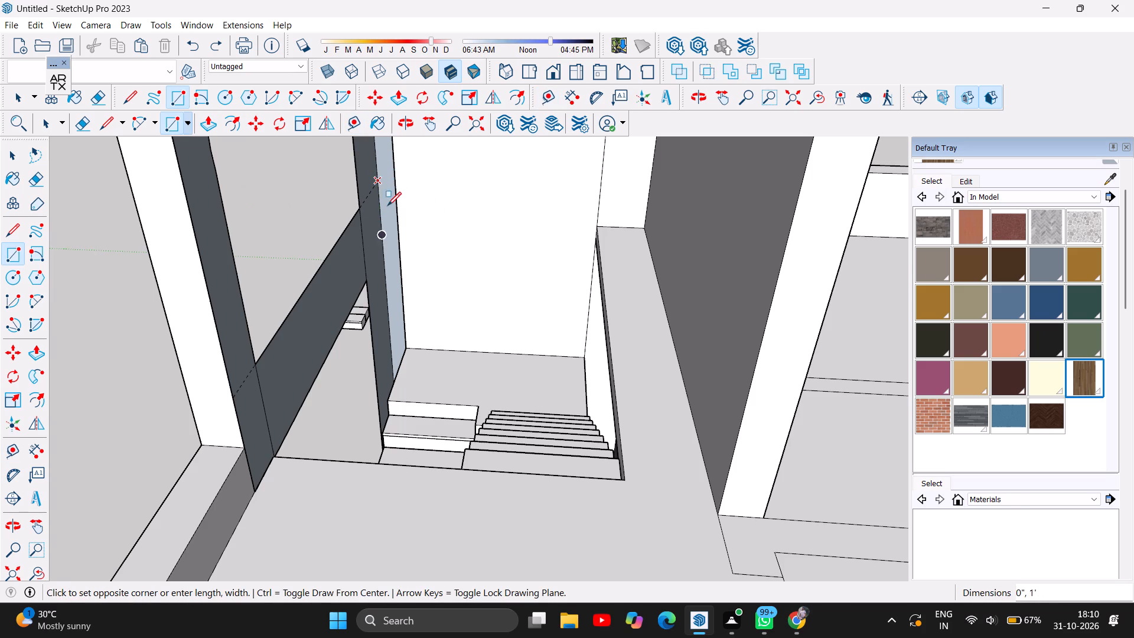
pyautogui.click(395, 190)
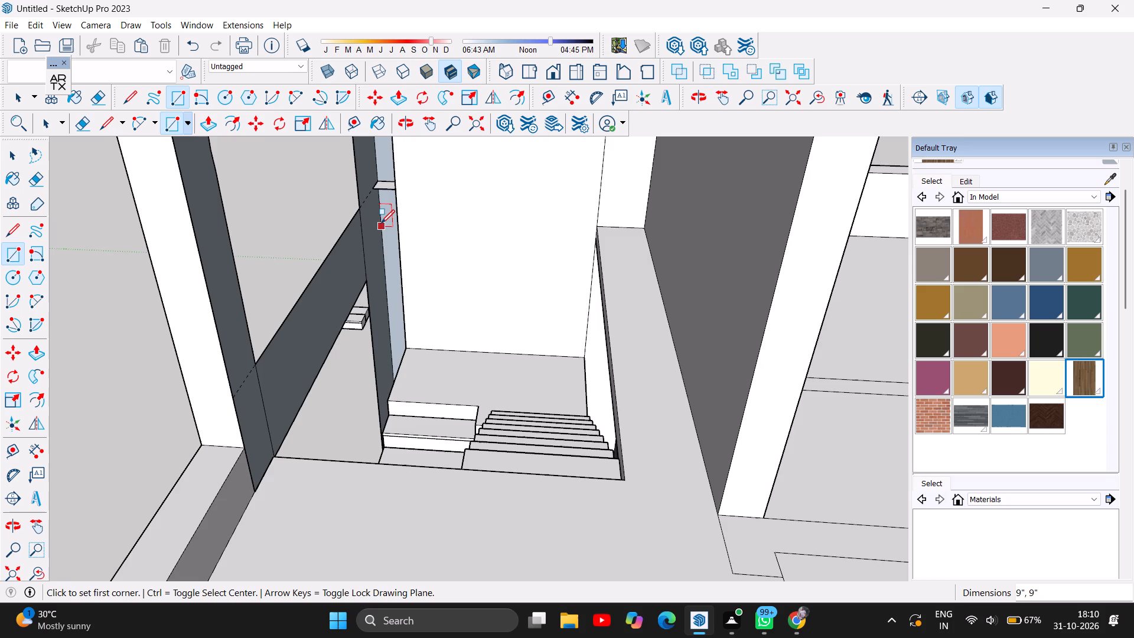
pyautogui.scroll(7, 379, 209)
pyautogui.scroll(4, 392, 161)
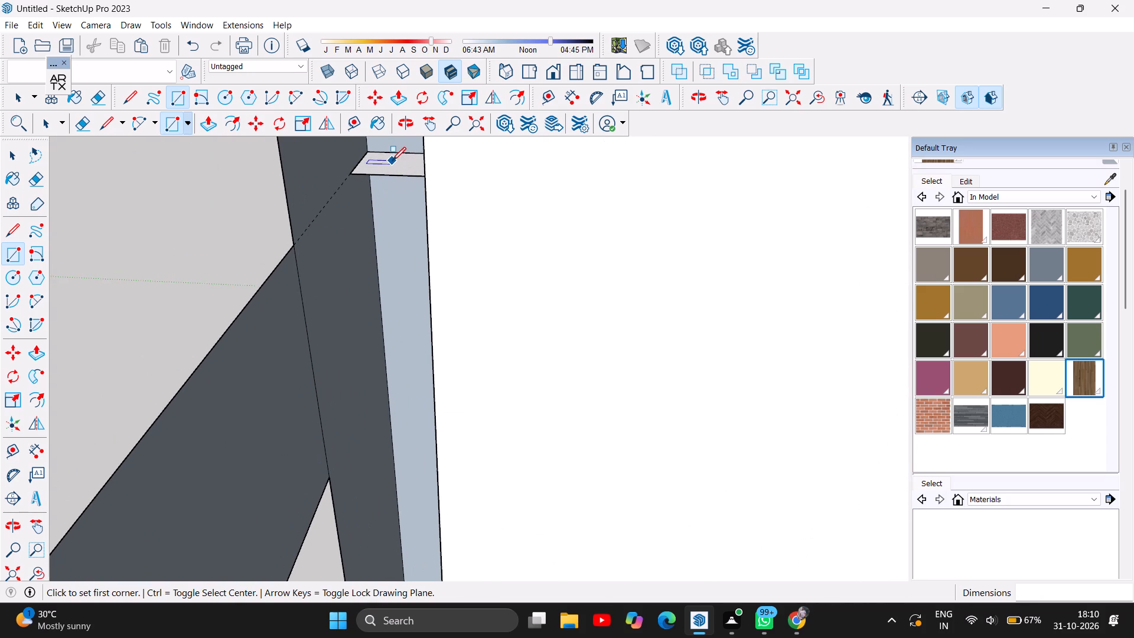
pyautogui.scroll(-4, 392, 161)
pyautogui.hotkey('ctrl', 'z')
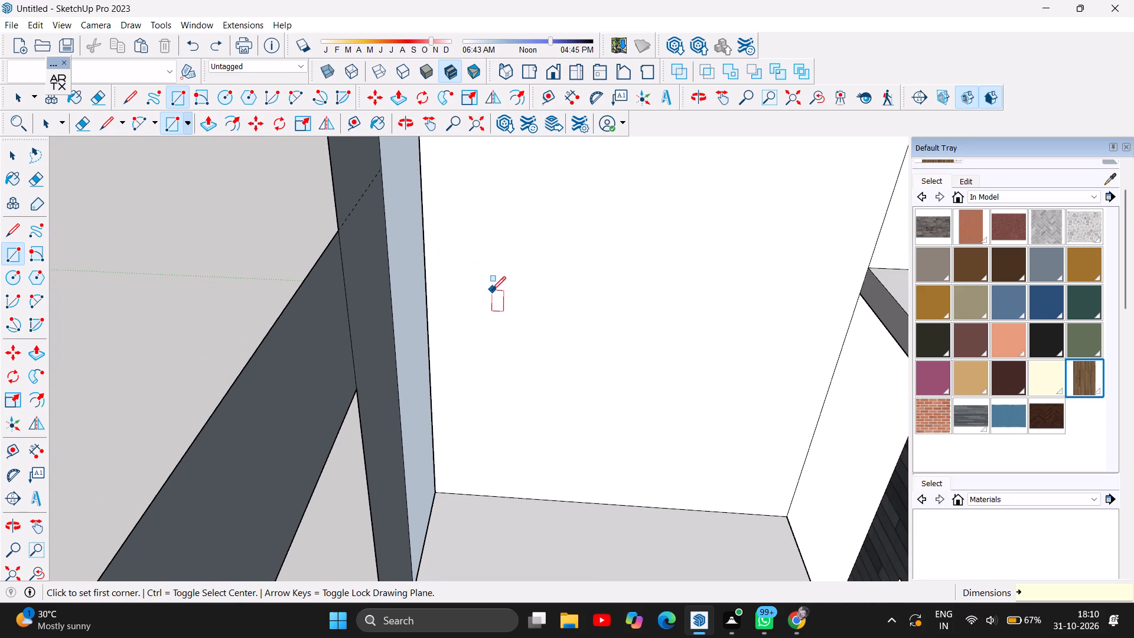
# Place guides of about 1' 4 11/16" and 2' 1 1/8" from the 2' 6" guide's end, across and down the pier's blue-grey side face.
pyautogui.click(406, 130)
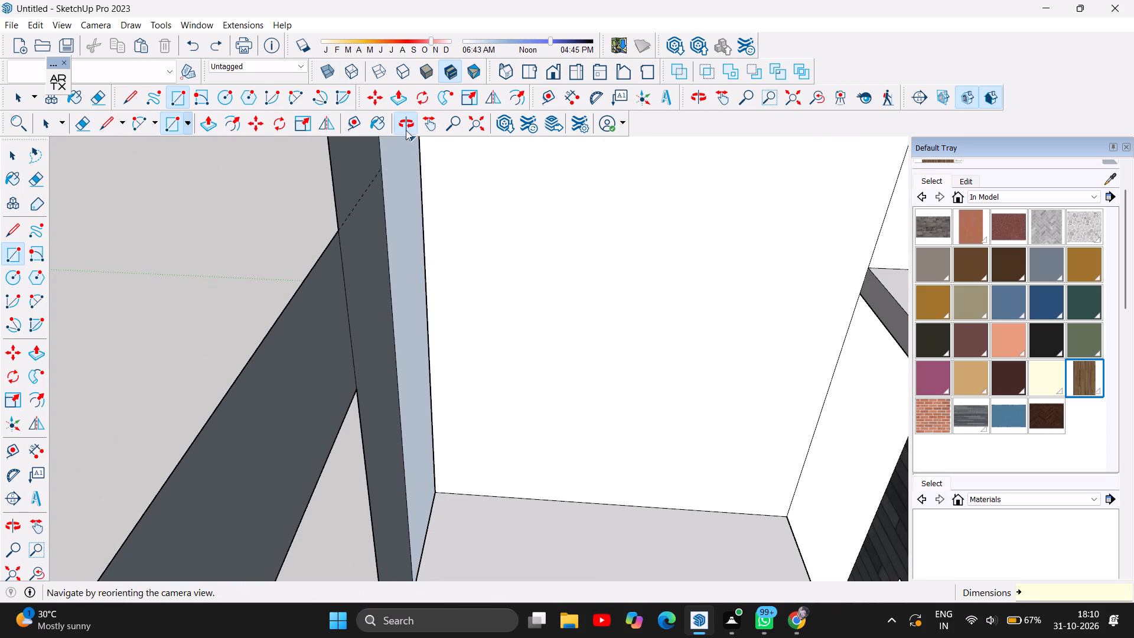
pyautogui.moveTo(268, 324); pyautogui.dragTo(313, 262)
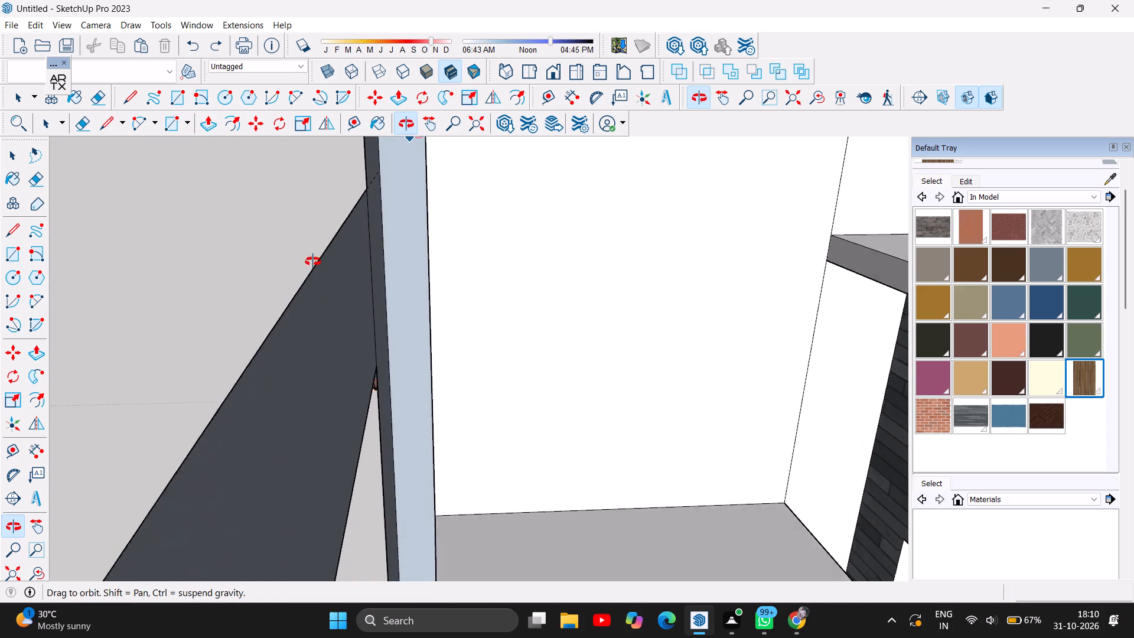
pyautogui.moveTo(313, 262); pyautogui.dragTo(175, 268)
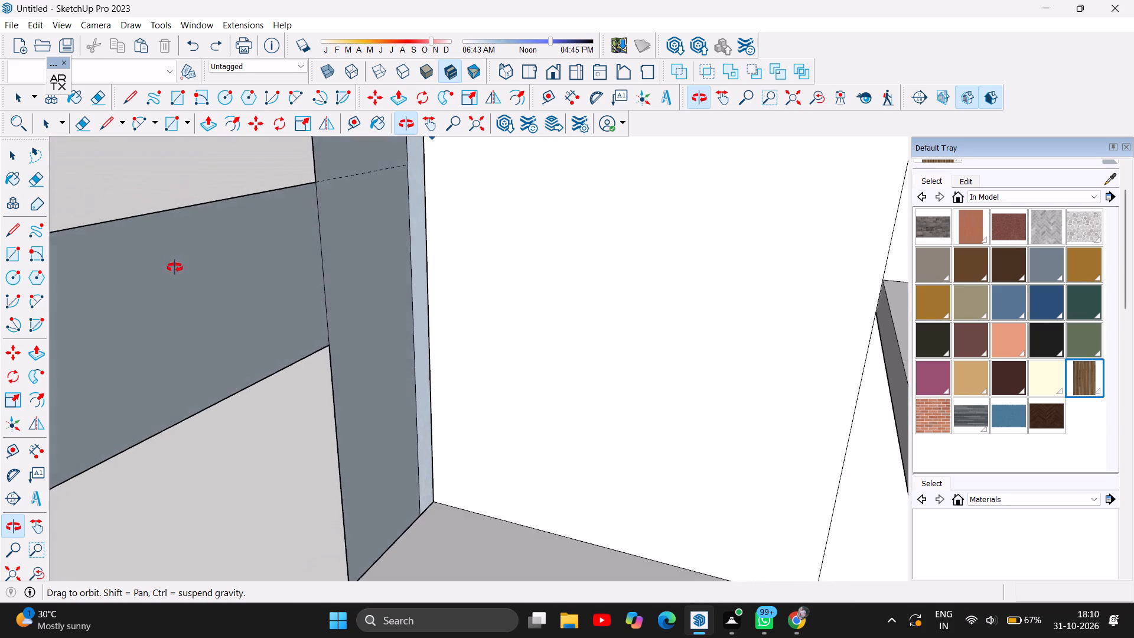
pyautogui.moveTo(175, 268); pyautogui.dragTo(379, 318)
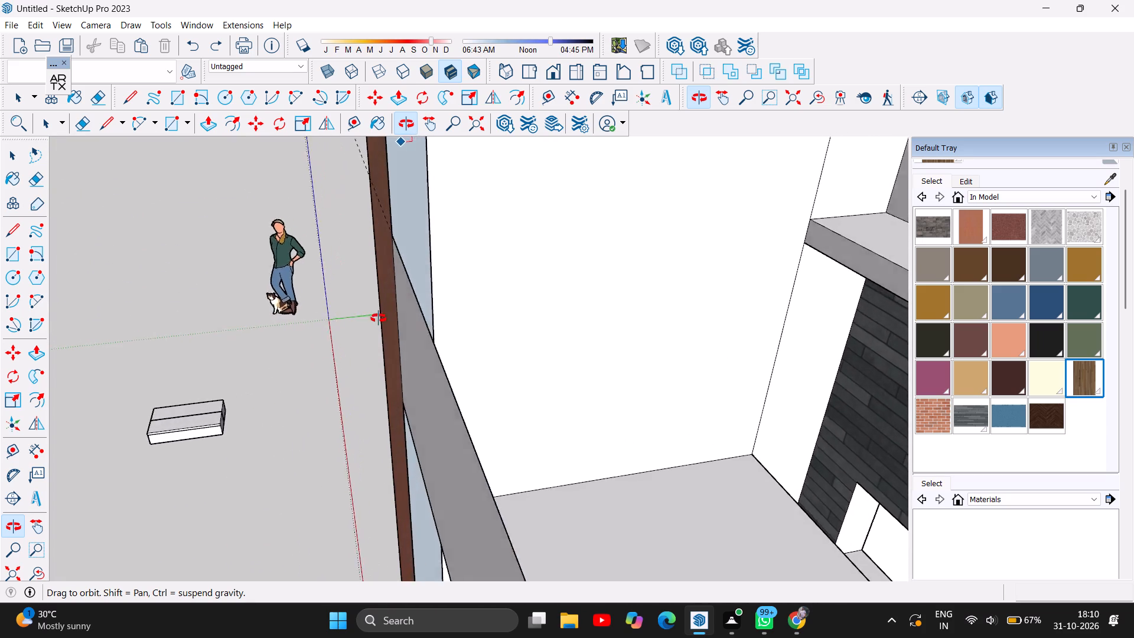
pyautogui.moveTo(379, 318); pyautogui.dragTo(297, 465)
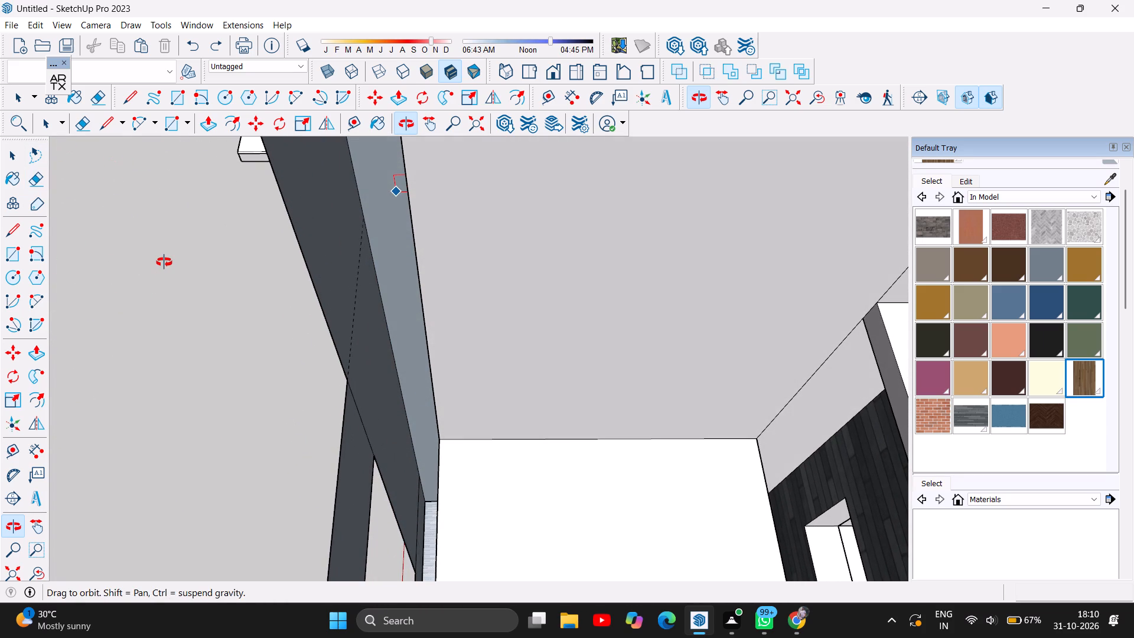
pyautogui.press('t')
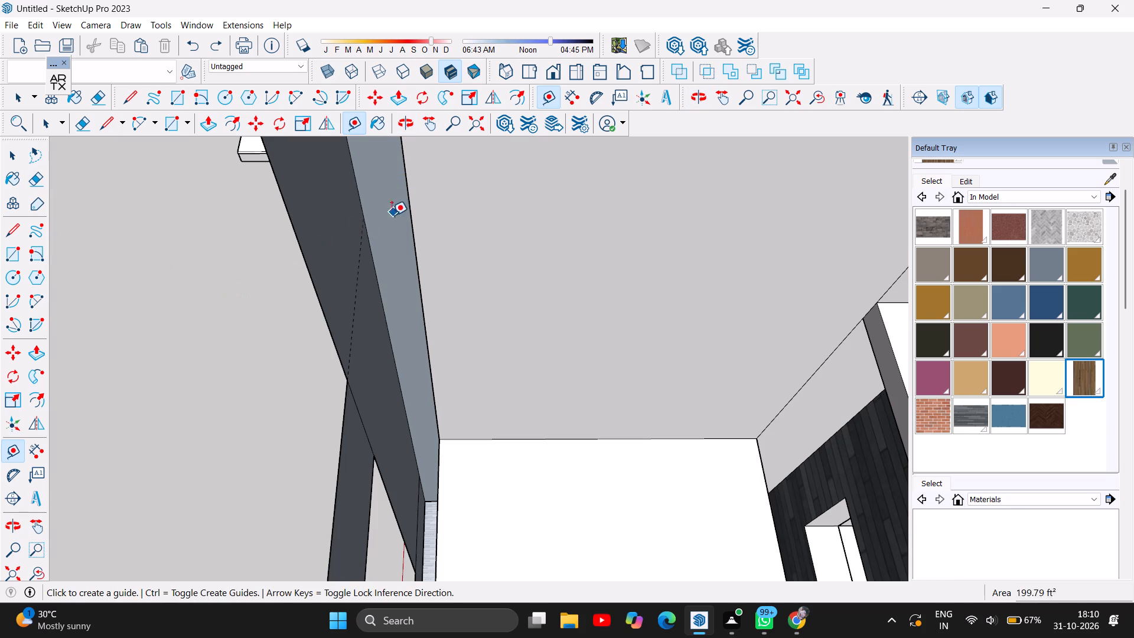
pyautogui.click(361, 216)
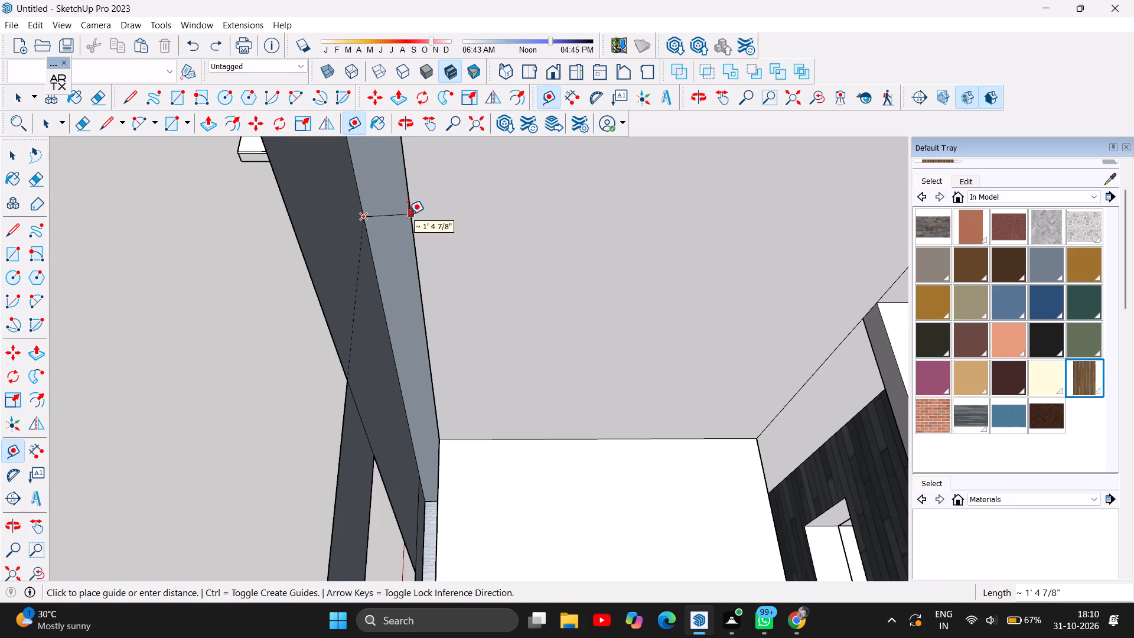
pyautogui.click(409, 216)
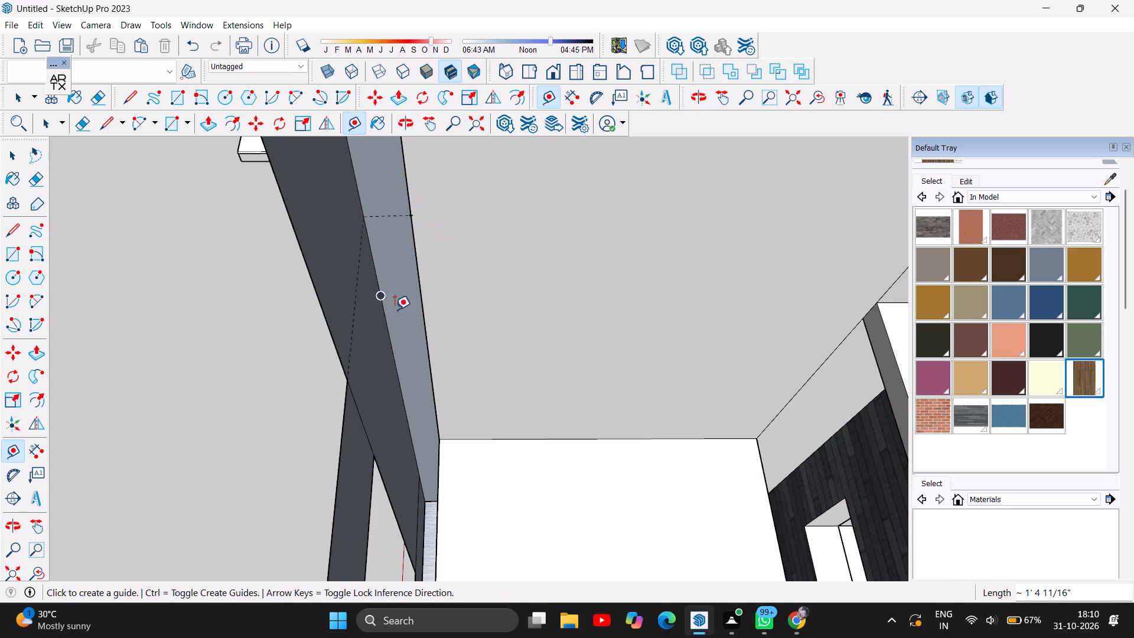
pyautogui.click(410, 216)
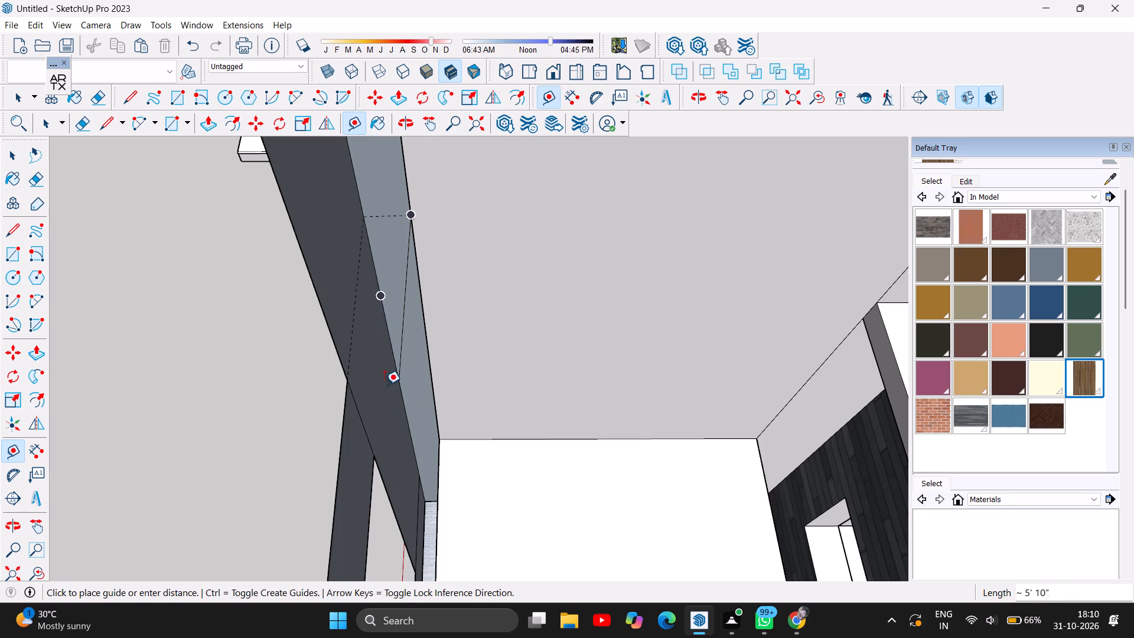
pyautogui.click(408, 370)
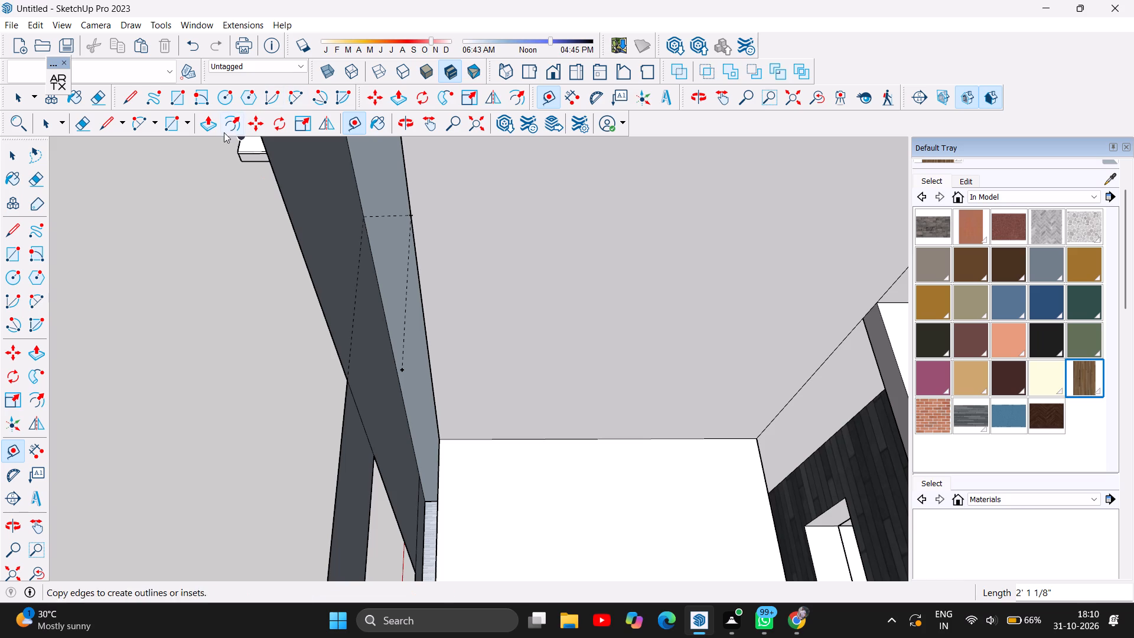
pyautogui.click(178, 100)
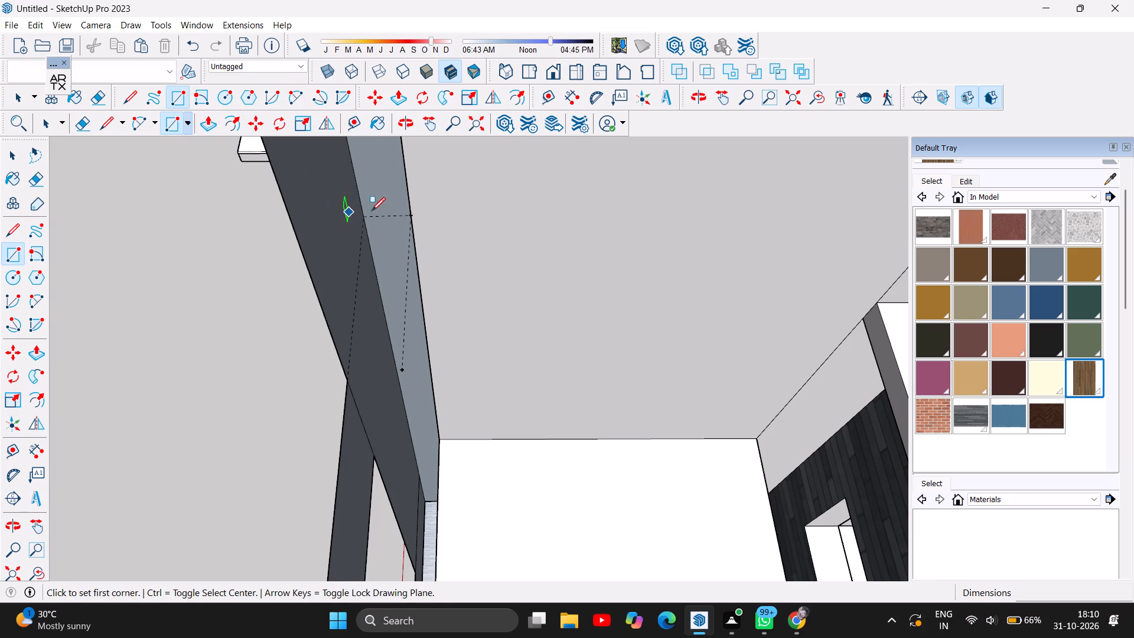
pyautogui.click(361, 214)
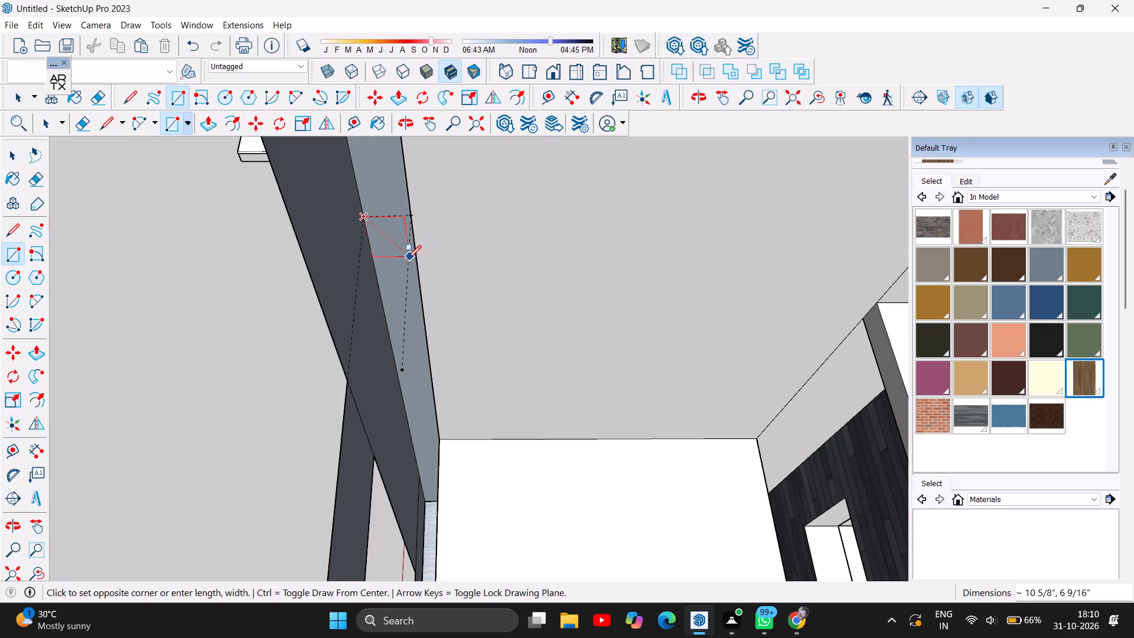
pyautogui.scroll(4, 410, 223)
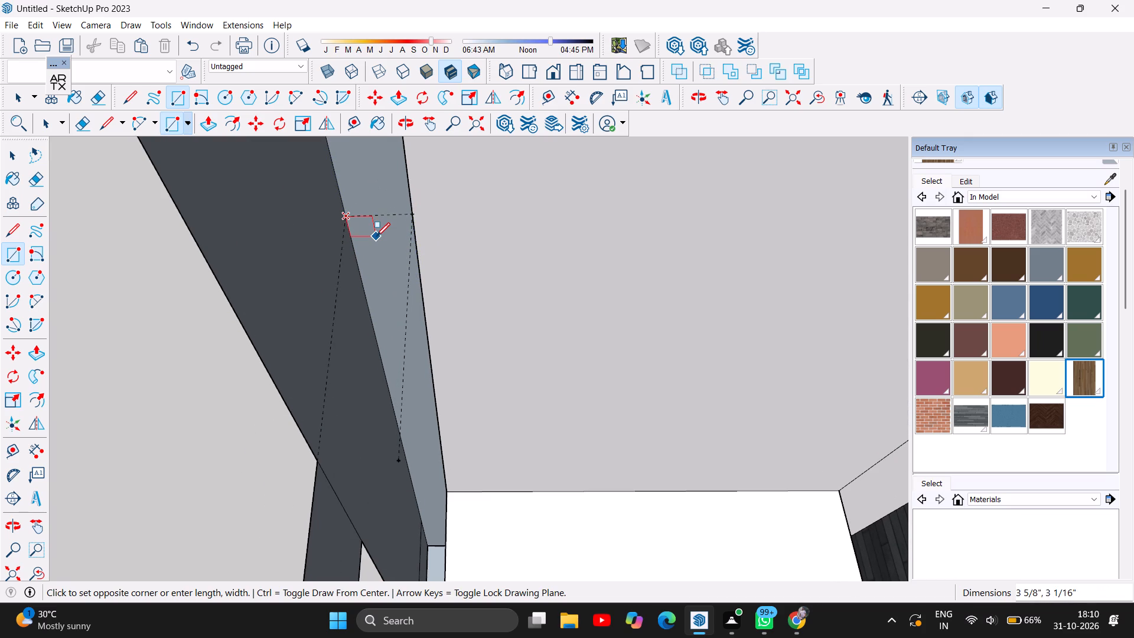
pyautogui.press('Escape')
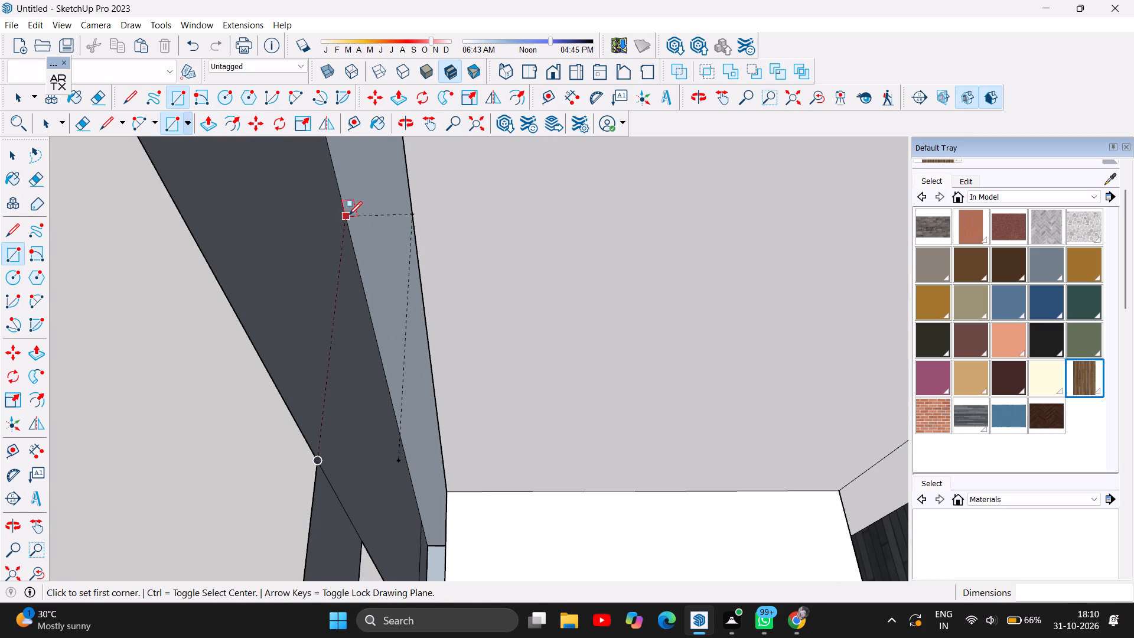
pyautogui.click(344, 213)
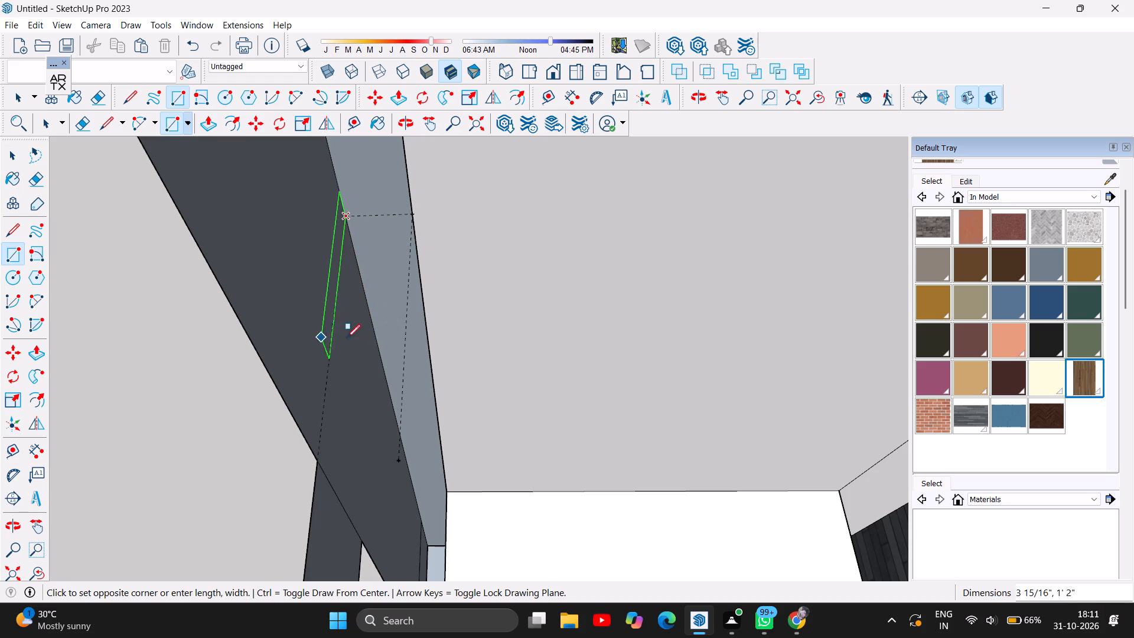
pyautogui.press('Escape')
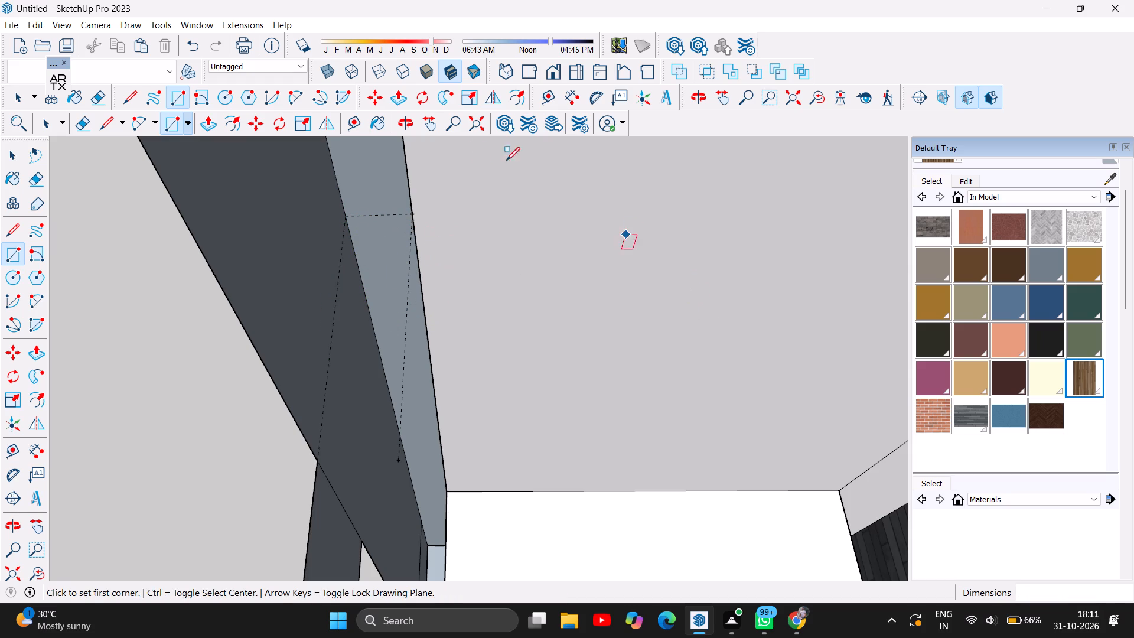
# Undo the three guides on the arch frame and pier, plus the edit made just before them.
pyautogui.click(403, 130)
pyautogui.moveTo(237, 333); pyautogui.dragTo(299, 304)
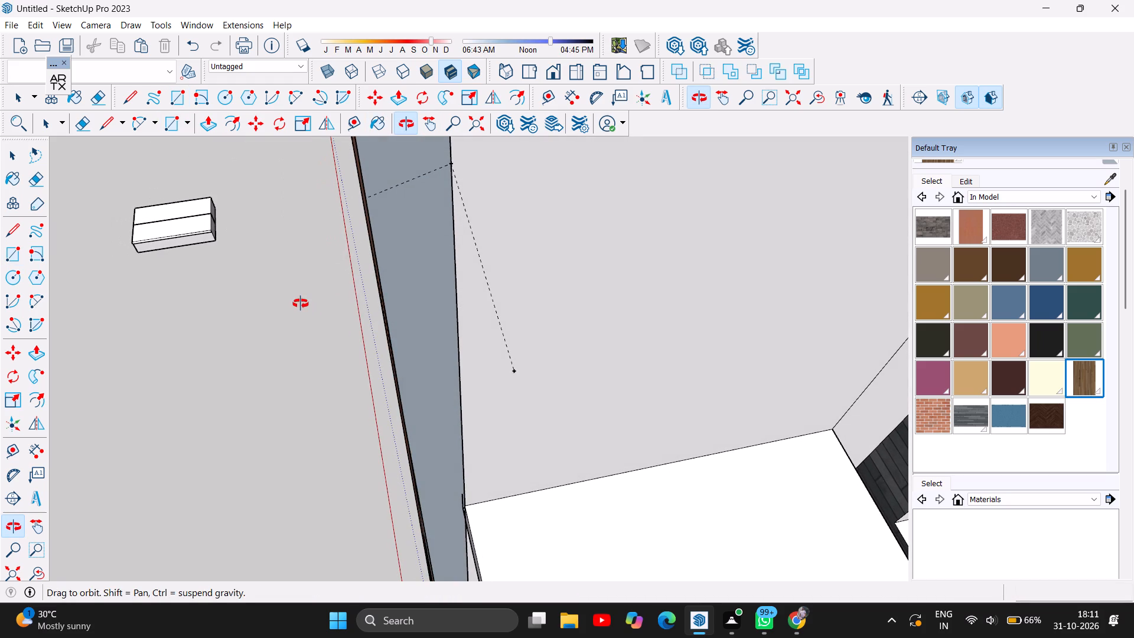
pyautogui.hotkey('ctrl', 'z')
pyautogui.keyDown('ctrl'); pyautogui.click(301, 304); pyautogui.keyUp('ctrl')
pyautogui.hotkey('ctrl', 'z')
pyautogui.hotkey('ctrl', 'z')
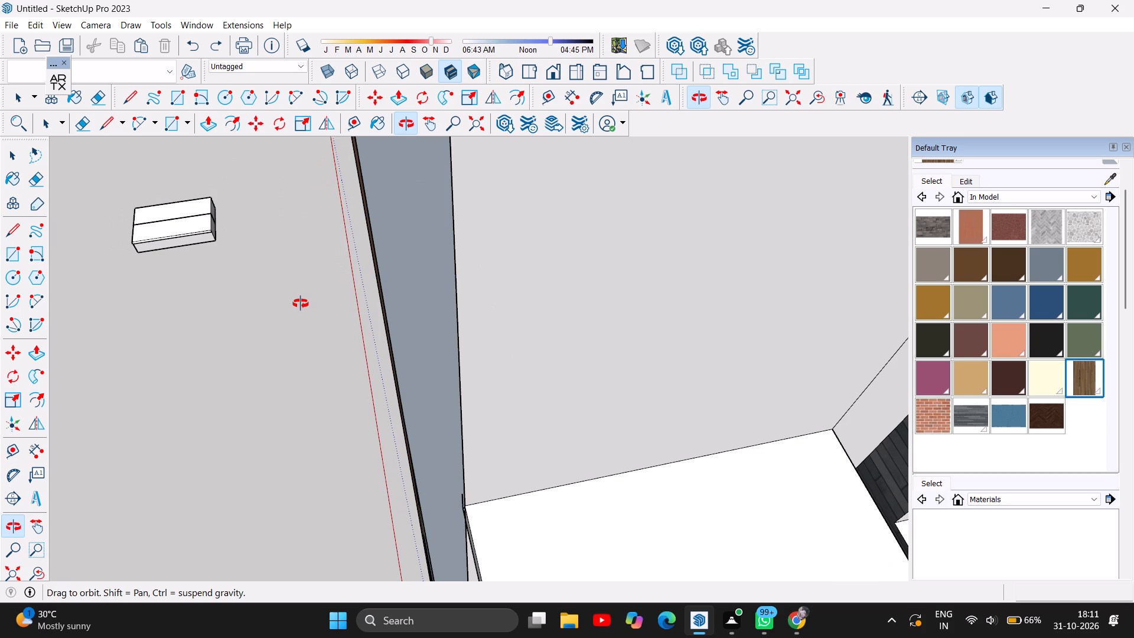
pyautogui.hotkey('ctrl', 'z')
pyautogui.keyDown('ctrl'); pyautogui.click(301, 304); pyautogui.keyUp('ctrl')
# Undo the earlier edits back to before the tower's arched frame was opened.
pyautogui.scroll(-2, 467, 283)
pyautogui.scroll(-1, 488, 386)
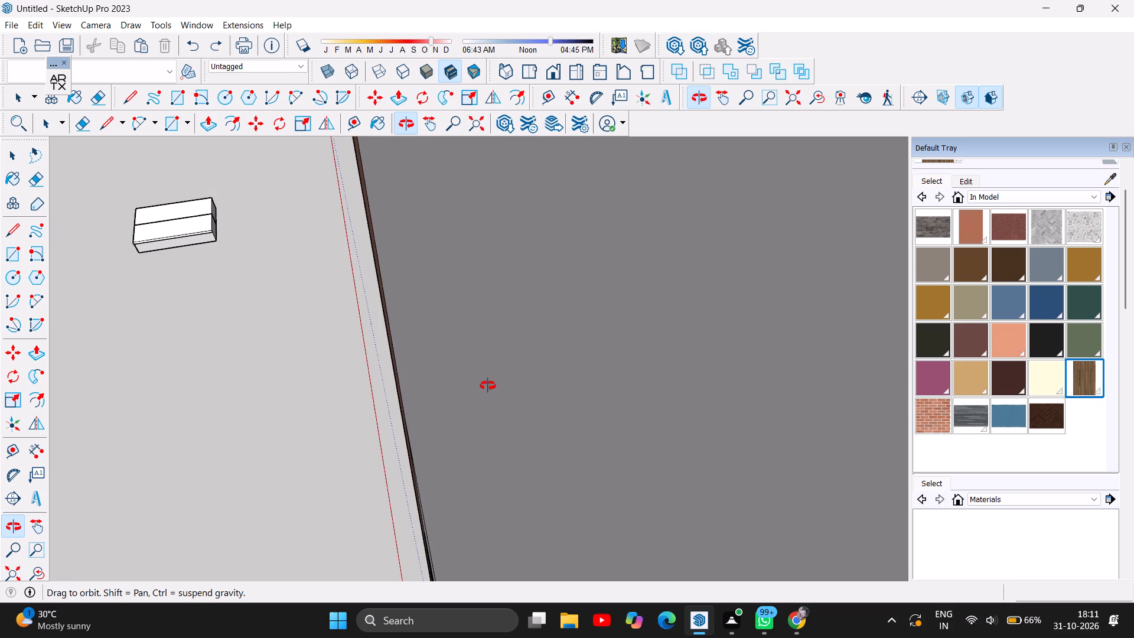
pyautogui.scroll(-1, 488, 386)
pyautogui.scroll(1, 237, 412)
pyautogui.scroll(-3, 237, 412)
pyautogui.scroll(-4, 351, 353)
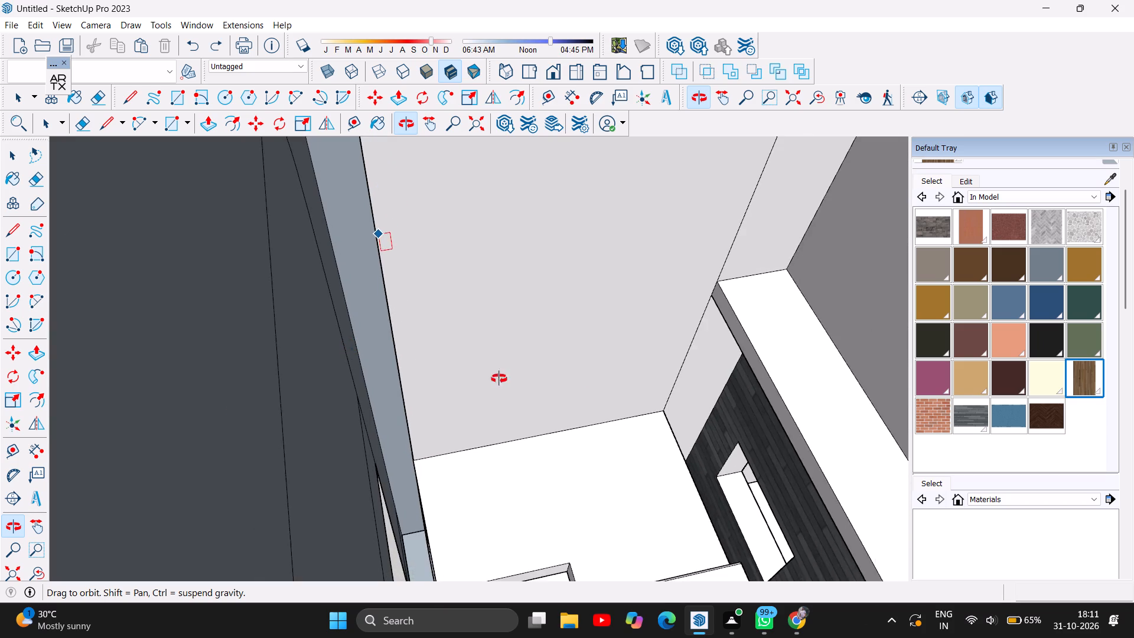
pyautogui.scroll(-2, 584, 397)
pyautogui.moveTo(265, 432); pyautogui.dragTo(465, 276)
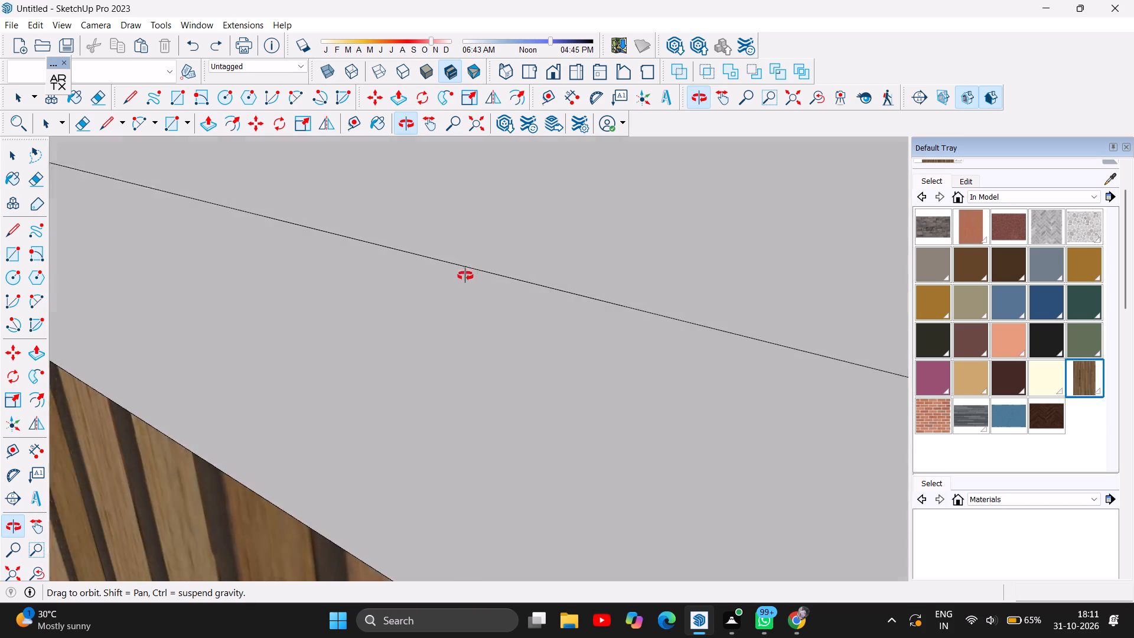
pyautogui.moveTo(465, 276); pyautogui.dragTo(470, 274)
pyautogui.scroll(-8, 352, 304)
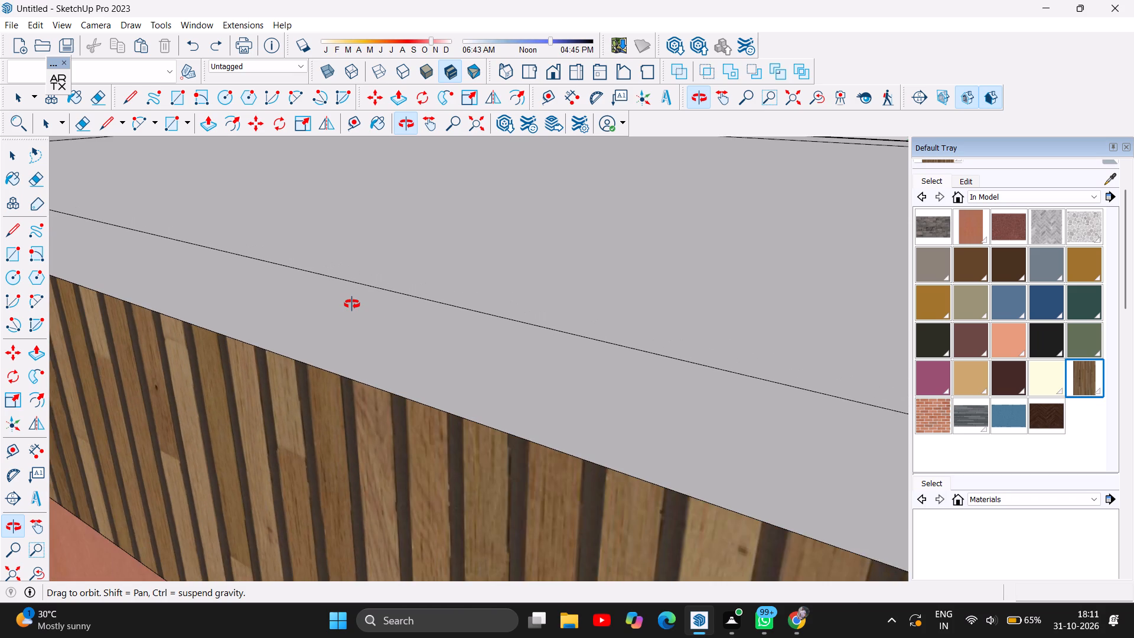
pyautogui.scroll(-12, 352, 304)
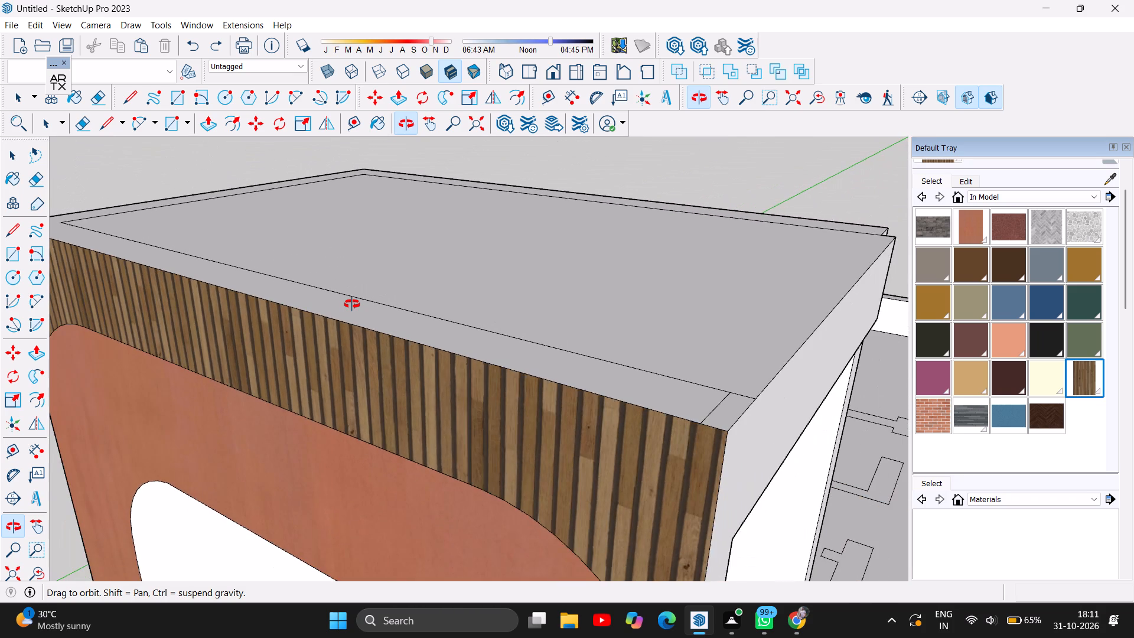
pyautogui.scroll(-2, 352, 304)
pyautogui.moveTo(304, 448); pyautogui.dragTo(72, 338)
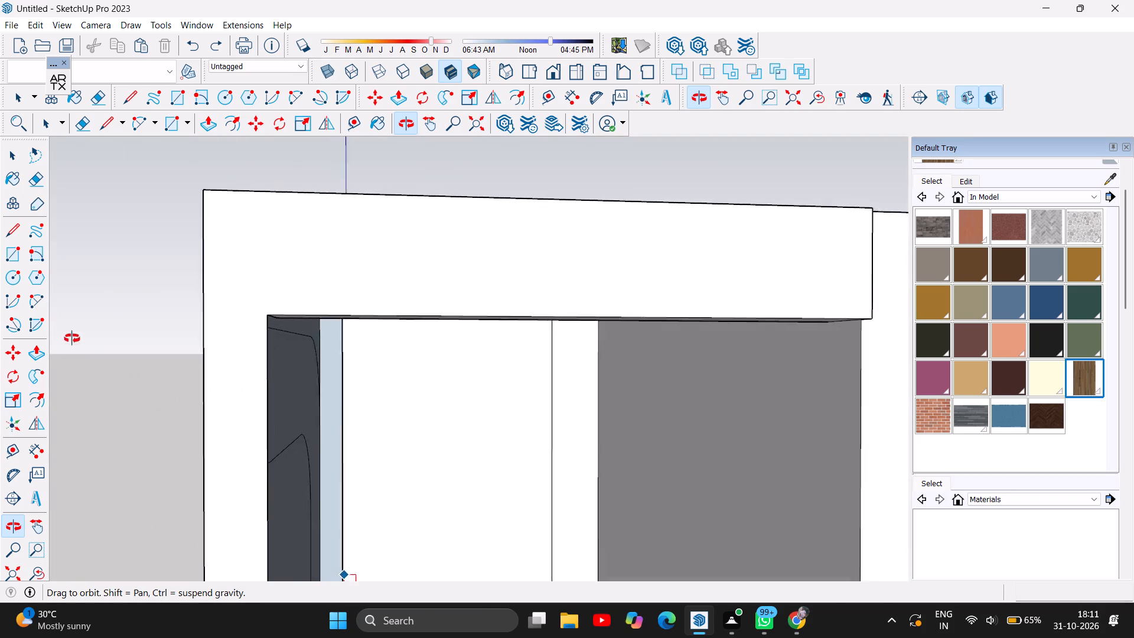
pyautogui.moveTo(72, 338); pyautogui.dragTo(14, 338)
pyautogui.hotkey('ctrl', 'z')
pyautogui.hotkey('ctrl', 'z')
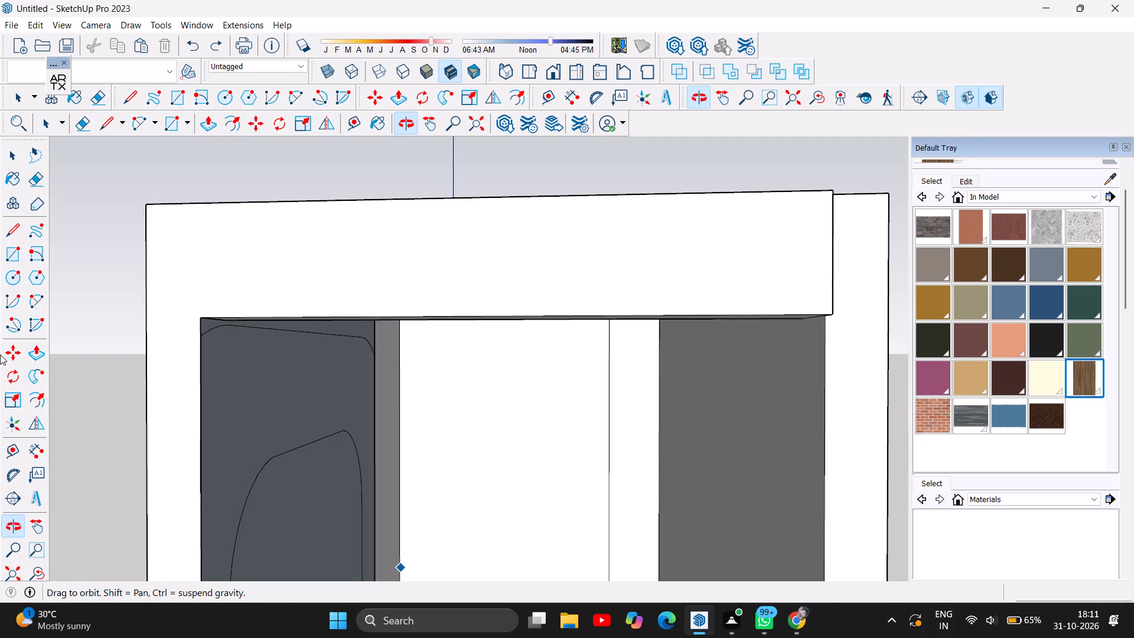
pyautogui.keyDown('ctrl'); pyautogui.click(0, 354); pyautogui.keyUp('ctrl')
pyautogui.hotkey('ctrl', 'z')
pyautogui.keyDown('ctrl'); pyautogui.click(0, 354); pyautogui.keyUp('ctrl')
pyautogui.hotkey('ctrl', 'z')
pyautogui.keyDown('ctrl'); pyautogui.click(0, 354); pyautogui.keyUp('ctrl')
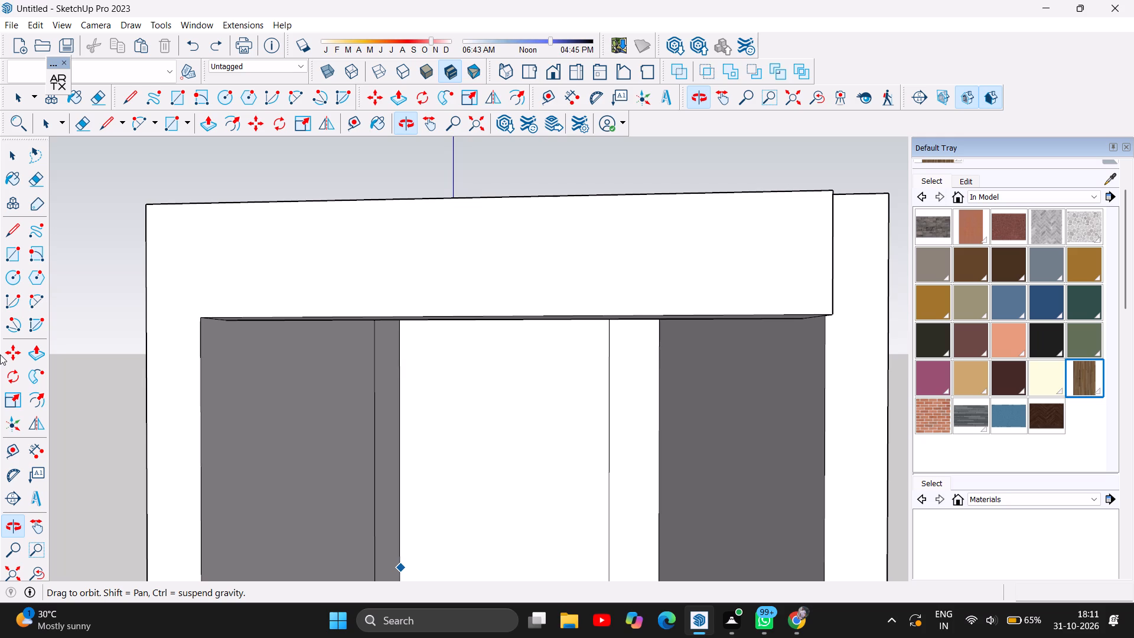
pyautogui.hotkey('ctrl', 'z')
# Examine the stair tower from its rooftop opening and roof around to the arched front facade.
pyautogui.moveTo(209, 497); pyautogui.dragTo(291, 426)
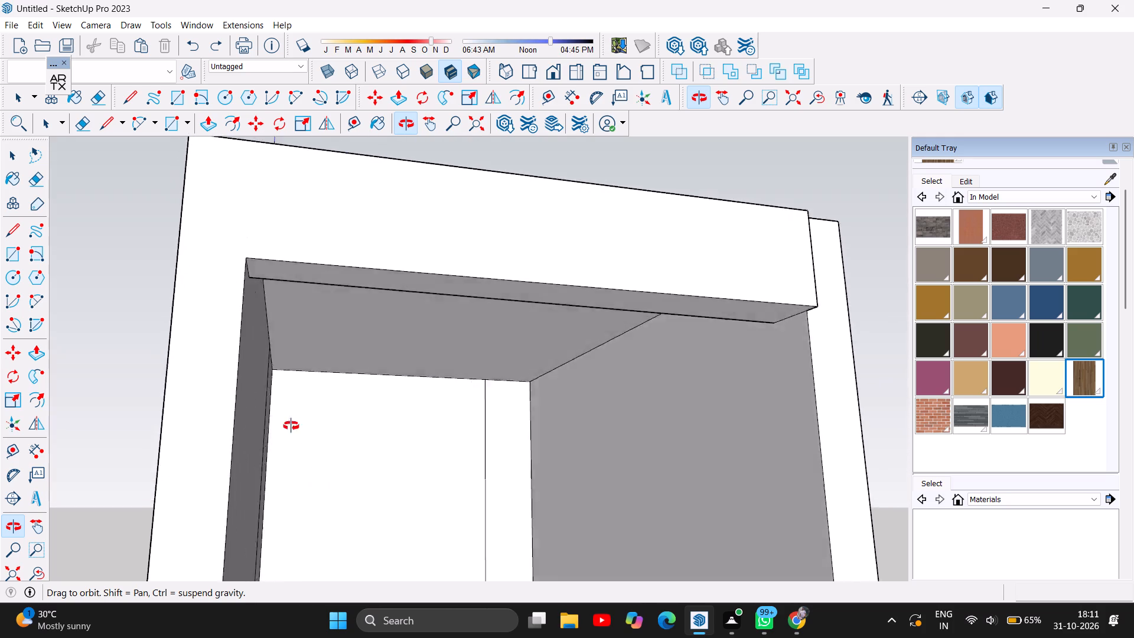
pyautogui.moveTo(291, 426); pyautogui.dragTo(82, 551)
pyautogui.scroll(-3, 457, 419)
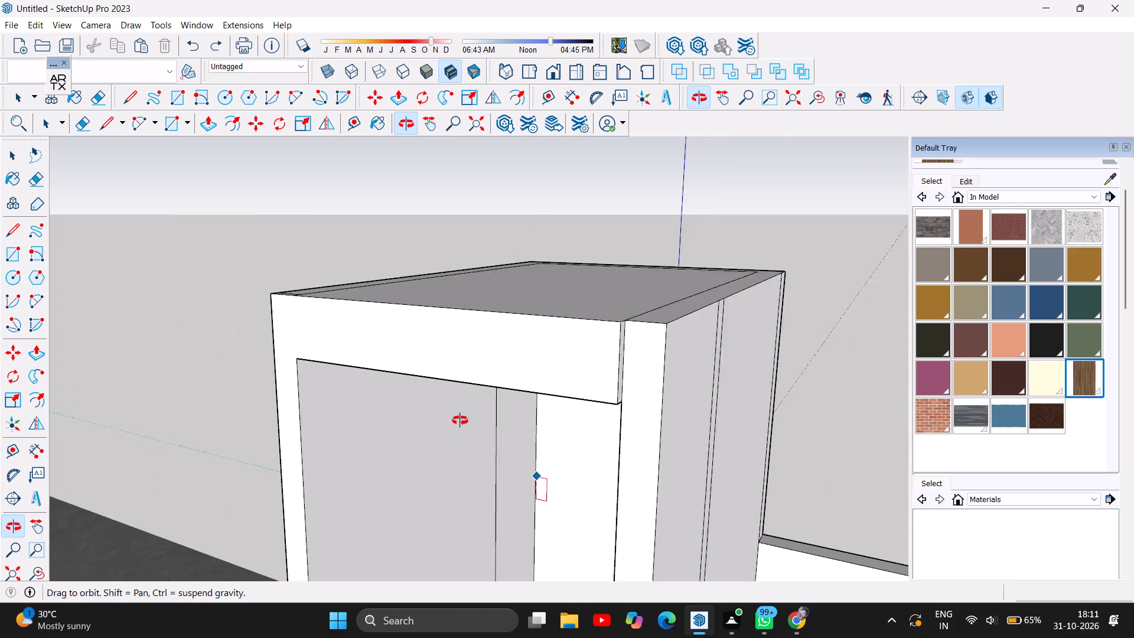
pyautogui.scroll(-2, 460, 421)
pyautogui.moveTo(421, 512); pyautogui.dragTo(464, 503)
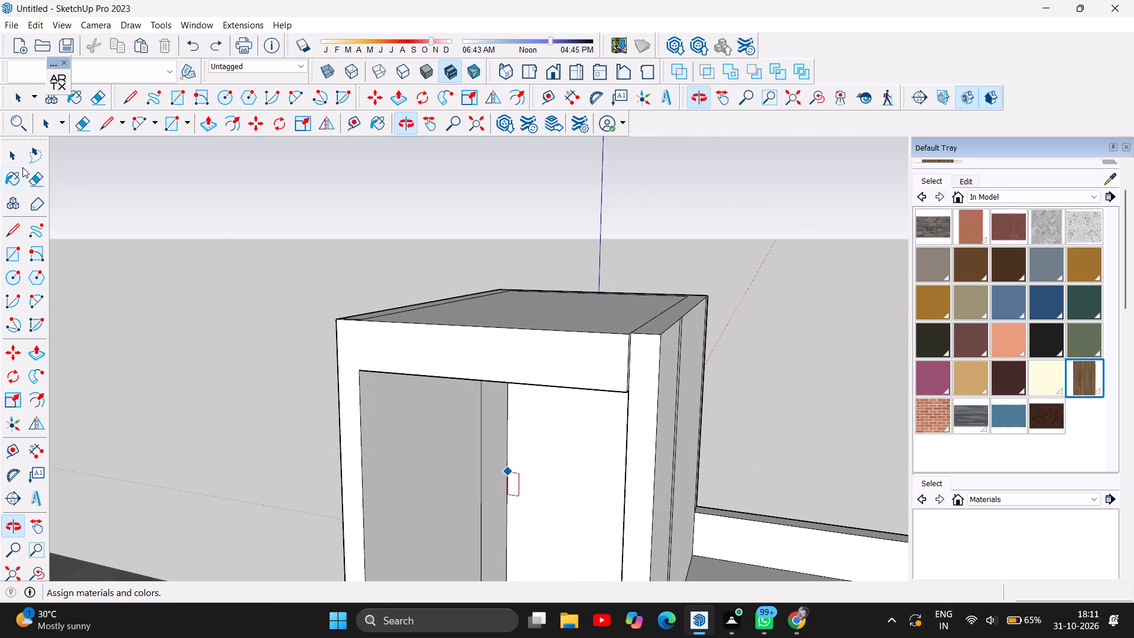
pyautogui.click(13, 157)
pyautogui.click(219, 239)
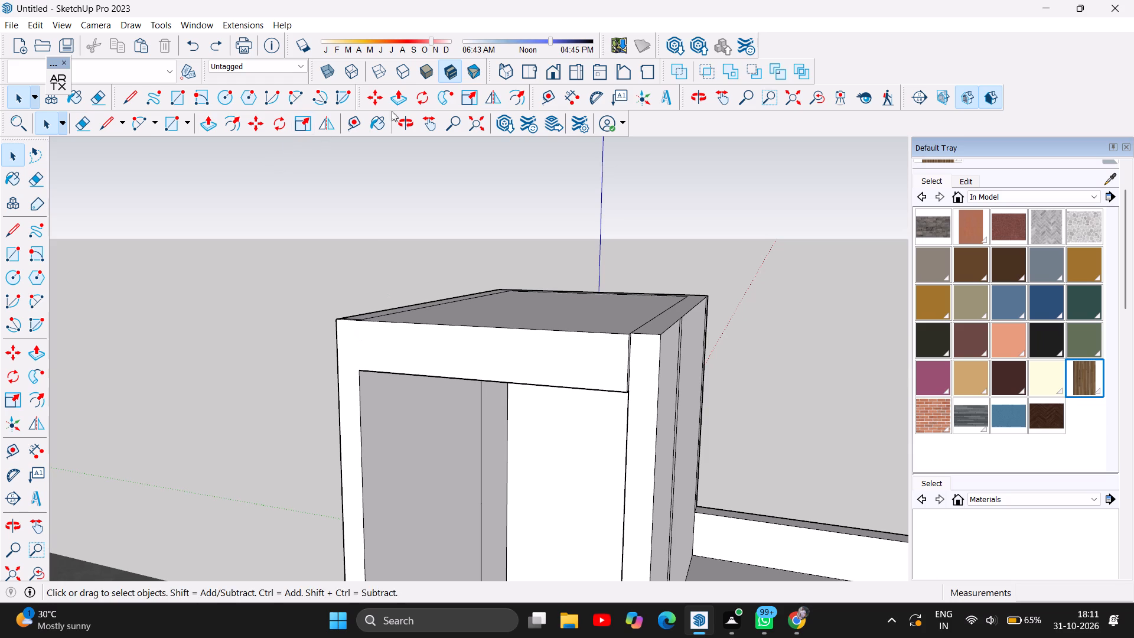
pyautogui.click(411, 115)
pyautogui.scroll(-5, 567, 246)
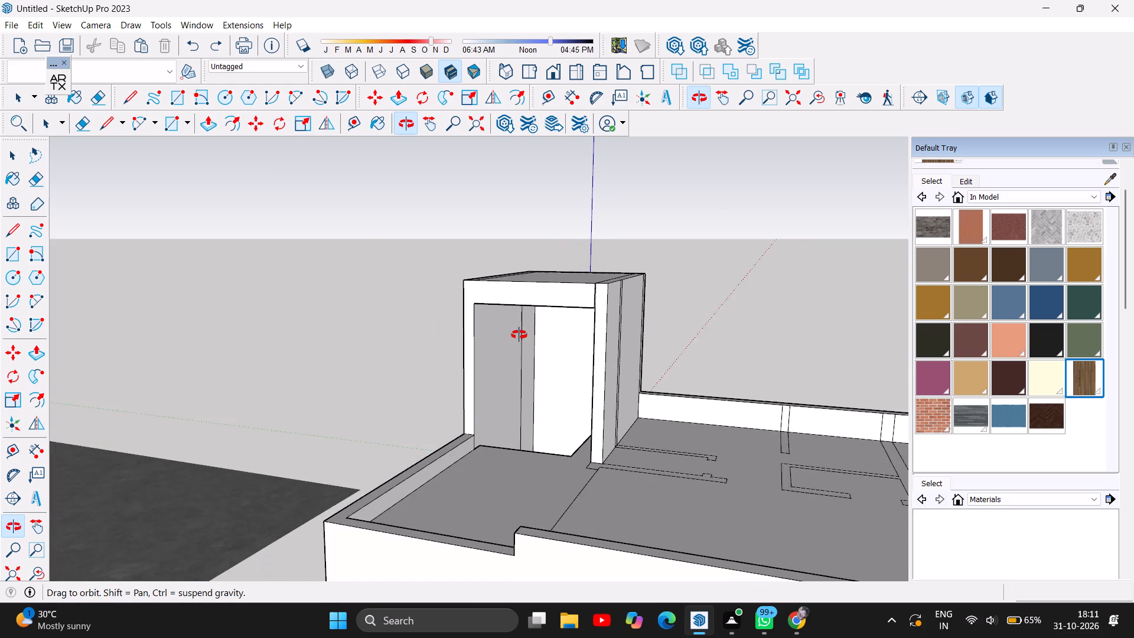
pyautogui.moveTo(519, 335); pyautogui.dragTo(336, 416)
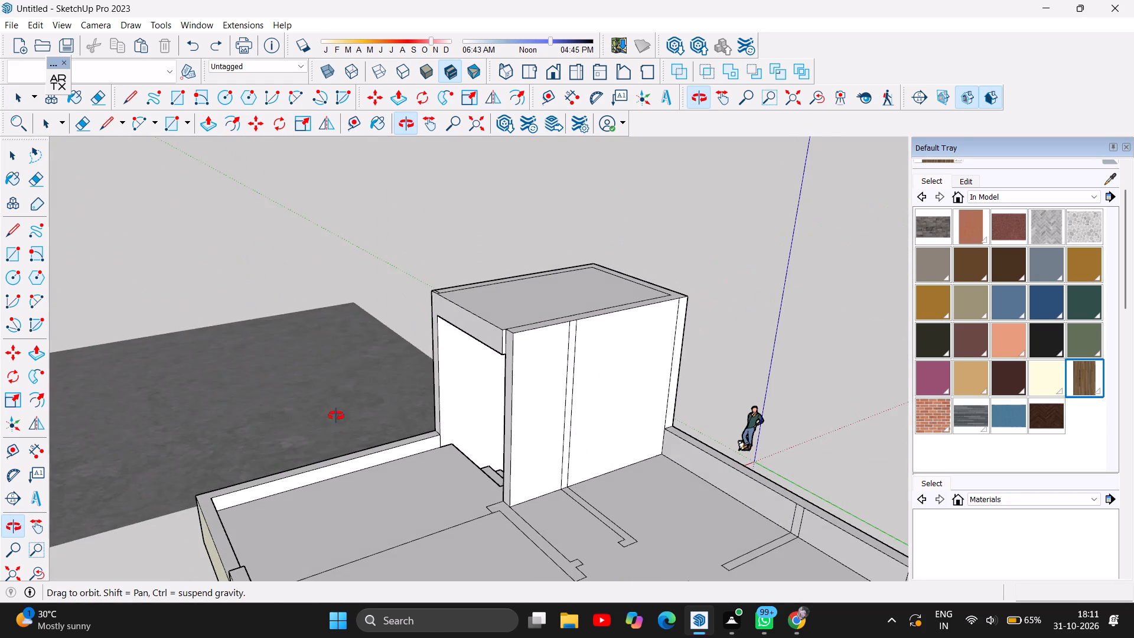
pyautogui.moveTo(336, 416); pyautogui.dragTo(504, 337)
pyautogui.moveTo(489, 328); pyautogui.dragTo(477, 321)
pyautogui.moveTo(471, 319); pyautogui.dragTo(438, 324)
pyautogui.moveTo(436, 324); pyautogui.dragTo(692, 331)
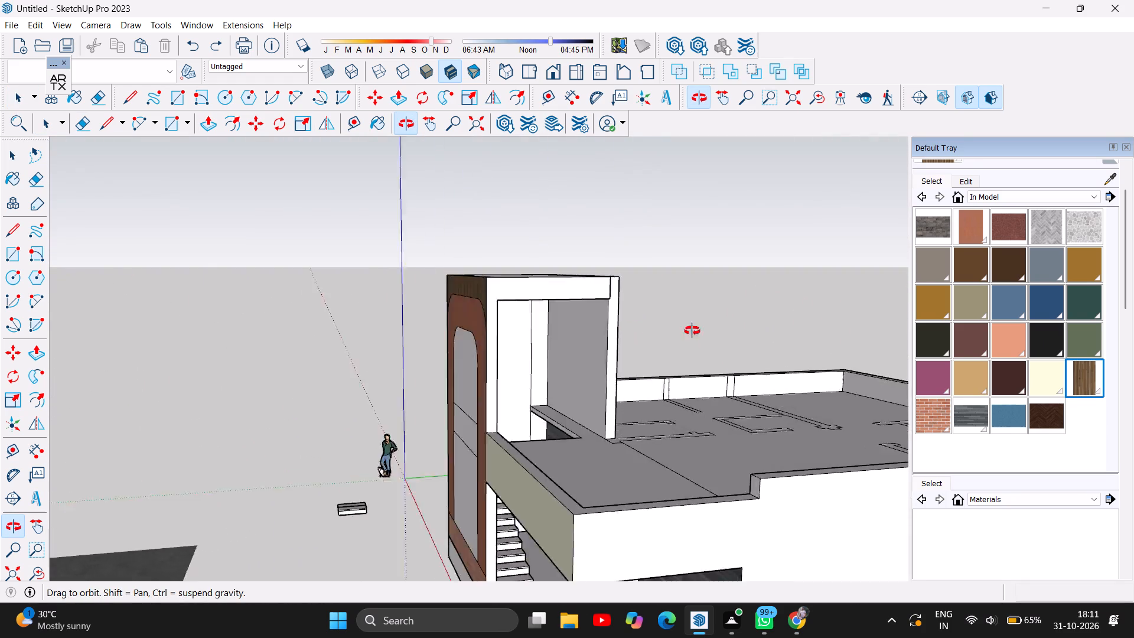
pyautogui.moveTo(692, 331); pyautogui.dragTo(911, 346)
pyautogui.moveTo(487, 450); pyautogui.dragTo(649, 374)
pyautogui.click(649, 374)
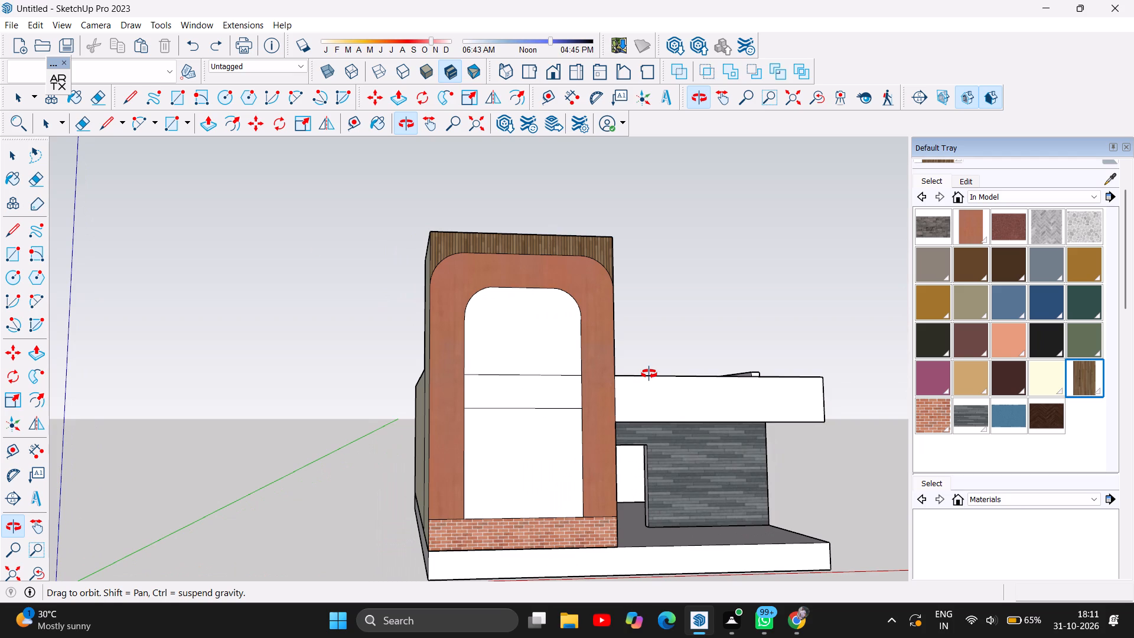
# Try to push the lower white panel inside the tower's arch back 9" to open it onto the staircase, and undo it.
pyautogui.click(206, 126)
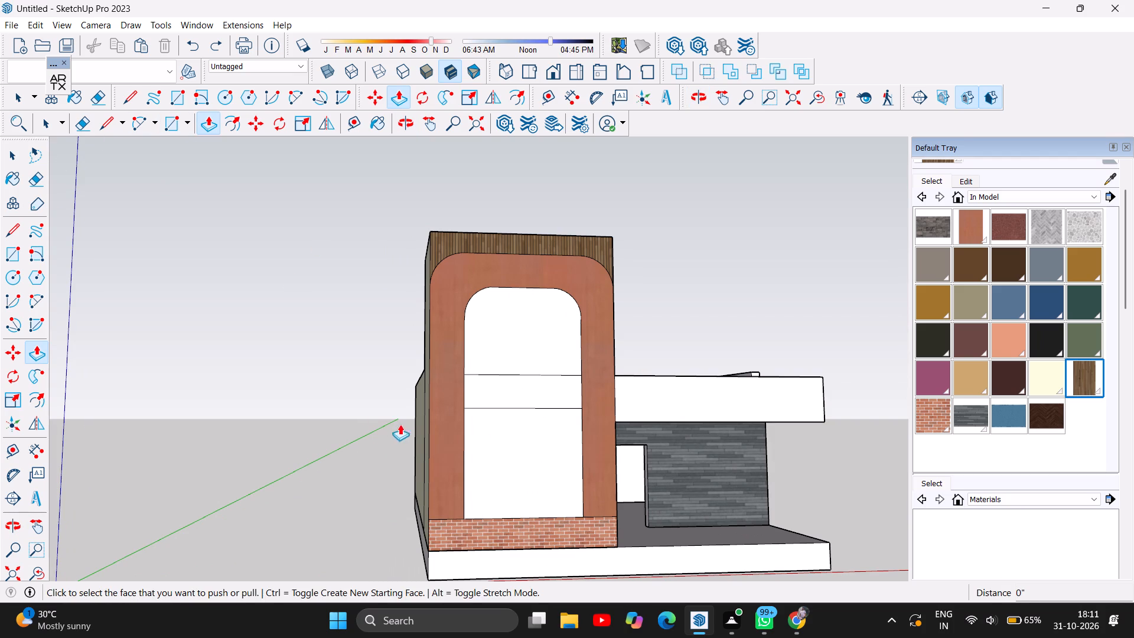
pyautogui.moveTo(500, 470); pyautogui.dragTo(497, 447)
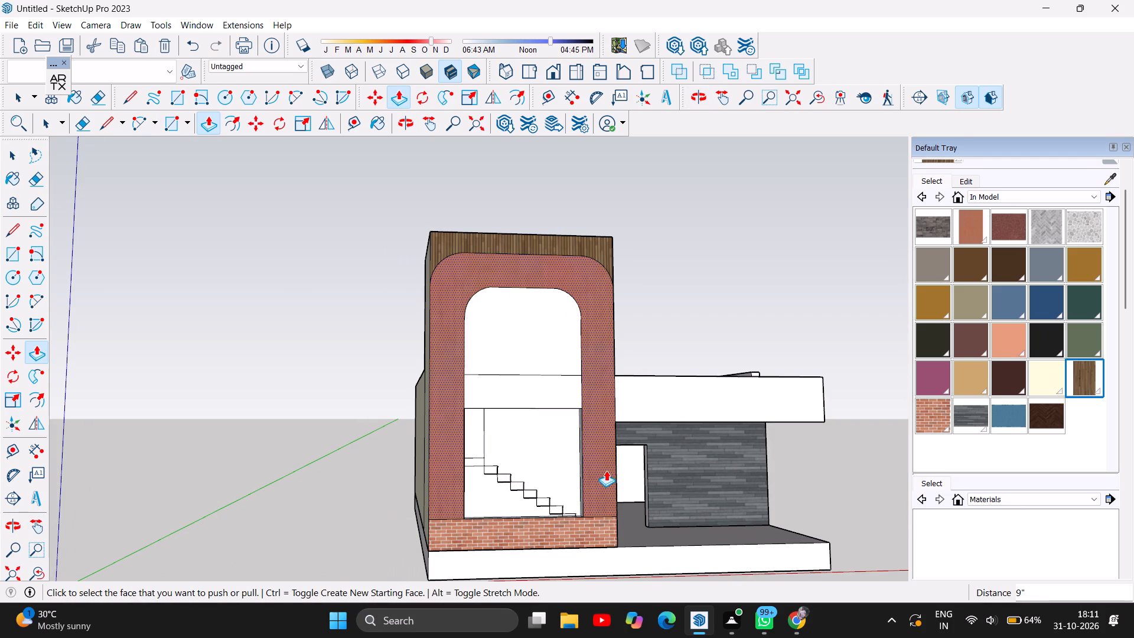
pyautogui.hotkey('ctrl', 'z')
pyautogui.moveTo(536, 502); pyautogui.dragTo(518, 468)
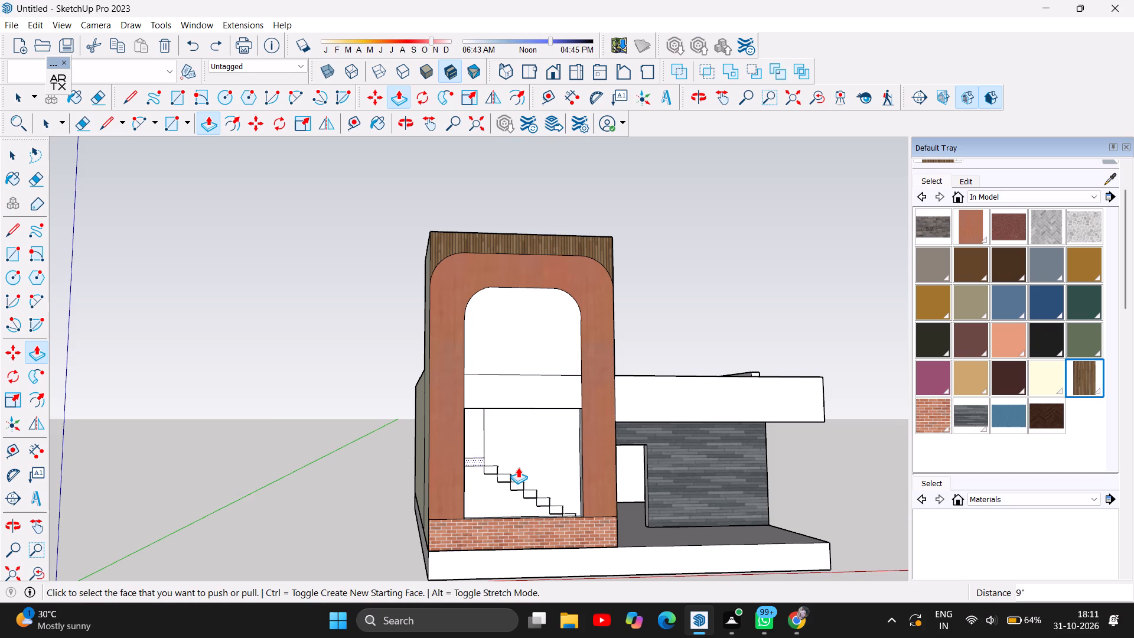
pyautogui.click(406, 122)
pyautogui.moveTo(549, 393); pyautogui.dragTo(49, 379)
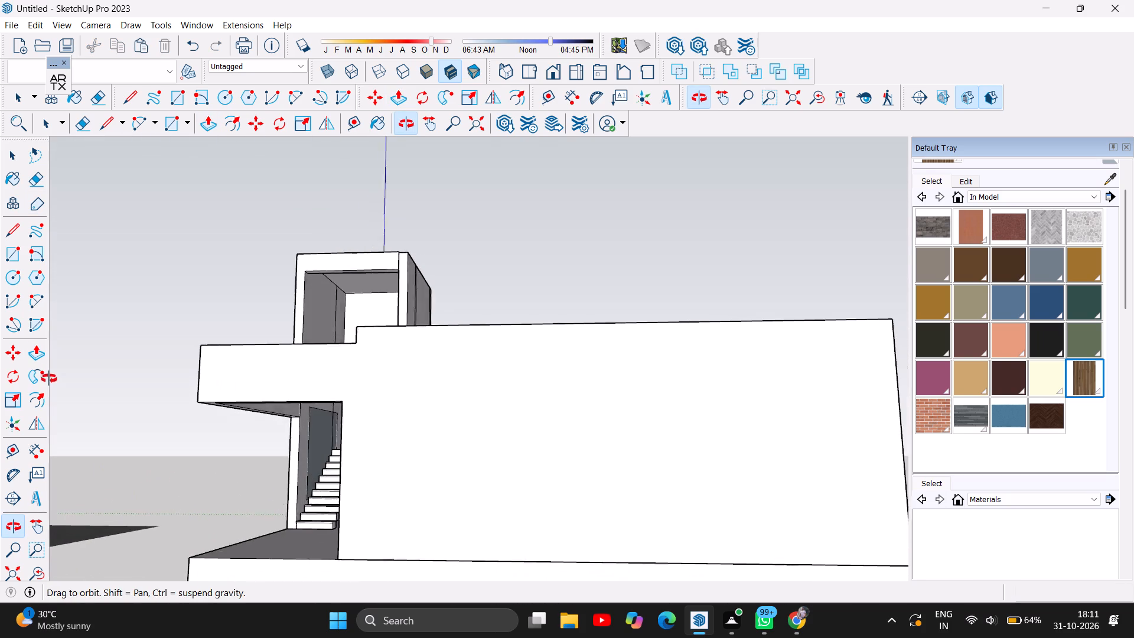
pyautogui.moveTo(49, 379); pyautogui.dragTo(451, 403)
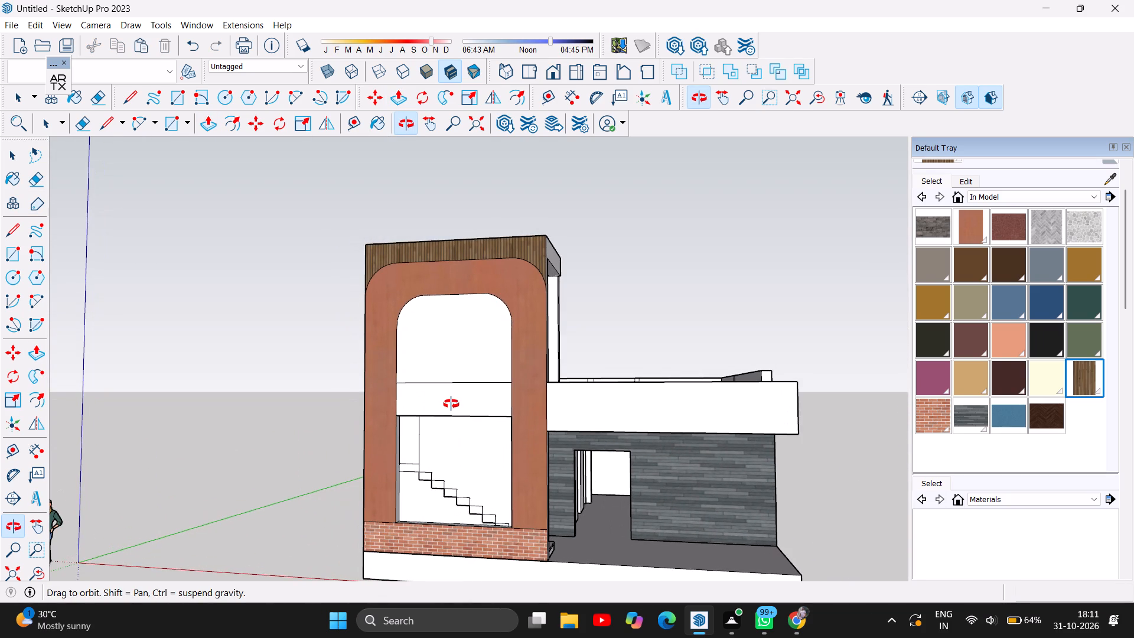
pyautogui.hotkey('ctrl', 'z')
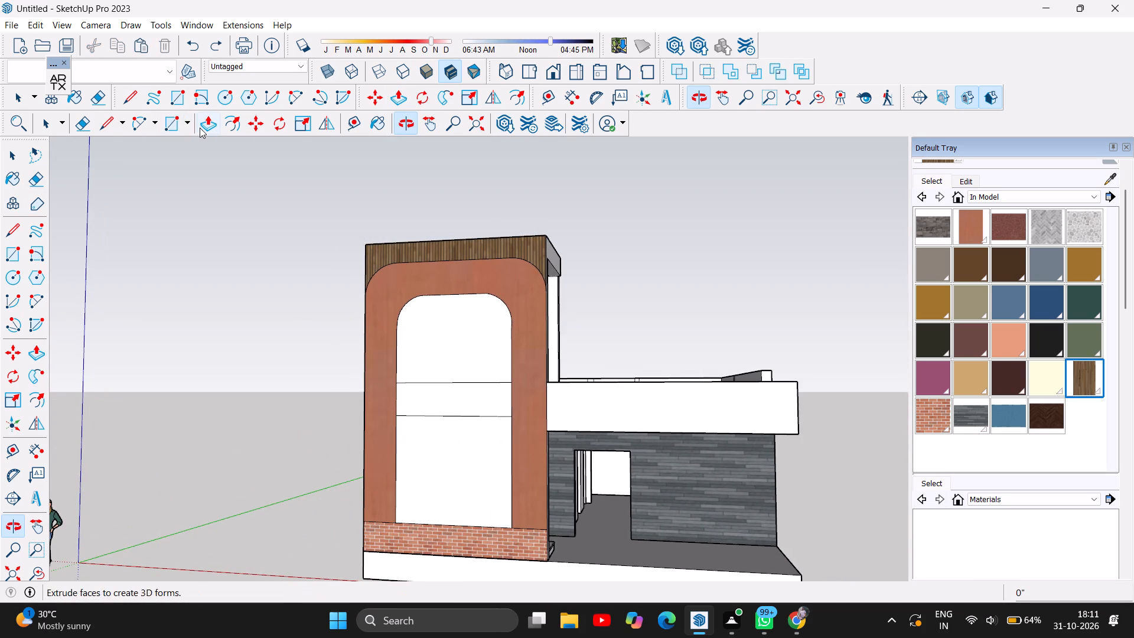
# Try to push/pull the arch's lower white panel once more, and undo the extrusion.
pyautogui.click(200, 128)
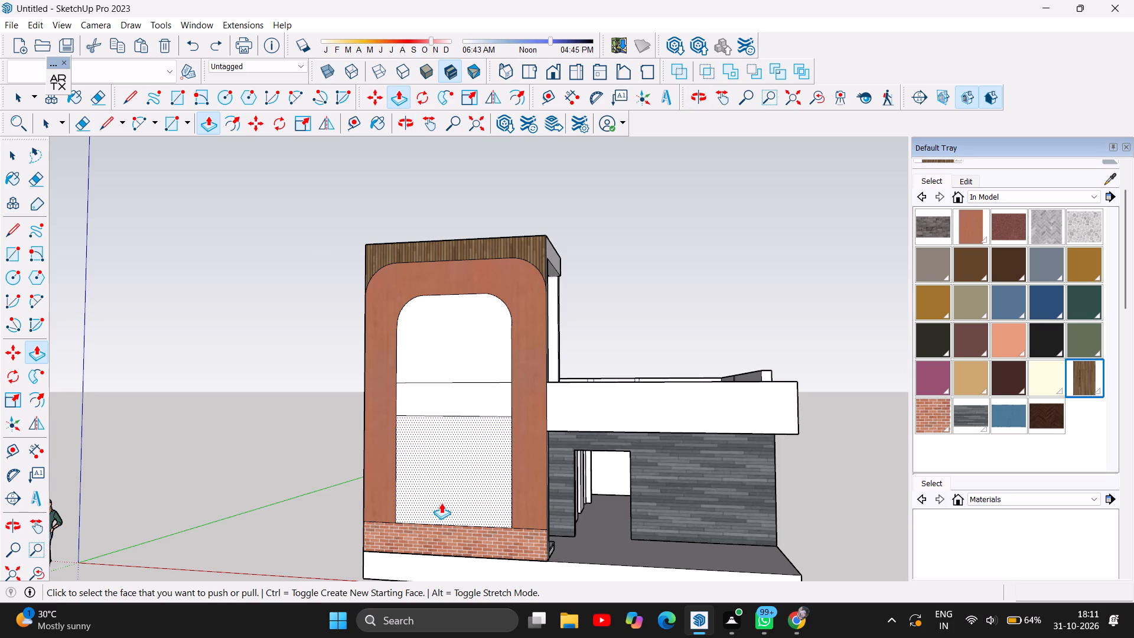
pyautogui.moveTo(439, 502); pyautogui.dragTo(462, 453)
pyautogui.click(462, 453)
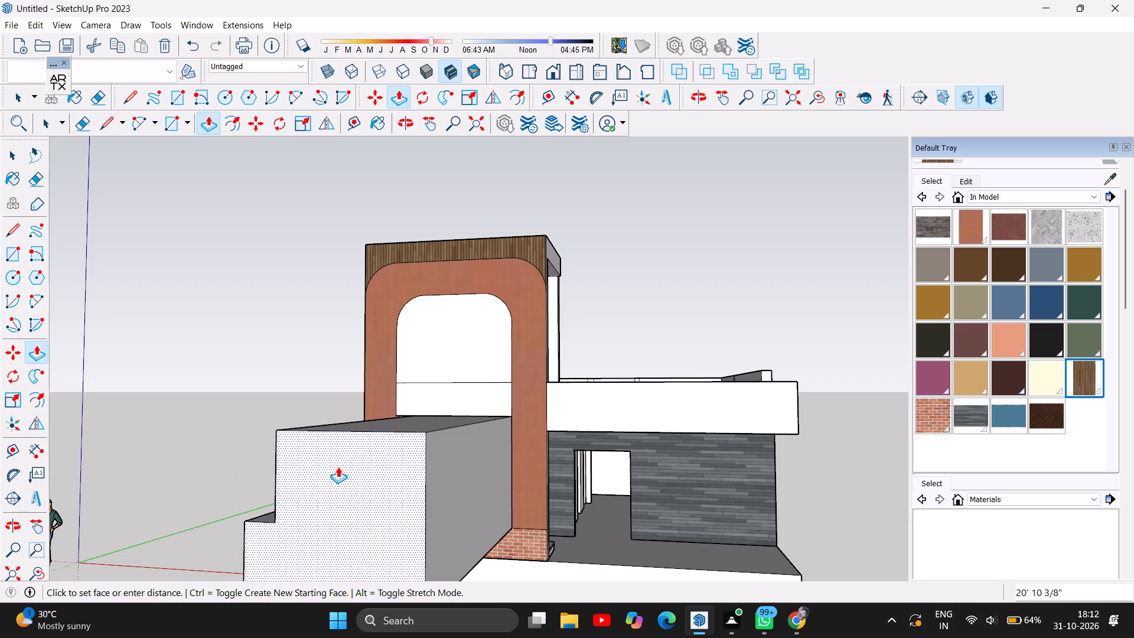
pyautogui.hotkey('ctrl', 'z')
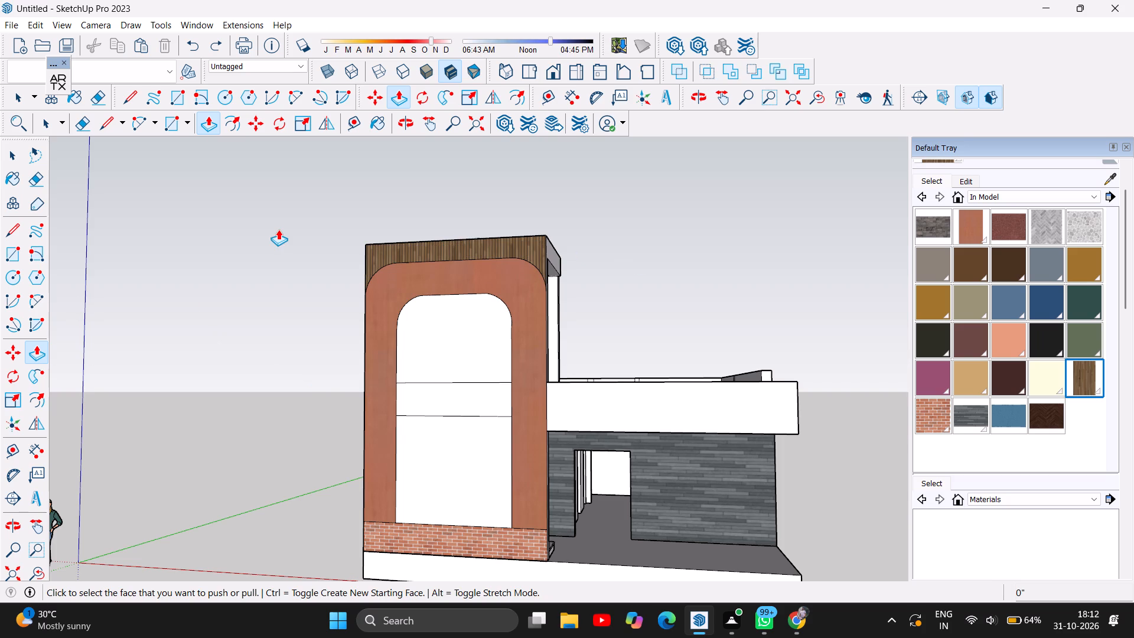
# Paint the tower's upper side face and the rear post of its rooftop opening with the Oak Cladding material.
pyautogui.click(1078, 379)
pyautogui.click(550, 256)
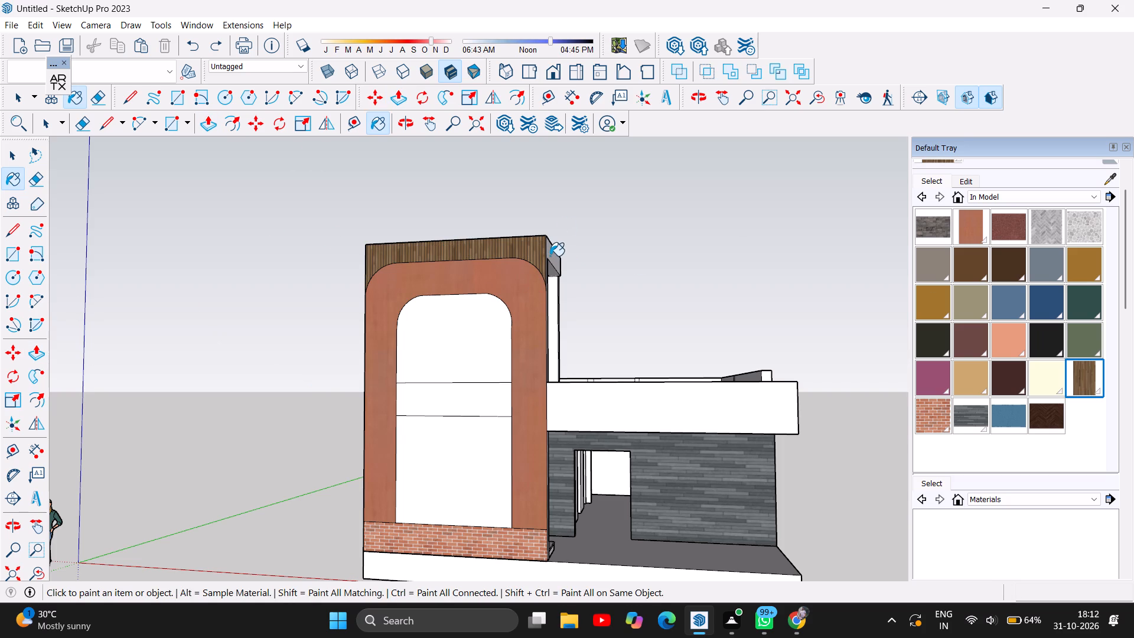
pyautogui.click(407, 127)
pyautogui.moveTo(641, 338); pyautogui.dragTo(391, 416)
pyautogui.scroll(3, 539, 351)
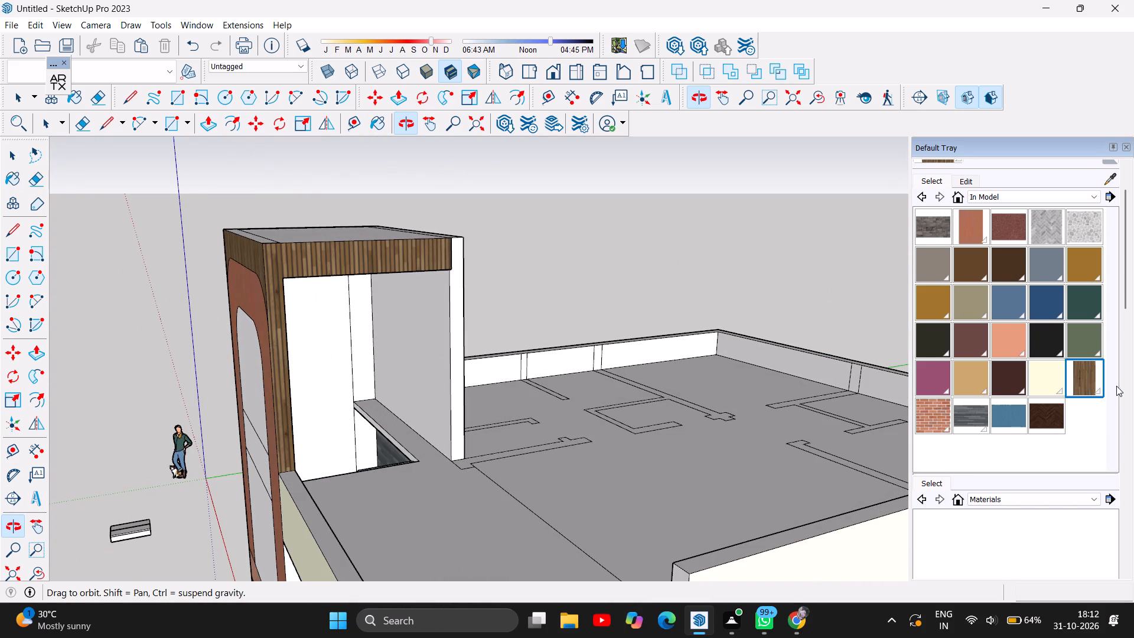
pyautogui.click(1086, 382)
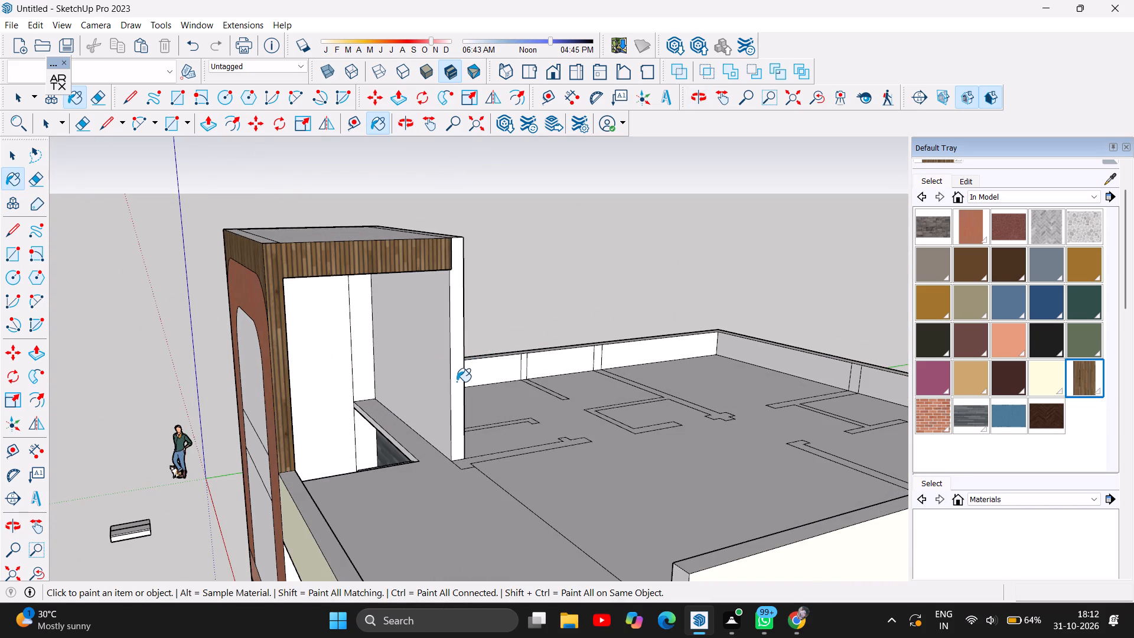
pyautogui.click(458, 378)
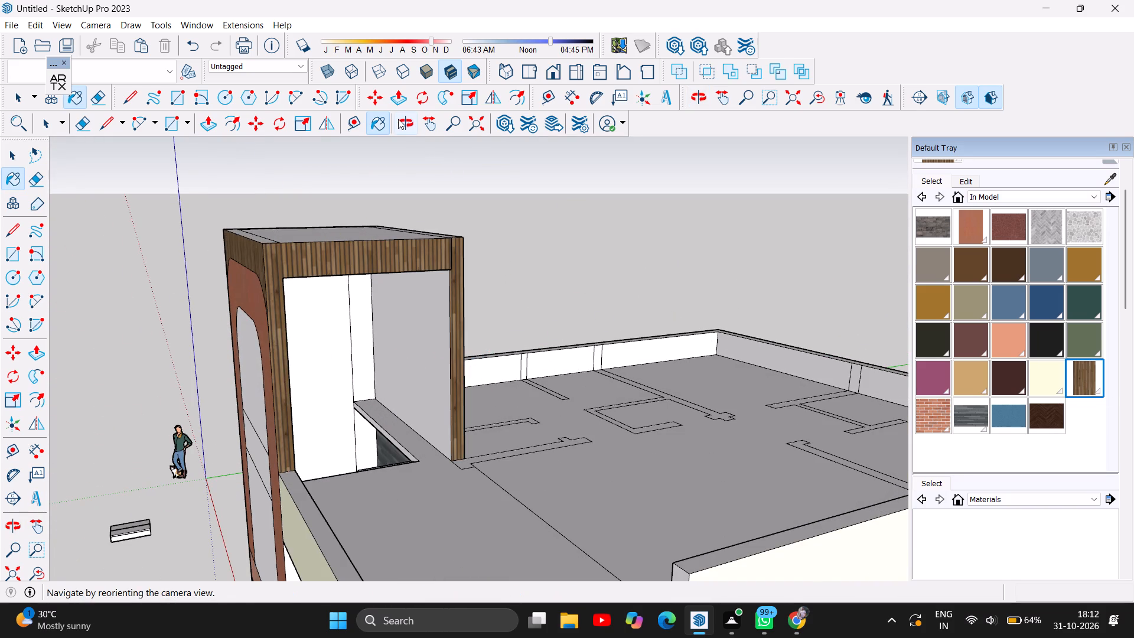
# Examine the clad tower and the adjoining roof band from the front and the side.
pyautogui.click(403, 125)
pyautogui.moveTo(255, 319); pyautogui.dragTo(536, 278)
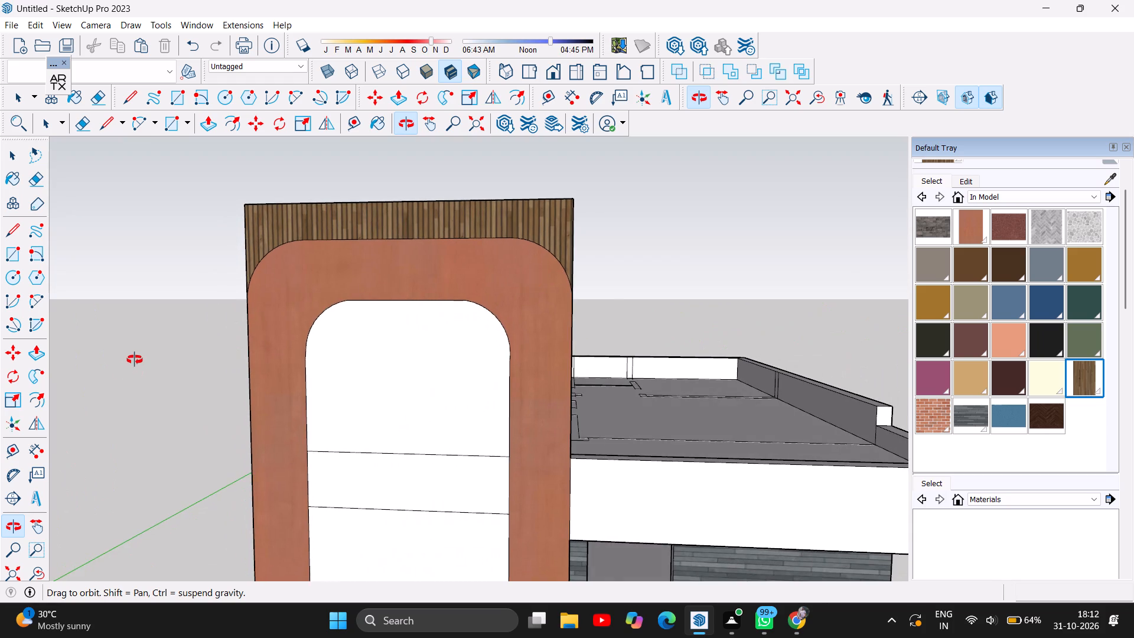
pyautogui.scroll(-4, 136, 359)
pyautogui.moveTo(105, 441); pyautogui.dragTo(31, 423)
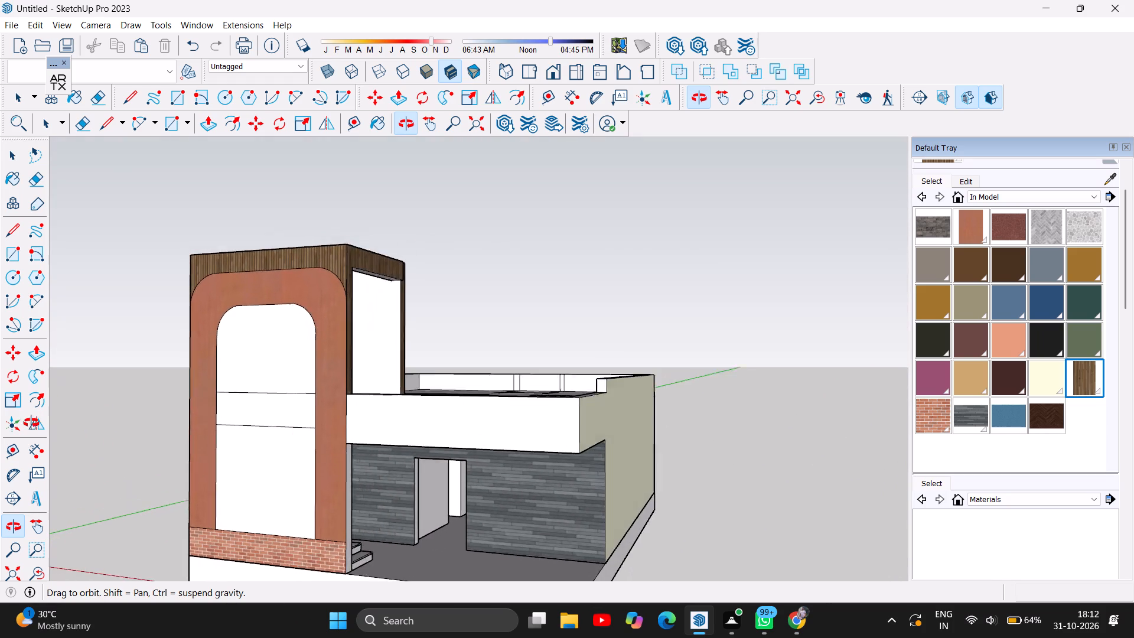
pyautogui.moveTo(31, 423); pyautogui.dragTo(28, 425)
pyautogui.scroll(3, 594, 428)
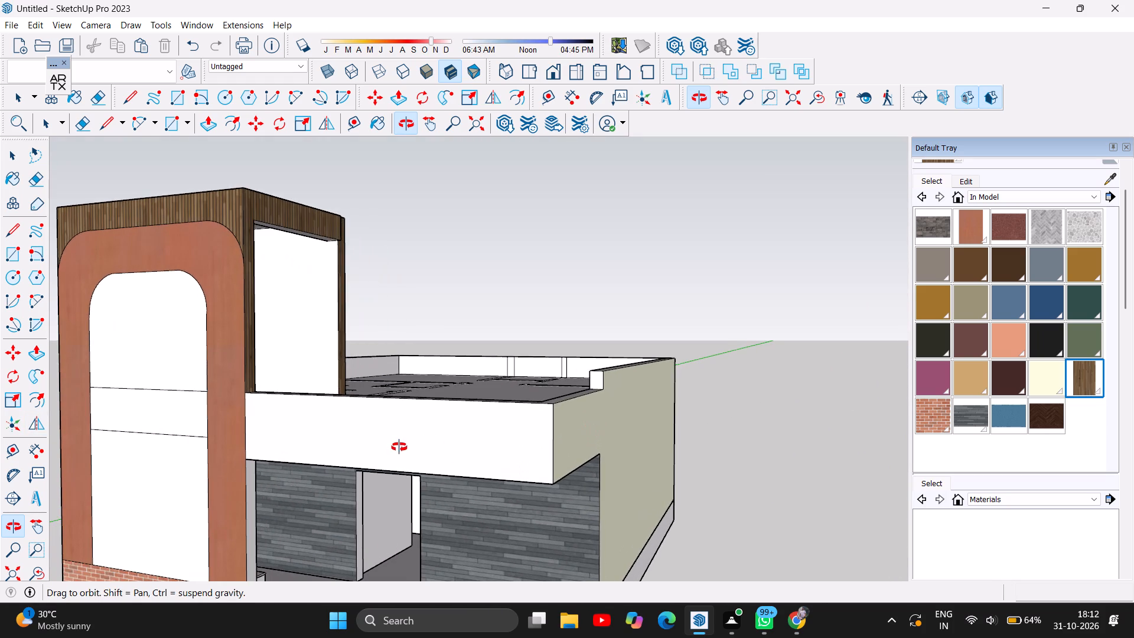
pyautogui.moveTo(396, 447); pyautogui.dragTo(495, 438)
pyautogui.scroll(-4, 495, 437)
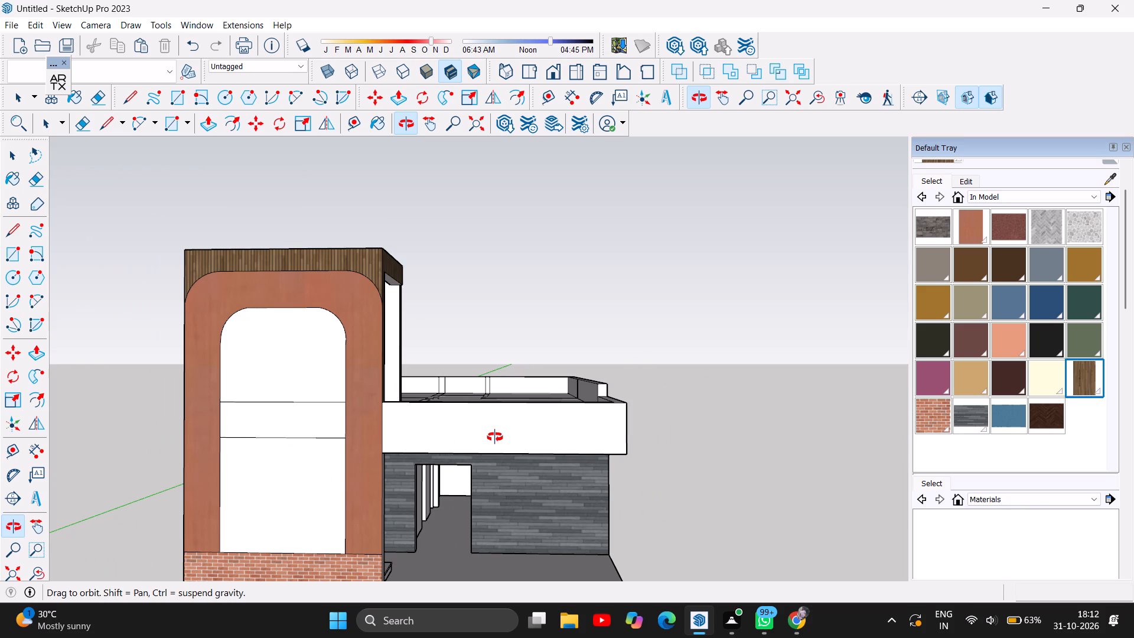
# Import the chiselled-plaster-1800-mm-architextures file as an image and place it small in the empty space beside the house.
pyautogui.click(2, 20)
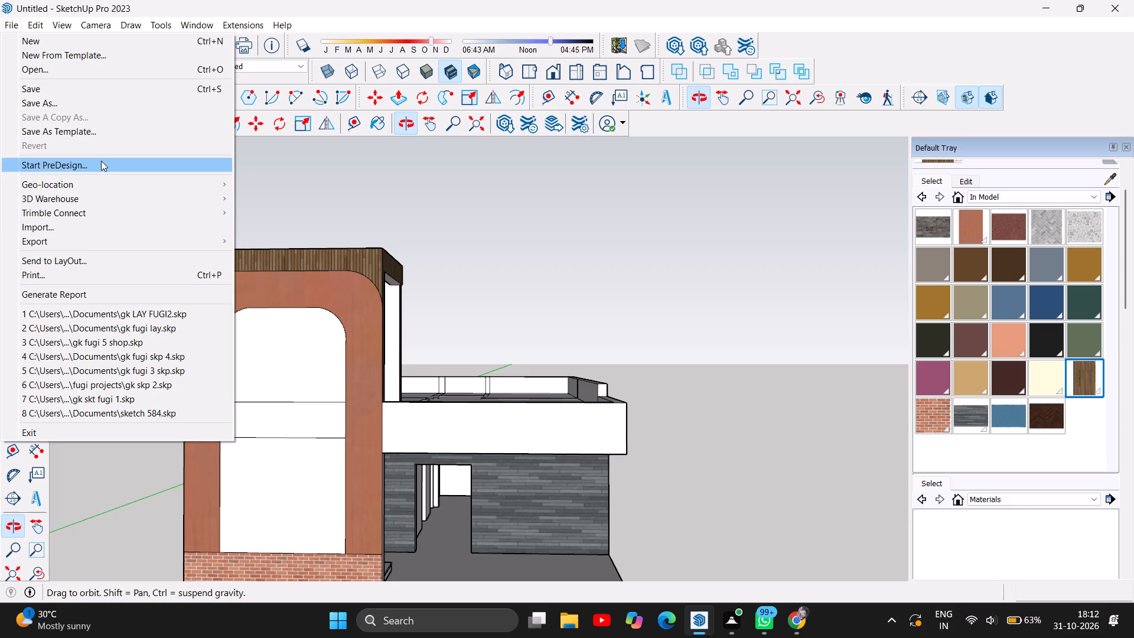
pyautogui.click(56, 223)
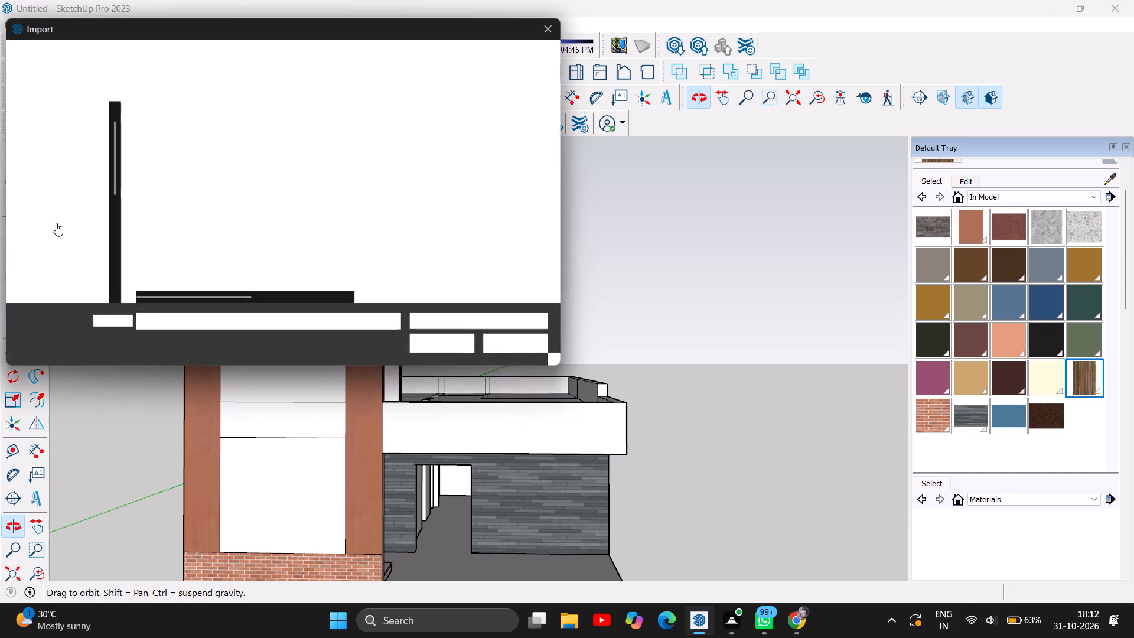
pyautogui.click(249, 159)
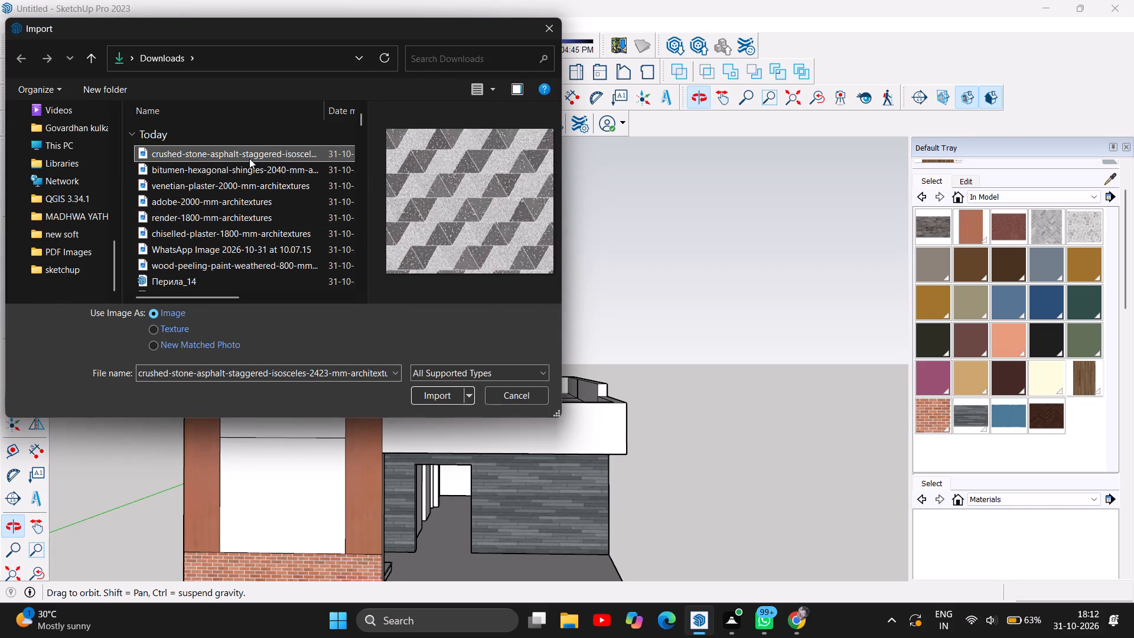
pyautogui.click(258, 172)
pyautogui.click(256, 180)
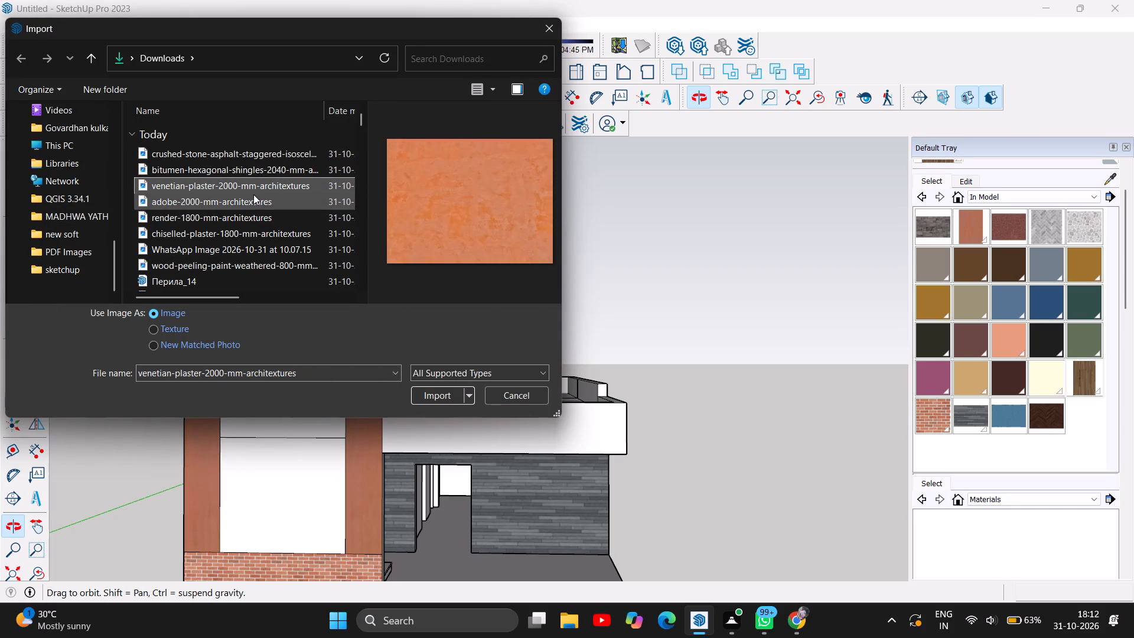
pyautogui.click(253, 194)
pyautogui.click(252, 222)
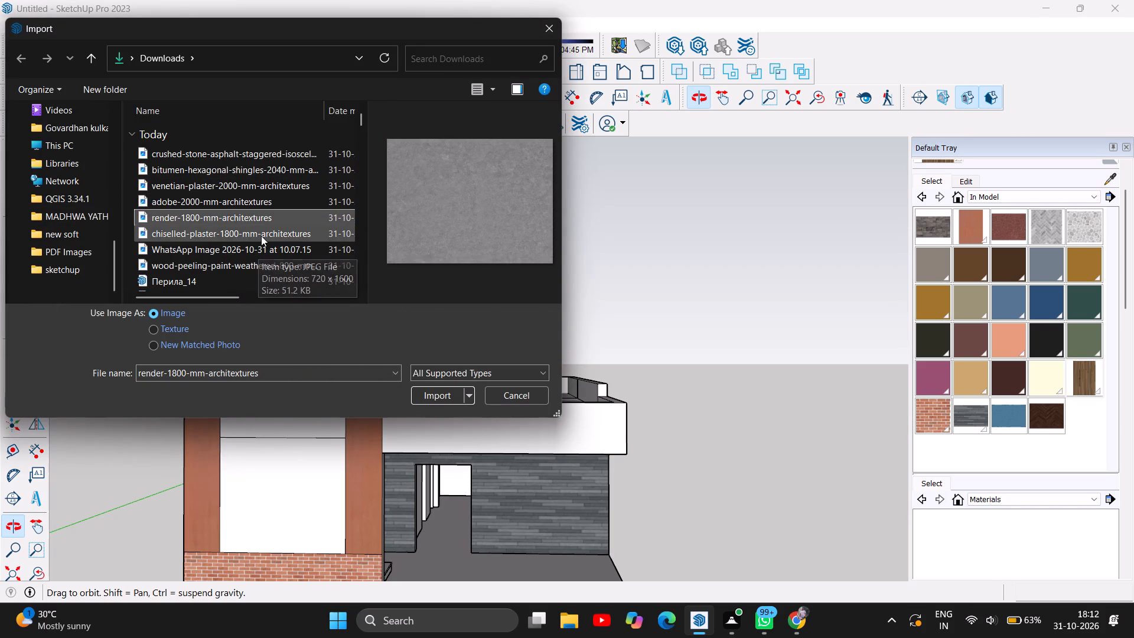
pyautogui.click(261, 236)
pyautogui.click(260, 252)
pyautogui.click(263, 233)
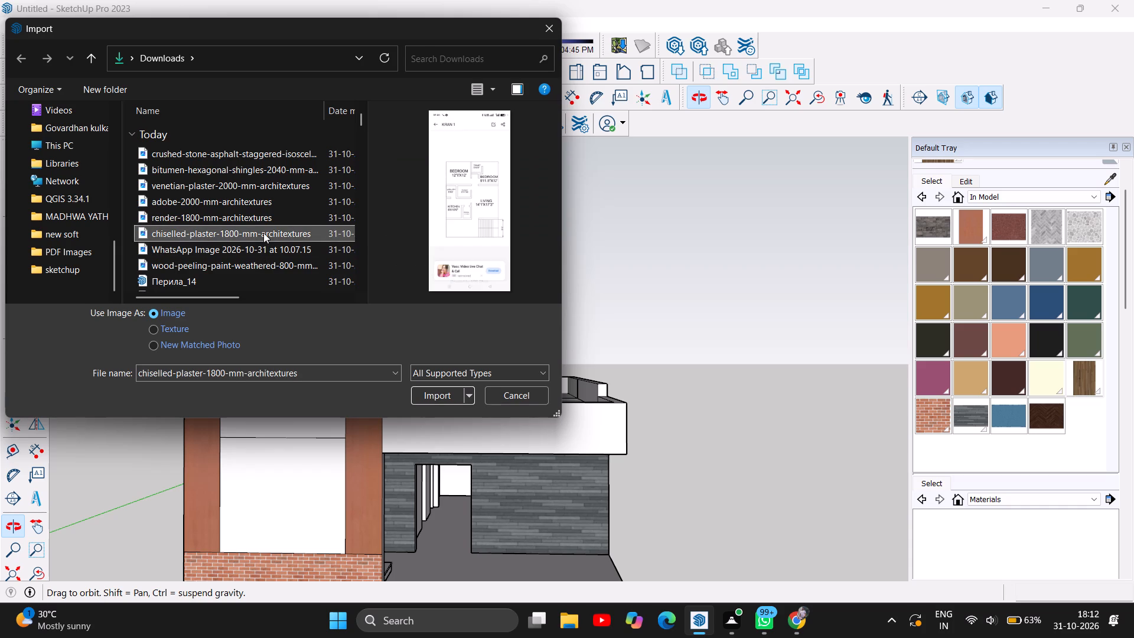
pyautogui.click(431, 395)
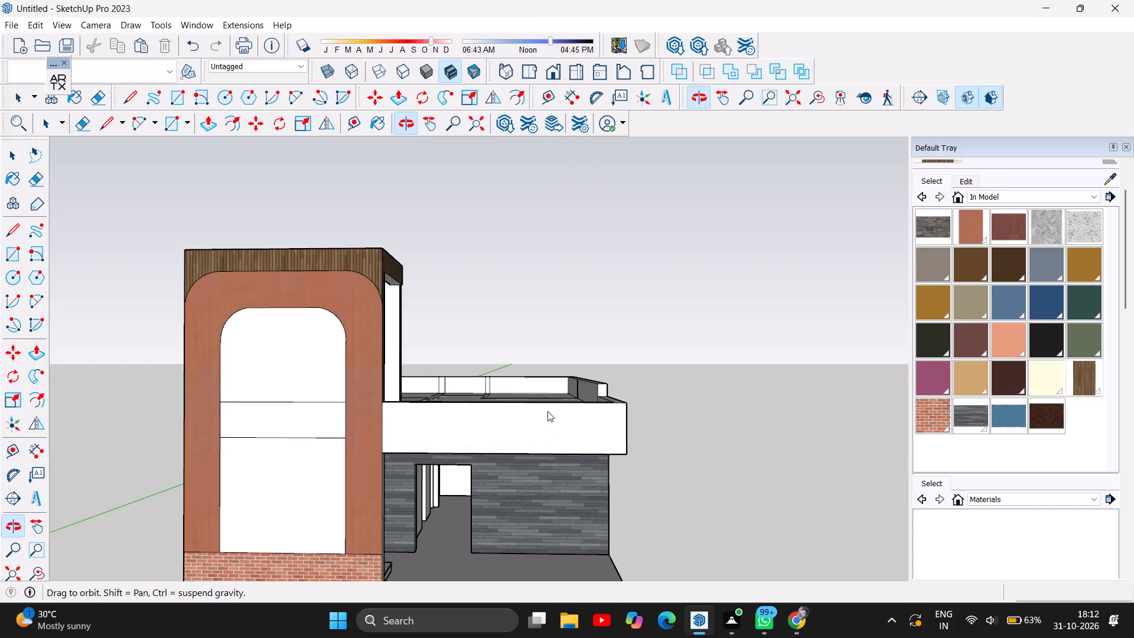
pyautogui.click(801, 509)
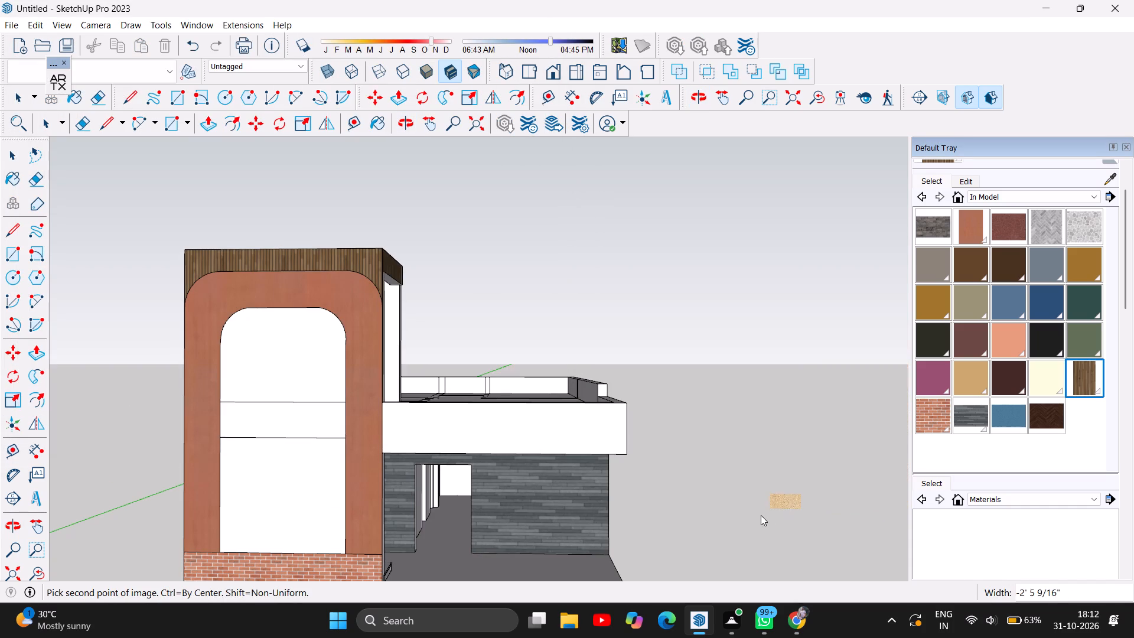
pyautogui.click(800, 506)
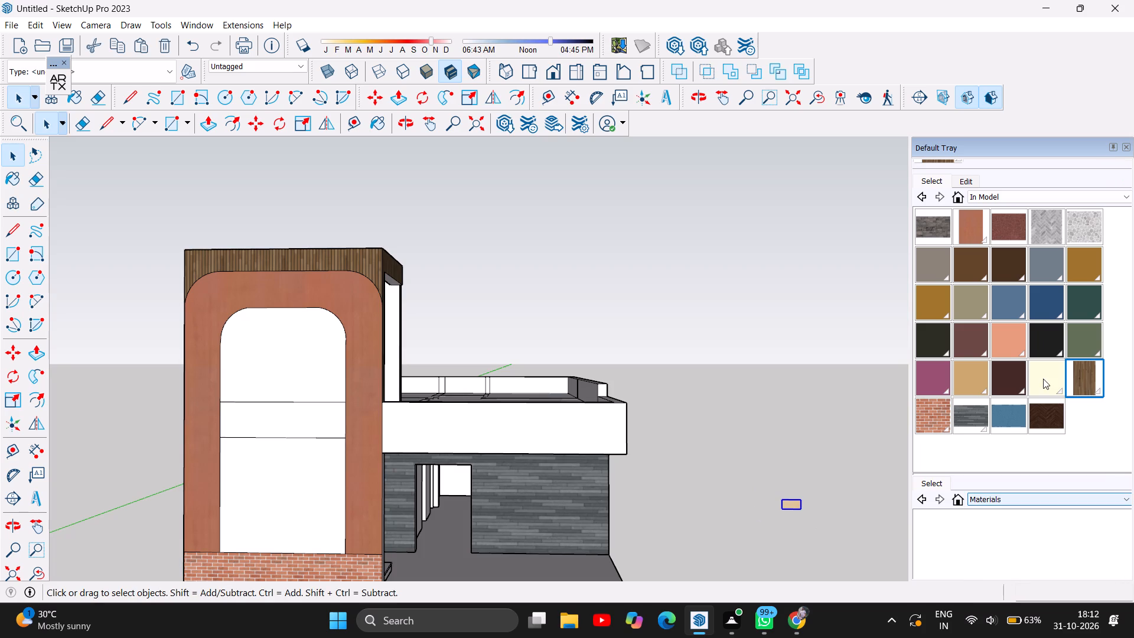
# Turn the placed chiselled plaster image into a model material.
pyautogui.scroll(-4, 1044, 377)
pyautogui.scroll(3, 1070, 235)
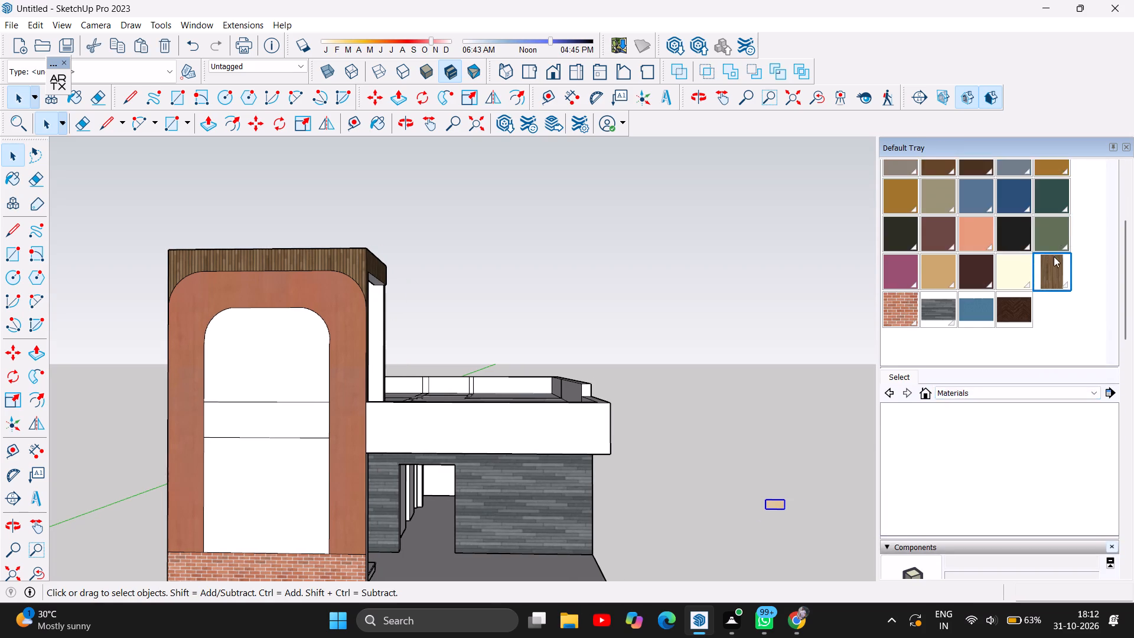
pyautogui.scroll(2, 1044, 274)
pyautogui.scroll(4, 1037, 354)
pyautogui.scroll(-1, 1009, 410)
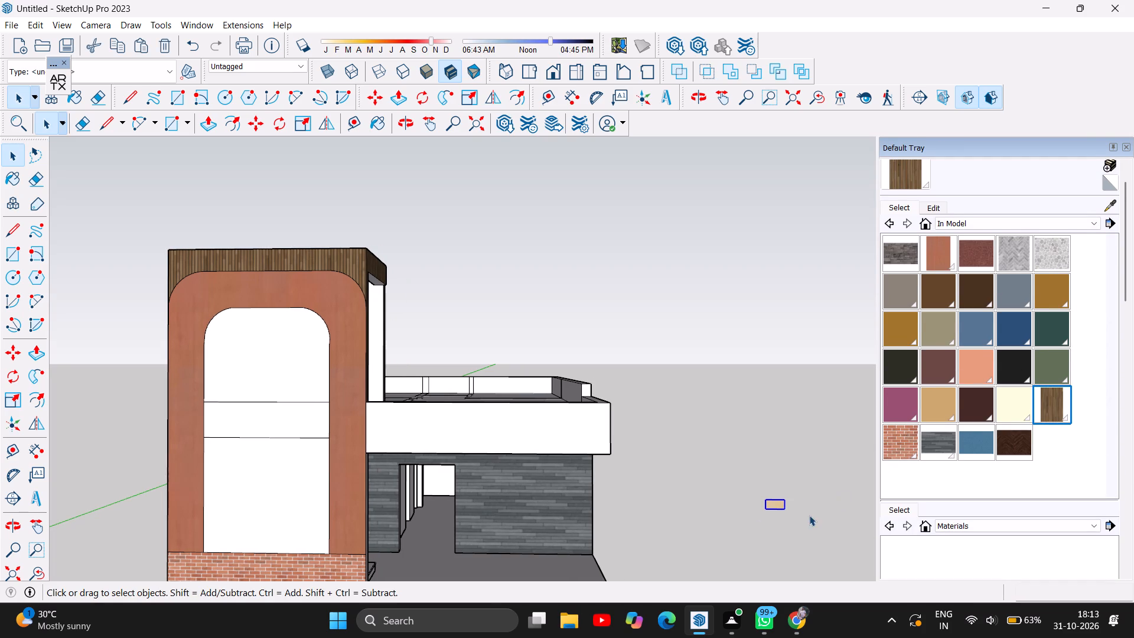
pyautogui.rightClick(775, 503)
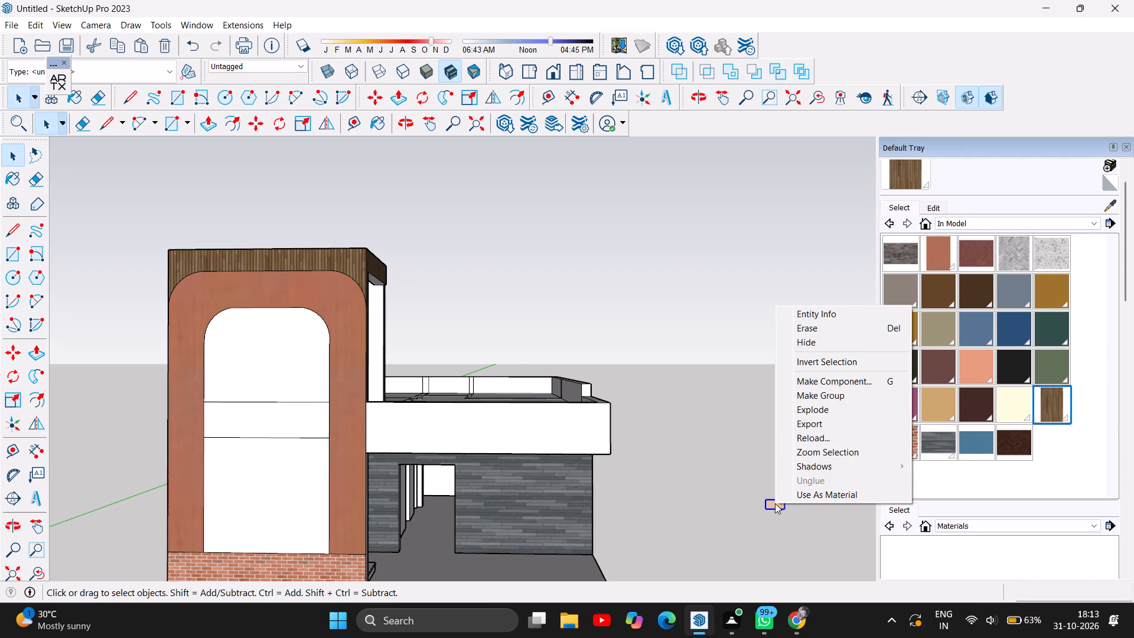
pyautogui.click(850, 491)
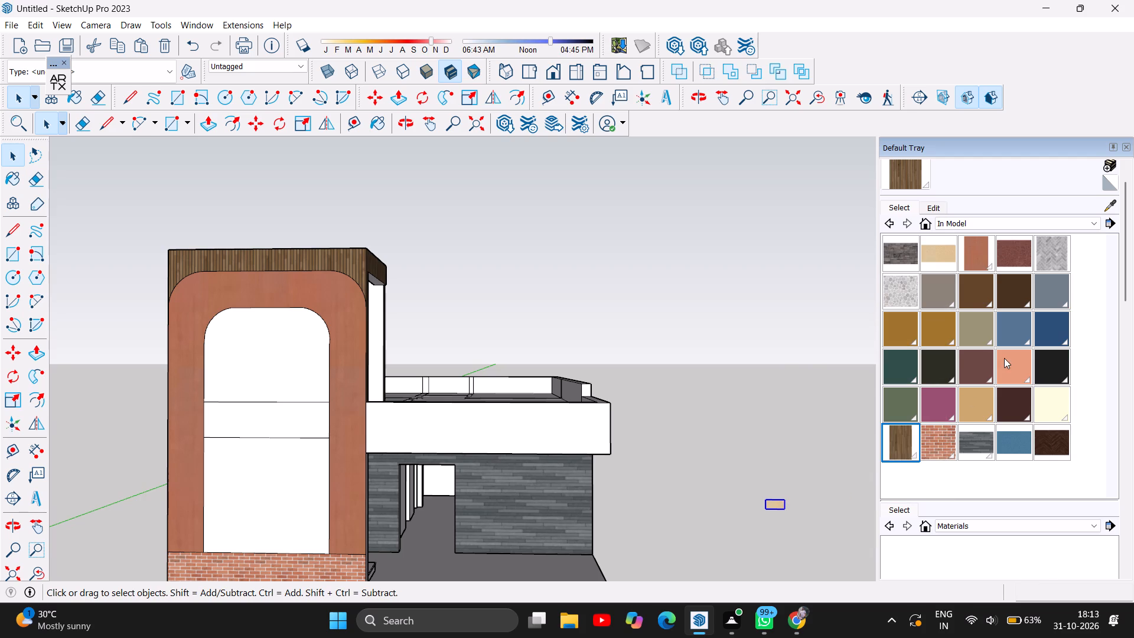
# Paint the front face of the white roof band beside the tower with the new chiselled plaster material.
pyautogui.scroll(-2, 1019, 352)
pyautogui.scroll(3, 1025, 341)
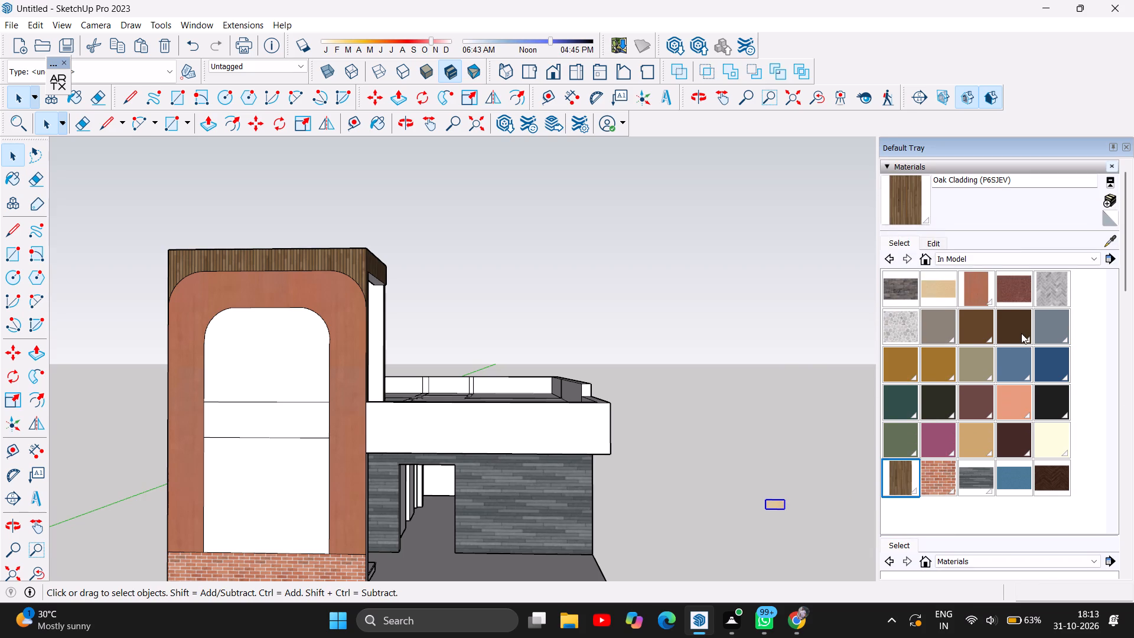
pyautogui.scroll(2, 1021, 333)
pyautogui.click(926, 283)
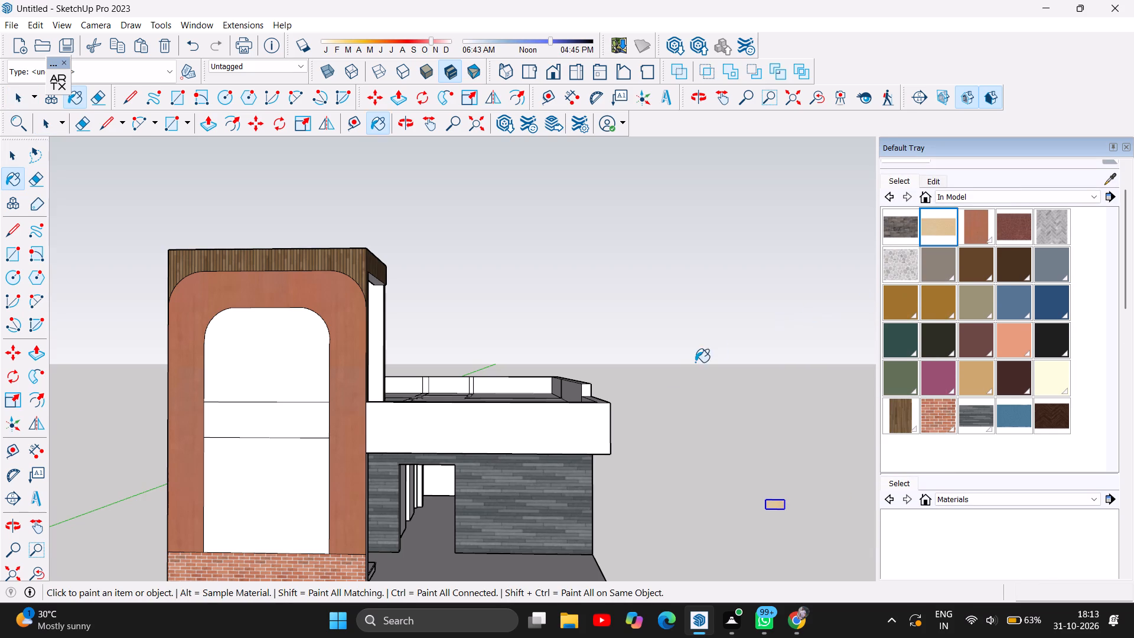
pyautogui.click(523, 441)
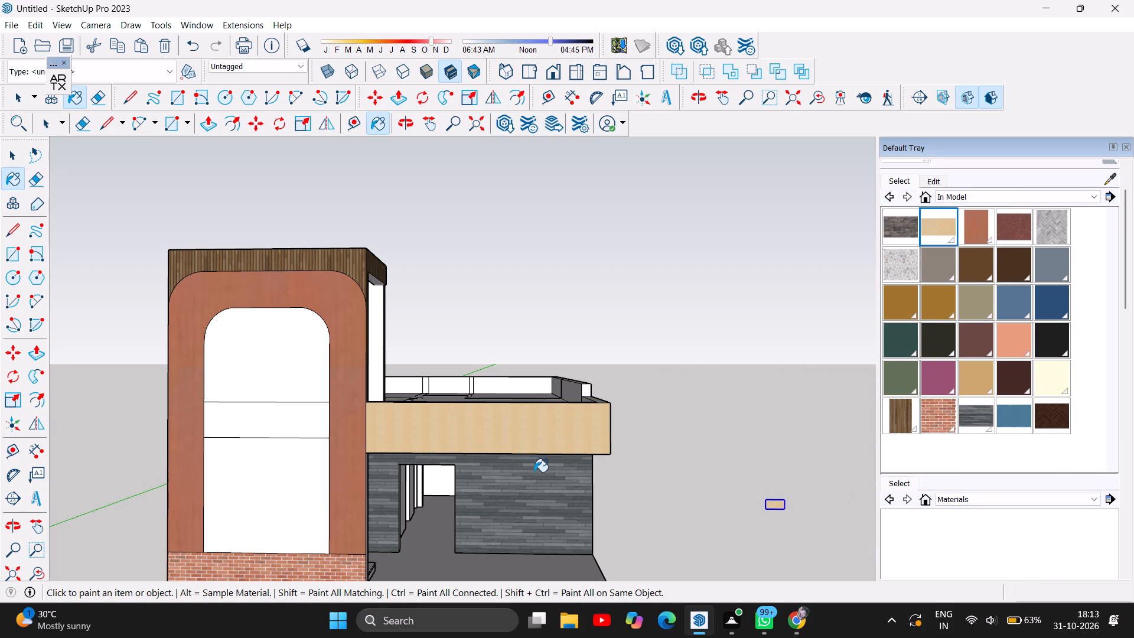
# Examine the chiselled plaster texture on the roof band up close.
pyautogui.scroll(5, 556, 485)
pyautogui.scroll(2, 422, 421)
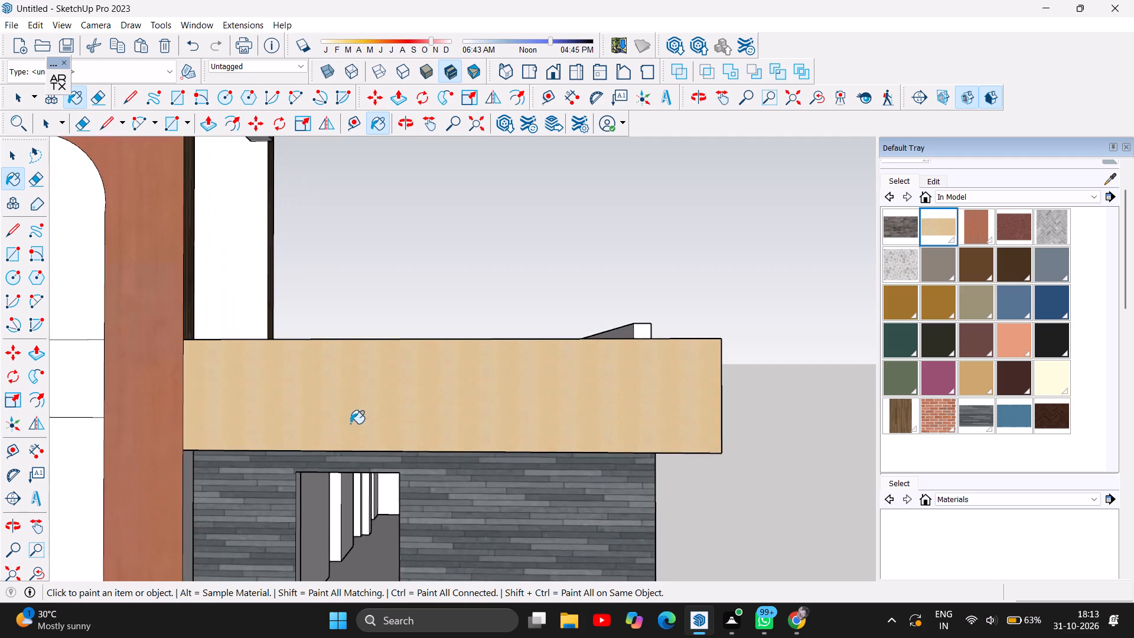
pyautogui.scroll(1, 350, 424)
pyautogui.scroll(4, 224, 415)
pyautogui.scroll(5, 310, 406)
pyautogui.scroll(2, 374, 368)
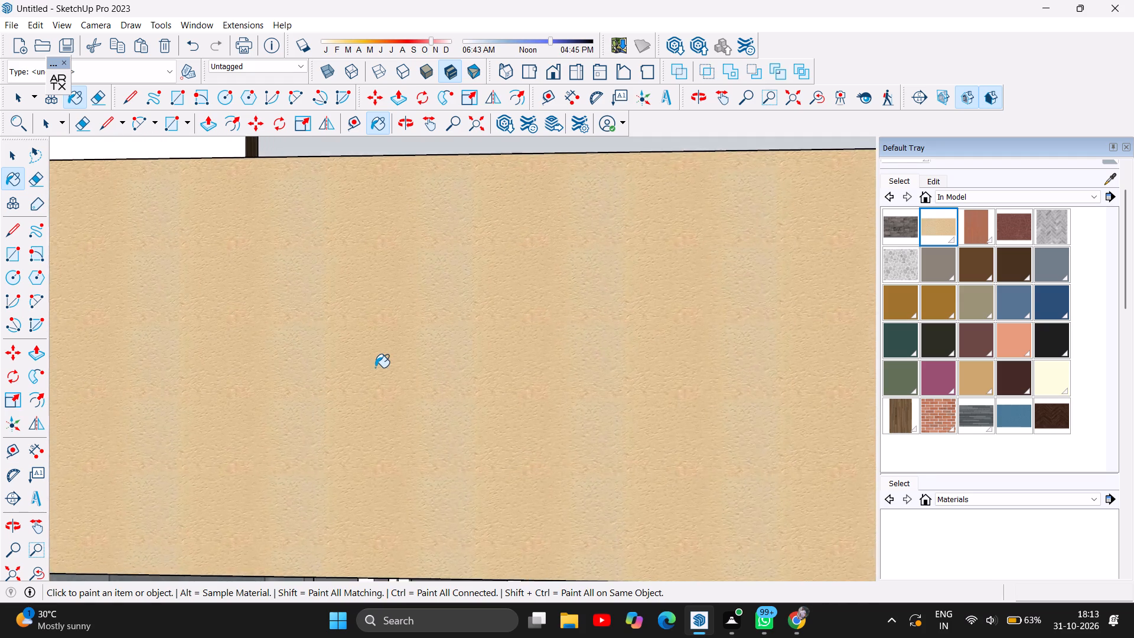
# Examine the chiselled plaster texture on the front roof band, both close up and against the whole facade.
pyautogui.scroll(7, 375, 367)
pyautogui.scroll(5, 426, 395)
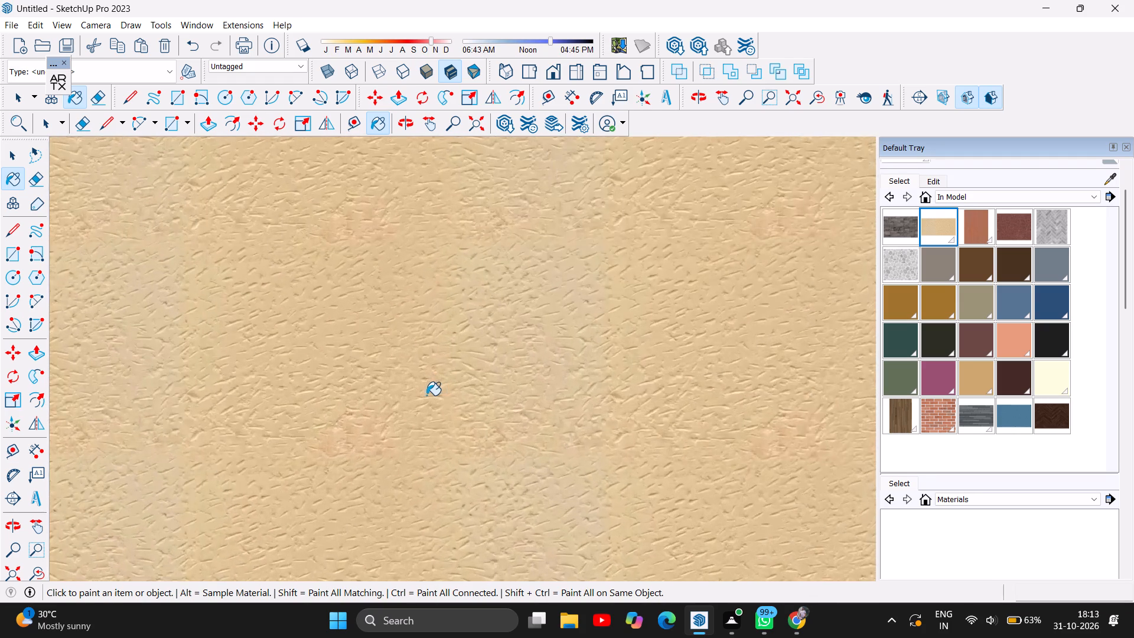
pyautogui.scroll(1, 426, 395)
pyautogui.scroll(5, 509, 378)
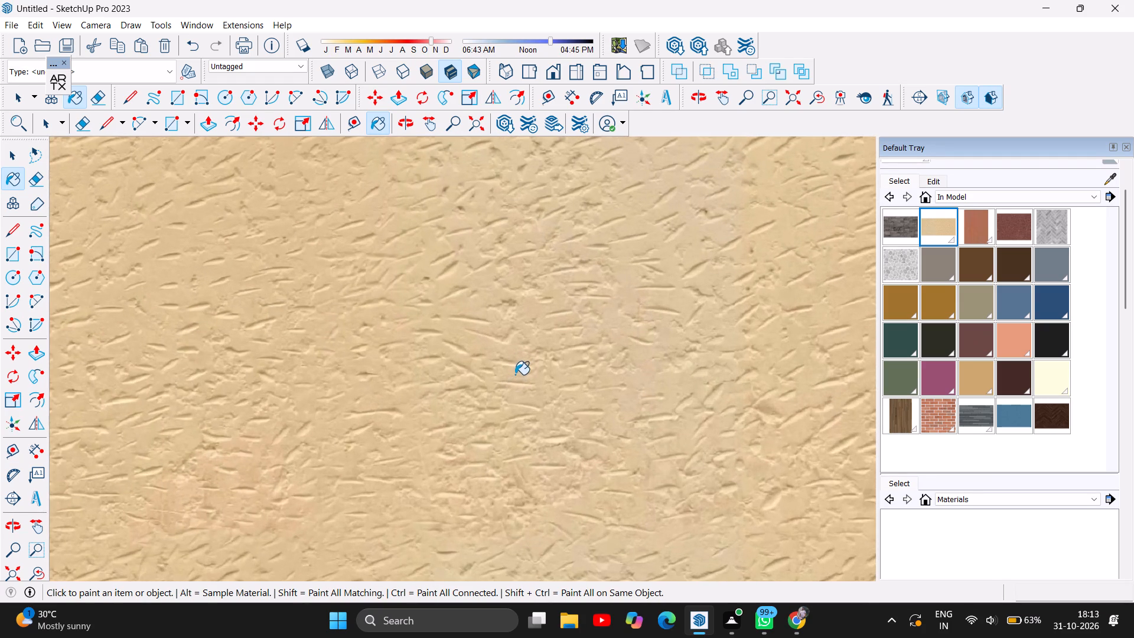
pyautogui.scroll(3, 516, 374)
pyautogui.scroll(-10, 516, 374)
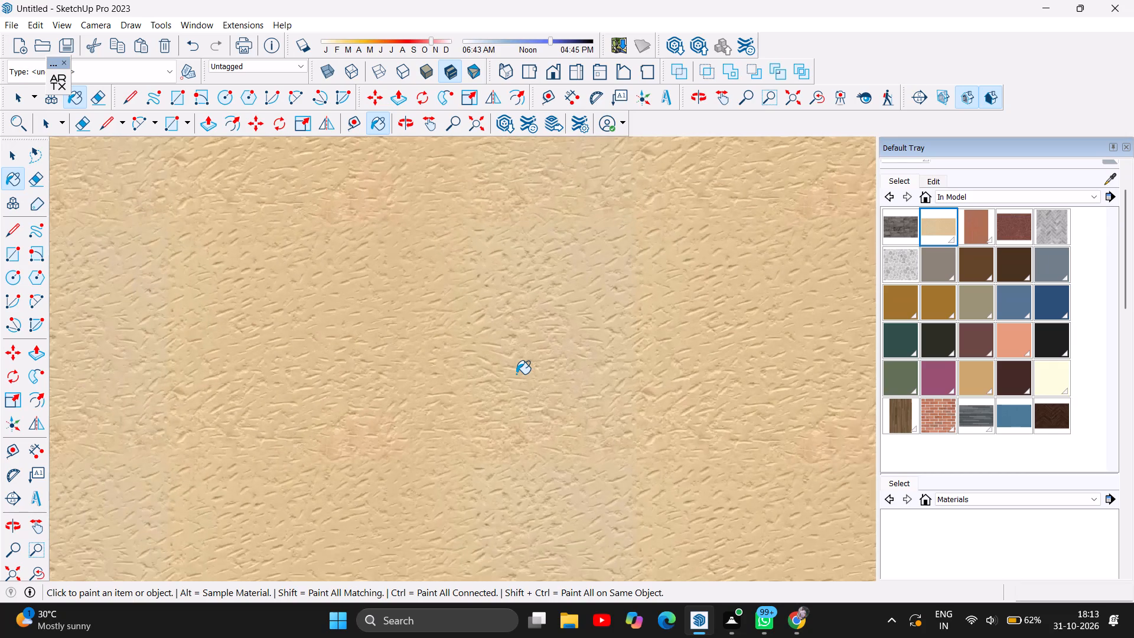
pyautogui.scroll(-12, 516, 374)
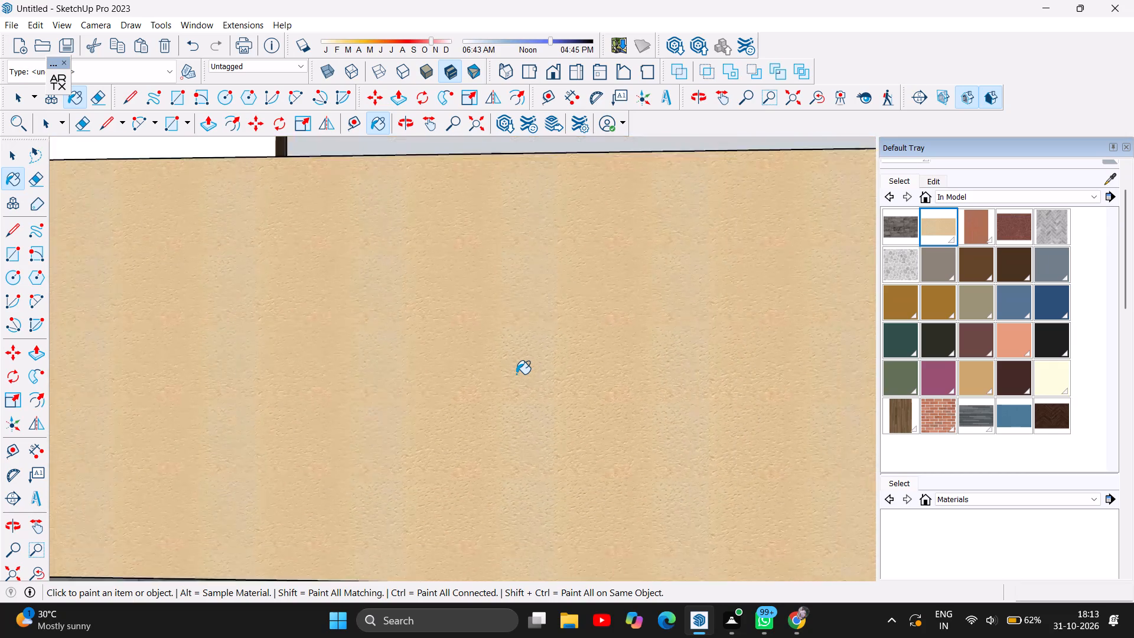
pyautogui.scroll(-15, 516, 374)
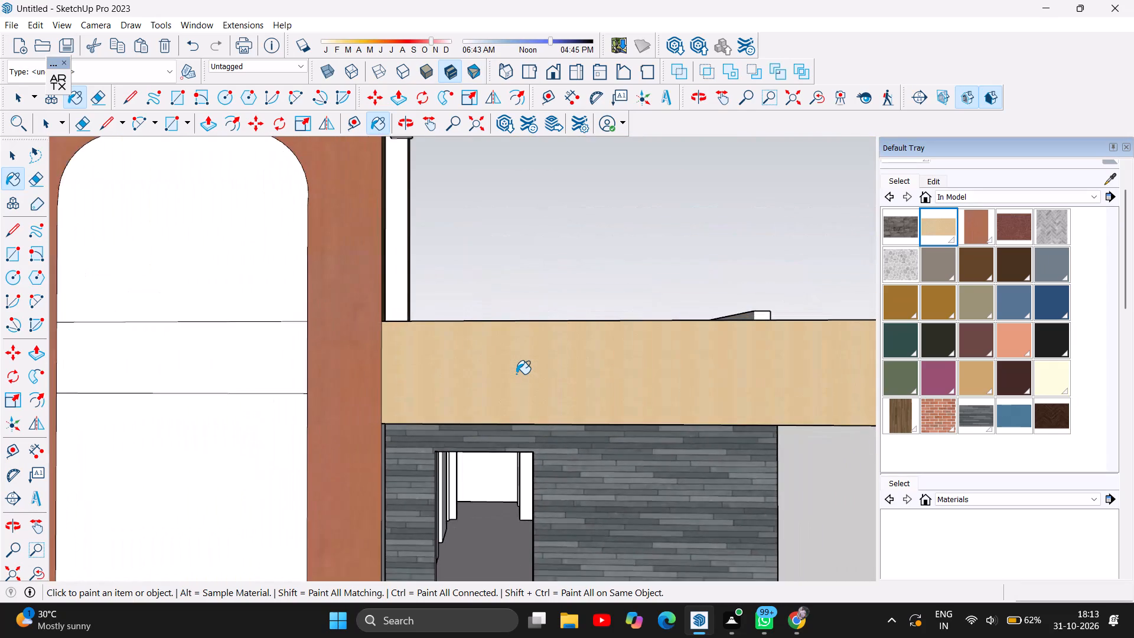
pyautogui.scroll(-9, 516, 374)
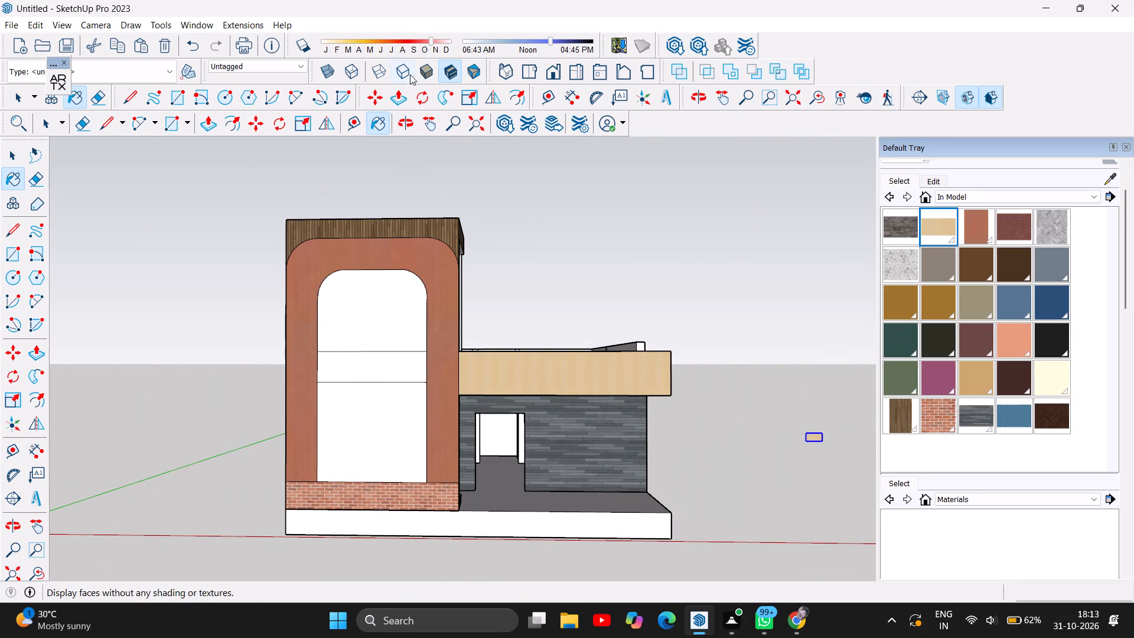
# Paint the long side wall adjoining the roof band, including the band's end, with the chiselled plaster material.
pyautogui.click(415, 125)
pyautogui.moveTo(688, 307); pyautogui.dragTo(535, 295)
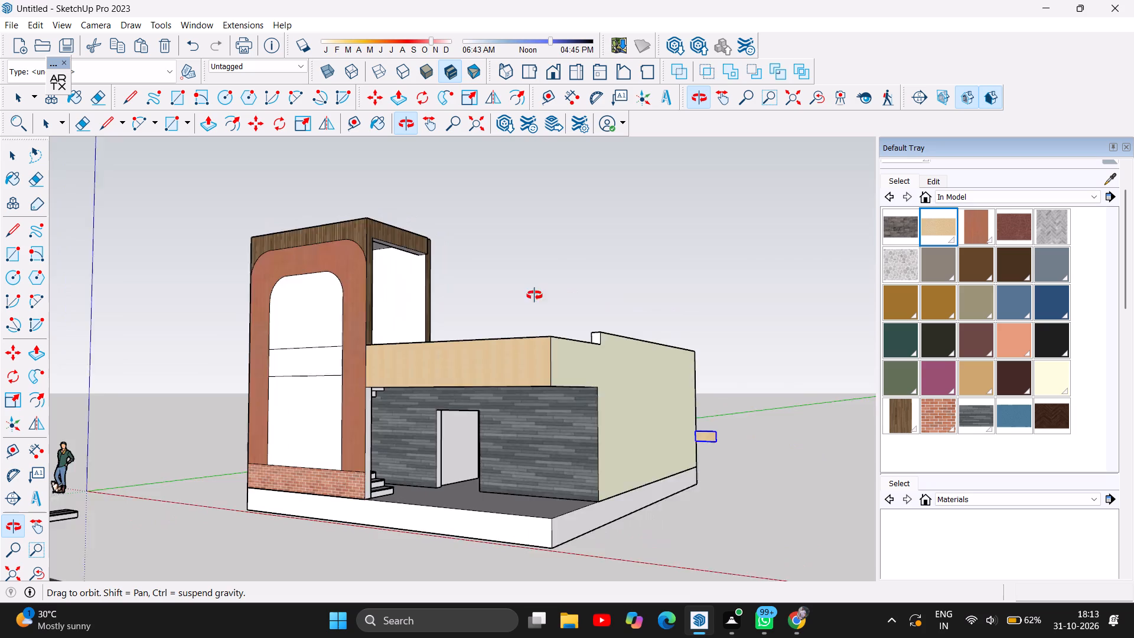
pyautogui.moveTo(535, 295); pyautogui.dragTo(395, 297)
pyautogui.moveTo(921, 284); pyautogui.dragTo(933, 237, button='right')
pyautogui.click(933, 237)
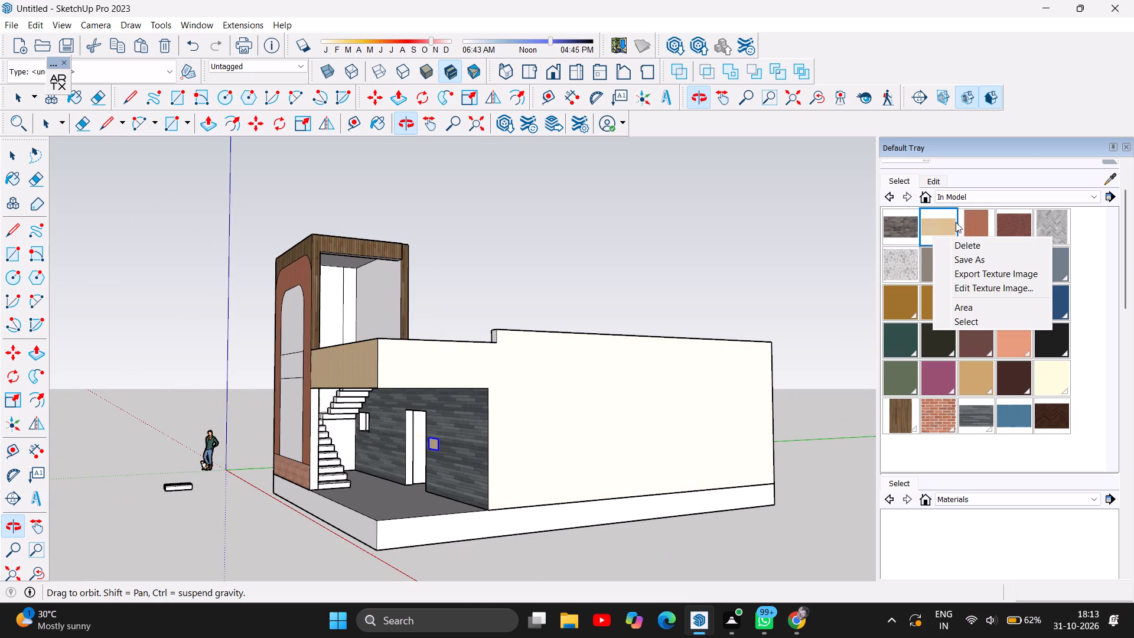
pyautogui.click(930, 218)
pyautogui.click(604, 377)
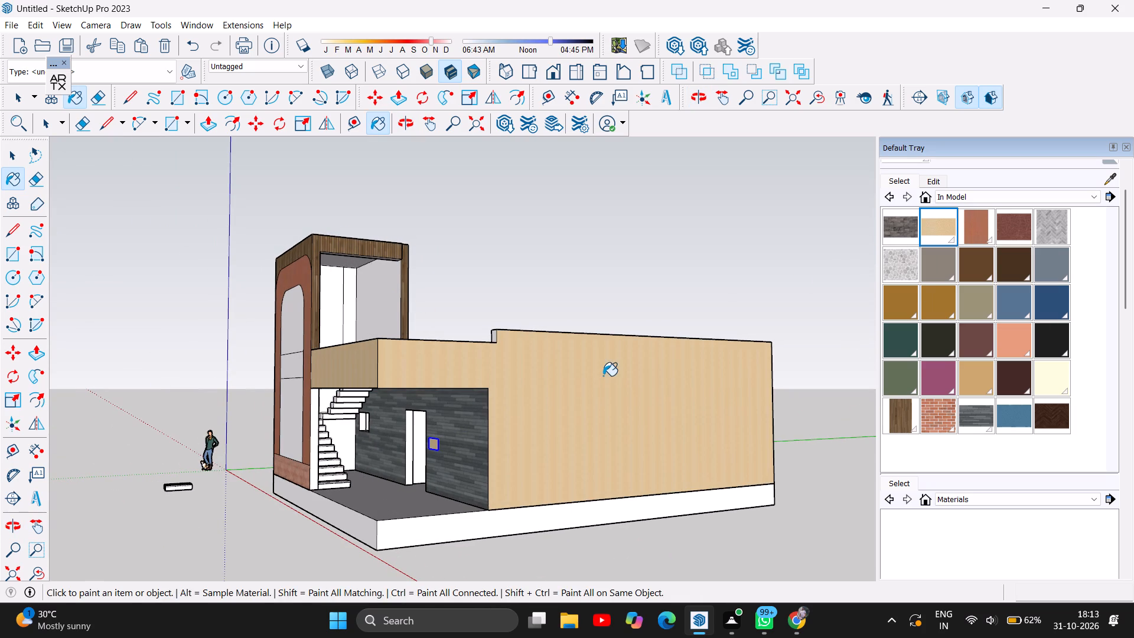
pyautogui.moveTo(598, 281); pyautogui.dragTo(444, 123, button='right')
pyautogui.moveTo(385, 214); pyautogui.dragTo(392, 223, button='right')
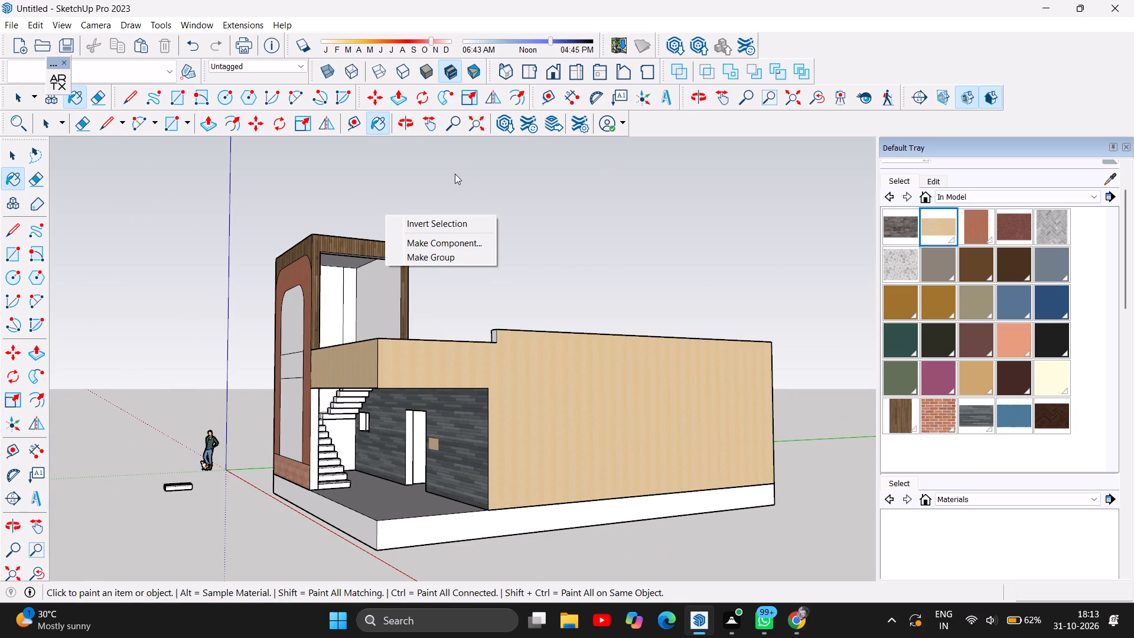
pyautogui.click(455, 174)
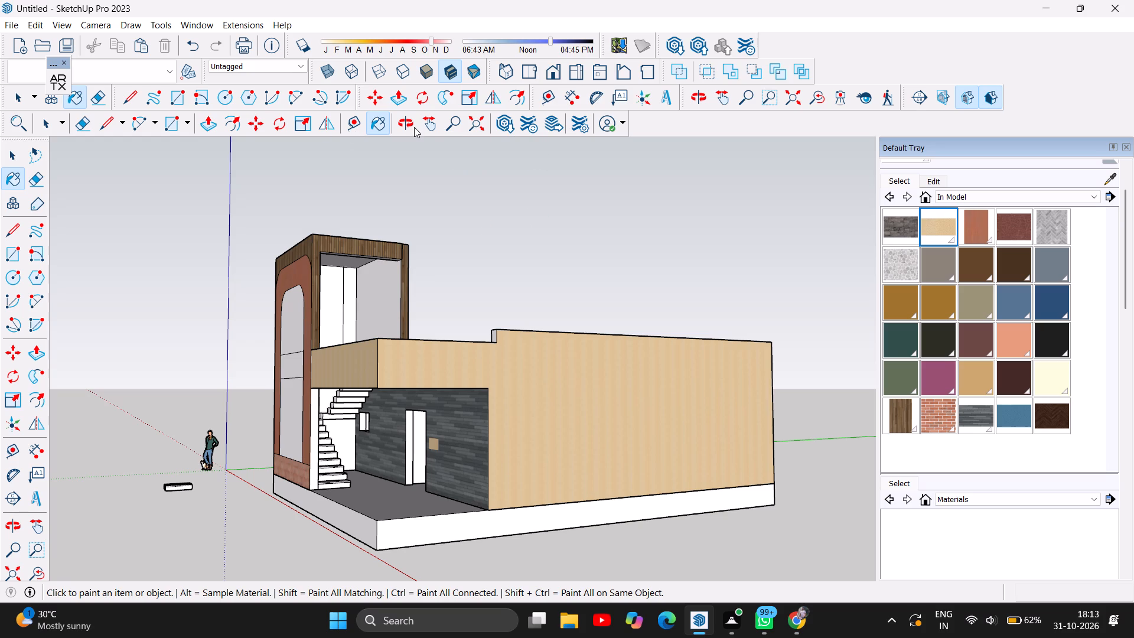
# Paint the rear wall of the house with the chiselled plaster material.
pyautogui.click(414, 127)
pyautogui.moveTo(722, 325); pyautogui.dragTo(467, 354)
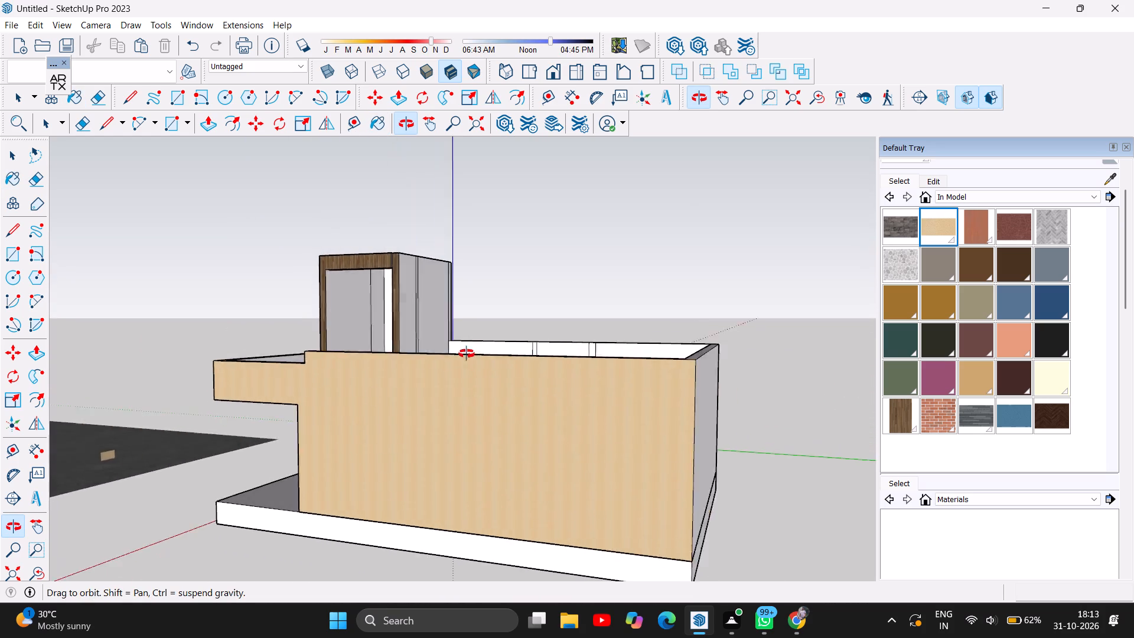
pyautogui.moveTo(467, 354); pyautogui.dragTo(307, 354)
pyautogui.click(934, 224)
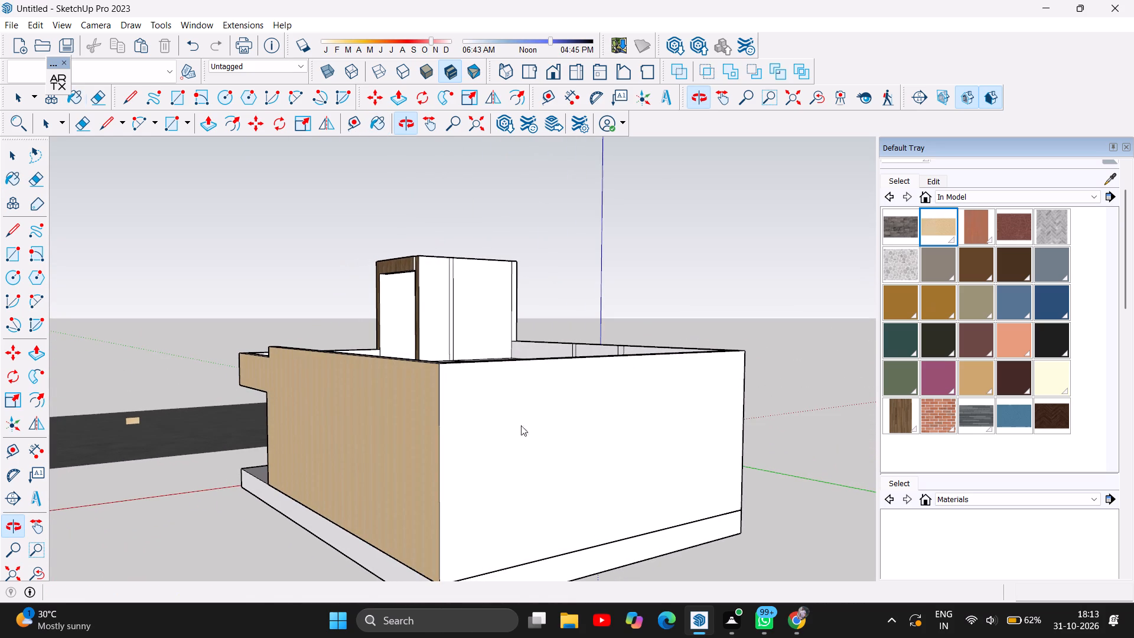
pyautogui.click(522, 424)
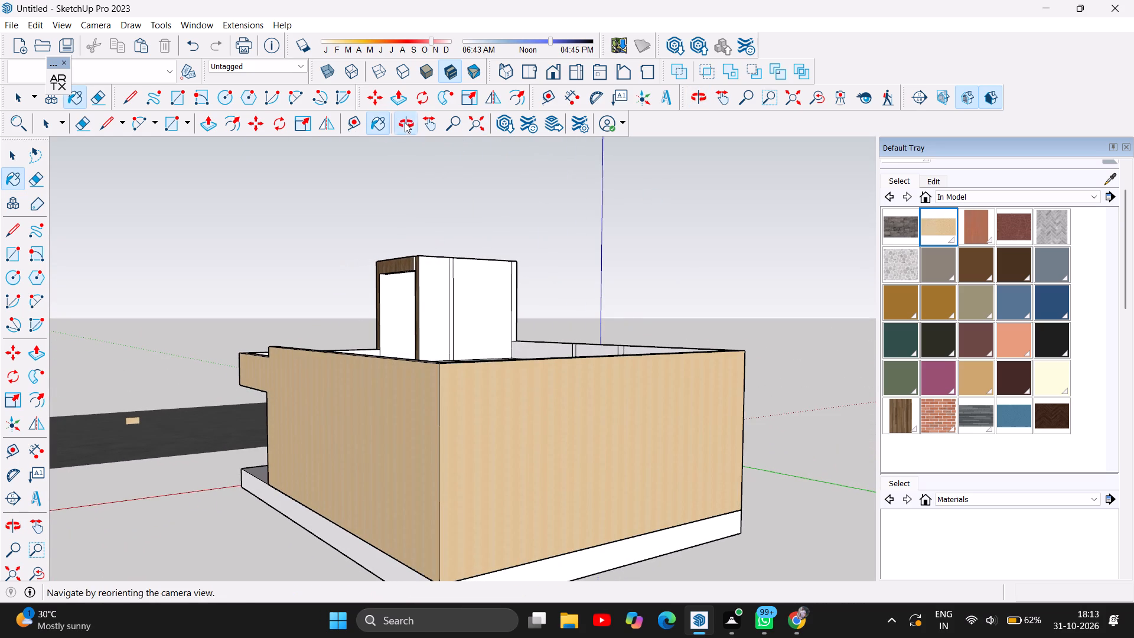
# Paint the opposite long side wall and the adjoining outer side of the tower with the chiselled plaster material.
pyautogui.click(405, 122)
pyautogui.moveTo(653, 286); pyautogui.dragTo(318, 274)
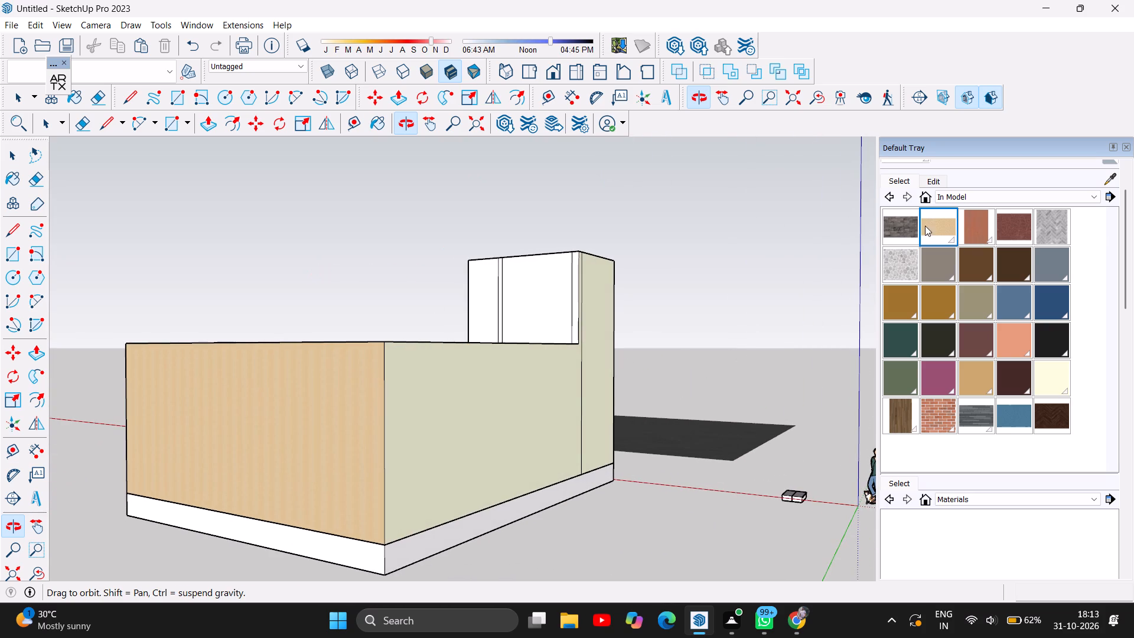
pyautogui.click(924, 224)
pyautogui.click(497, 396)
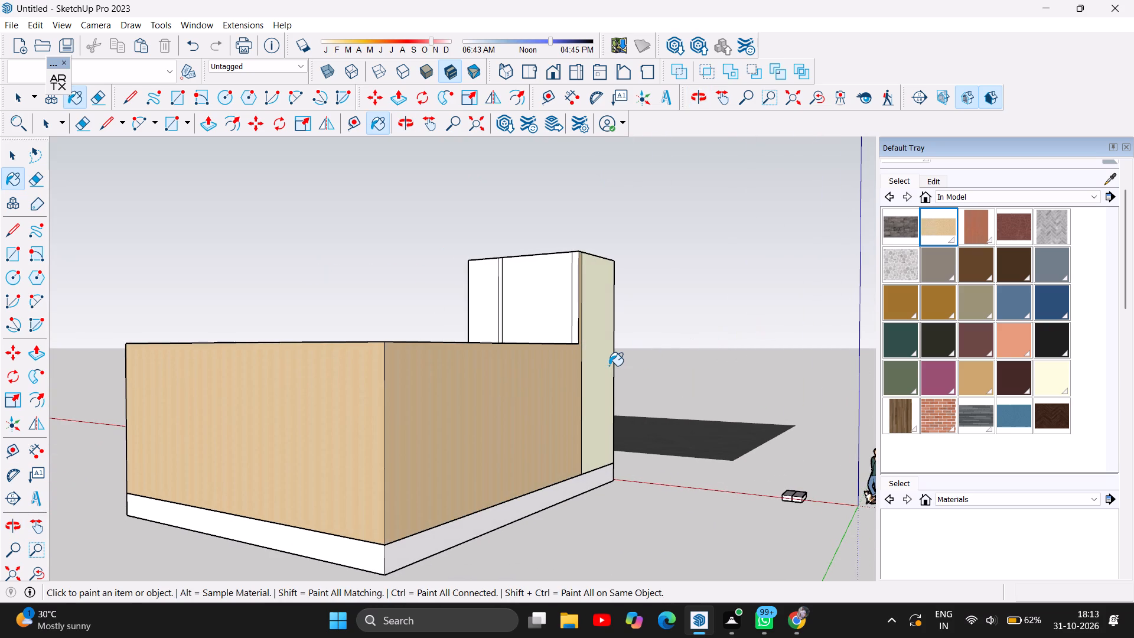
pyautogui.click(609, 366)
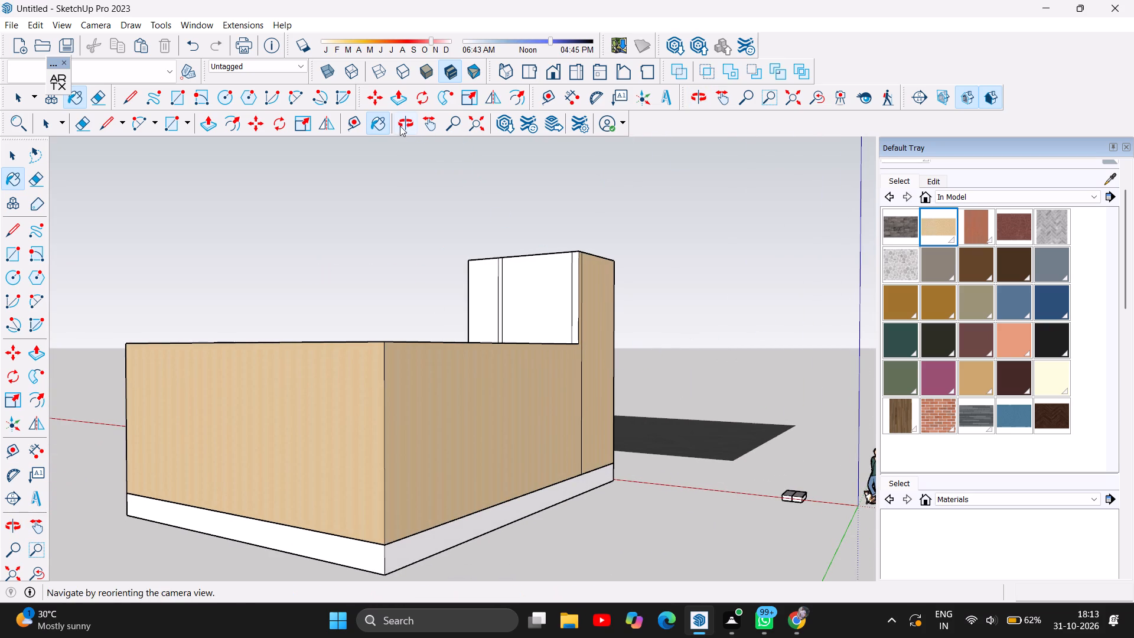
# Review the painted house from the front and from above its open terrace side.
pyautogui.click(402, 125)
pyautogui.moveTo(650, 357); pyautogui.dragTo(275, 359)
pyautogui.moveTo(618, 359); pyautogui.dragTo(271, 365)
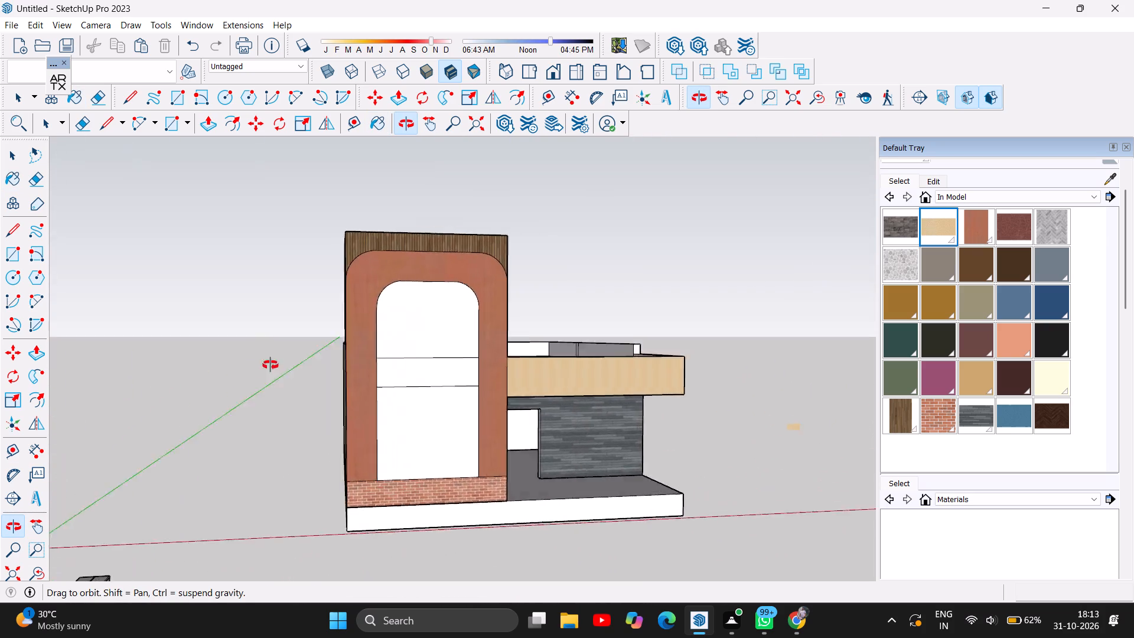
pyautogui.moveTo(271, 365); pyautogui.dragTo(224, 397)
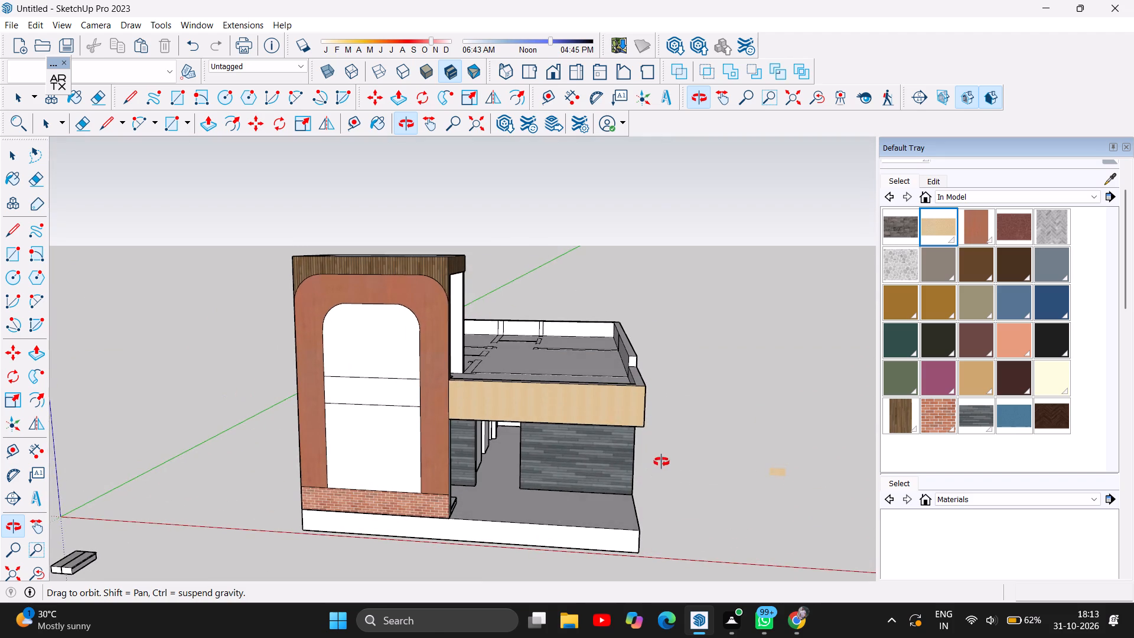
pyautogui.moveTo(659, 458); pyautogui.dragTo(533, 455)
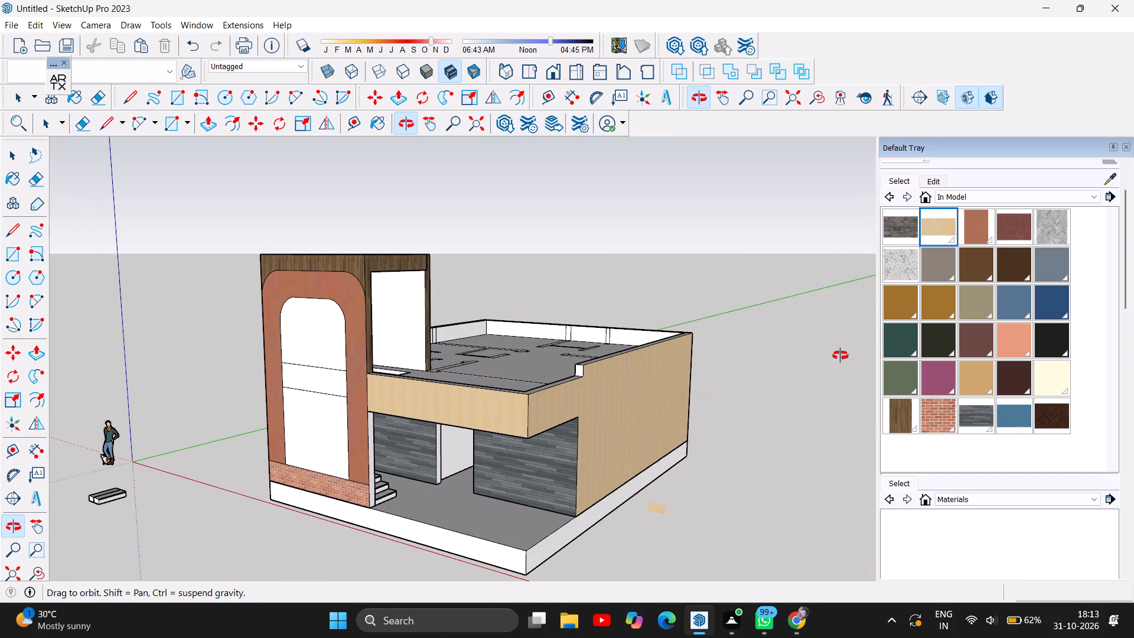
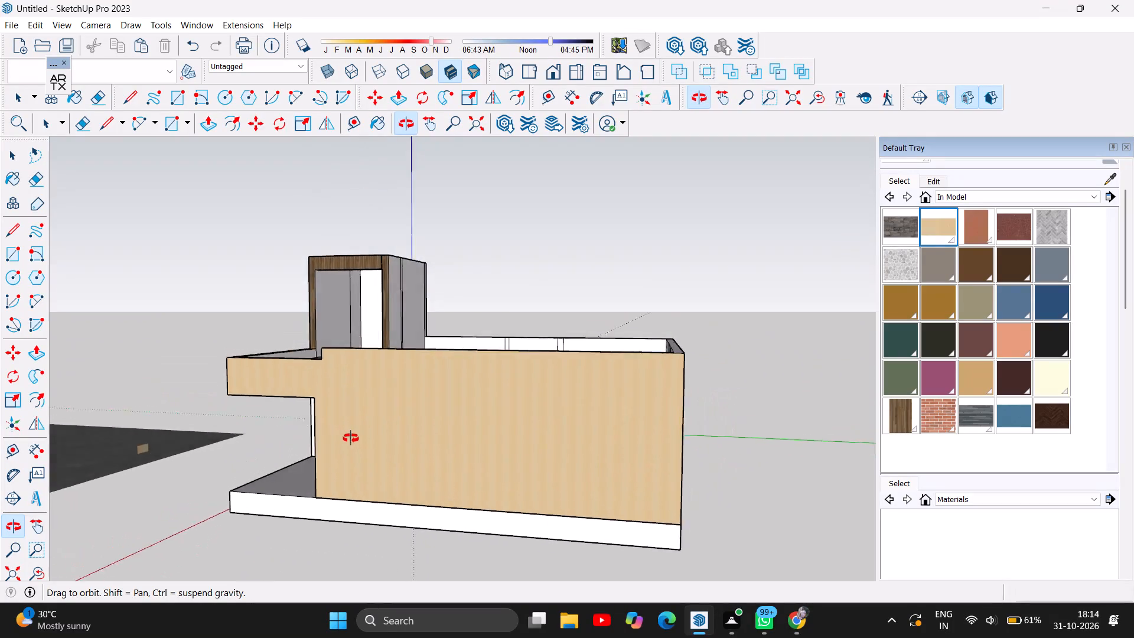
# Reduce the colour saturation of the chiselled plaster material on the side wall to 20.
pyautogui.click(395, 444)
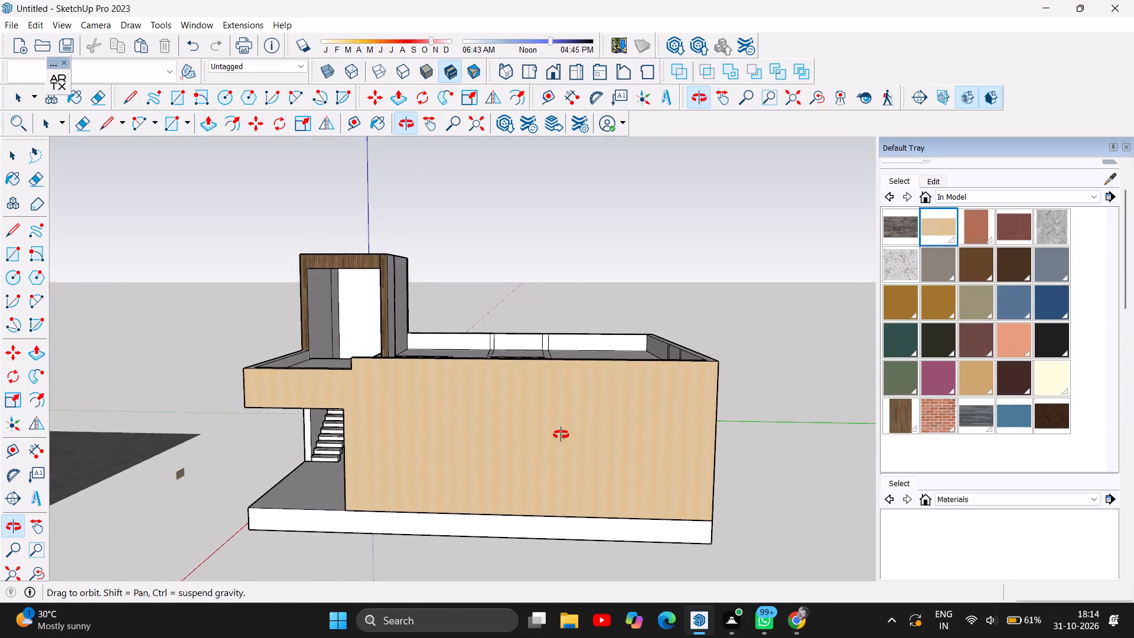
pyautogui.scroll(3, 560, 435)
pyautogui.scroll(1, 594, 362)
pyautogui.scroll(5, 255, 407)
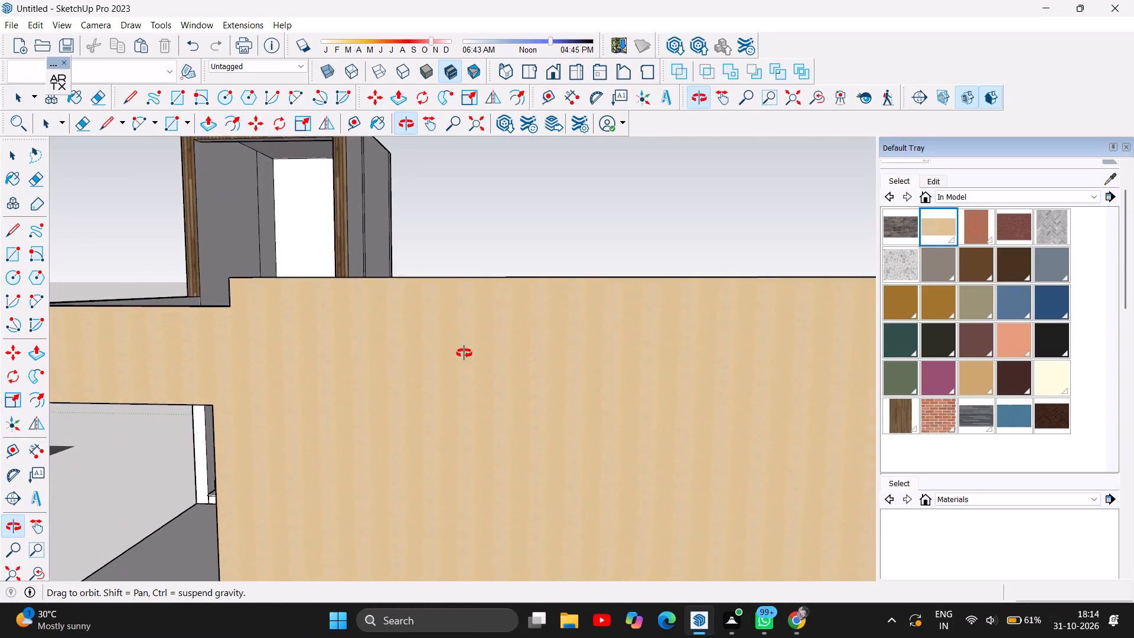
pyautogui.scroll(6, 464, 353)
pyautogui.scroll(-3, 472, 344)
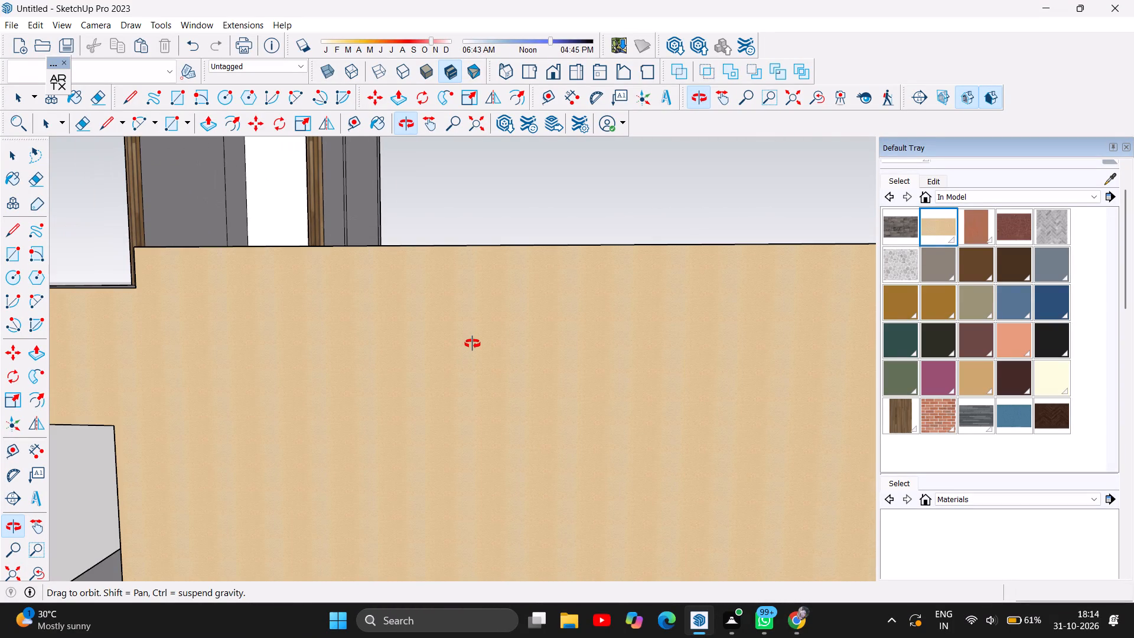
pyautogui.click(933, 177)
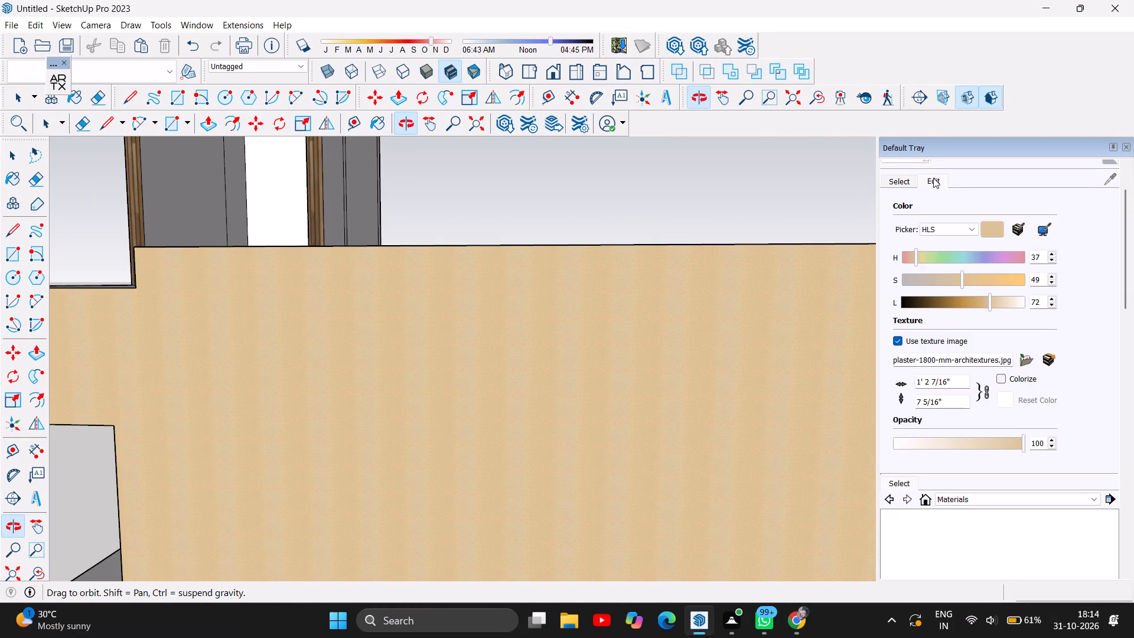
pyautogui.click(970, 279)
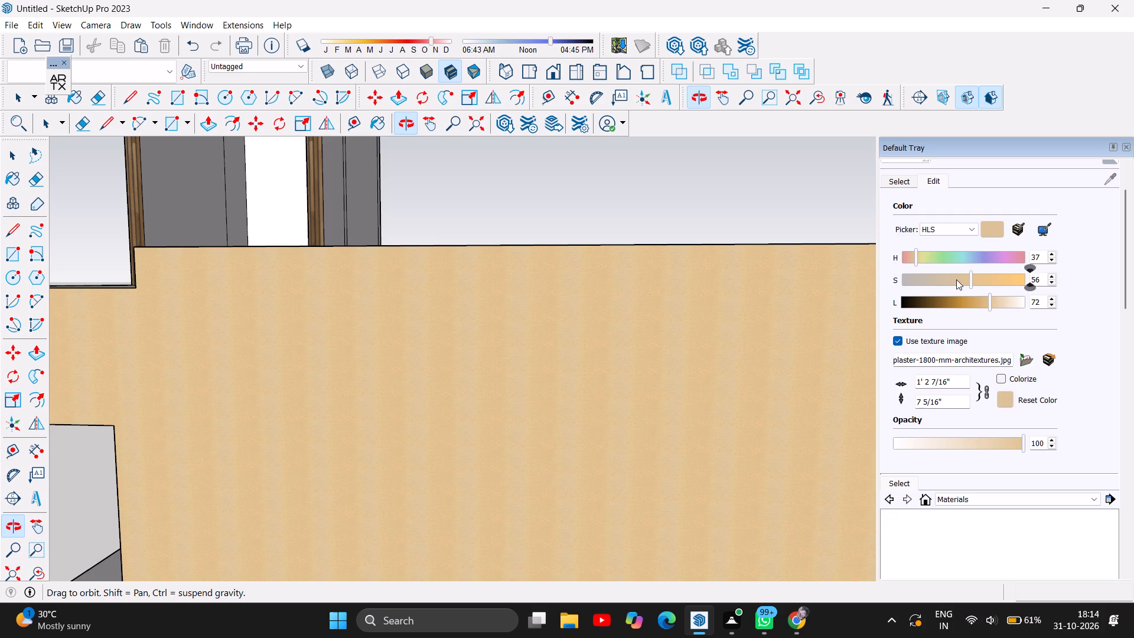
pyautogui.click(956, 279)
pyautogui.click(949, 277)
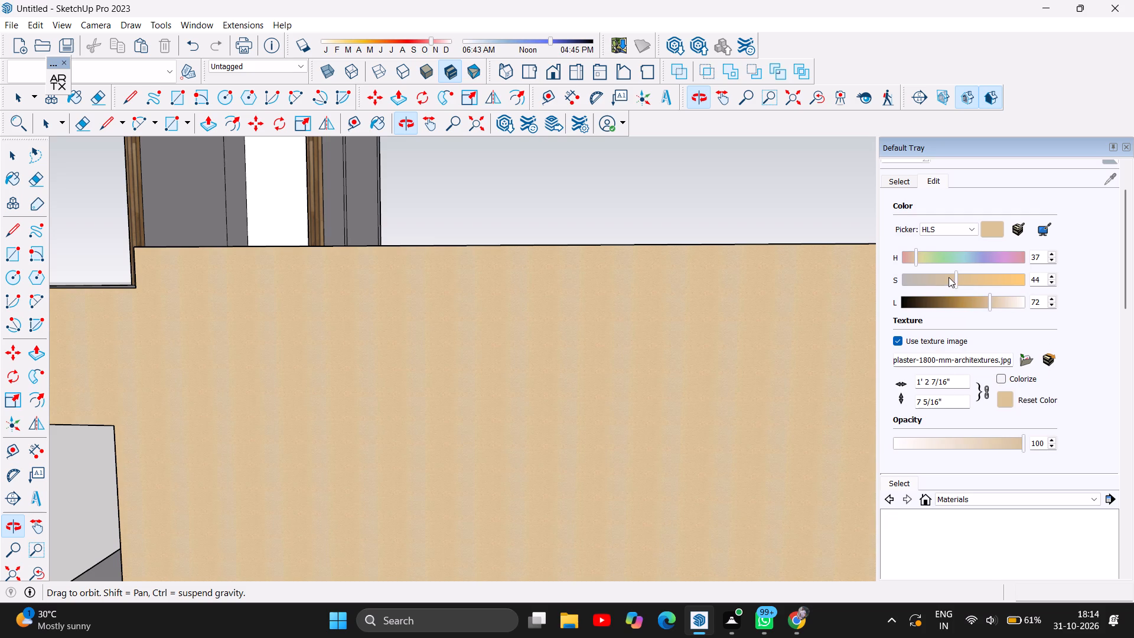
pyautogui.click(946, 277)
pyautogui.click(943, 276)
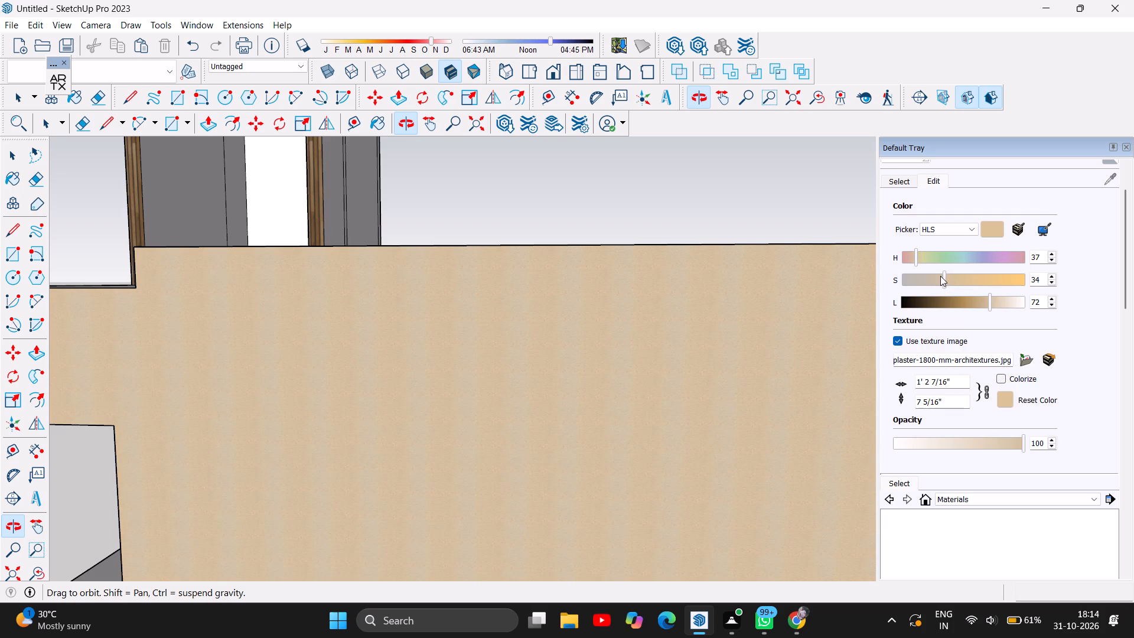
pyautogui.click(940, 276)
pyautogui.click(934, 277)
pyautogui.click(927, 284)
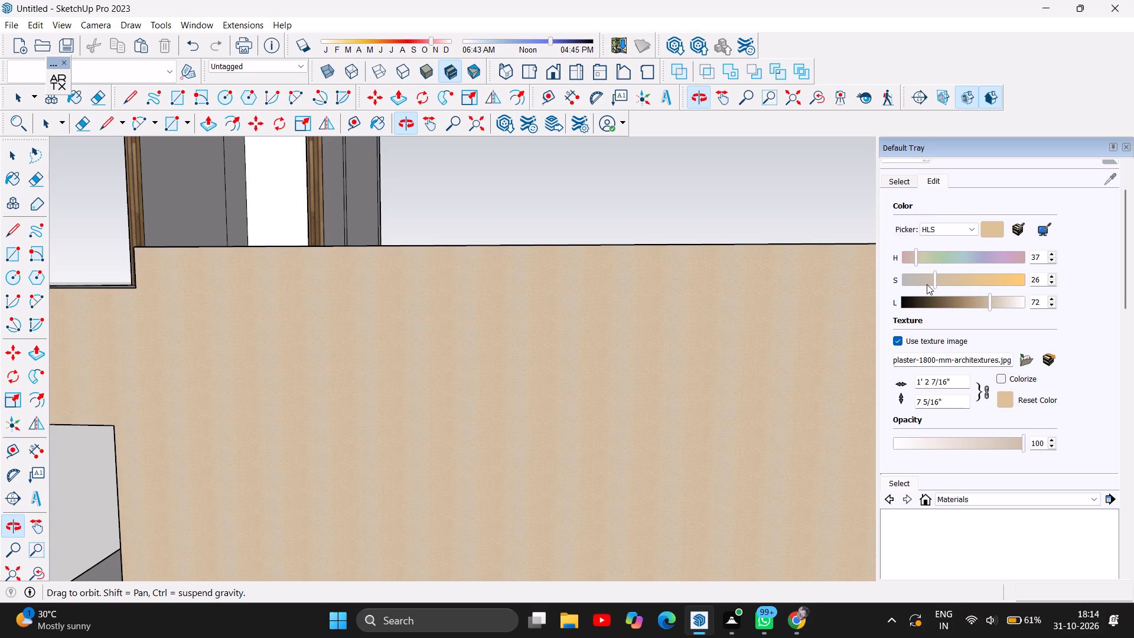
pyautogui.click(940, 287)
# Try several texture widths for the plaster material and settle on 3' 2 7/16" with linked proportions.
pyautogui.click(918, 380)
pyautogui.press('Right')
pyautogui.press('BackSpace')
pyautogui.write('0.5')
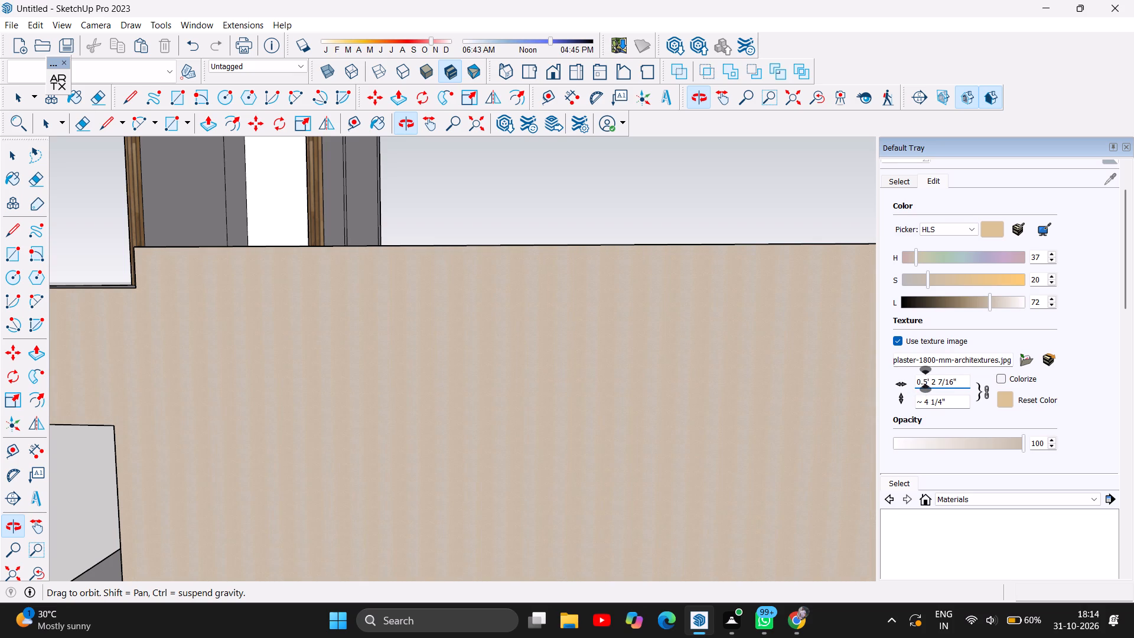
pyautogui.press('BackSpace')
pyautogui.press('BackSpace')
pyautogui.press('BackSpace')
pyautogui.press('3')
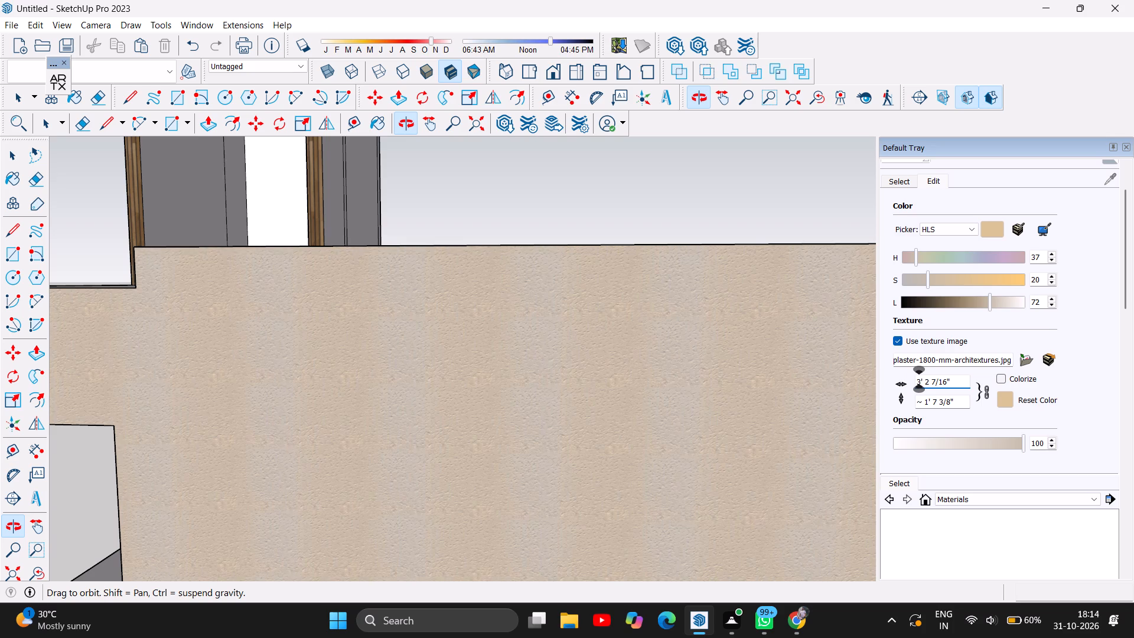
pyautogui.press('BackSpace')
pyautogui.press('5')
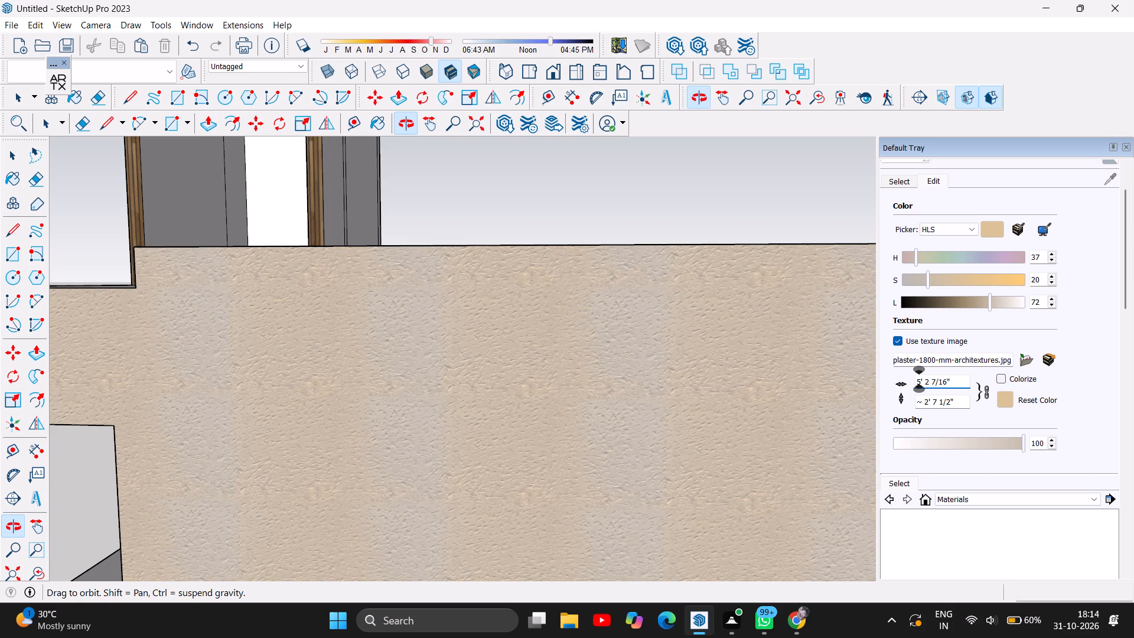
pyautogui.press('BackSpace')
pyautogui.press('2')
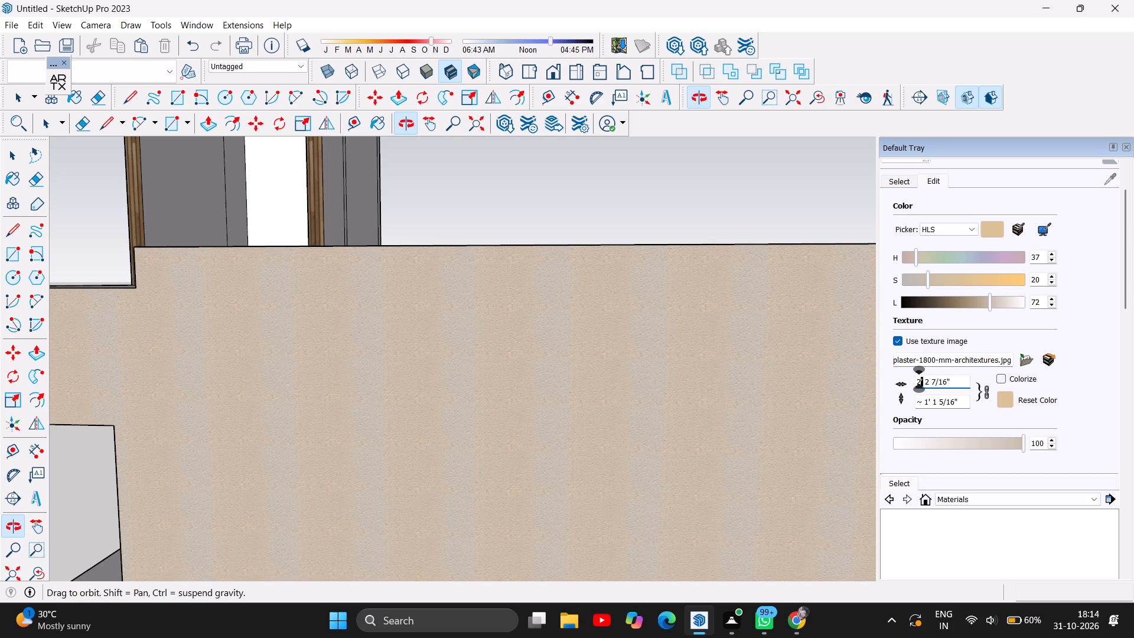
pyautogui.press('BackSpace')
pyautogui.press('3')
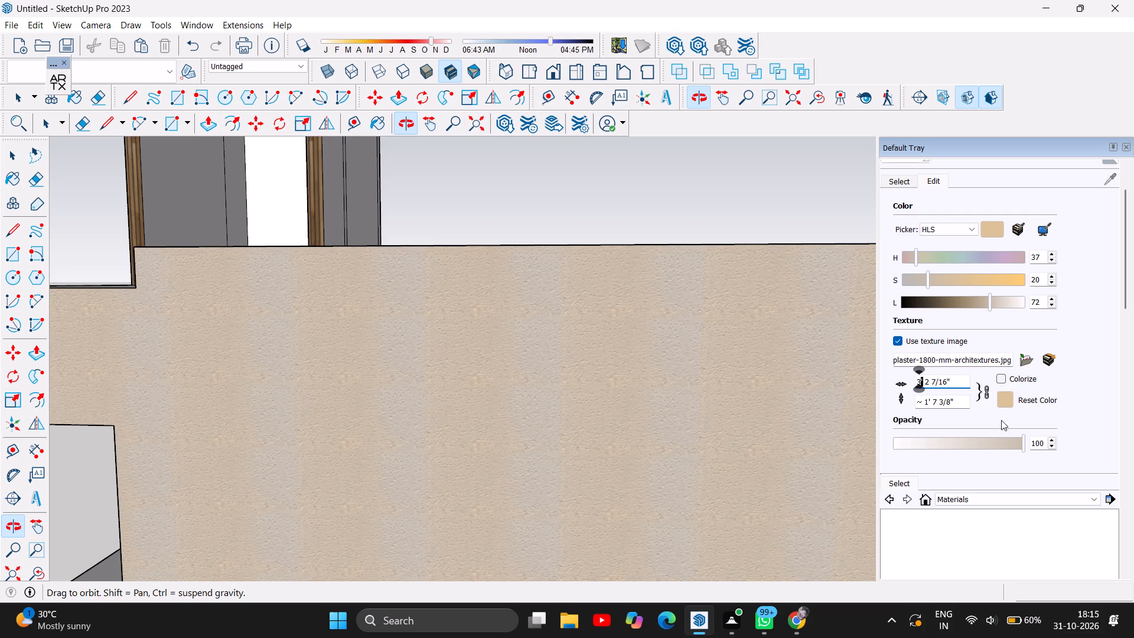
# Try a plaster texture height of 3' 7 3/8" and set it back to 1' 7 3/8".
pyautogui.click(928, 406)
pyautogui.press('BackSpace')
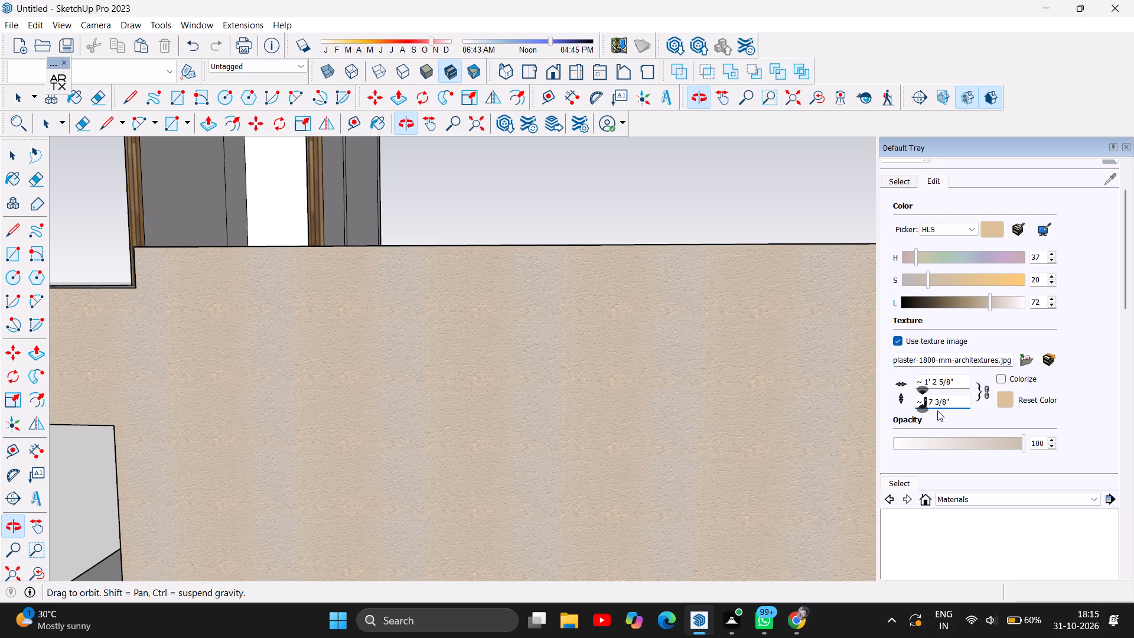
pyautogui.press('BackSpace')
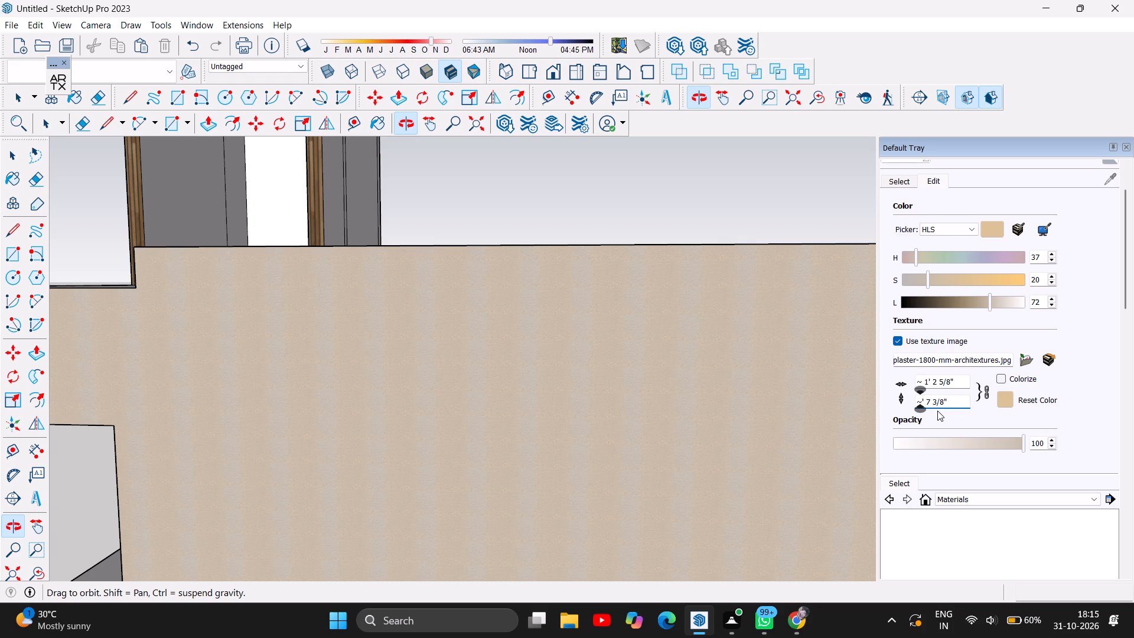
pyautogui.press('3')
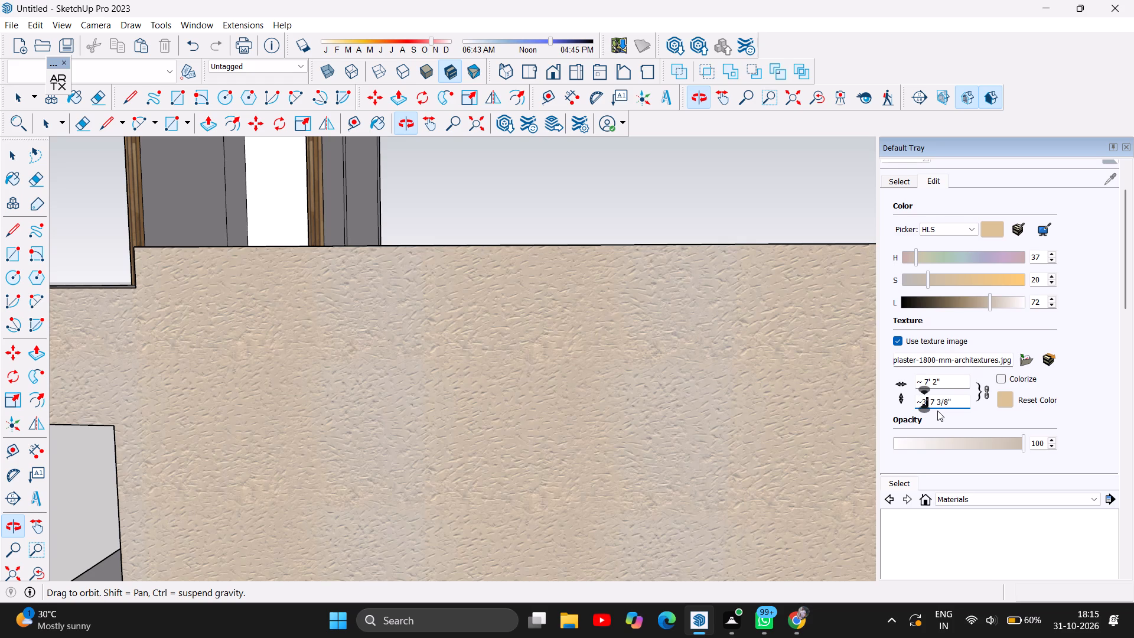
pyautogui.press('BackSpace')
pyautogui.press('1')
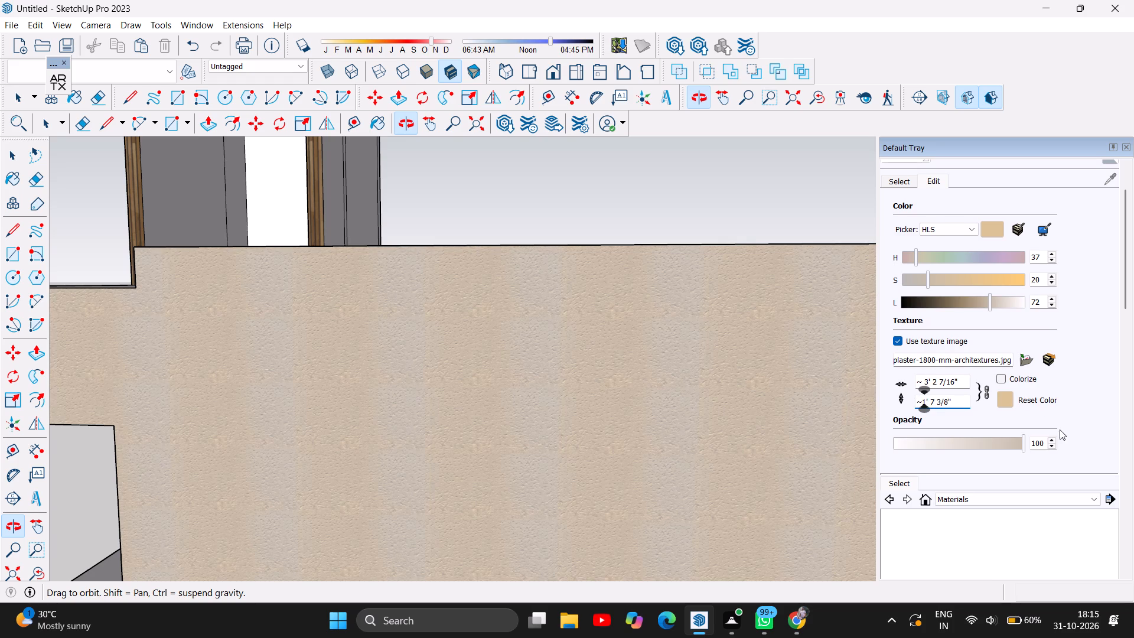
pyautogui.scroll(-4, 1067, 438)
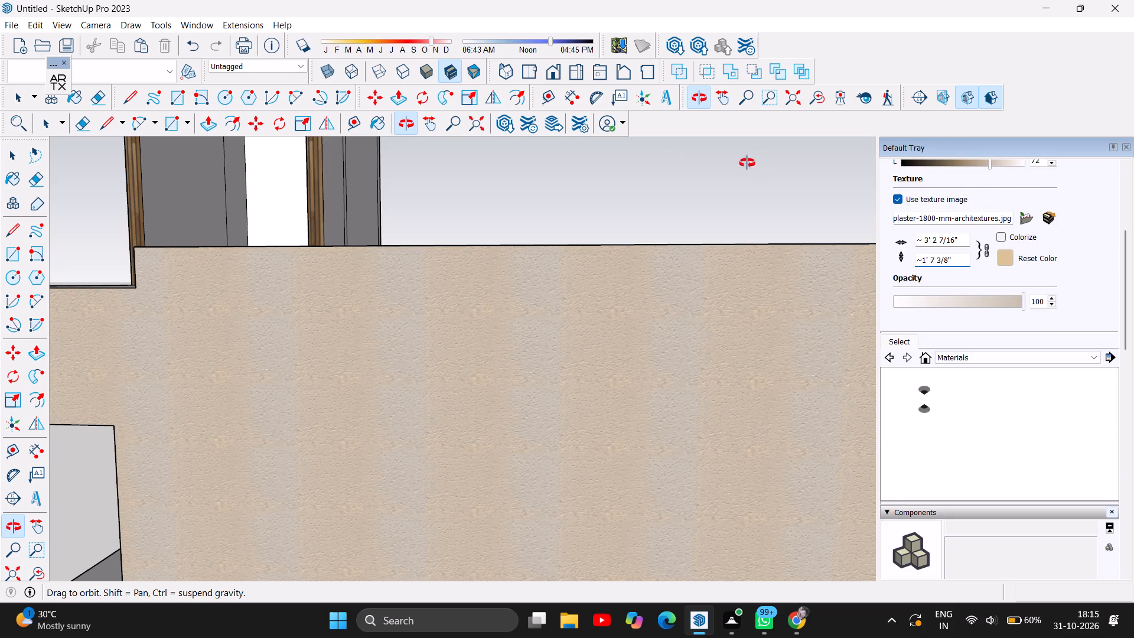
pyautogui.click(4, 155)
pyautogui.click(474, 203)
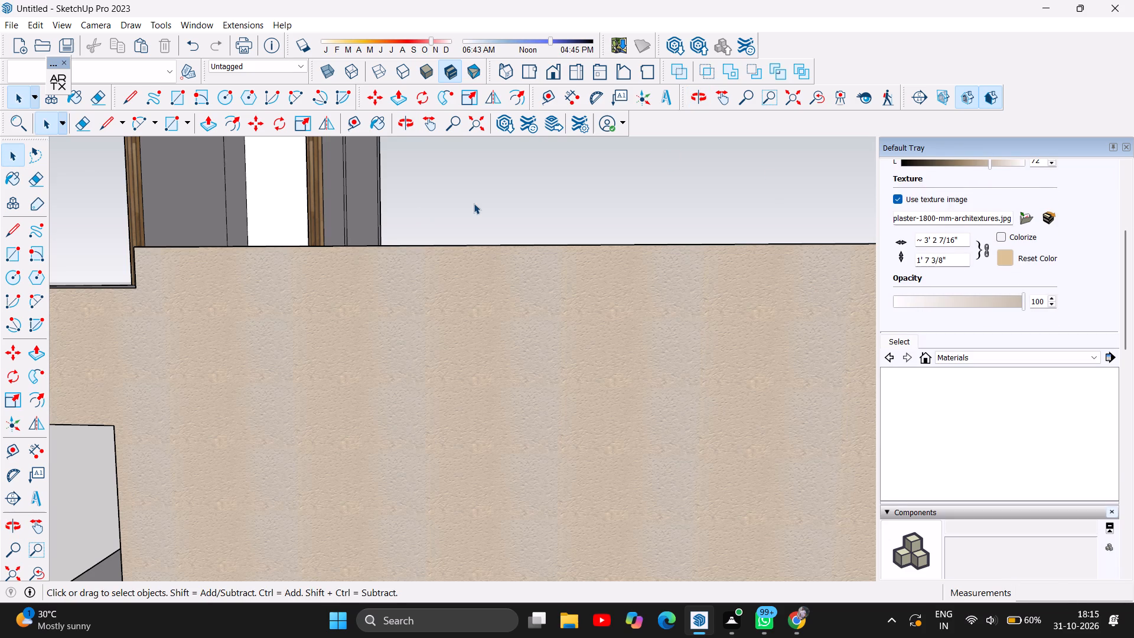
# Examine the adjusted plaster on the roof band and side wall, and the grey cladding around the entrance opening.
pyautogui.click(402, 123)
pyautogui.scroll(-3, 492, 281)
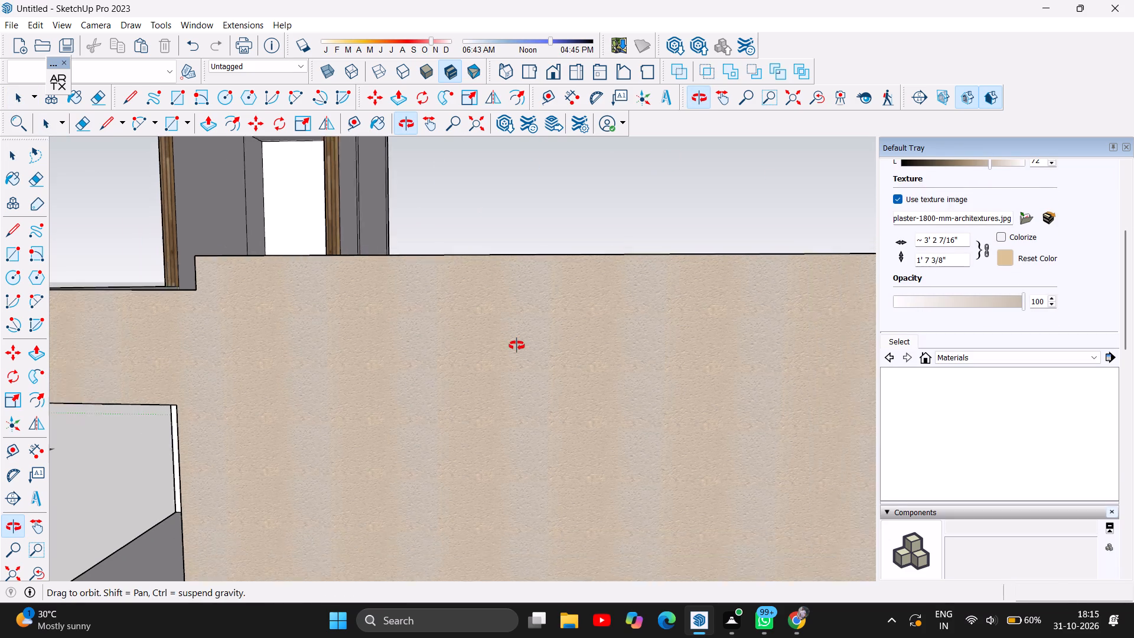
pyautogui.scroll(-3, 517, 346)
pyautogui.scroll(1, 533, 360)
pyautogui.scroll(-1, 533, 360)
pyautogui.moveTo(323, 376); pyautogui.dragTo(664, 356)
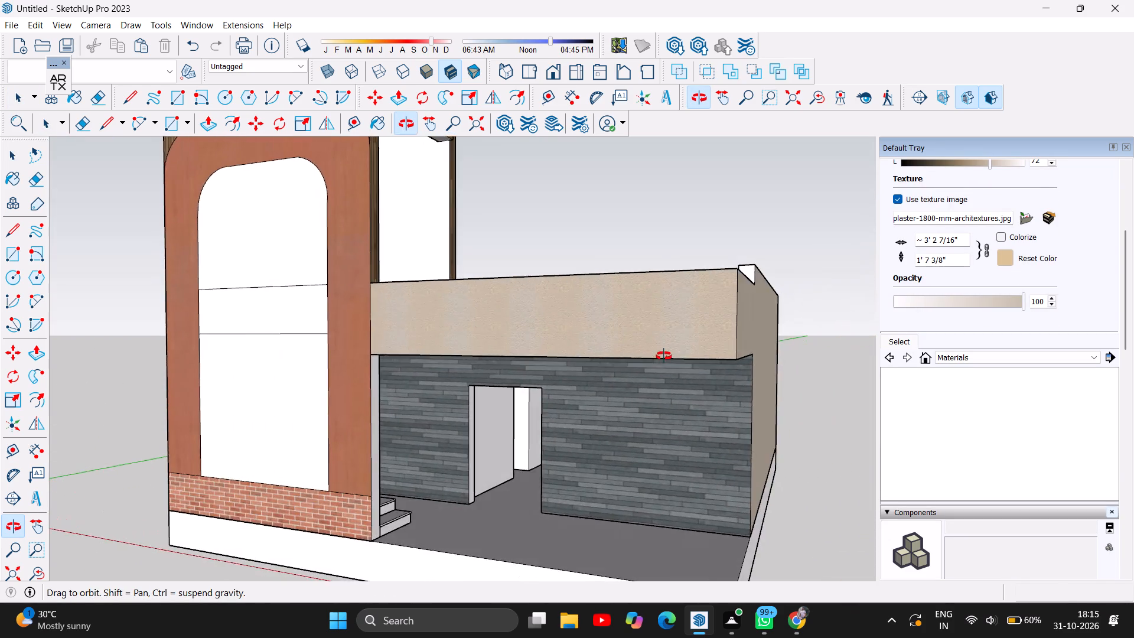
pyautogui.moveTo(664, 356); pyautogui.dragTo(762, 356)
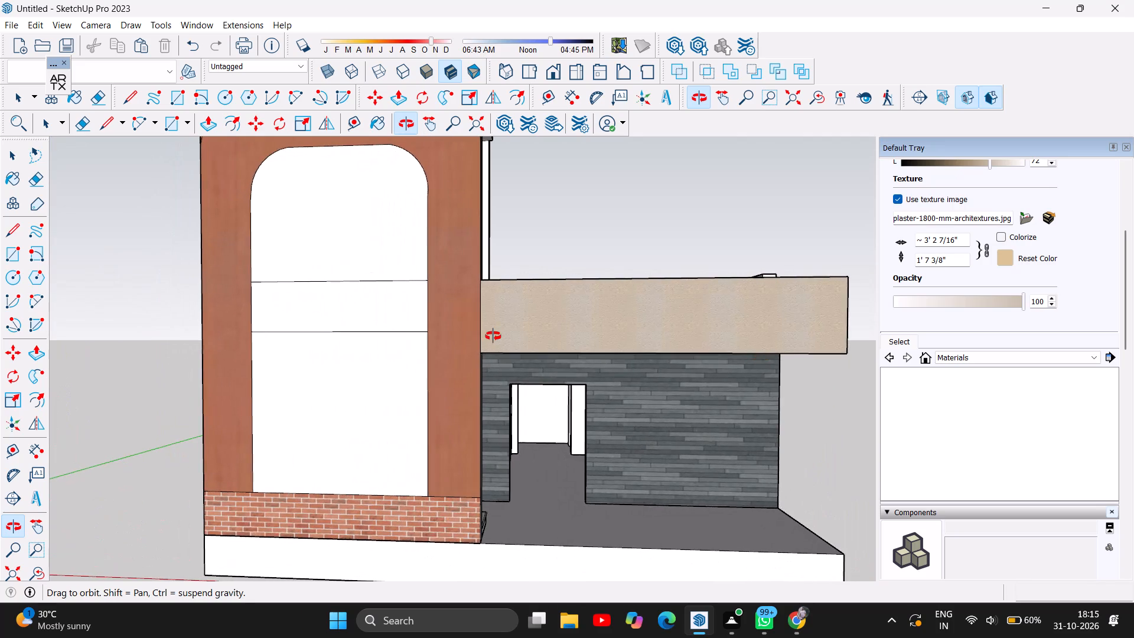
pyautogui.scroll(-3, 493, 336)
pyautogui.moveTo(509, 404); pyautogui.dragTo(188, 420)
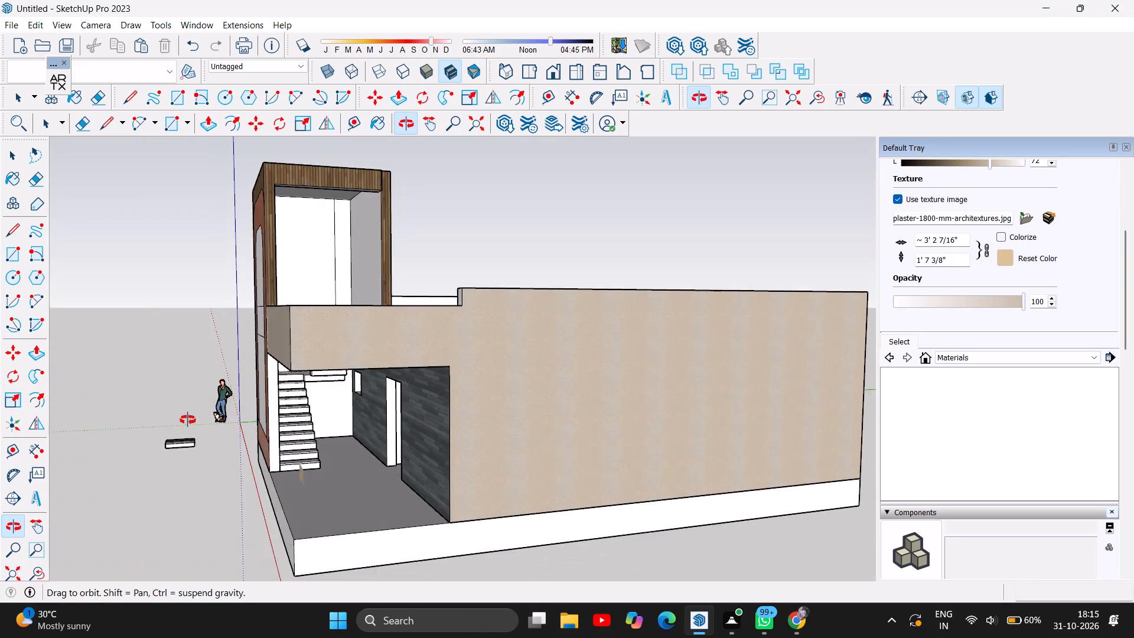
pyautogui.moveTo(188, 420); pyautogui.dragTo(229, 438)
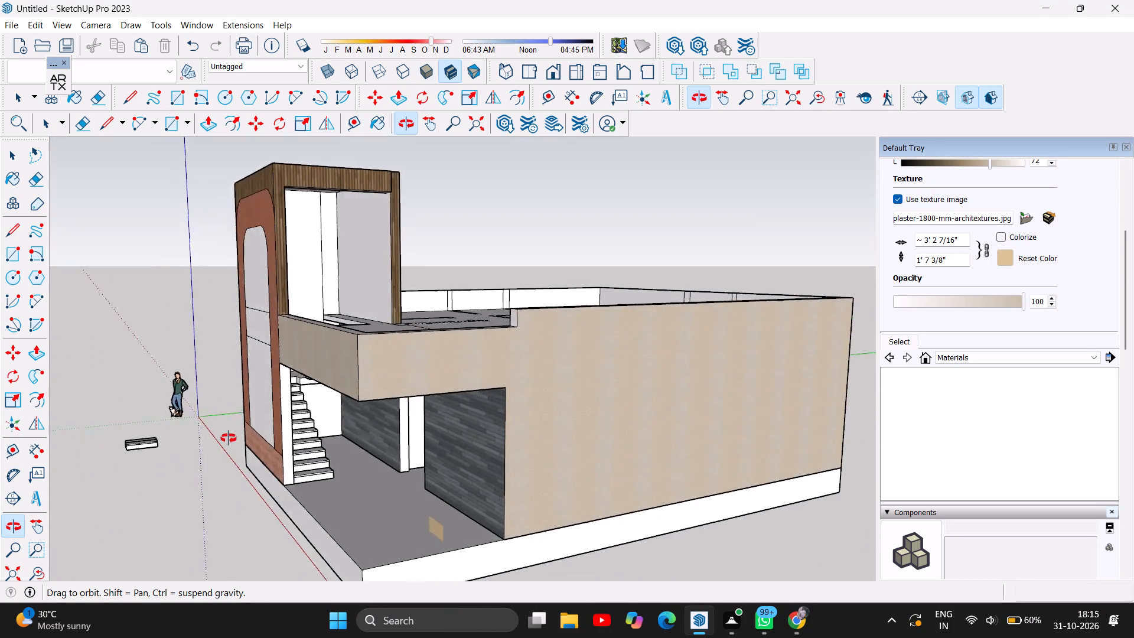
pyautogui.moveTo(229, 438); pyautogui.dragTo(434, 421)
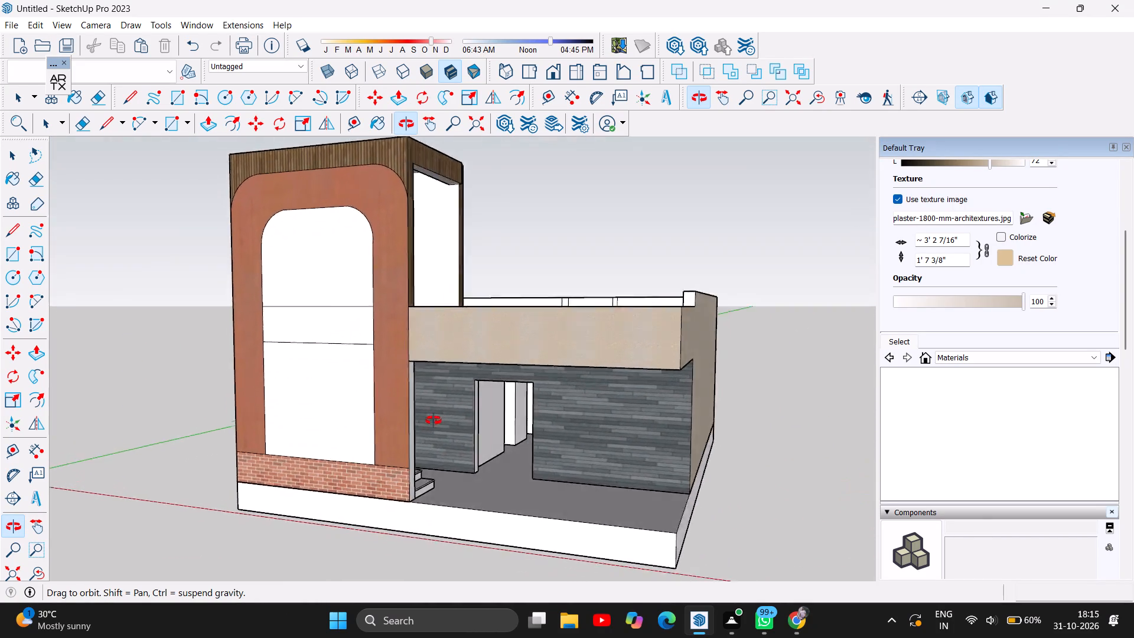
pyautogui.moveTo(434, 421); pyautogui.dragTo(506, 394)
pyautogui.moveTo(524, 415); pyautogui.dragTo(535, 428)
pyautogui.moveTo(547, 427); pyautogui.dragTo(582, 429)
pyautogui.scroll(4, 695, 490)
pyautogui.scroll(1, 631, 401)
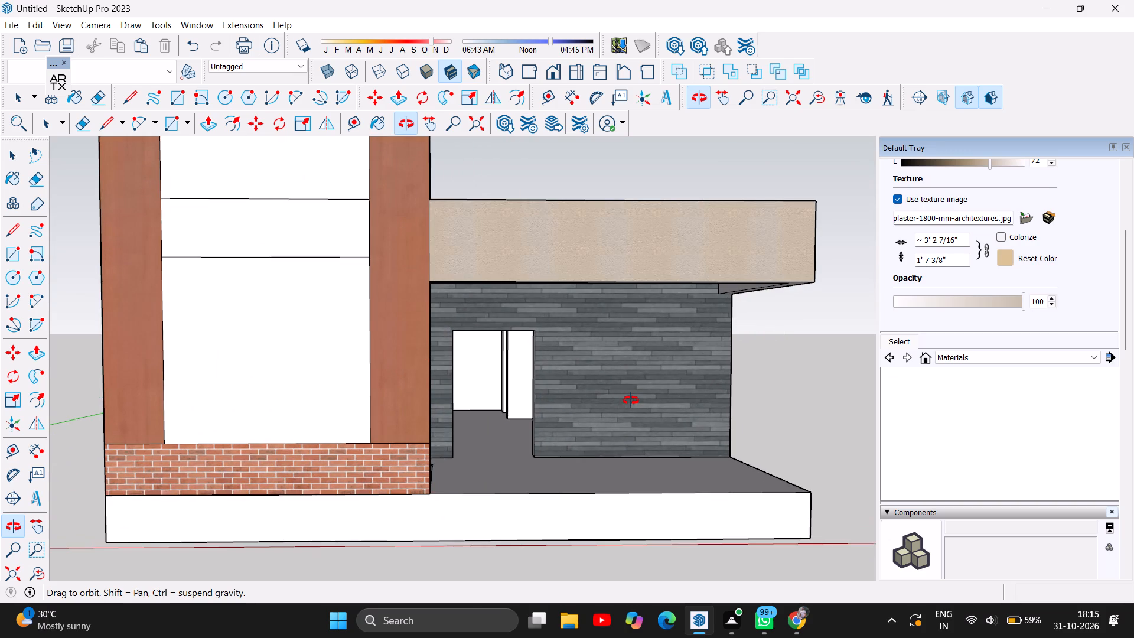
pyautogui.scroll(2, 631, 401)
pyautogui.scroll(2, 542, 334)
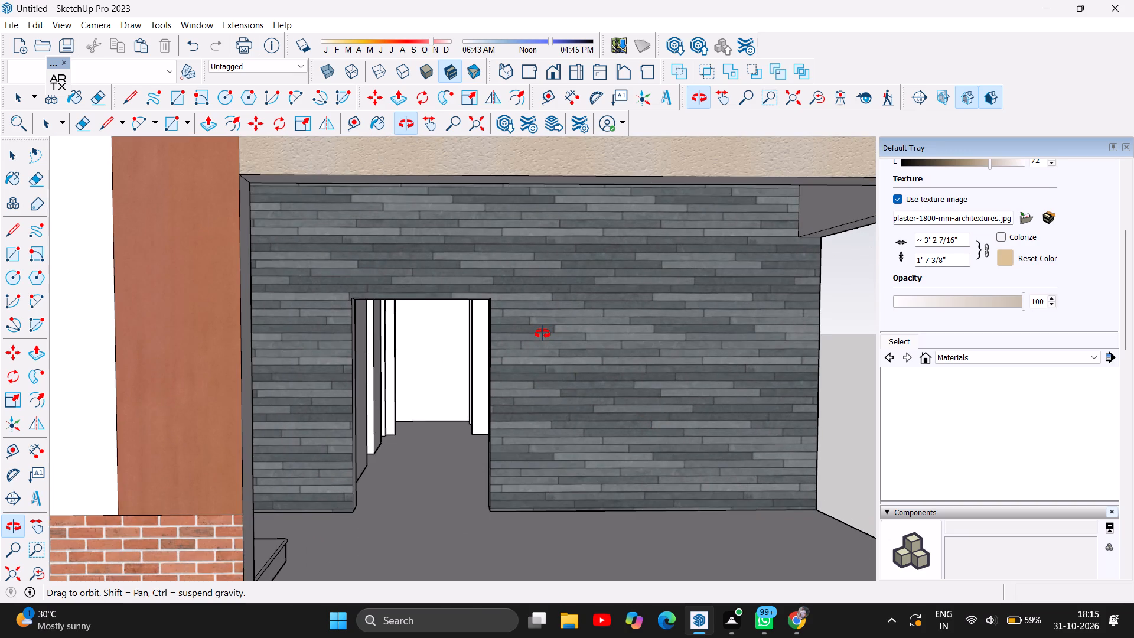
pyautogui.scroll(-2, 543, 334)
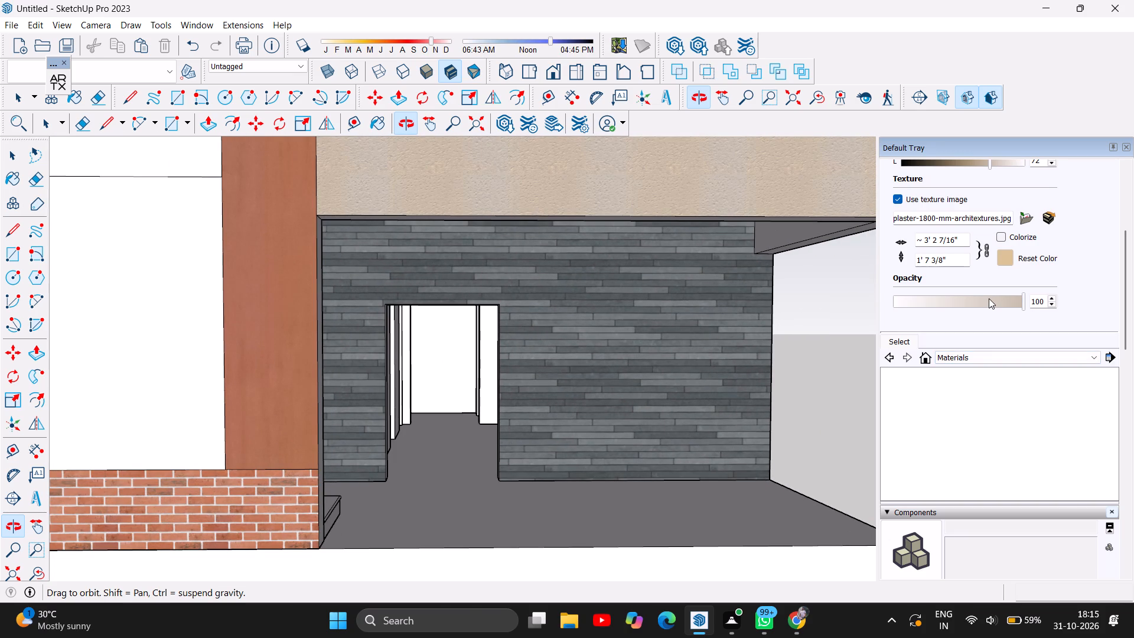
# Reset the chiselled plaster material's colour to that of its original texture and check it on the outer walls.
pyautogui.click(1006, 262)
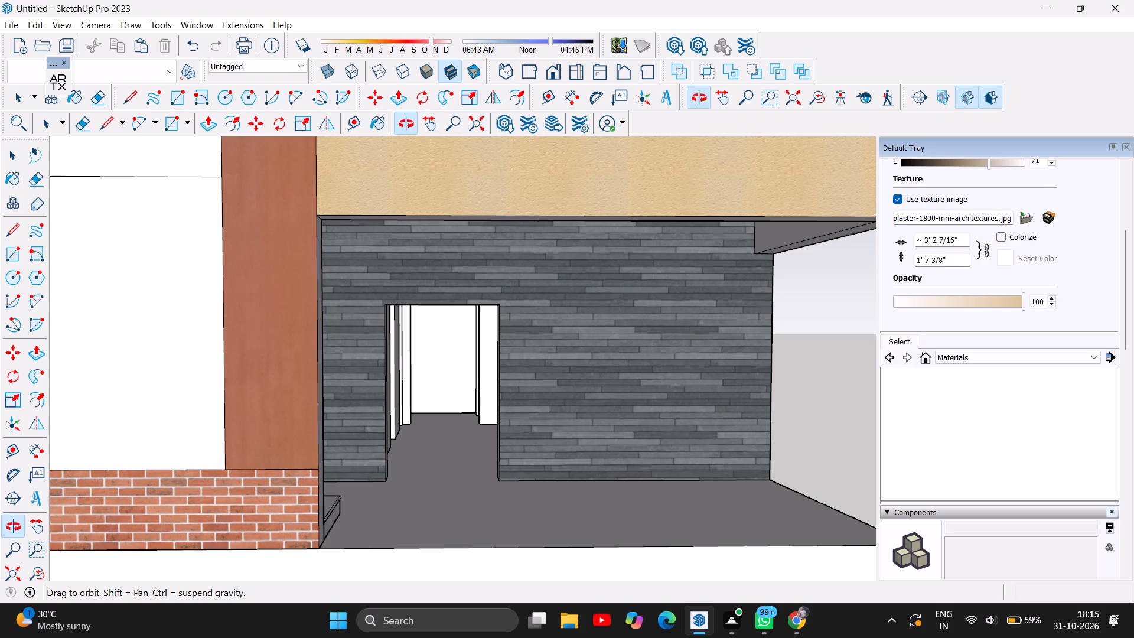
pyautogui.scroll(-3, 721, 480)
pyautogui.scroll(-4, 410, 479)
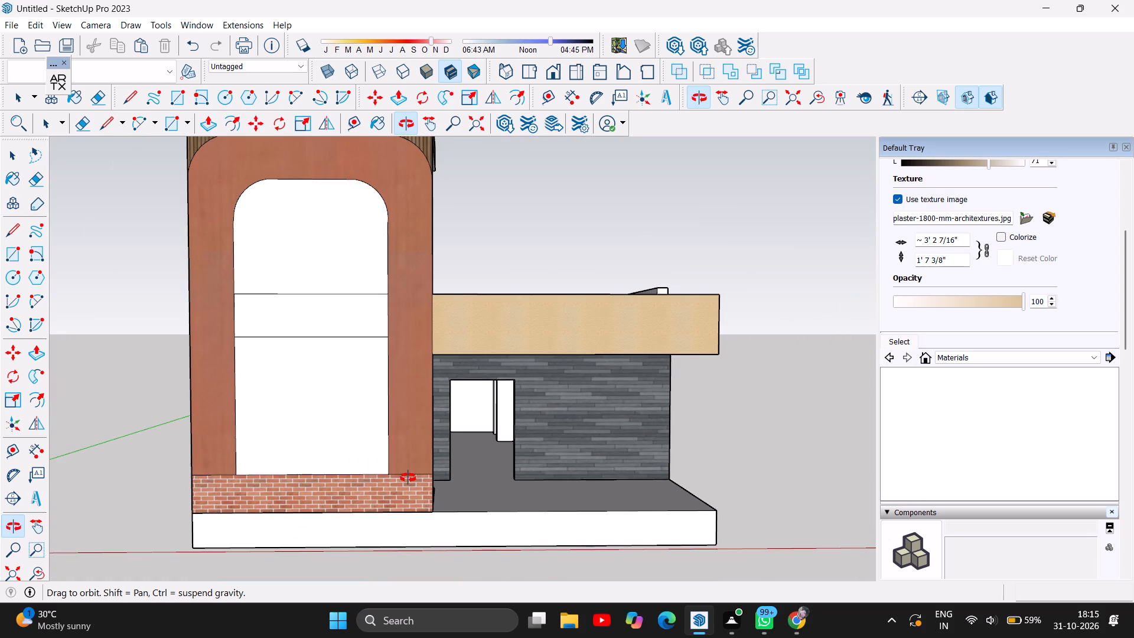
pyautogui.moveTo(774, 464); pyautogui.dragTo(566, 447)
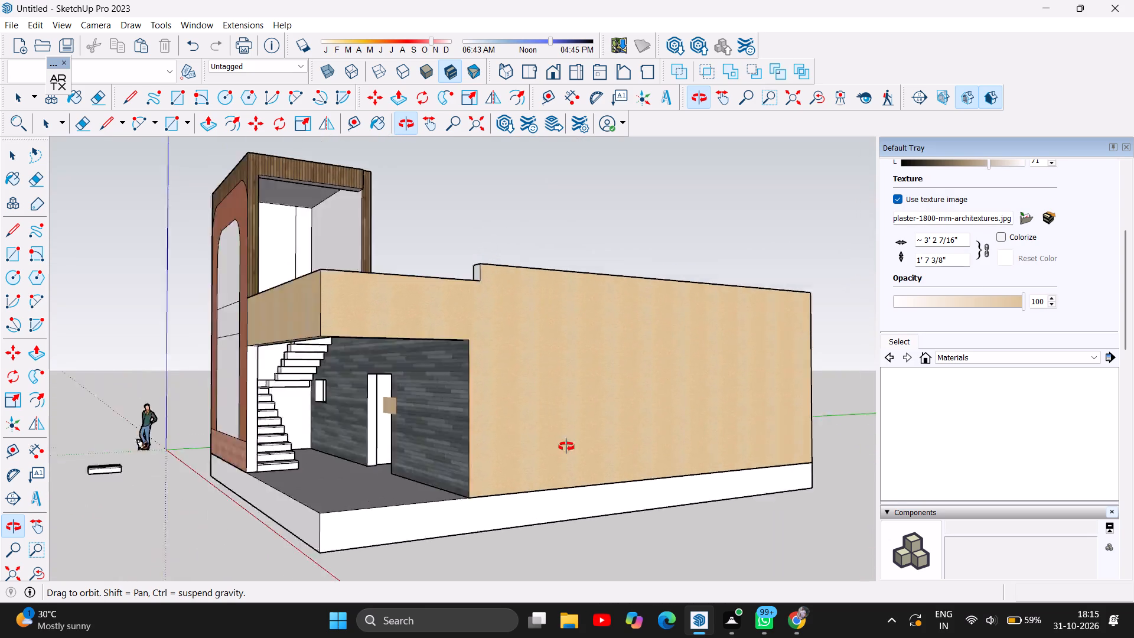
pyautogui.moveTo(566, 447); pyautogui.dragTo(730, 453)
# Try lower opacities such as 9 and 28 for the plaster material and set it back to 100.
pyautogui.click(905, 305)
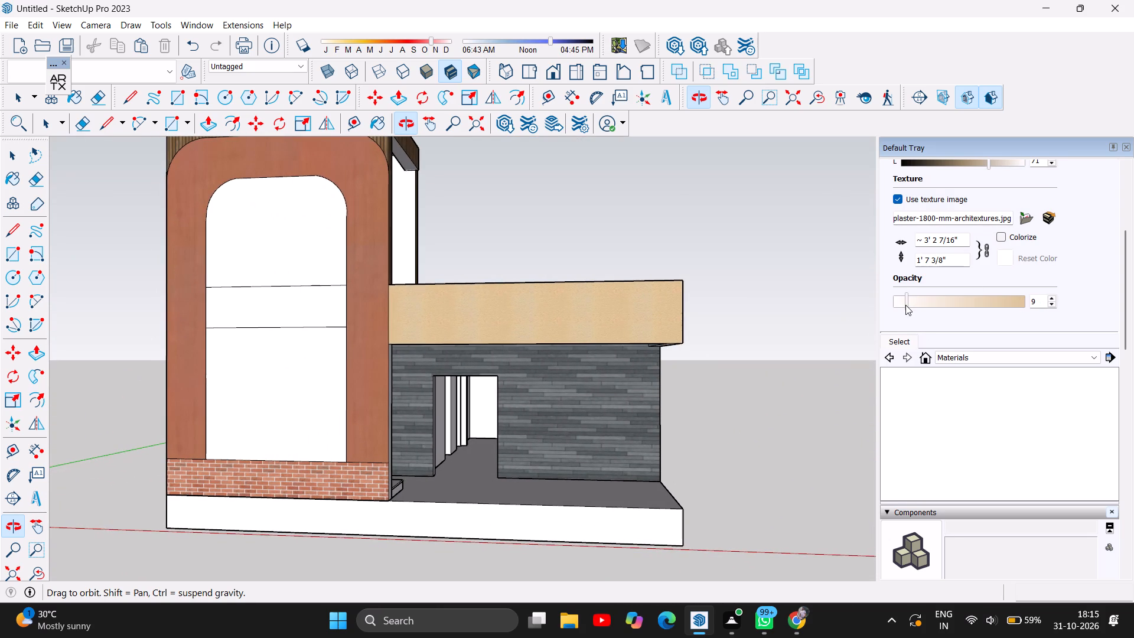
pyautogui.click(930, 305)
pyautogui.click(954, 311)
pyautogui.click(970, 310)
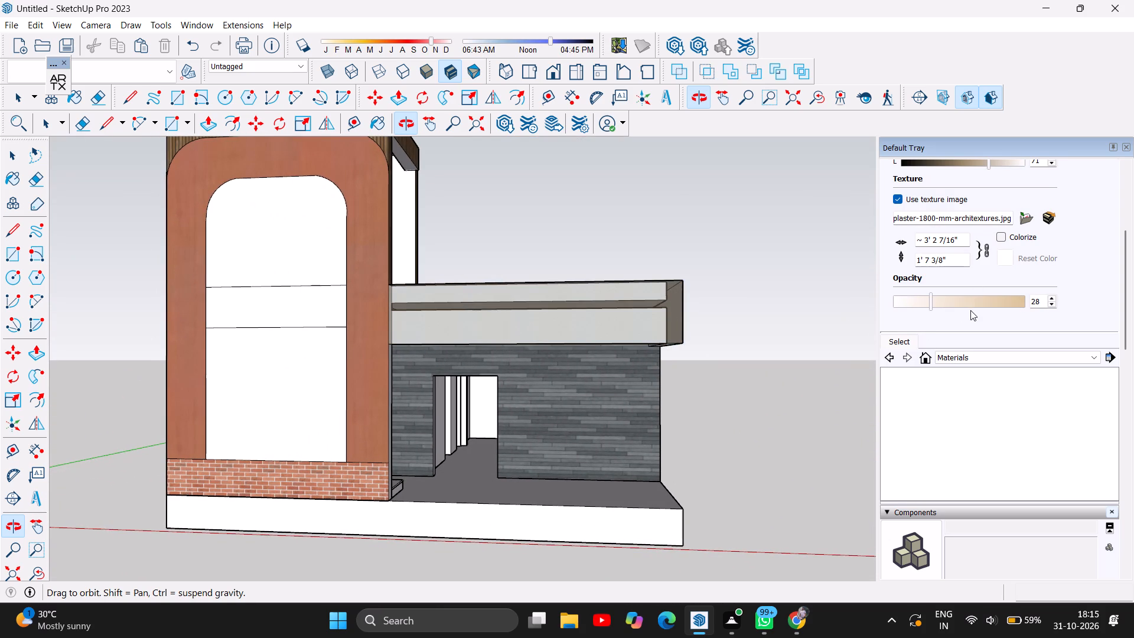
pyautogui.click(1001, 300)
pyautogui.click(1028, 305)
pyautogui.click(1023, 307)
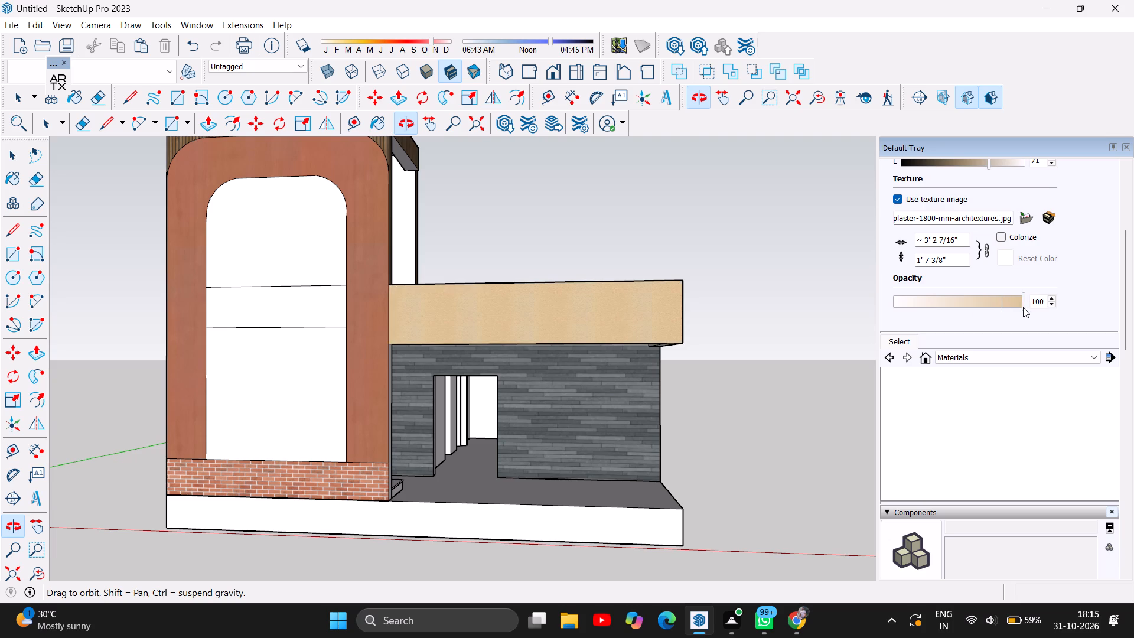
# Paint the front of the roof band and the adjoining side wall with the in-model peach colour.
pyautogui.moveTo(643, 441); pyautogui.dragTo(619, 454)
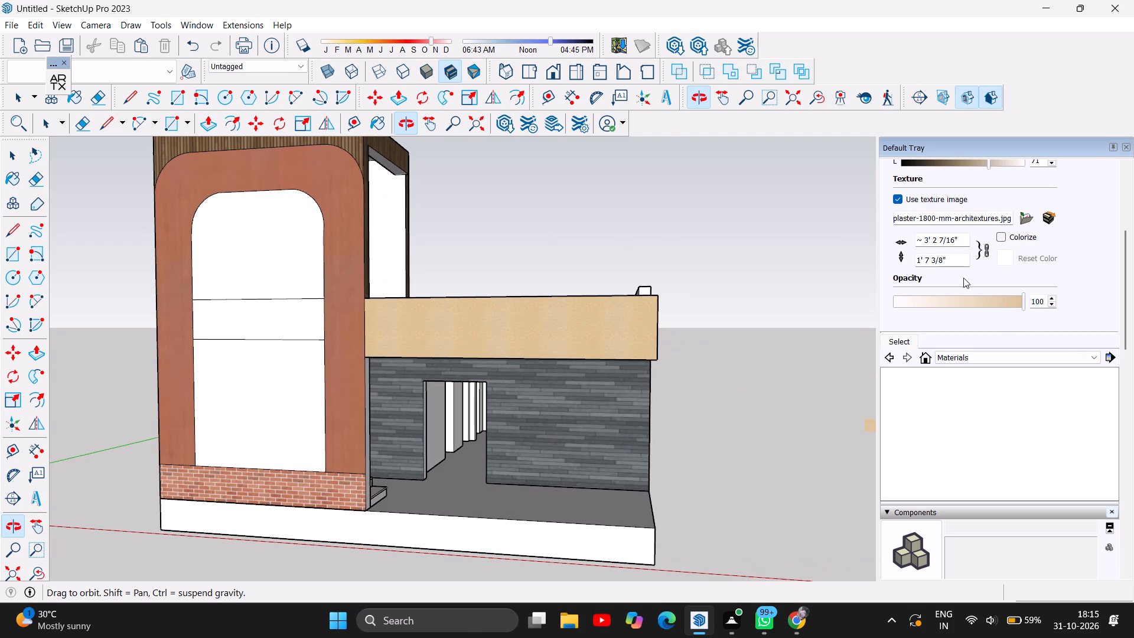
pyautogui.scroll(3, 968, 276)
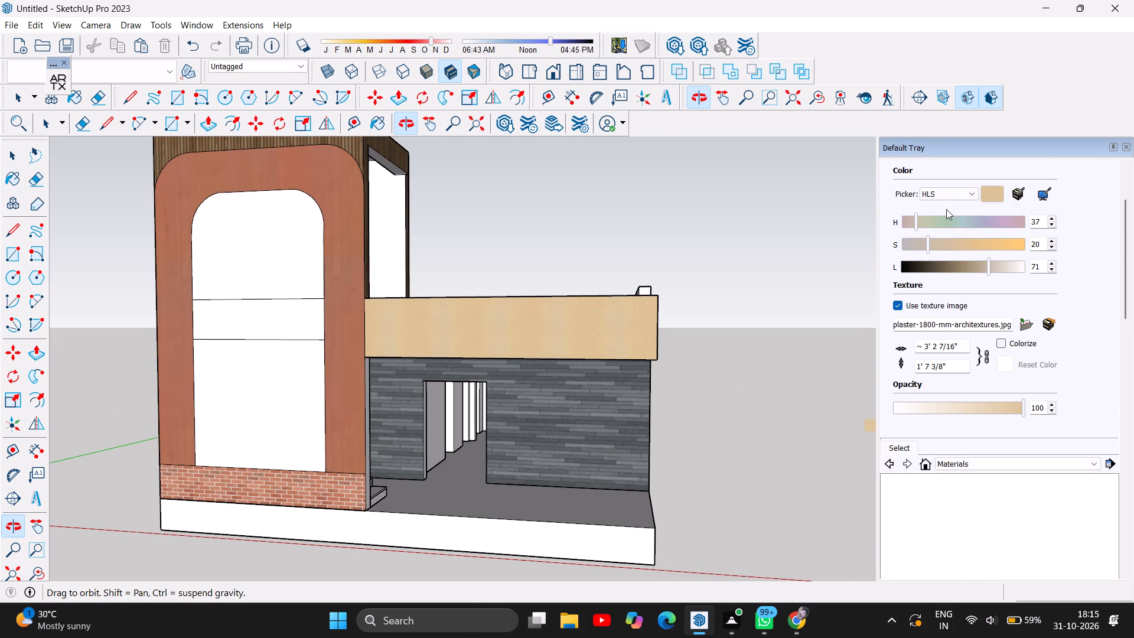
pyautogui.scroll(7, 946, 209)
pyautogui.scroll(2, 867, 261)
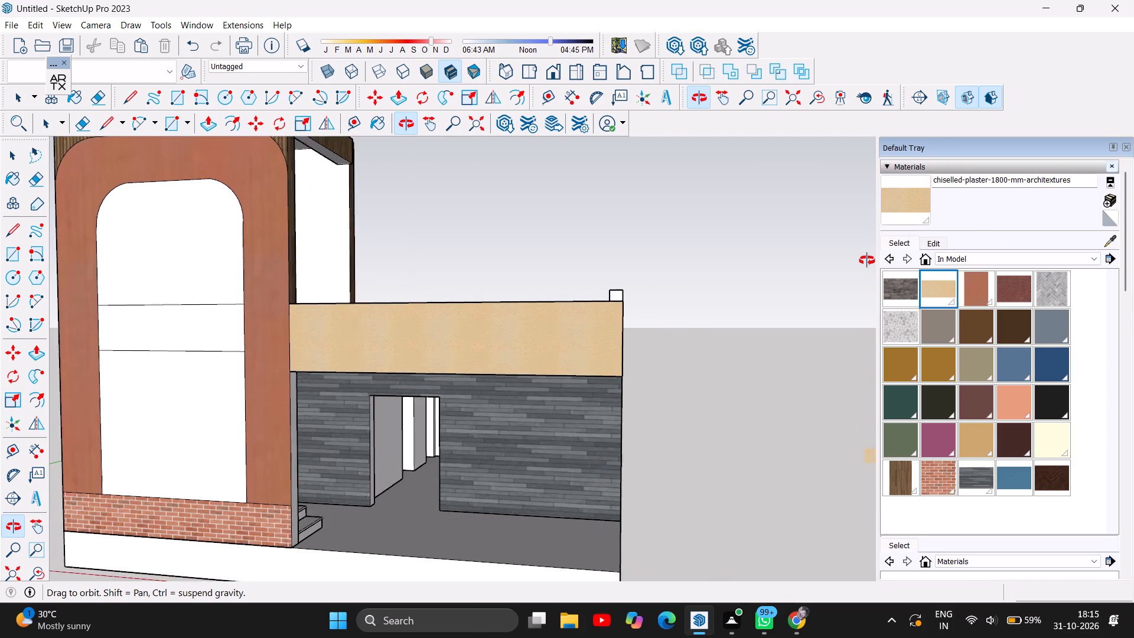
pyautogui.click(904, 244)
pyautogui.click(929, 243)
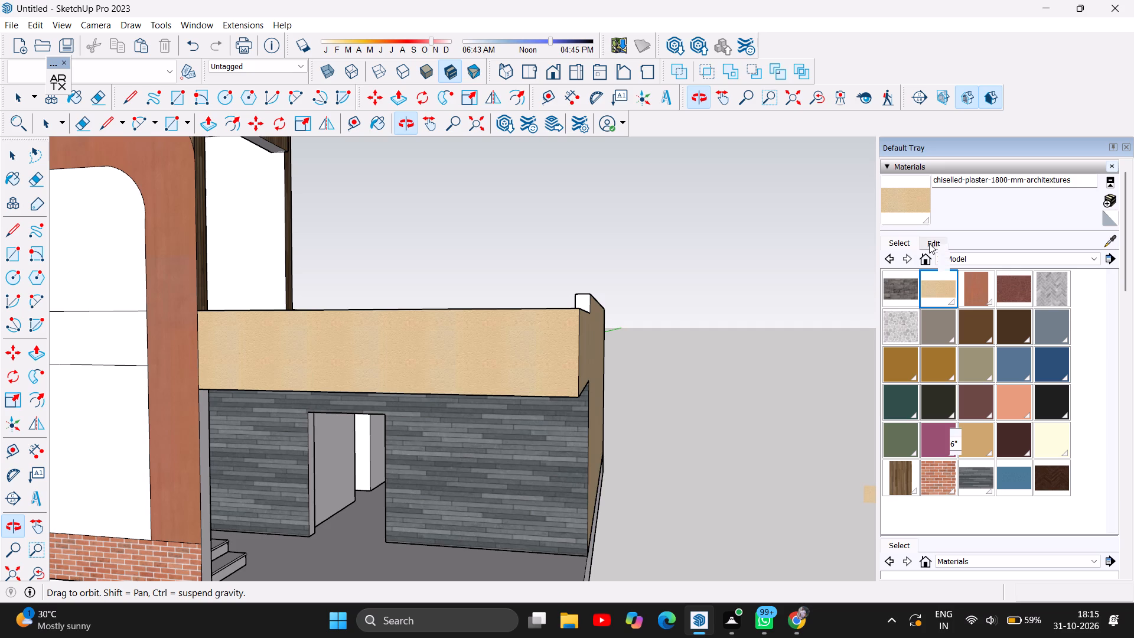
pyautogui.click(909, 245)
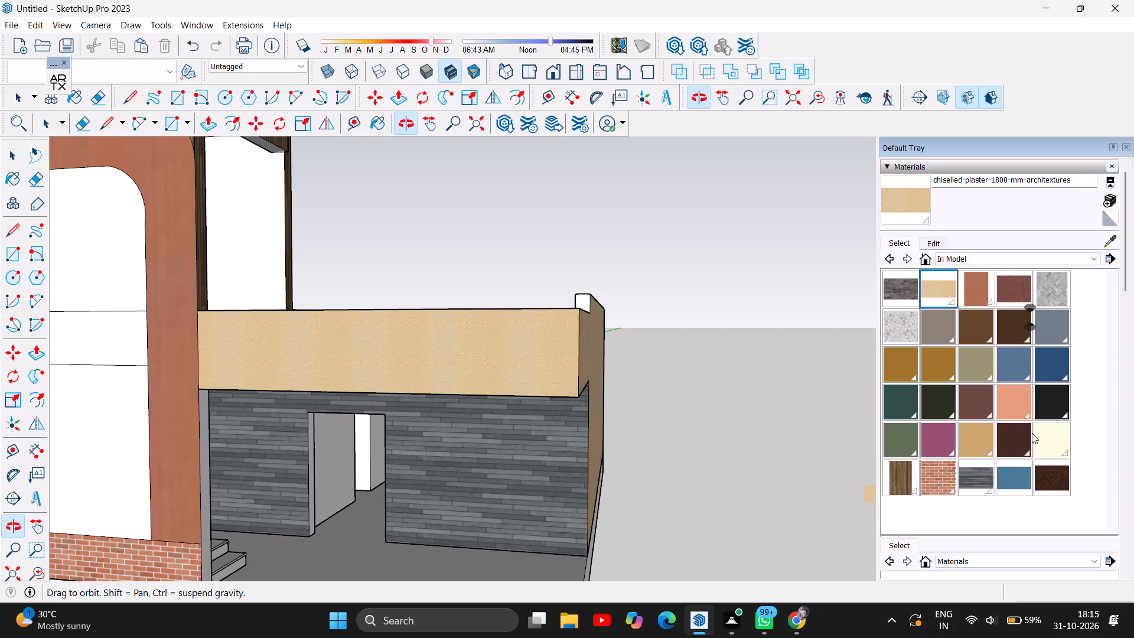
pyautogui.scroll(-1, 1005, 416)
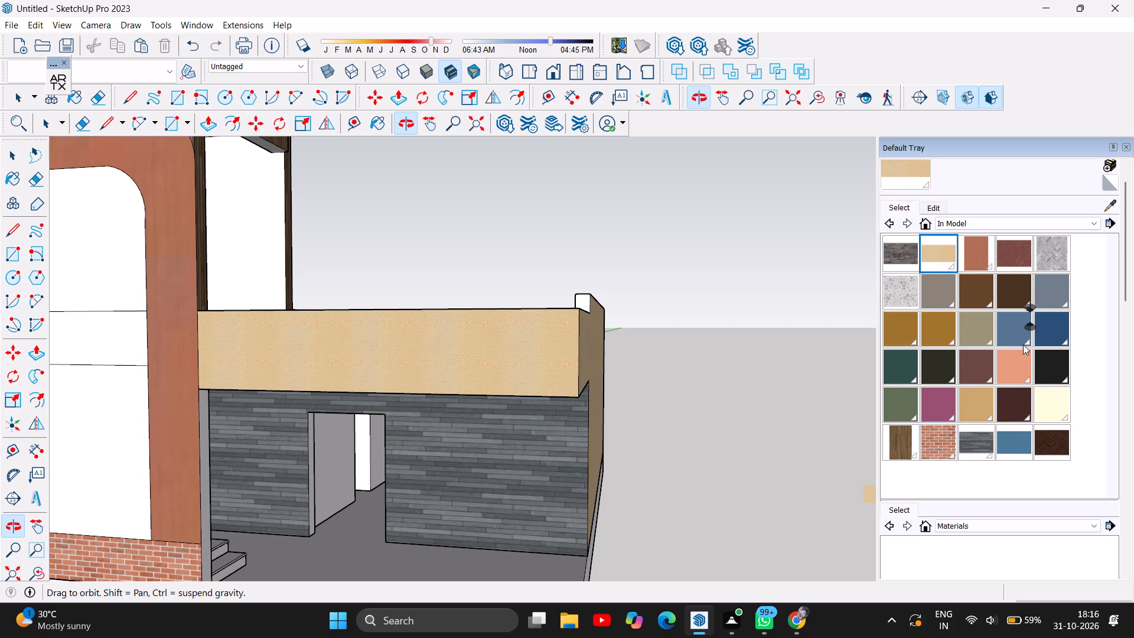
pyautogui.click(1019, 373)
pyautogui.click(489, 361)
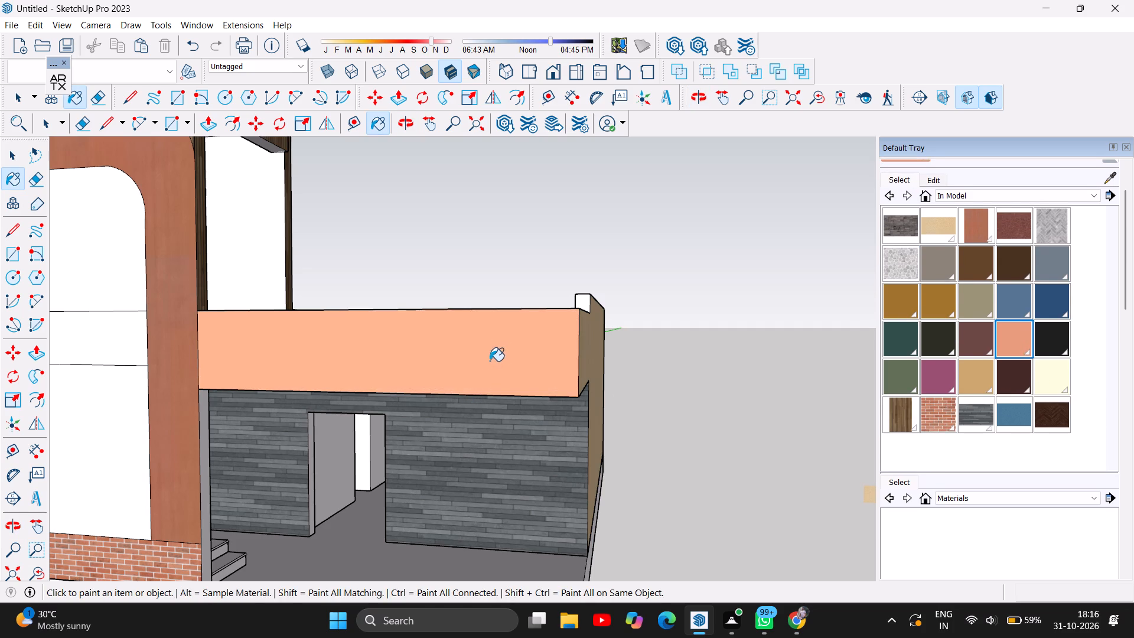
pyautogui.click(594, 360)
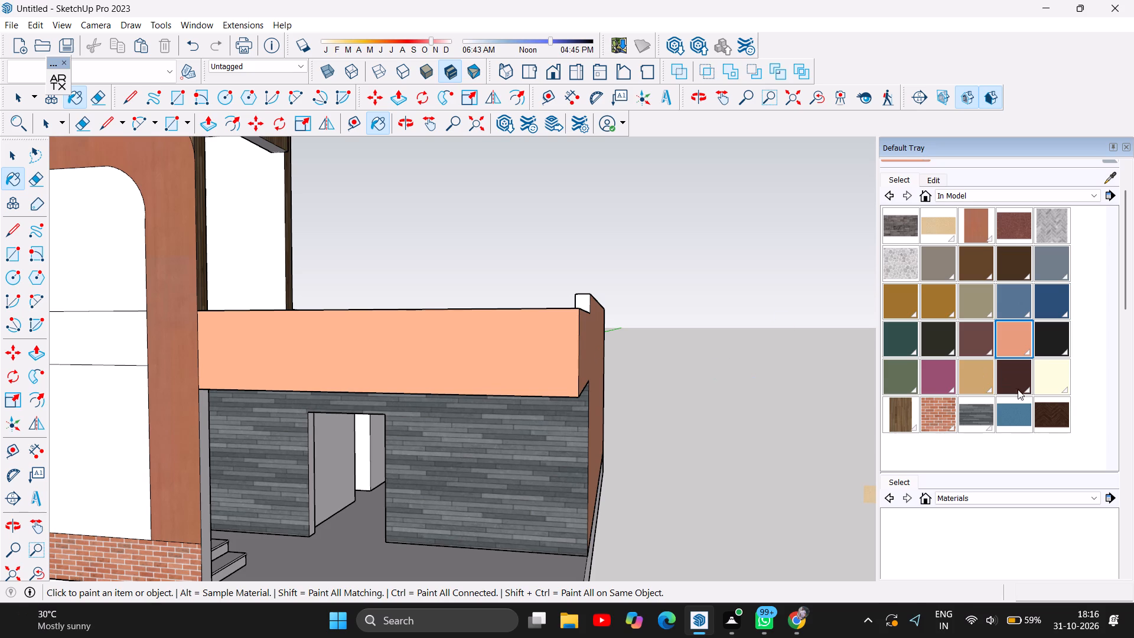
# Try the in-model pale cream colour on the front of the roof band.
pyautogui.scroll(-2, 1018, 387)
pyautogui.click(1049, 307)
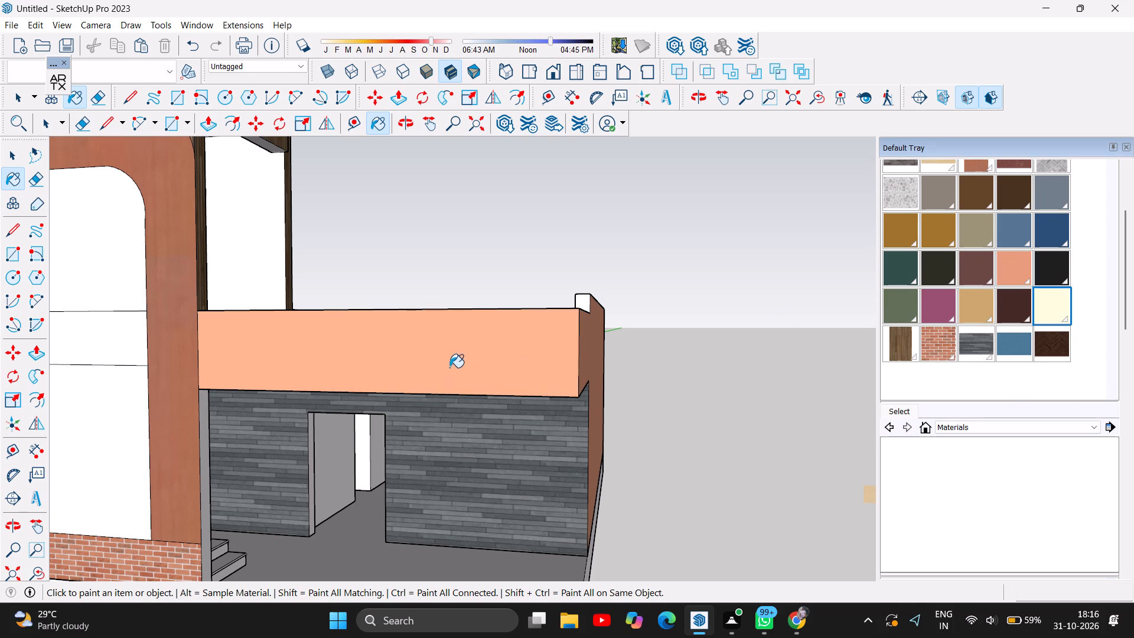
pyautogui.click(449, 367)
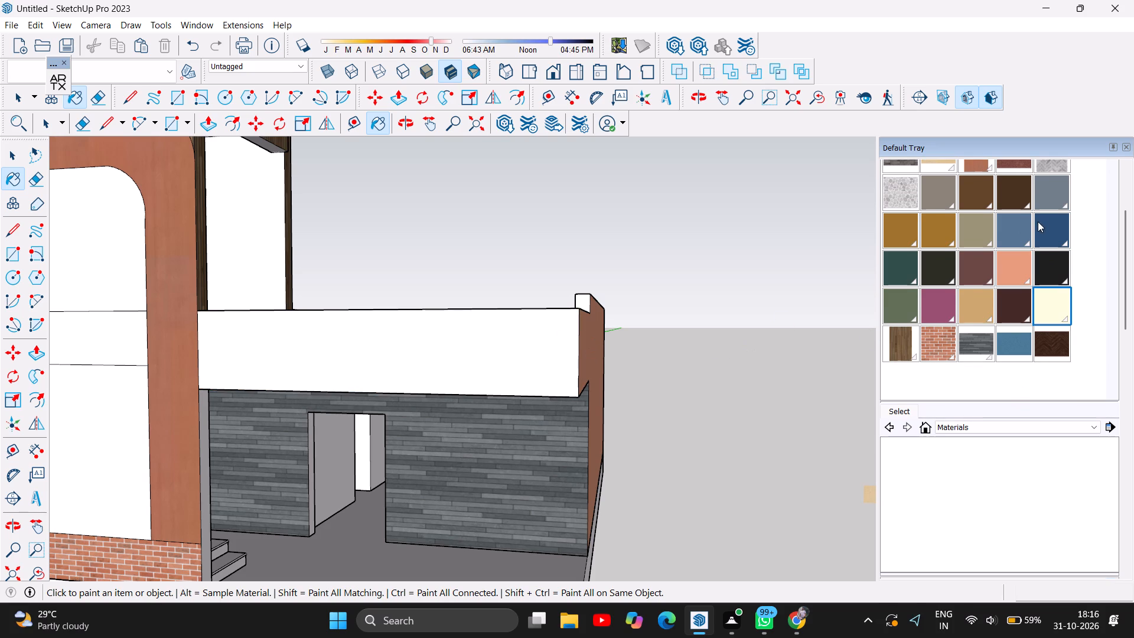
# Paint the front of the roof band and the adjoining side wall with the blue-grey Heather_Cuffs material.
pyautogui.scroll(3, 1001, 241)
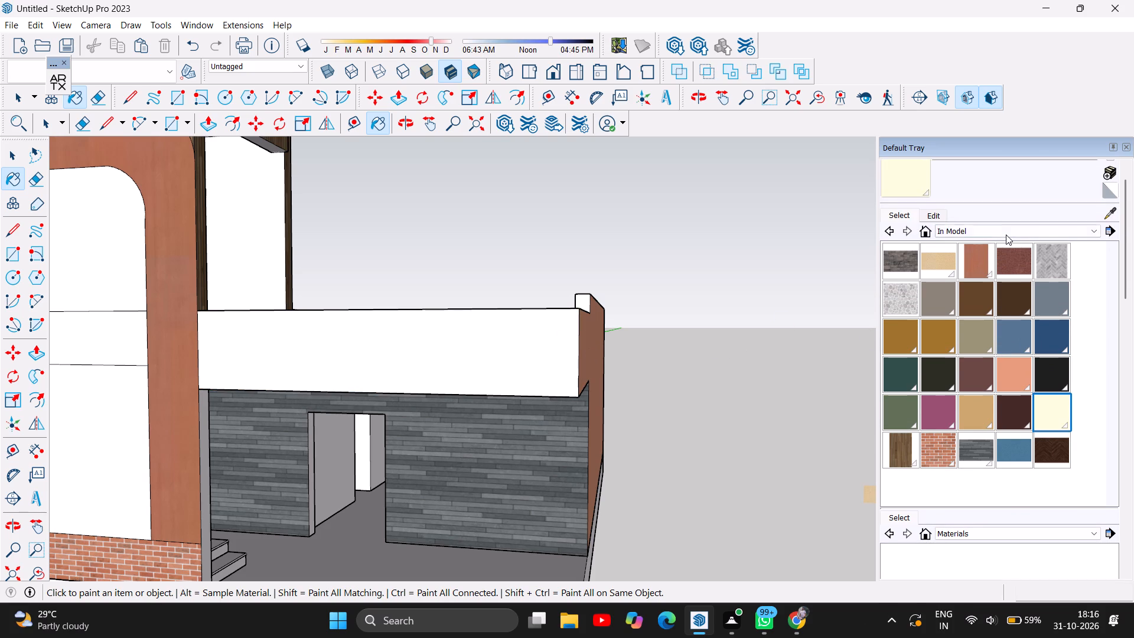
pyautogui.click(1053, 295)
pyautogui.click(535, 353)
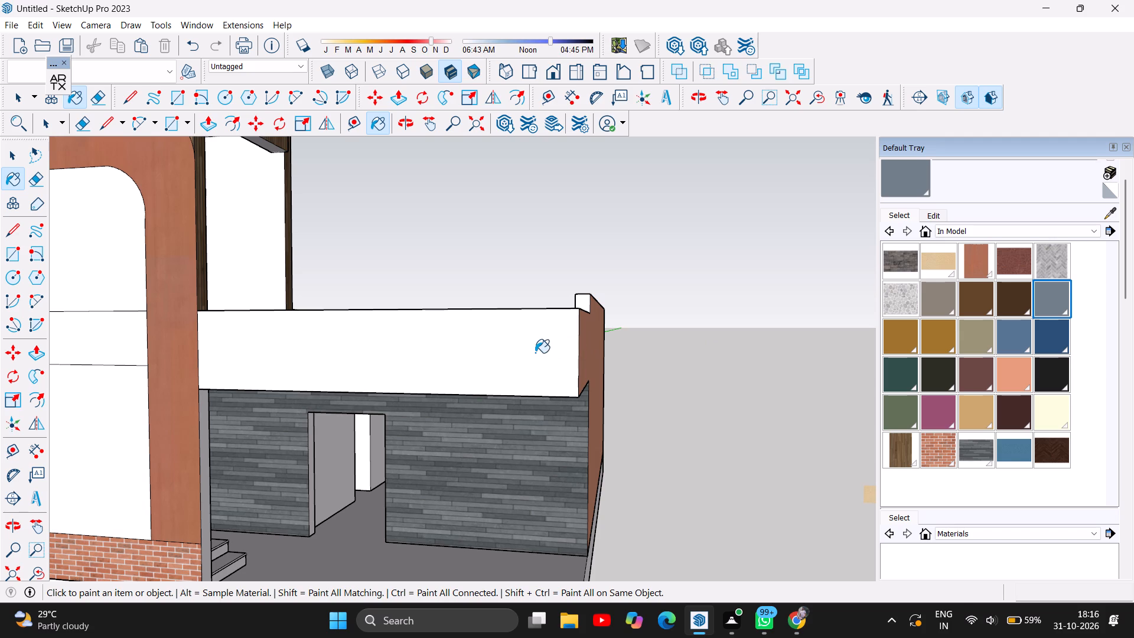
pyautogui.click(584, 347)
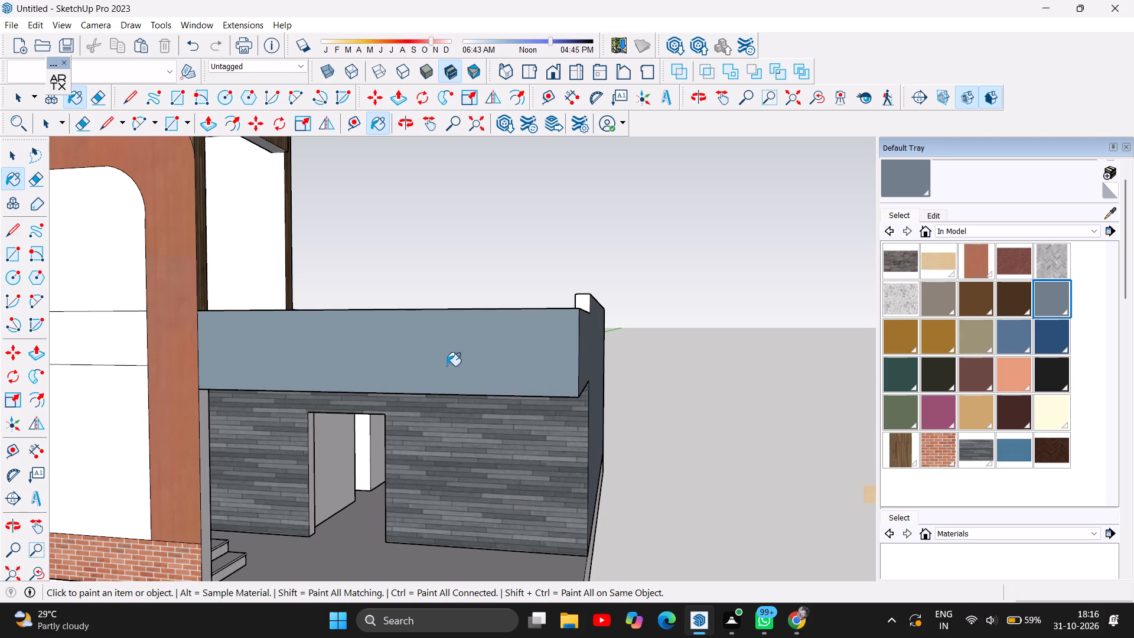
# Paint the house's rear wall with the blue-grey Heather_Cuffs material.
pyautogui.click(405, 133)
pyautogui.moveTo(664, 428); pyautogui.dragTo(308, 398)
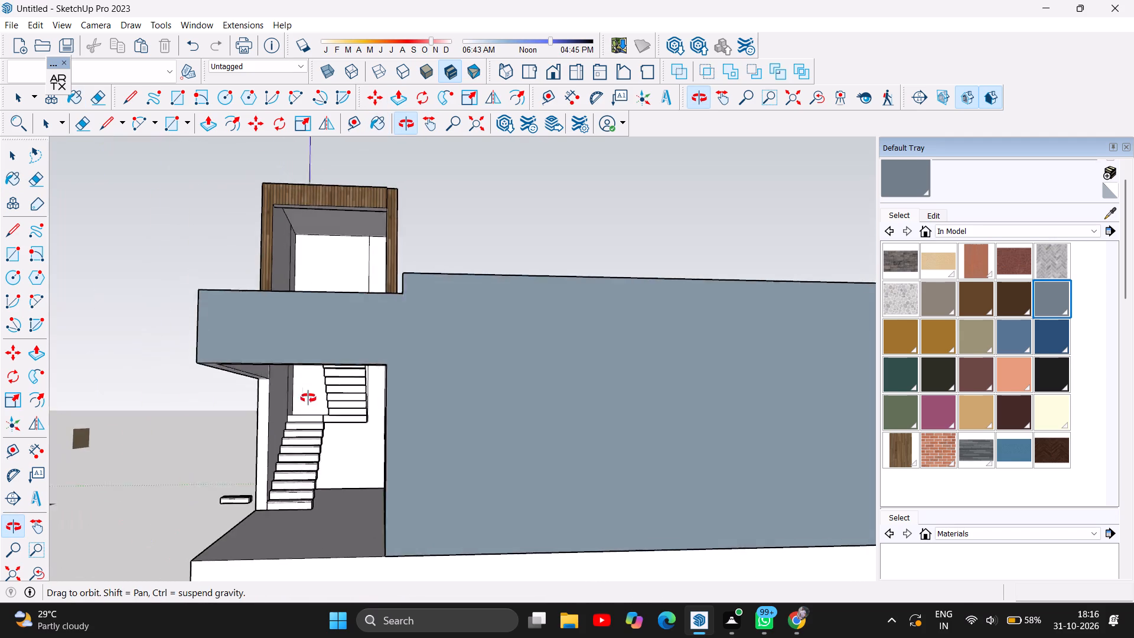
pyautogui.moveTo(308, 398); pyautogui.dragTo(302, 400)
pyautogui.moveTo(663, 418); pyautogui.dragTo(237, 393)
pyautogui.click(237, 393)
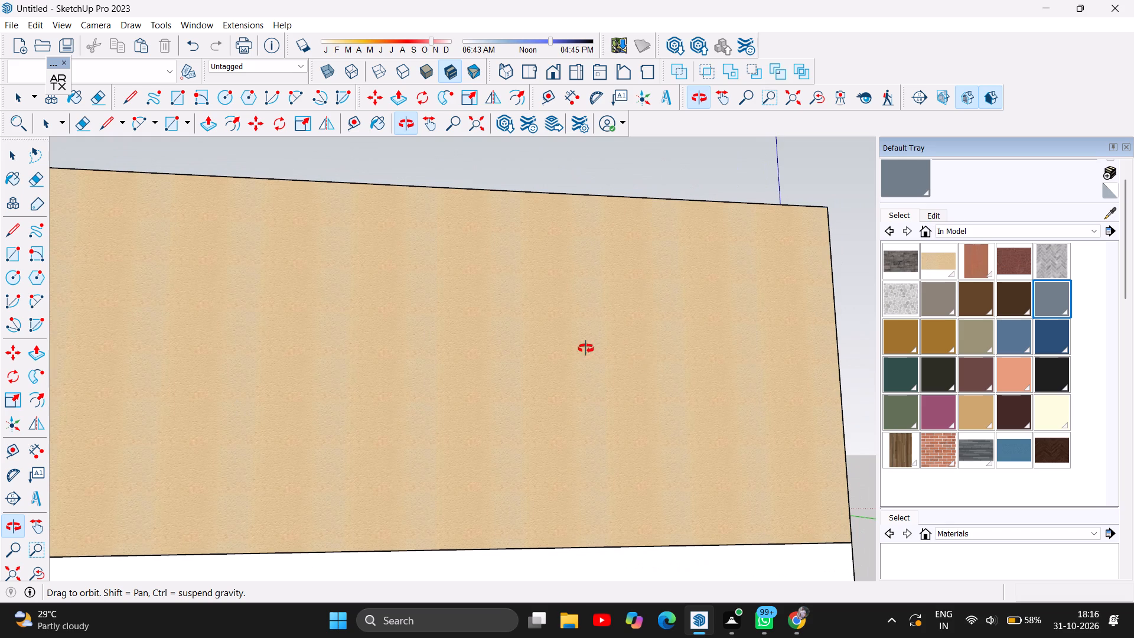
pyautogui.click(1051, 301)
pyautogui.click(572, 356)
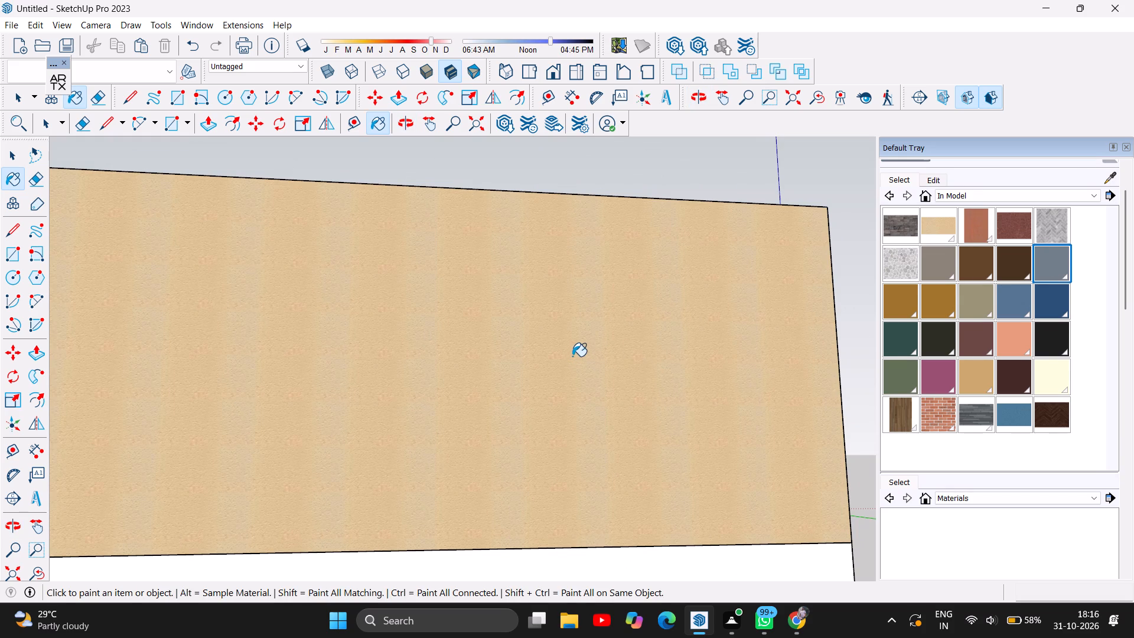
# Paint the opposite long side wall and the tower's adjoining side wall with the Heather_Cuffs material.
pyautogui.click(398, 126)
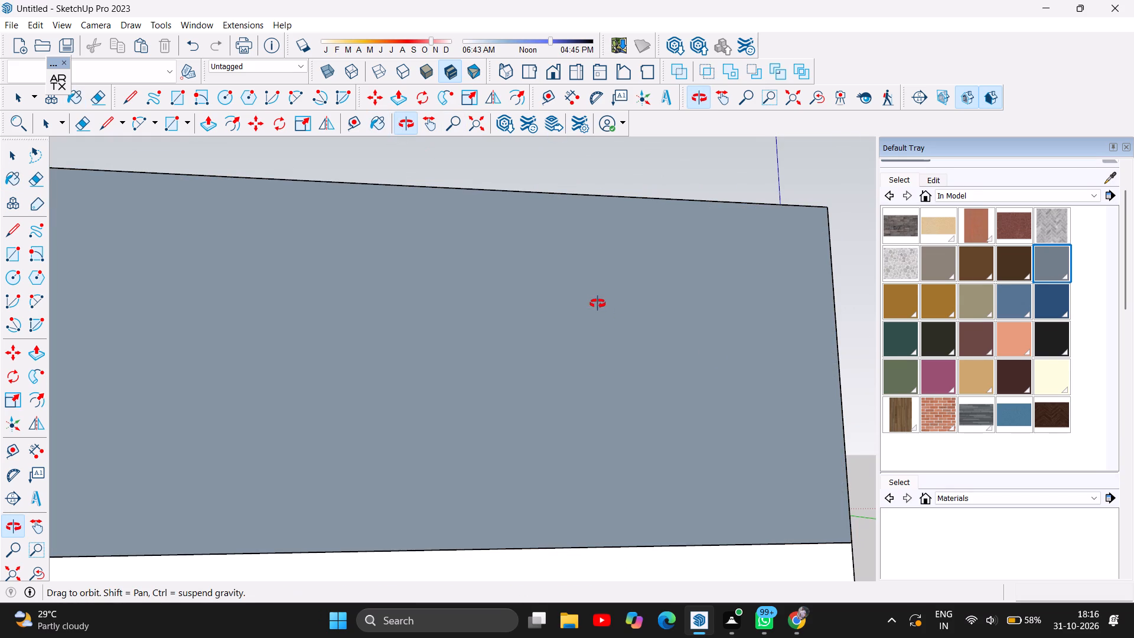
pyautogui.moveTo(592, 298); pyautogui.dragTo(297, 355)
pyautogui.click(572, 386)
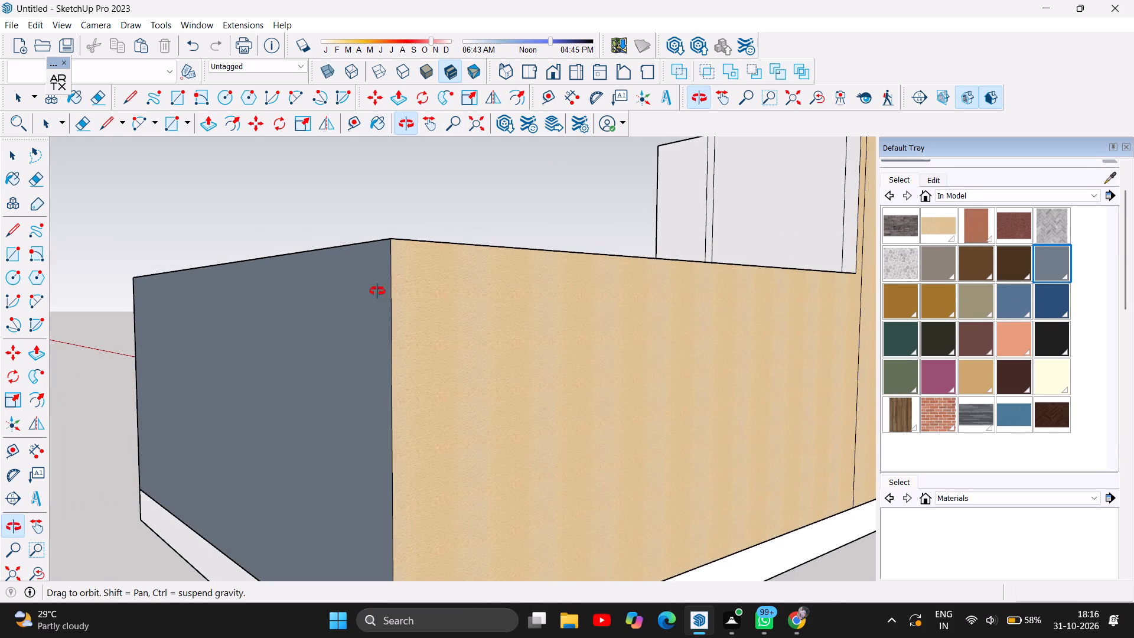
pyautogui.click(17, 183)
pyautogui.click(555, 370)
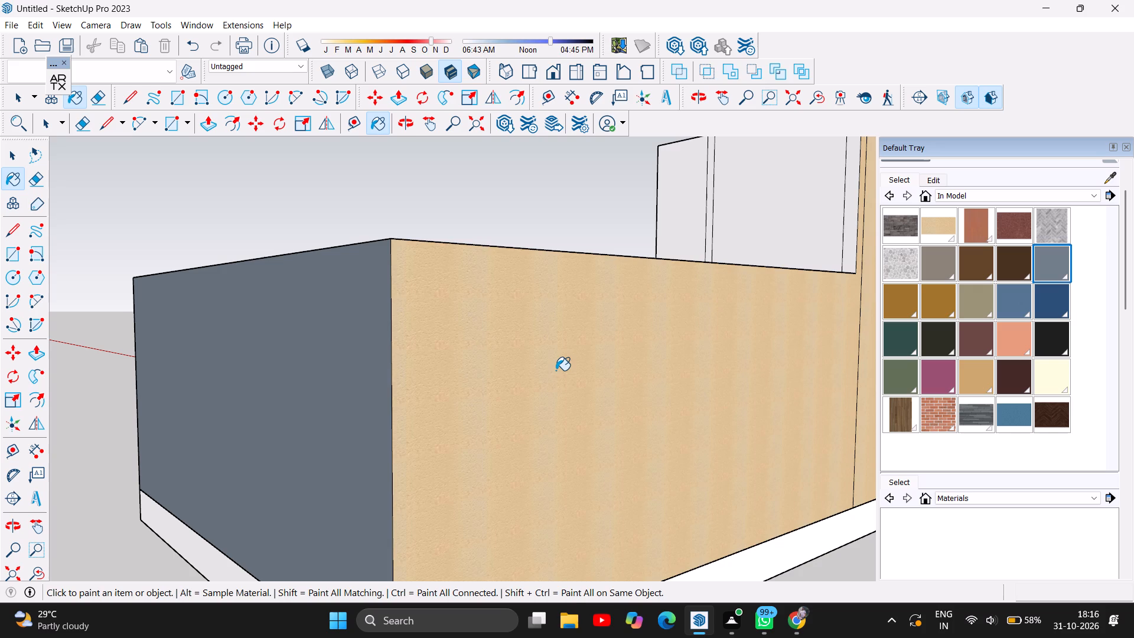
pyautogui.scroll(-4, 323, 366)
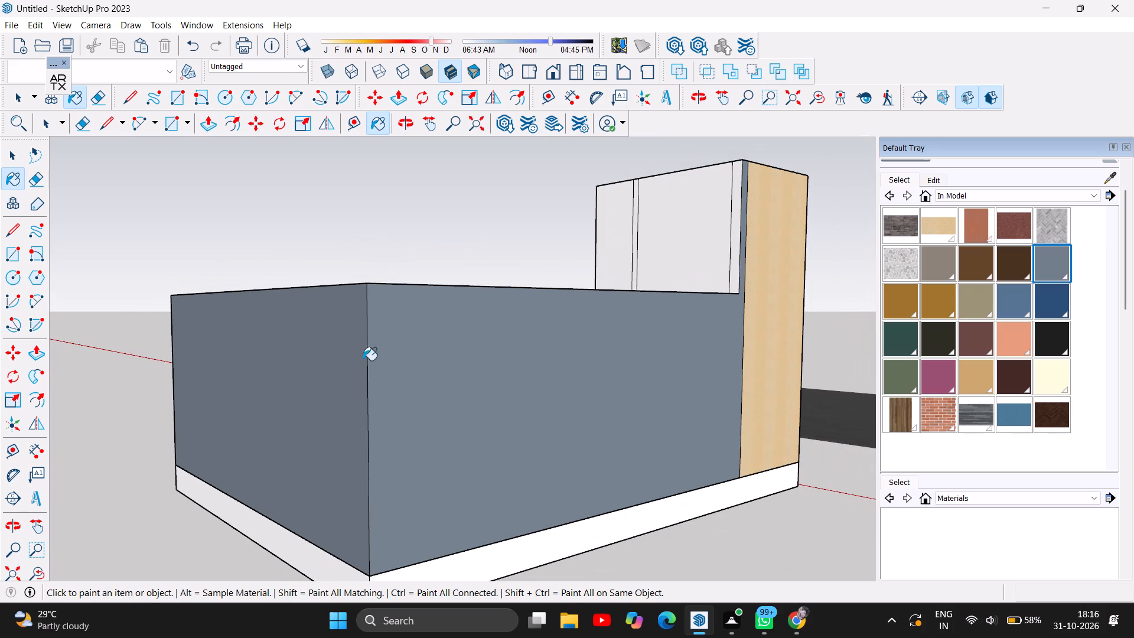
pyautogui.click(783, 328)
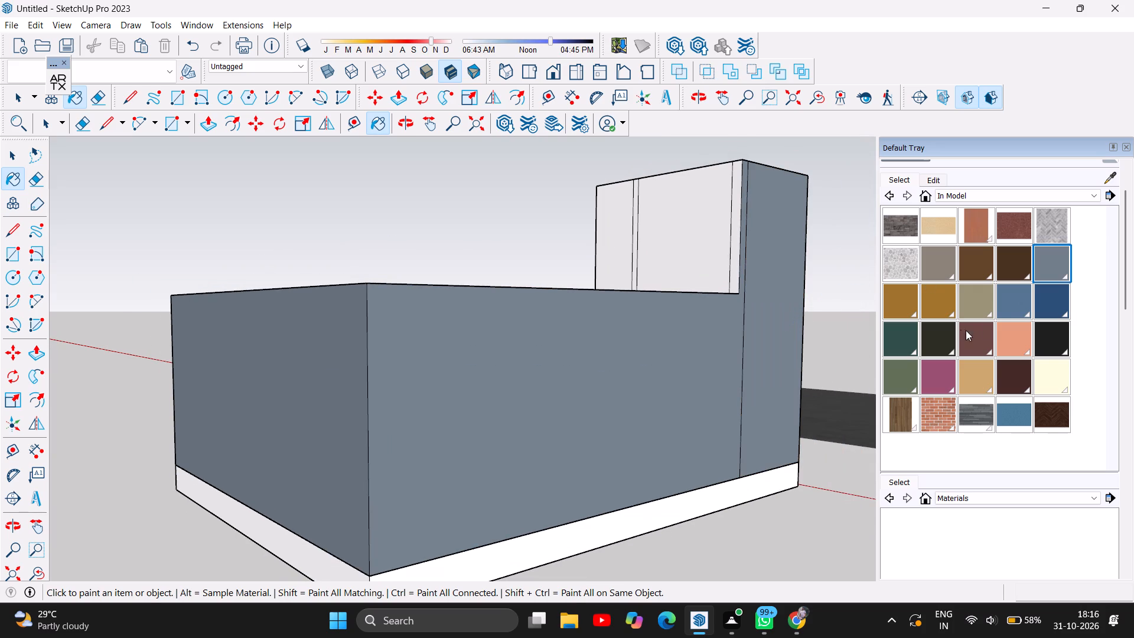
# Paint the tower's rear wall panels and narrow strips above the roof with the Heather_Cuffs material.
pyautogui.scroll(-2, 964, 405)
pyautogui.scroll(4, 1066, 232)
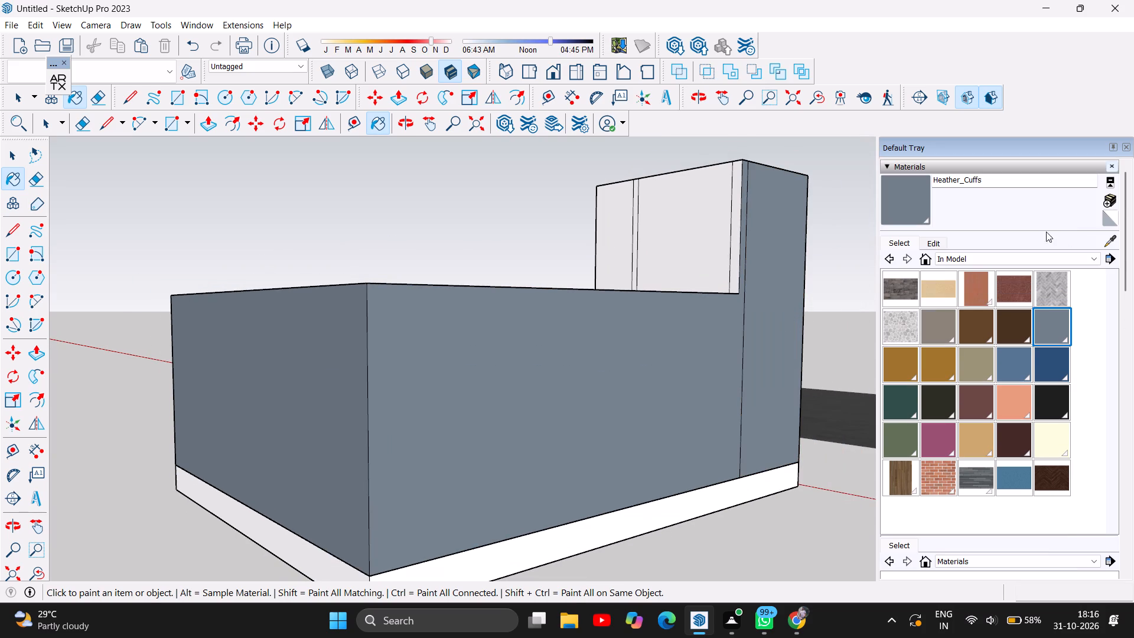
pyautogui.doubleClick(712, 238)
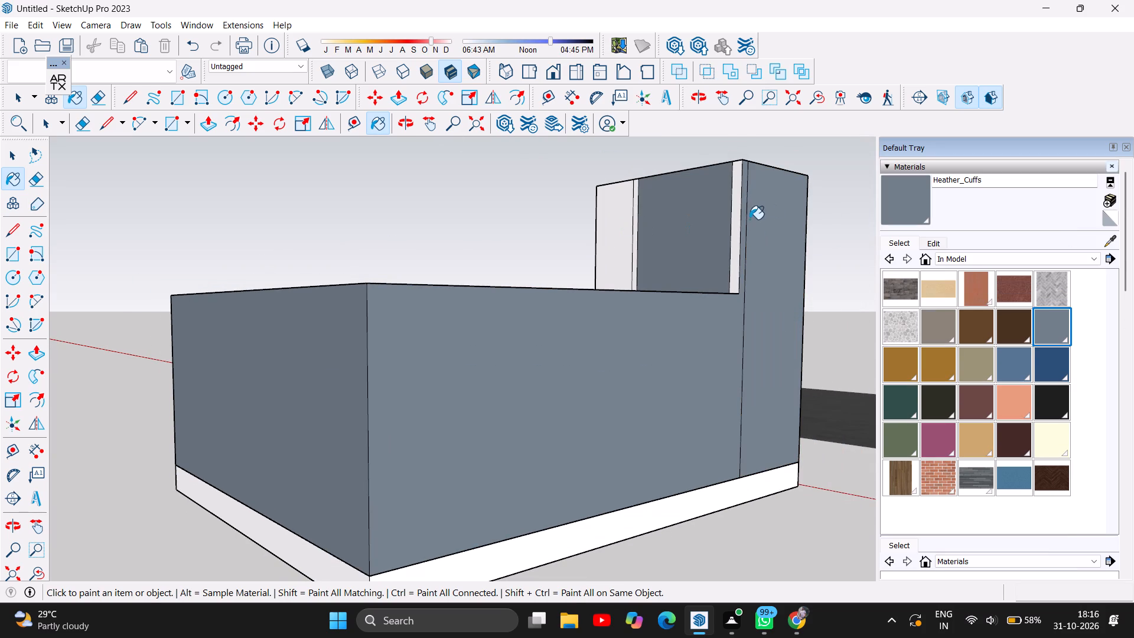
pyautogui.click(737, 227)
pyautogui.click(621, 220)
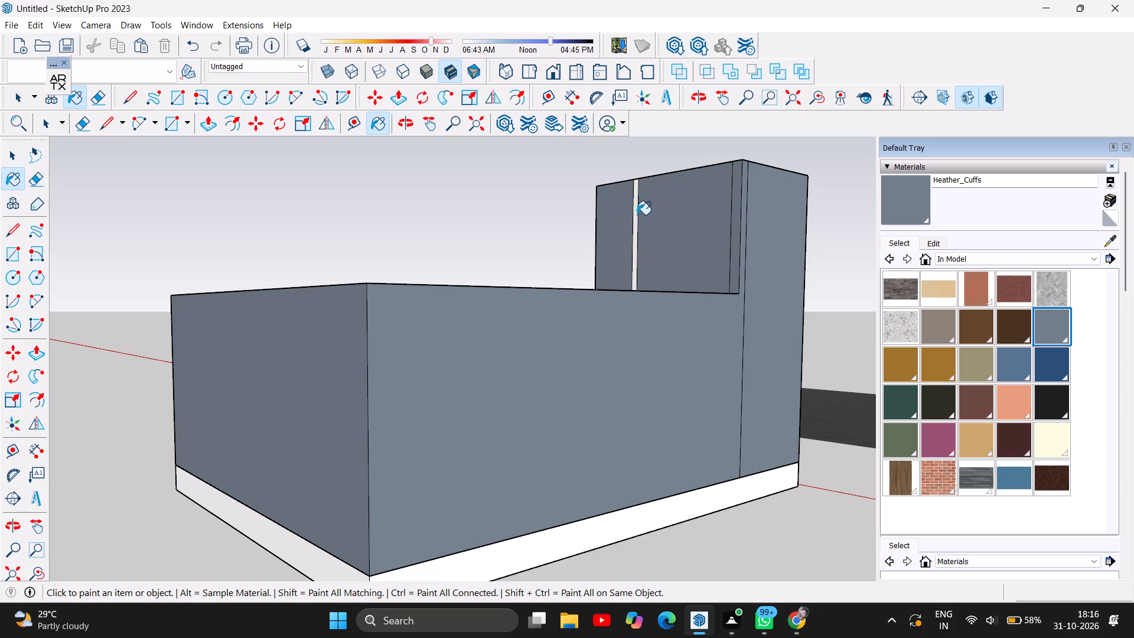
pyautogui.click(636, 214)
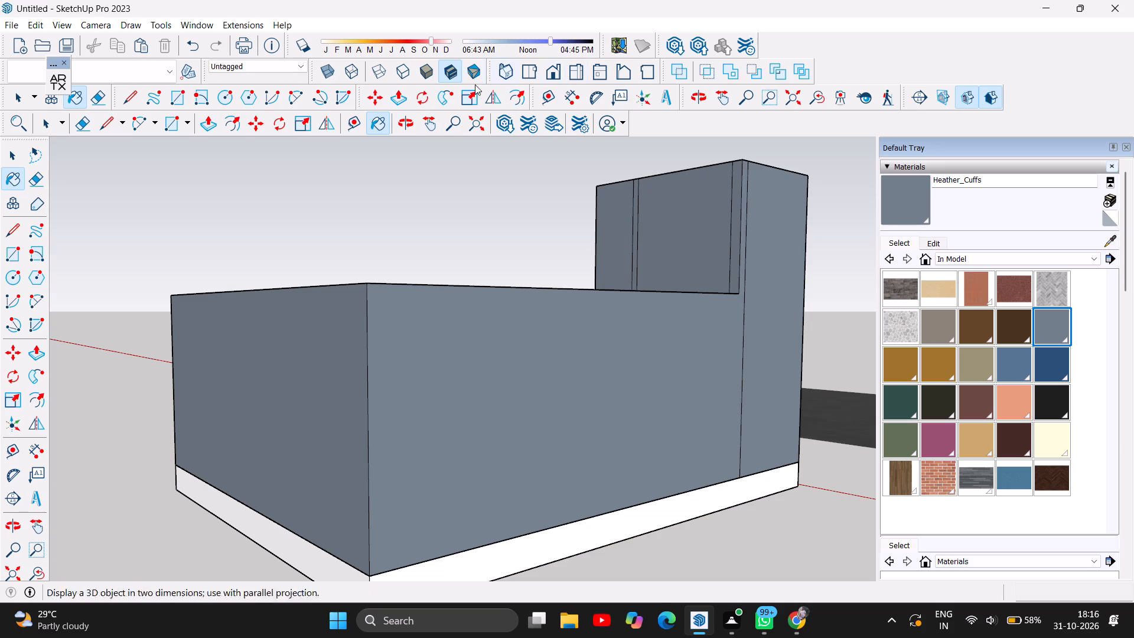
# Examine the repainted exterior from the side and front, checking the roof band against the tower and grey cladding.
pyautogui.click(410, 129)
pyautogui.moveTo(677, 302); pyautogui.dragTo(448, 281)
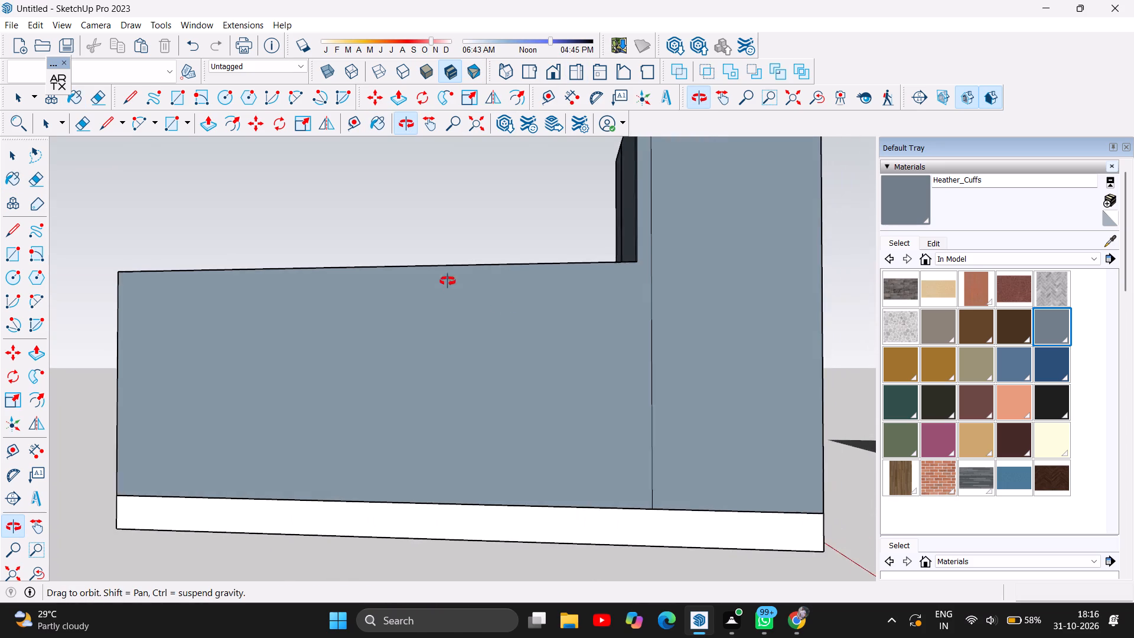
pyautogui.moveTo(448, 281); pyautogui.dragTo(449, 280)
pyautogui.moveTo(755, 298); pyautogui.dragTo(393, 315)
pyautogui.scroll(-6, 430, 315)
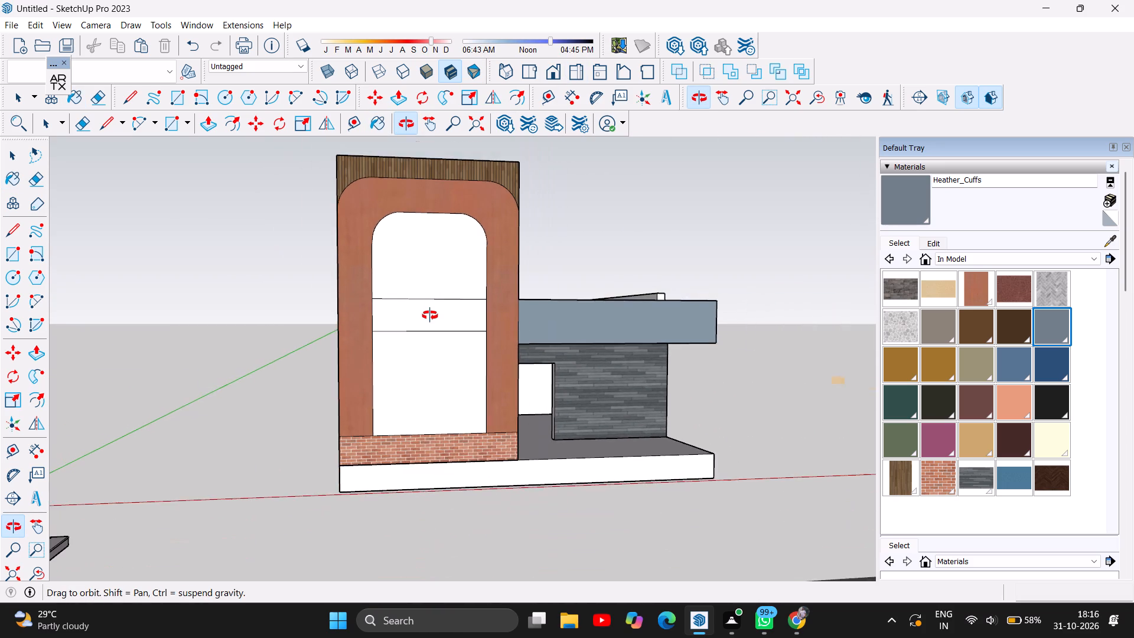
pyautogui.moveTo(668, 323); pyautogui.dragTo(595, 308)
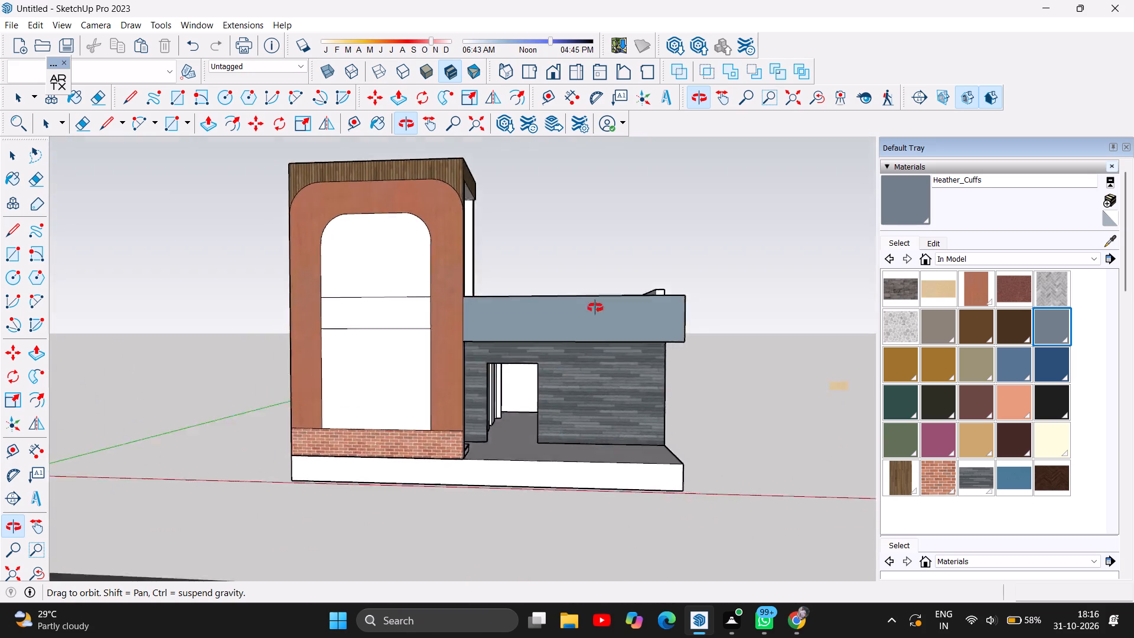
pyautogui.moveTo(595, 308); pyautogui.dragTo(607, 276)
pyautogui.moveTo(607, 274); pyautogui.dragTo(578, 320)
pyautogui.scroll(2, 445, 168)
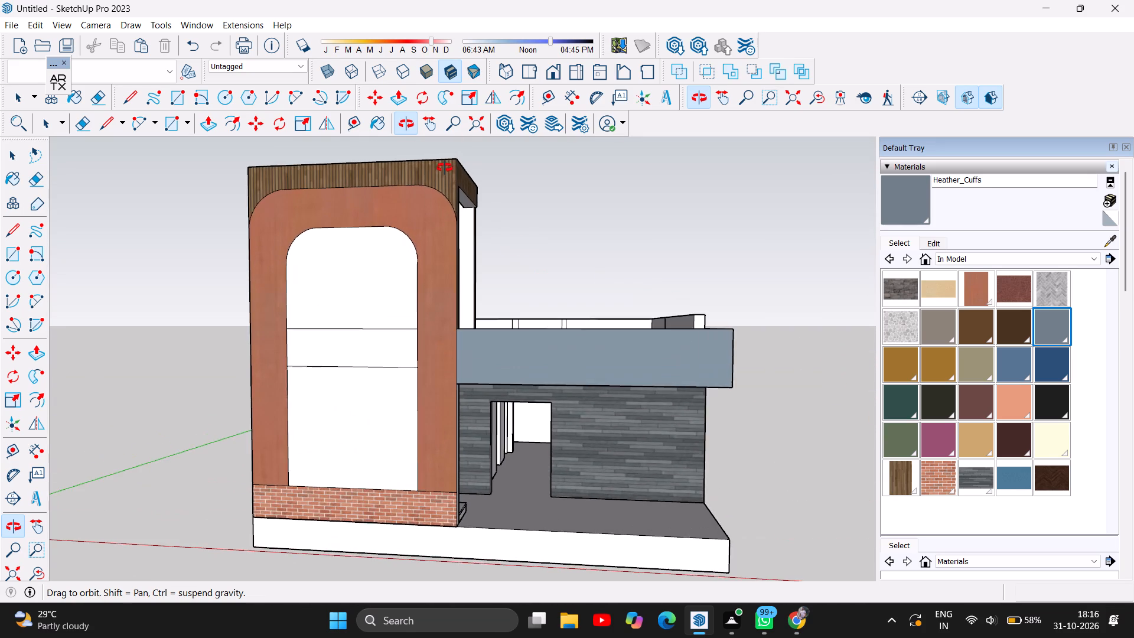
# Examine the tower front, roof band and flat roof from several angles and look over the in-model materials.
pyautogui.moveTo(520, 222); pyautogui.dragTo(310, 301)
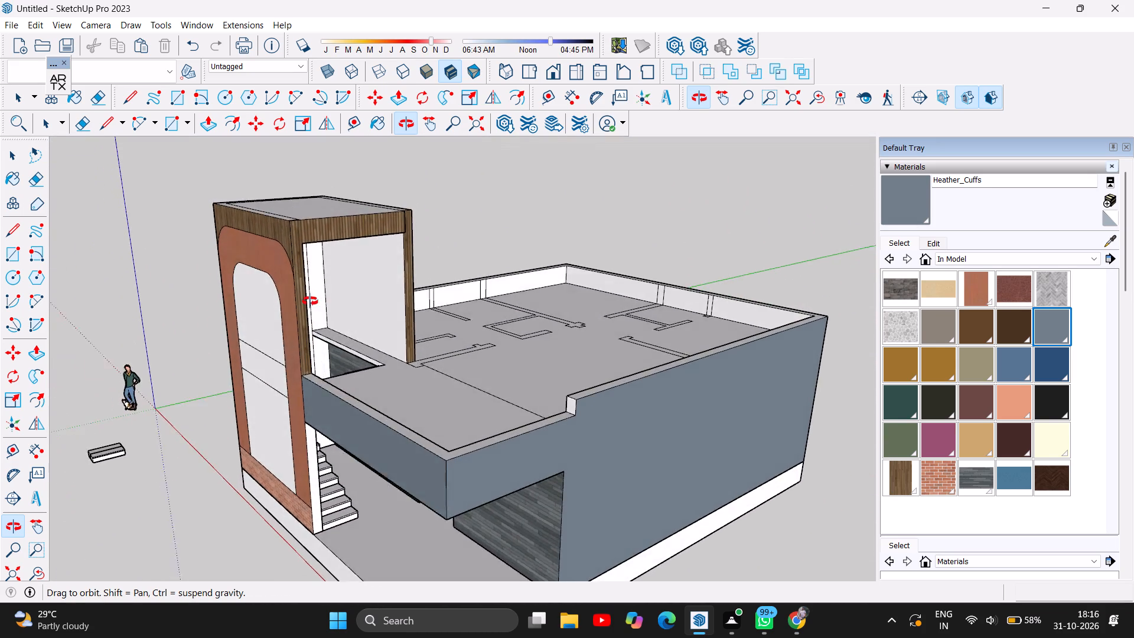
pyautogui.moveTo(310, 301); pyautogui.dragTo(540, 278)
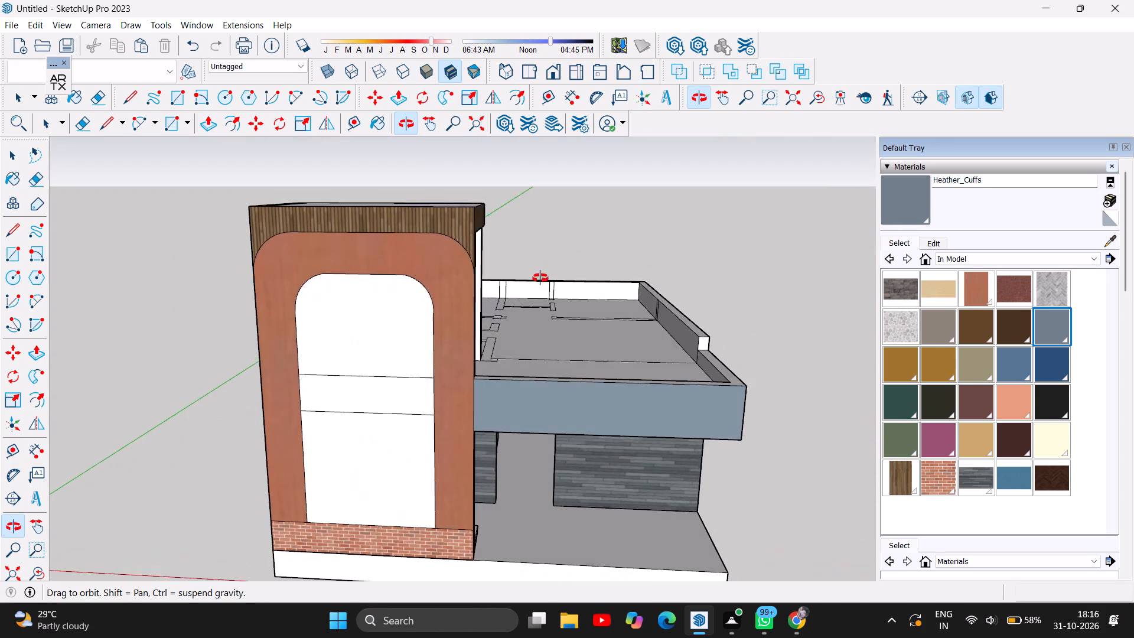
pyautogui.moveTo(540, 278); pyautogui.dragTo(570, 230)
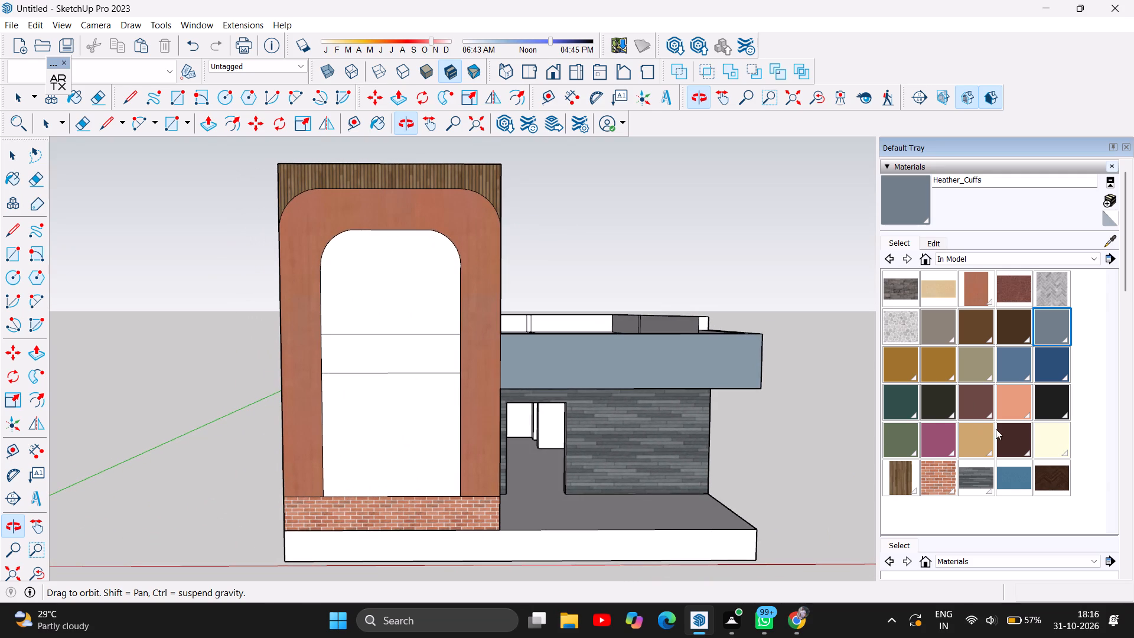
pyautogui.scroll(2, 1032, 423)
pyautogui.scroll(1, 1051, 377)
pyautogui.scroll(4, 911, 331)
pyautogui.moveTo(529, 402); pyautogui.dragTo(477, 506)
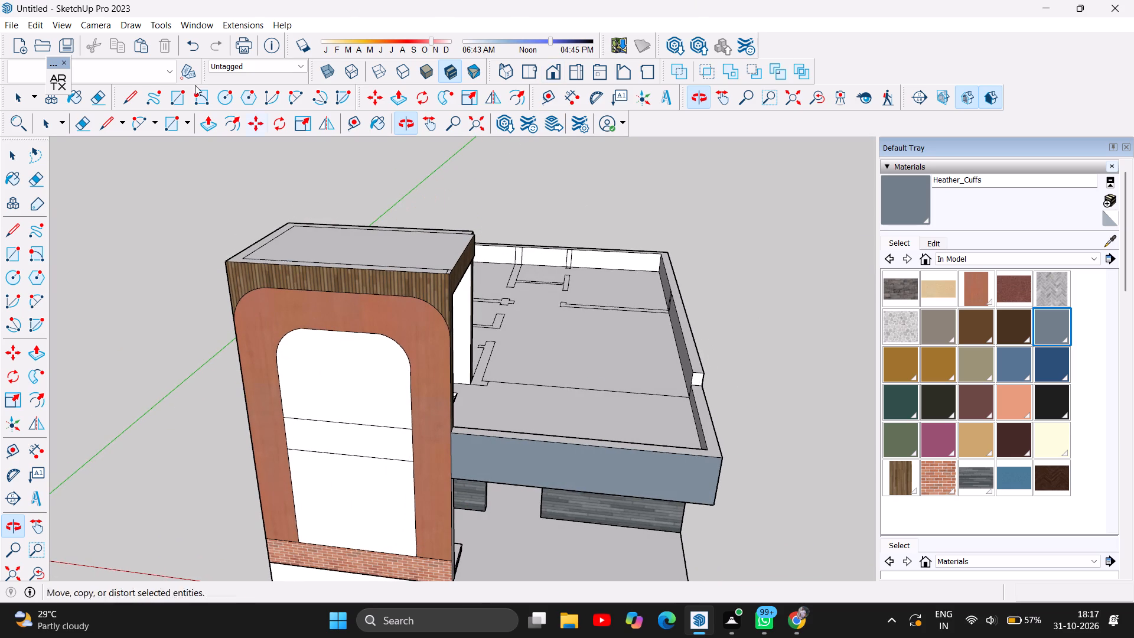
# Import the glass railing model Перила_14 from Downloads and place it on the front parapet beside the tower.
pyautogui.click(16, 25)
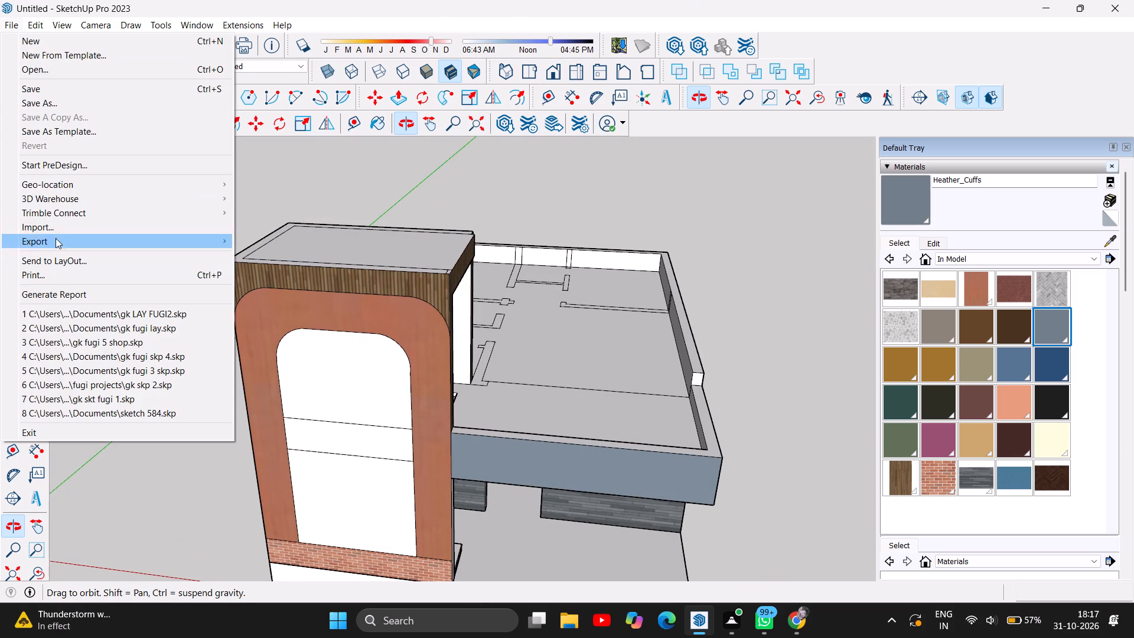
pyautogui.click(61, 224)
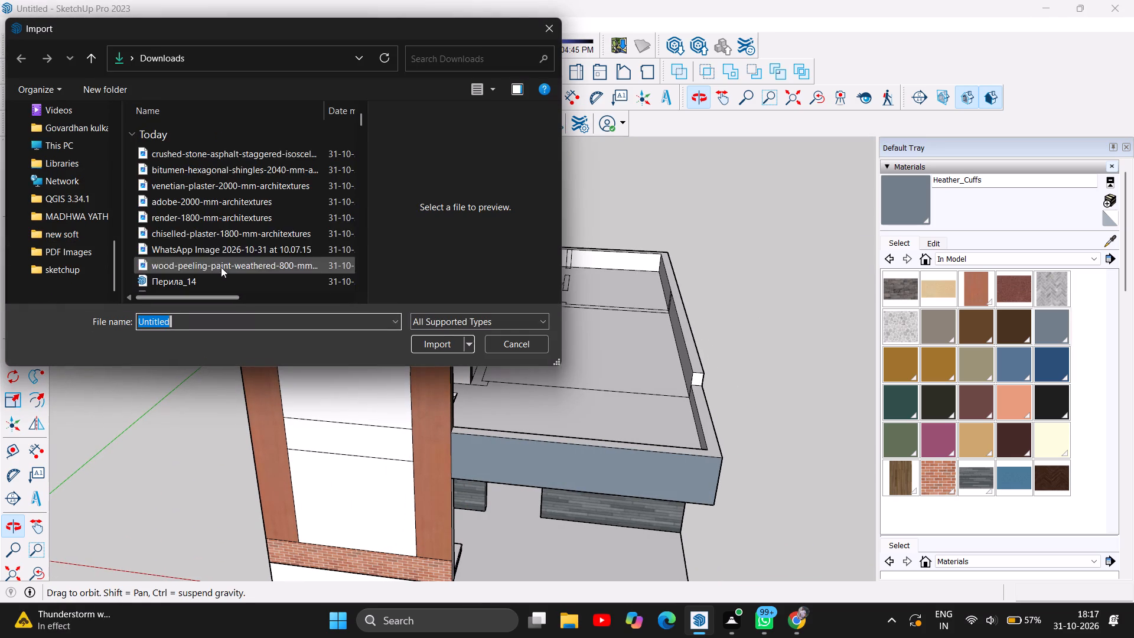
pyautogui.scroll(-2, 232, 237)
pyautogui.click(193, 219)
pyautogui.click(204, 210)
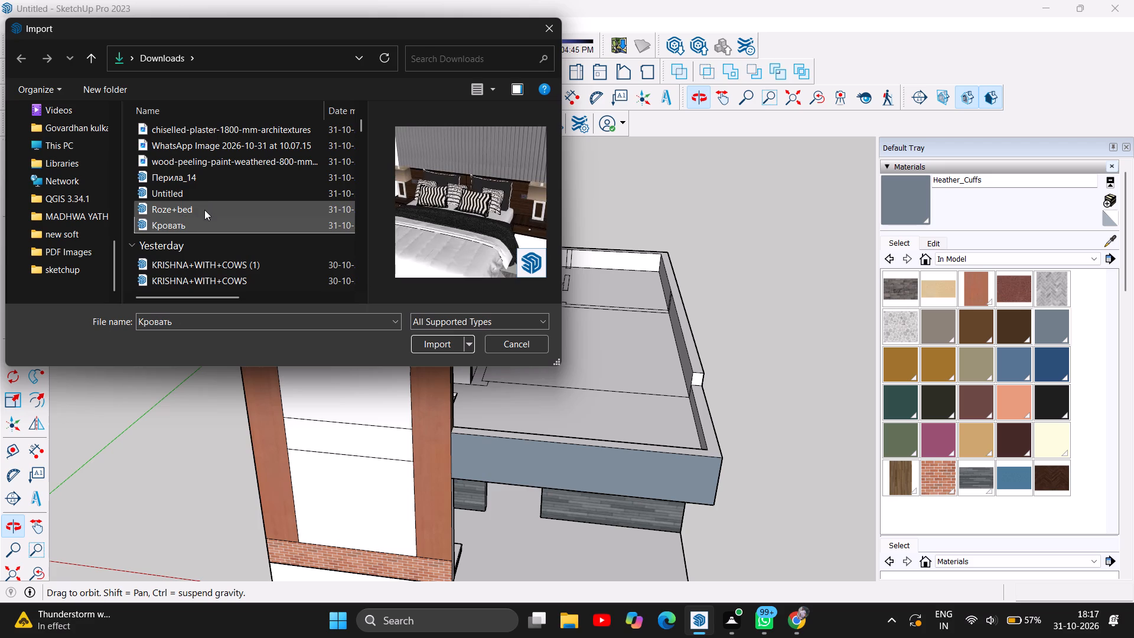
pyautogui.click(207, 191)
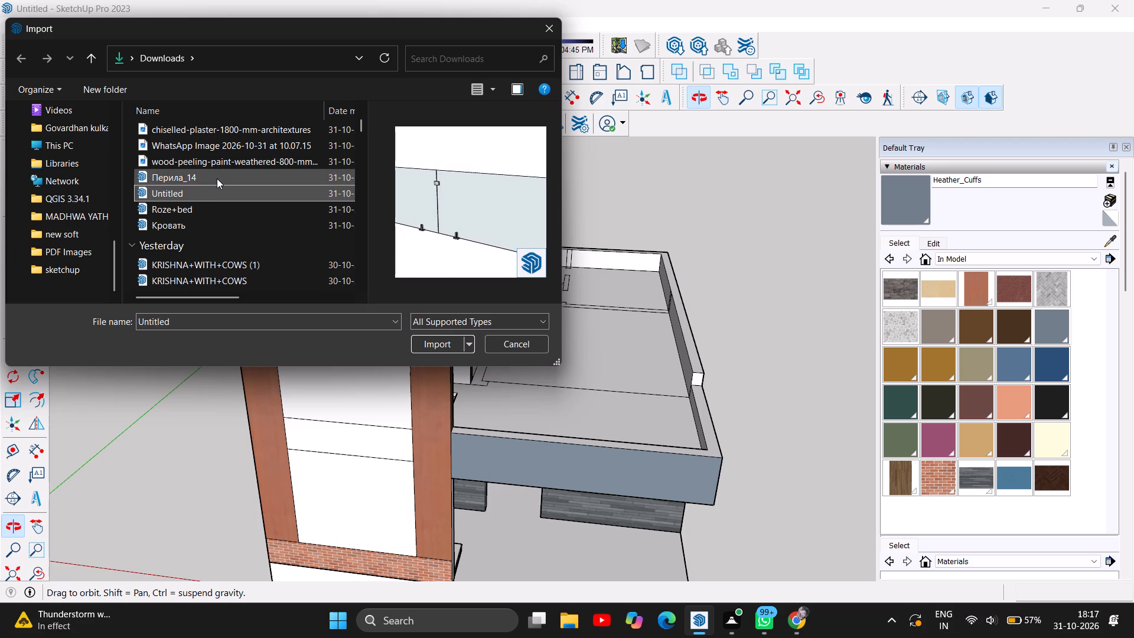
pyautogui.click(217, 178)
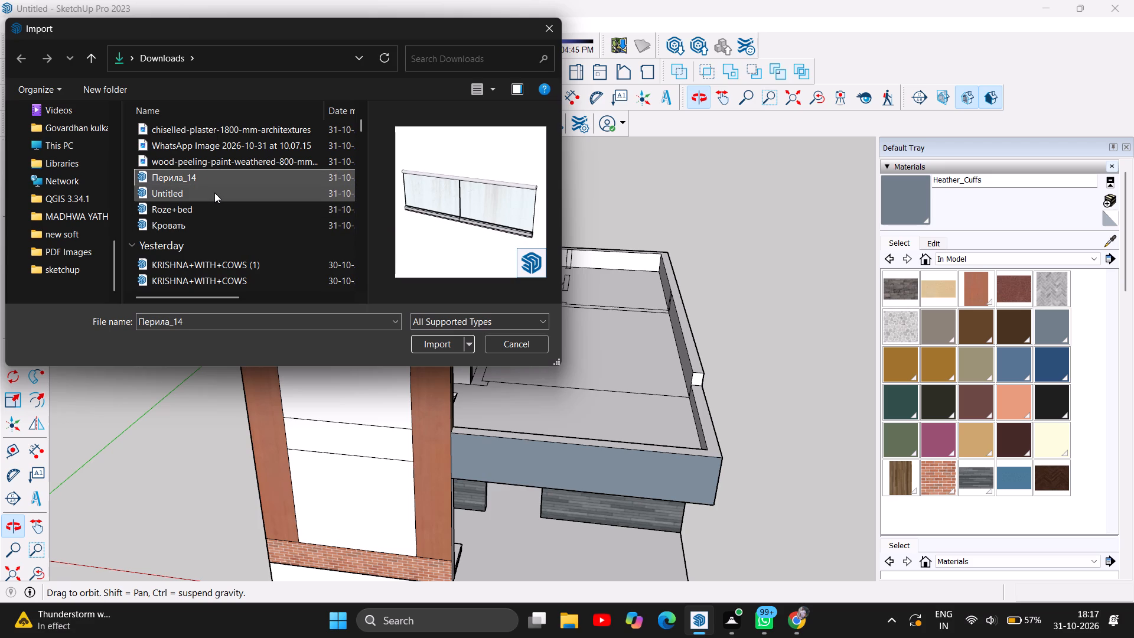
pyautogui.click(438, 340)
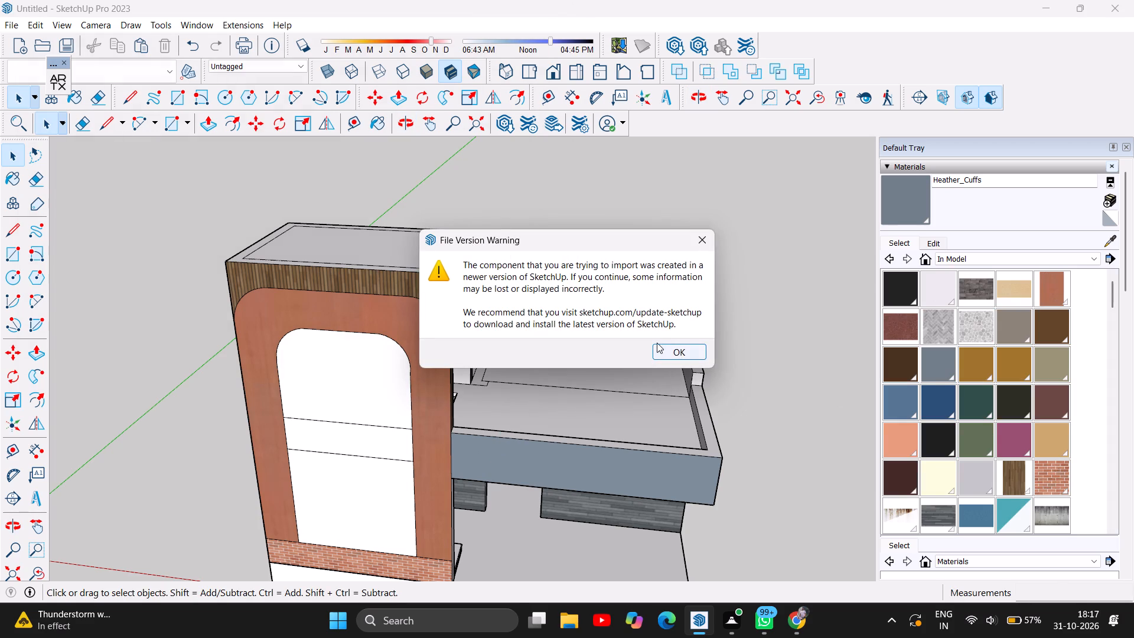
pyautogui.click(664, 345)
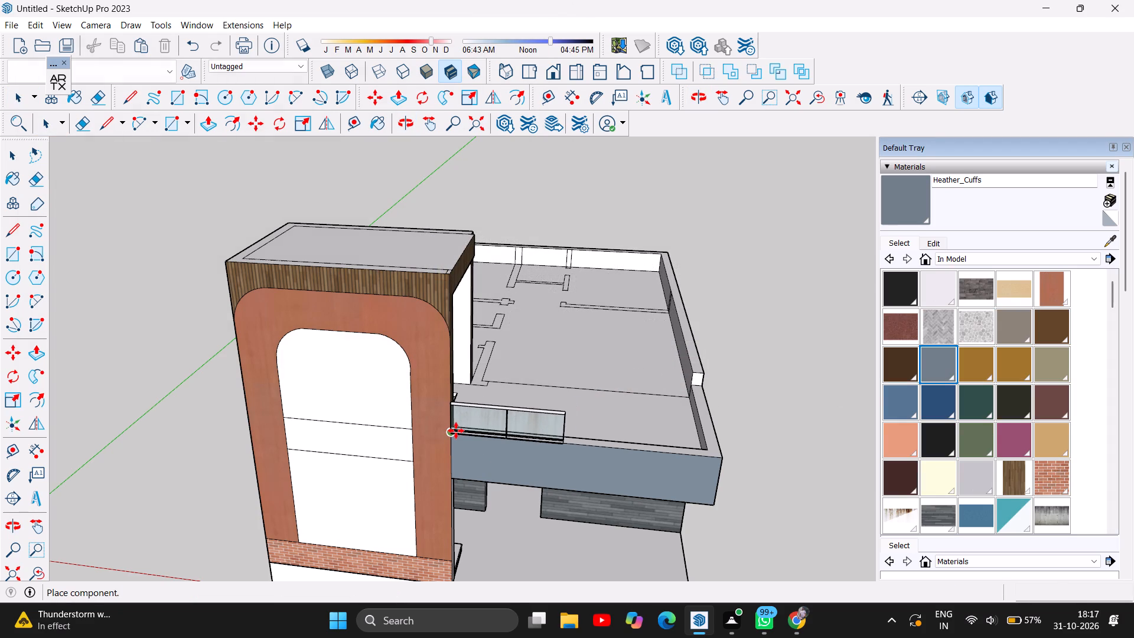
pyautogui.click(456, 431)
# Copy the glass railing and position the duplicate end to end with the first one along the front parapet.
pyautogui.scroll(1, 683, 458)
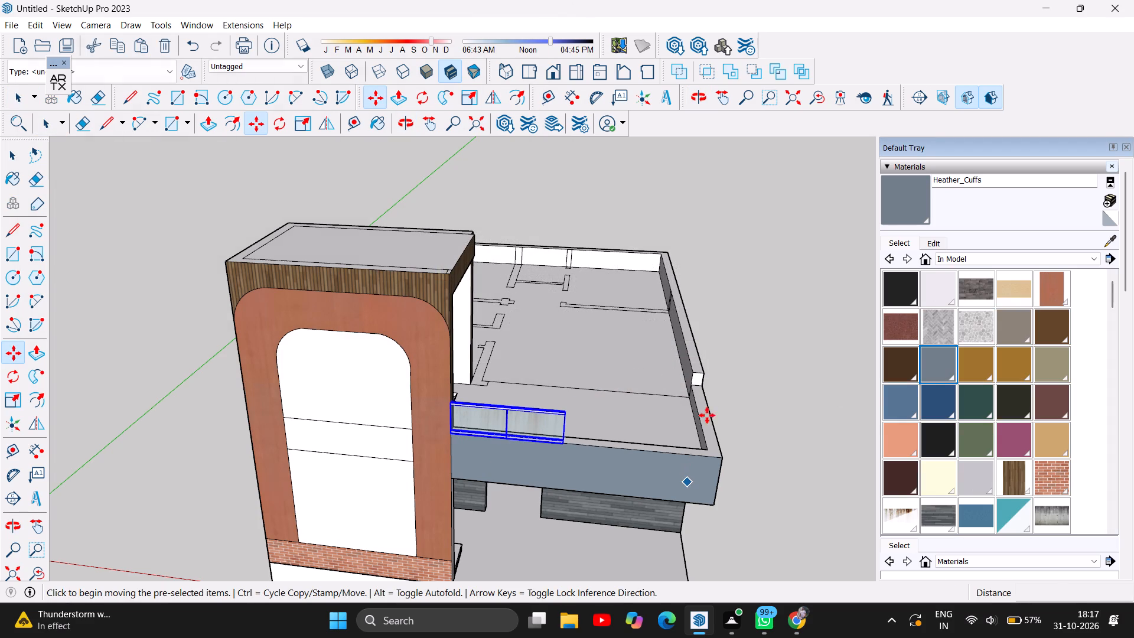
pyautogui.scroll(4, 832, 430)
pyautogui.scroll(1, 343, 457)
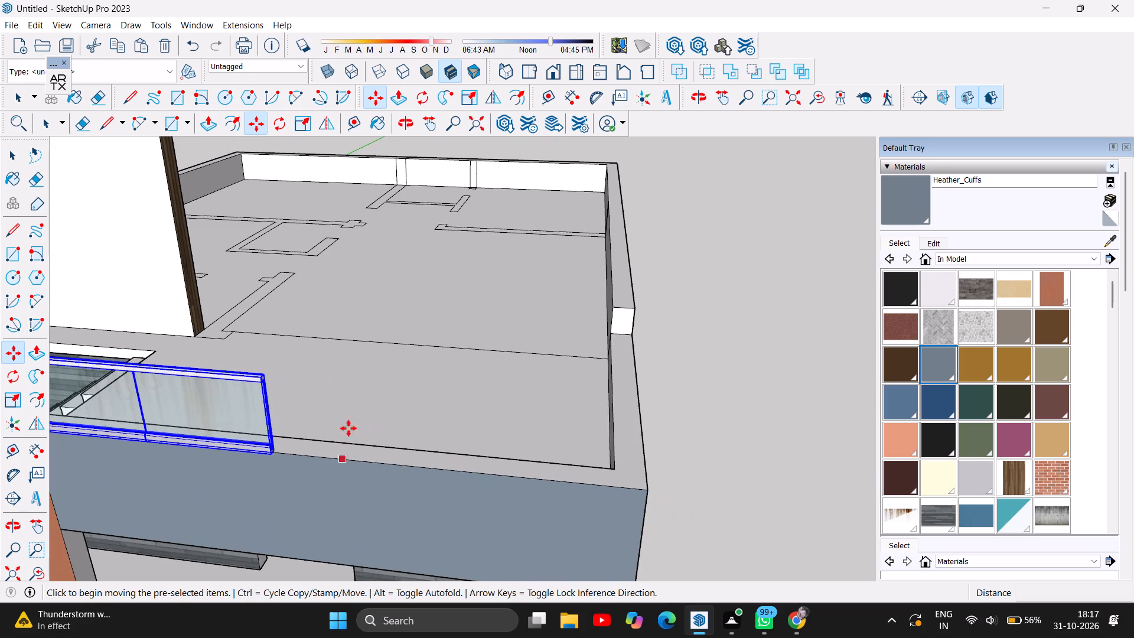
pyautogui.scroll(-3, 470, 346)
pyautogui.scroll(4, 516, 394)
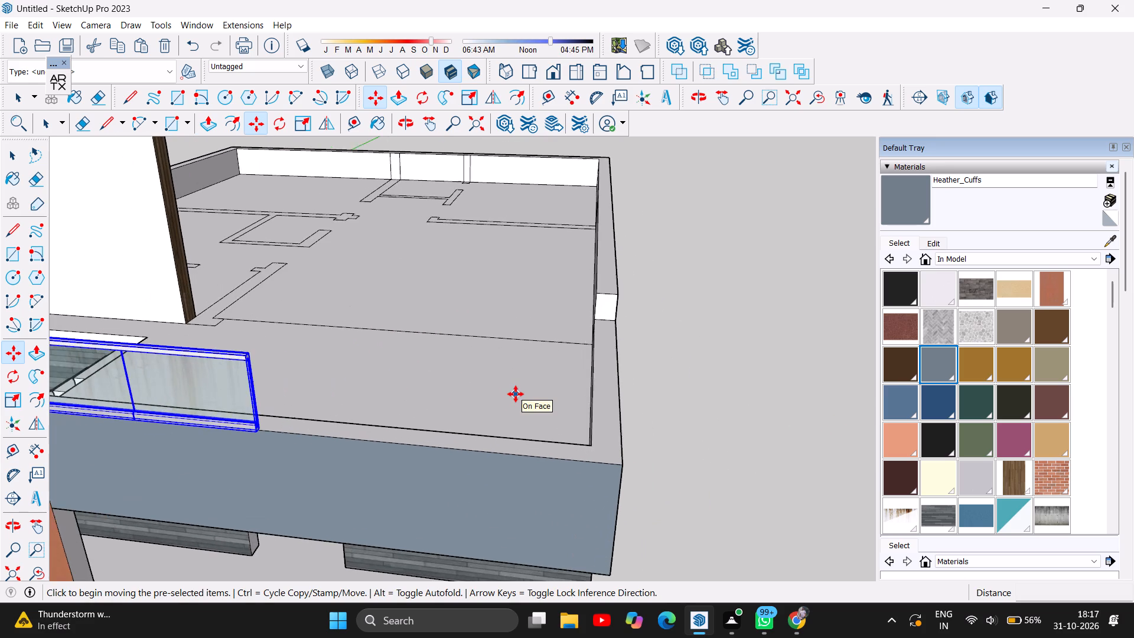
pyautogui.scroll(-2, 517, 391)
pyautogui.scroll(-1, 617, 429)
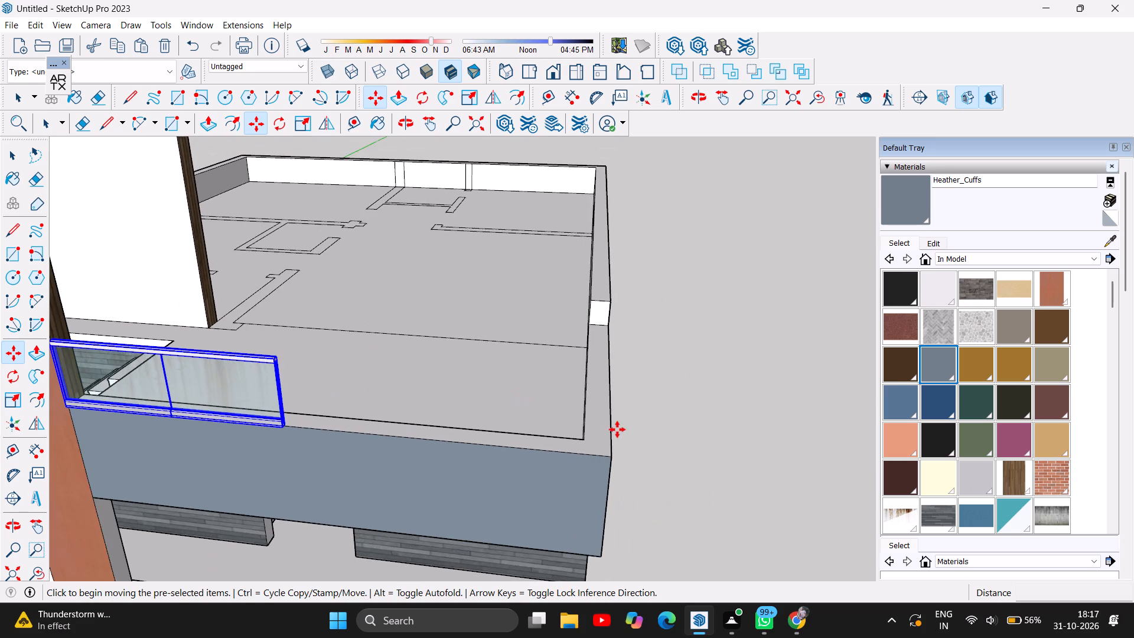
pyautogui.scroll(-2, 617, 429)
pyautogui.hotkey('ctrl', 'c')
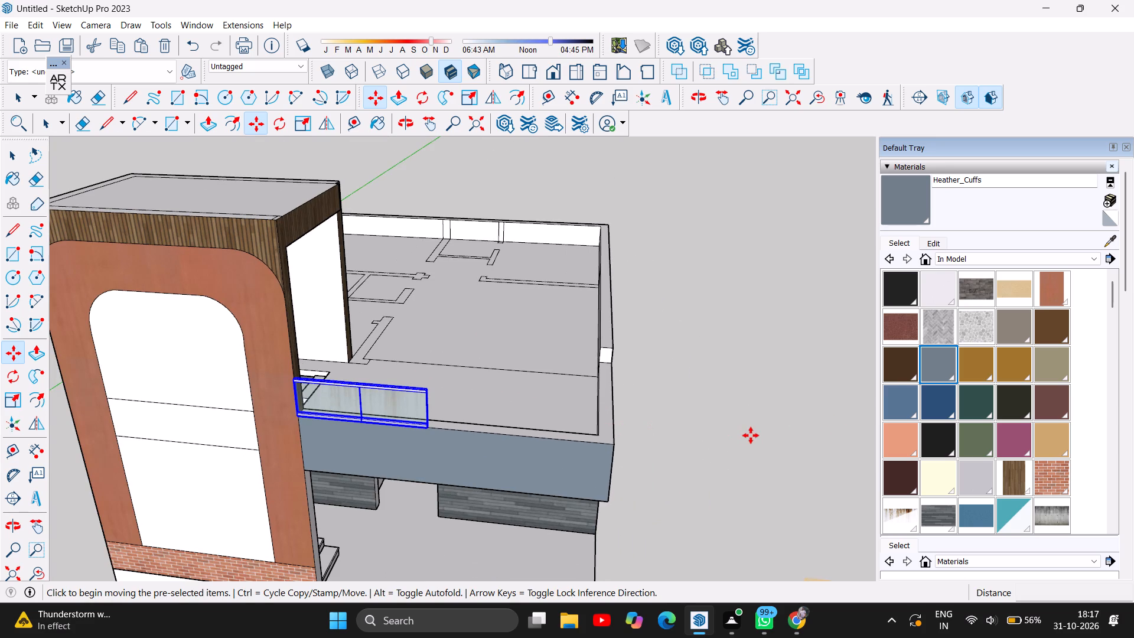
pyautogui.hotkey('ctrl', 'v')
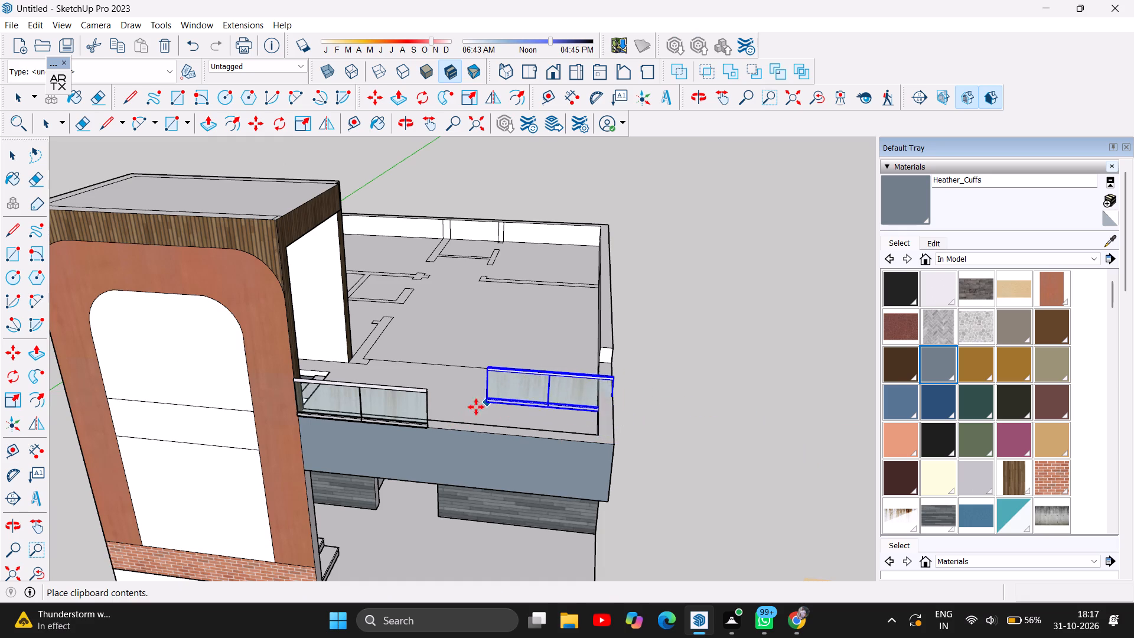
pyautogui.rightClick(431, 422)
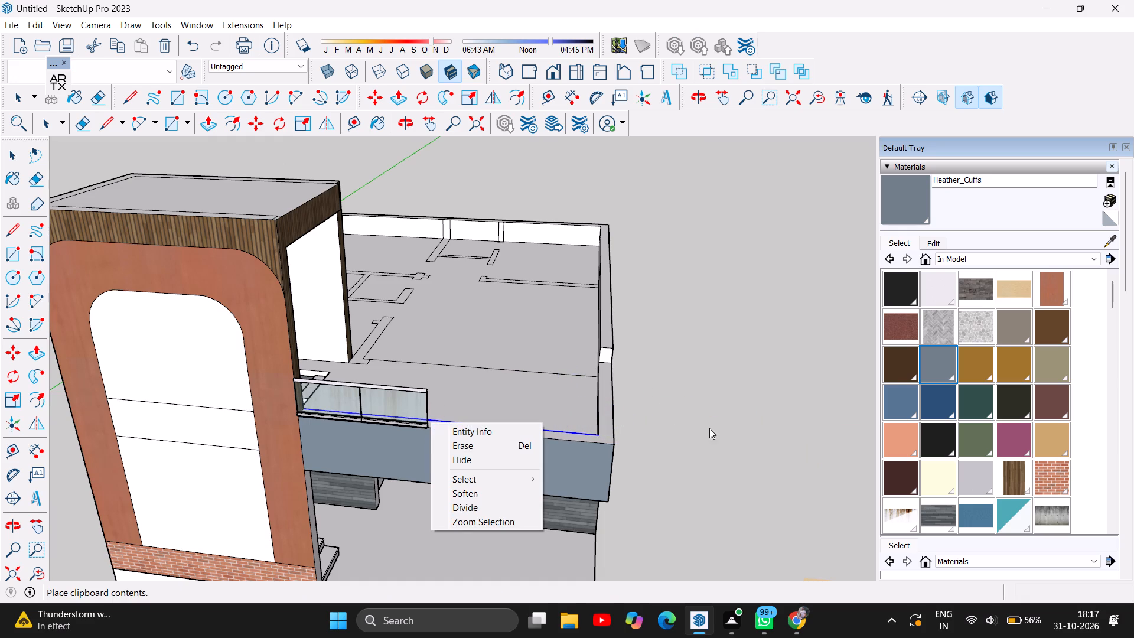
pyautogui.click(672, 425)
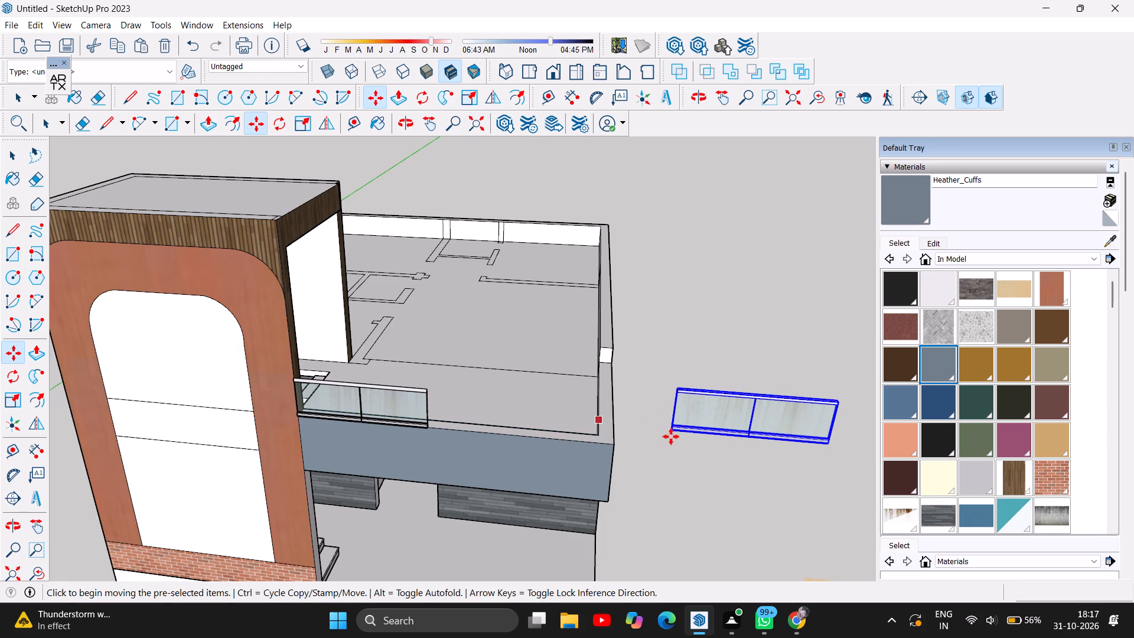
pyautogui.click(672, 433)
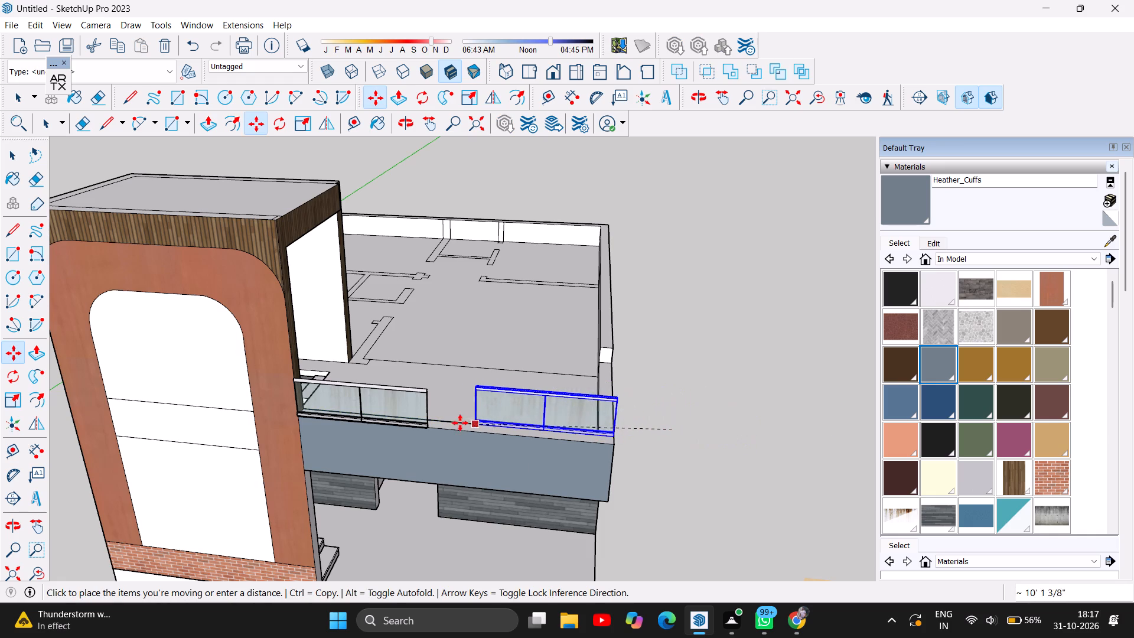
pyautogui.click(431, 424)
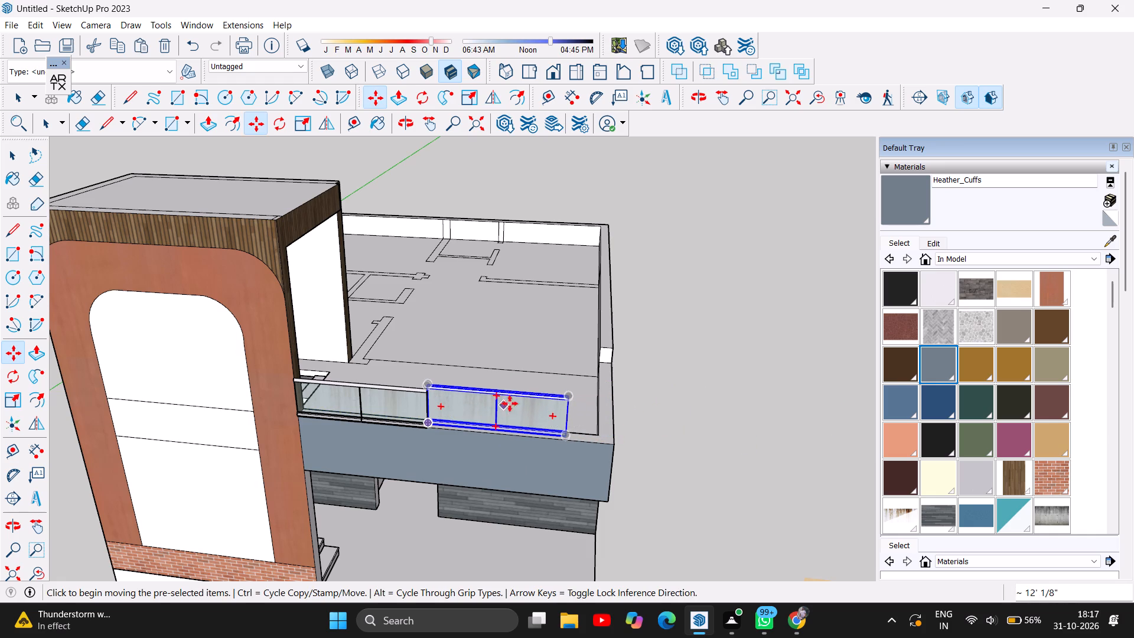
# Move the copied railing about 5 1/8 in along the parapet away from the first, and nudge it about 1 1/16 in.
pyautogui.scroll(7, 550, 380)
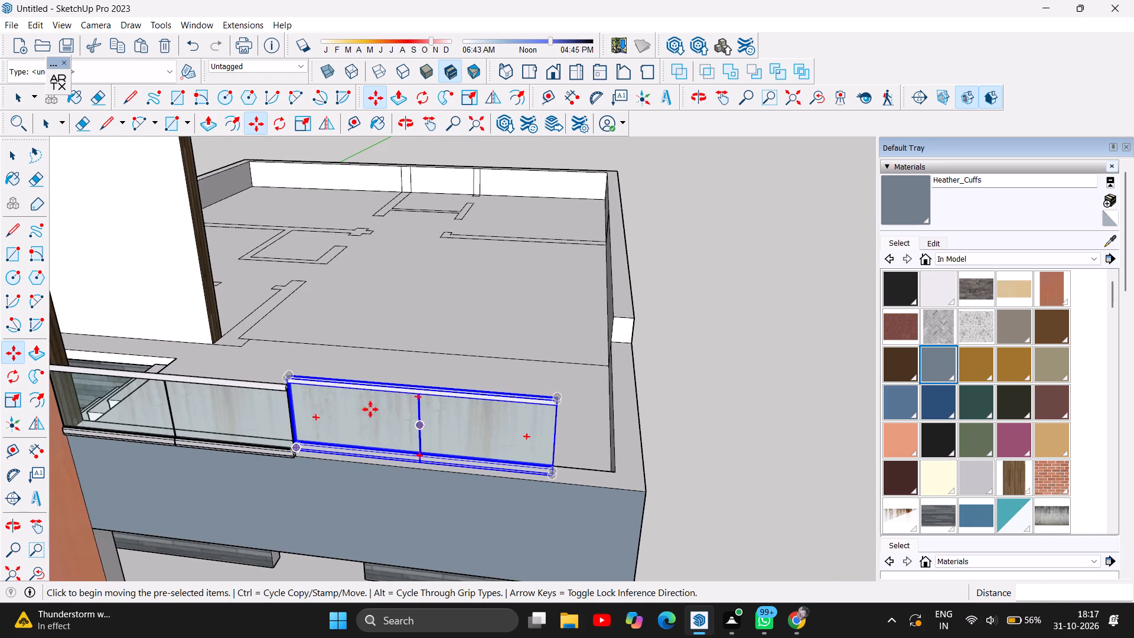
pyautogui.scroll(3, 334, 431)
pyautogui.scroll(5, 273, 456)
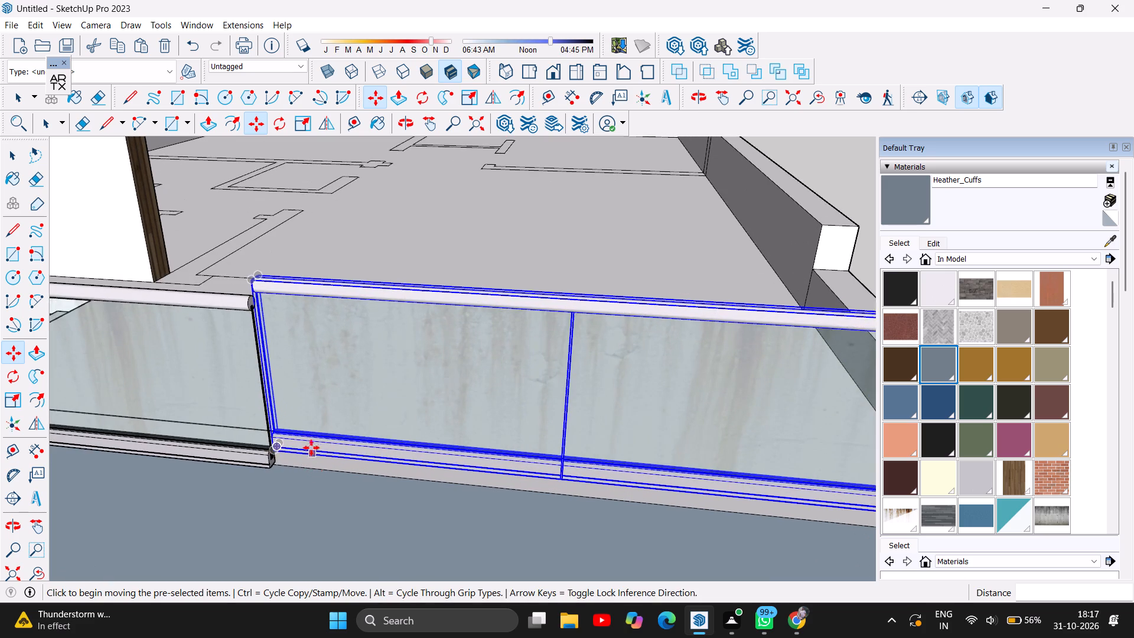
pyautogui.scroll(2, 311, 445)
pyautogui.click(271, 448)
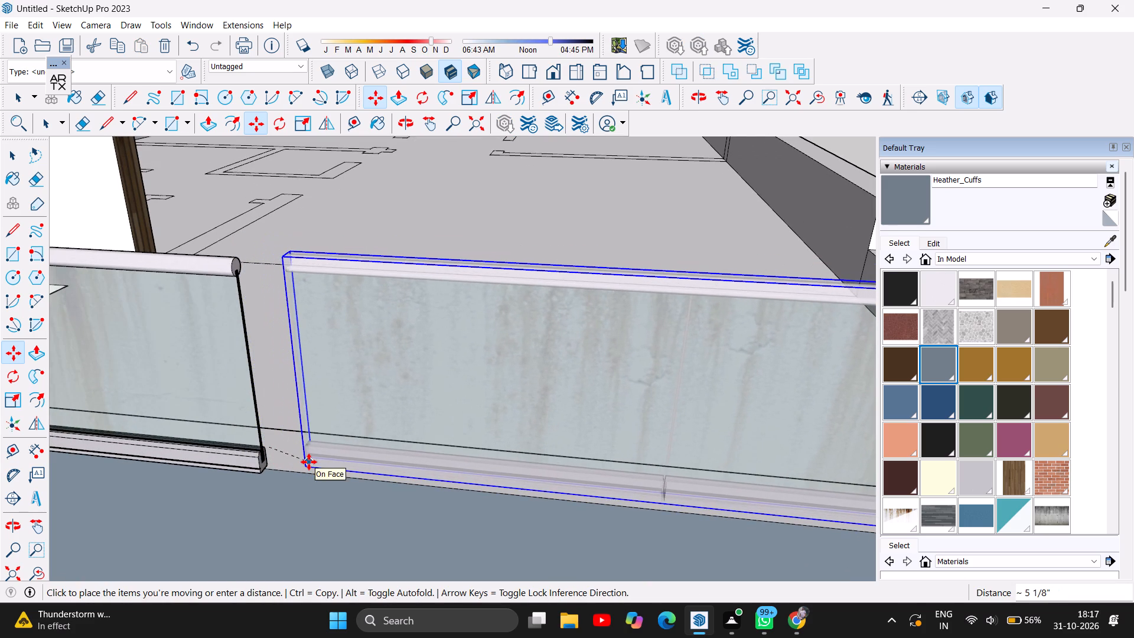
pyautogui.click(309, 462)
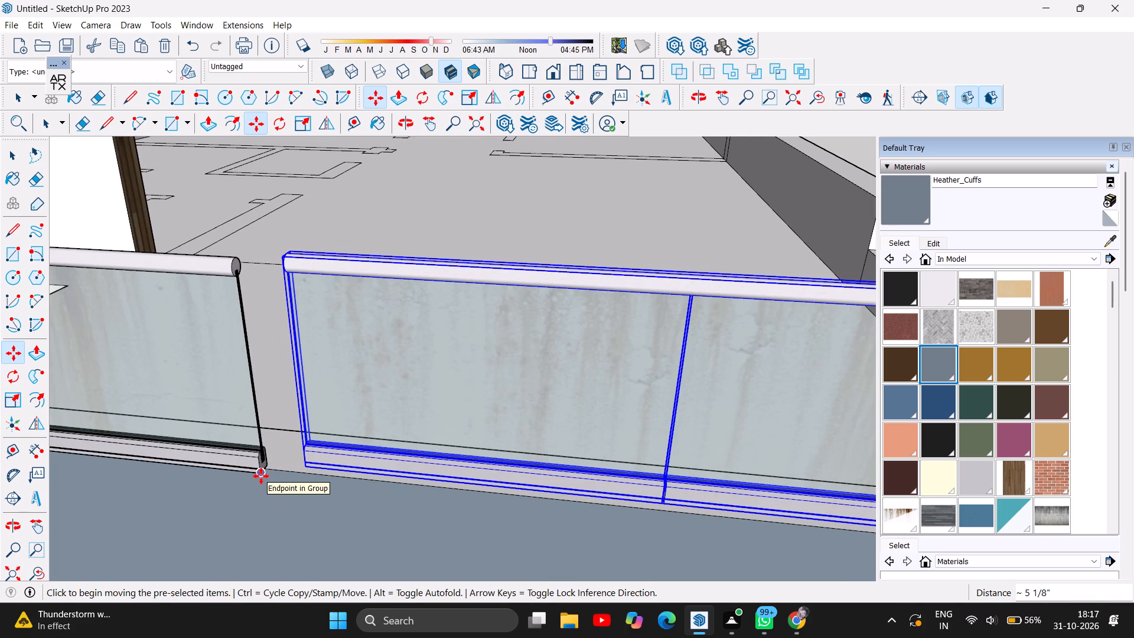
pyautogui.click(255, 468)
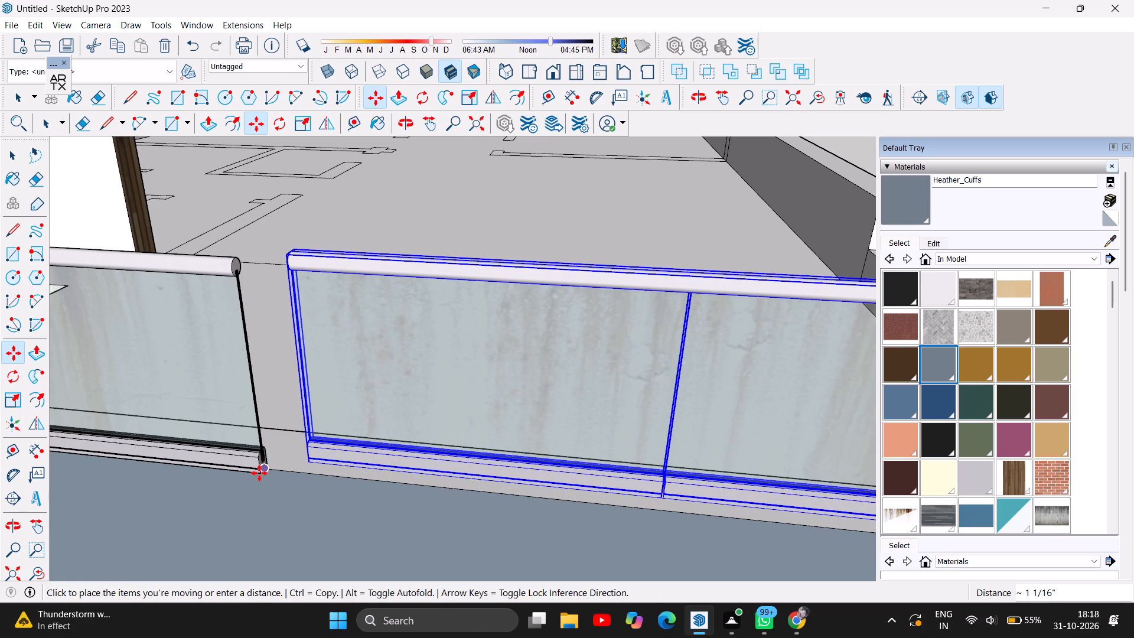
pyautogui.click(259, 473)
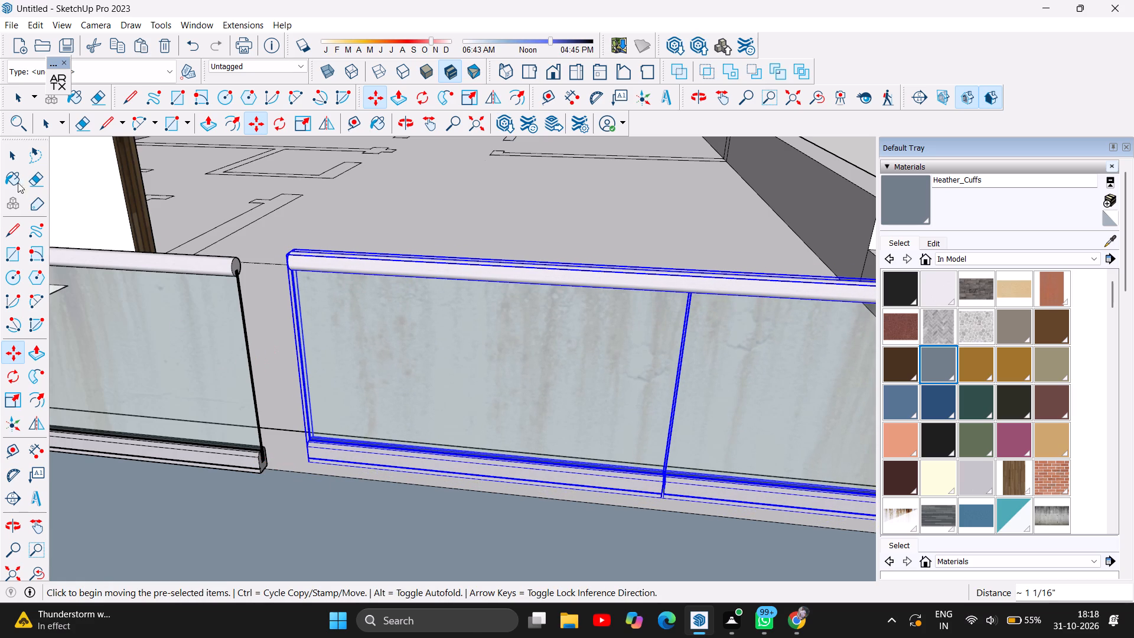
# Move the first railing 4 15/16 in along the parapet so its end meets the copied railing.
pyautogui.click(7, 155)
pyautogui.click(191, 389)
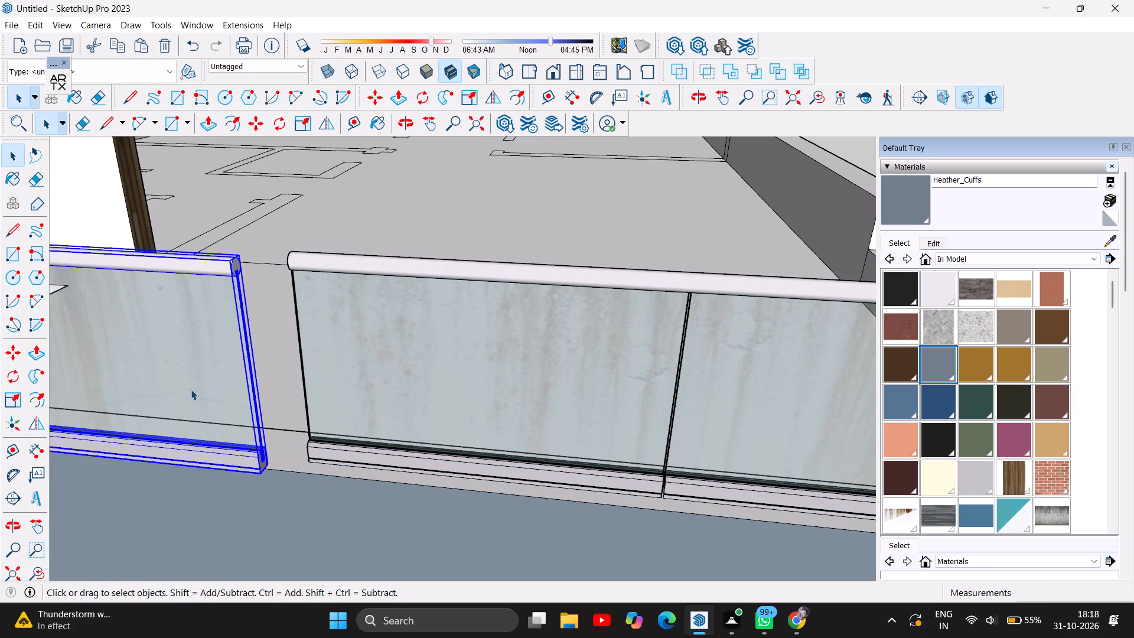
pyautogui.click(369, 96)
pyautogui.click(260, 471)
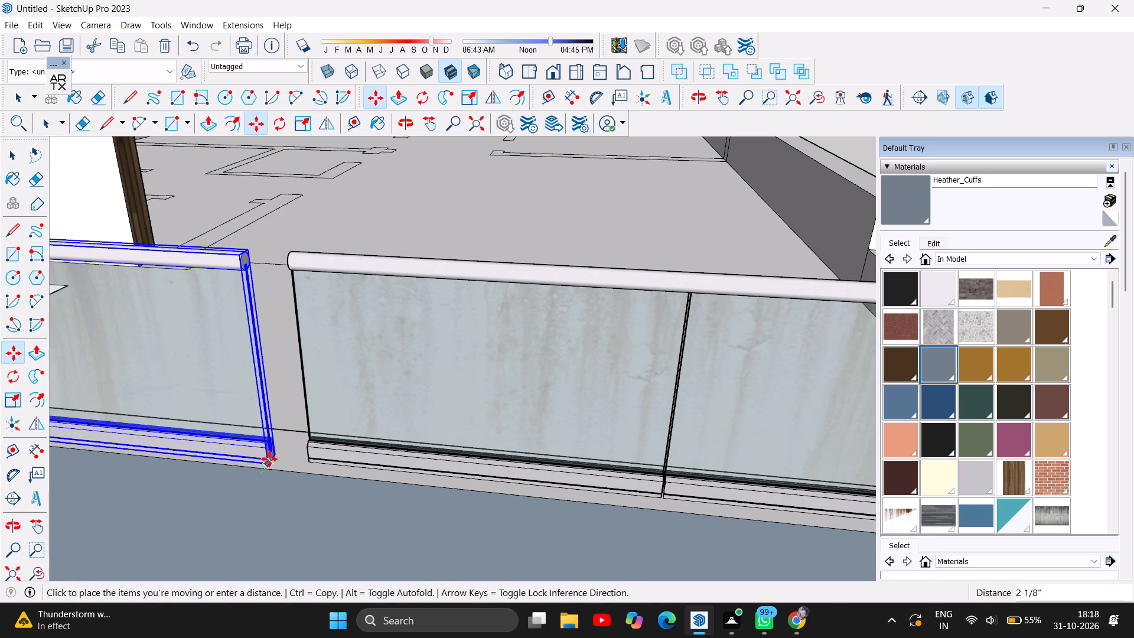
pyautogui.click(302, 466)
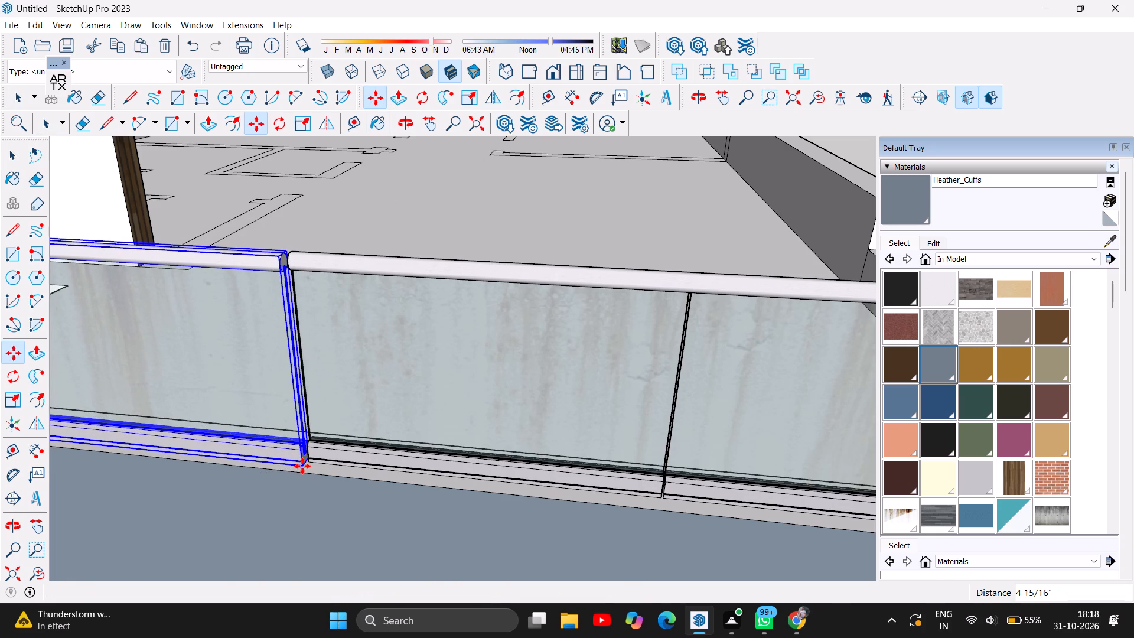
# Delete the copied glass railing farther from the tower on the front parapet.
pyautogui.scroll(-4, 372, 484)
pyautogui.scroll(-5, 487, 464)
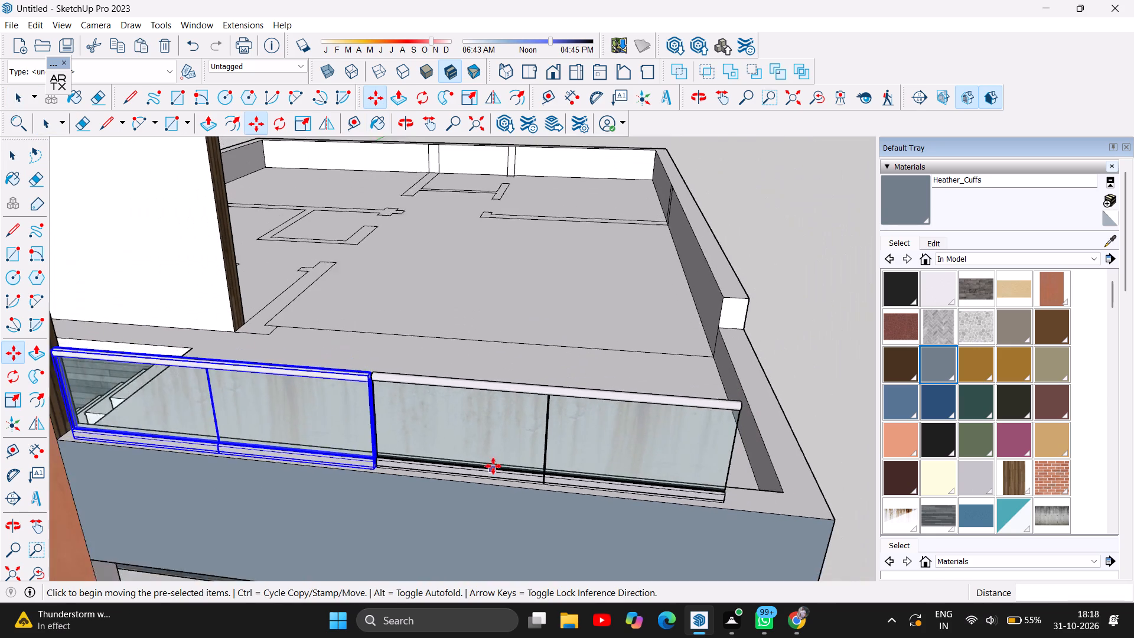
pyautogui.scroll(-3, 594, 470)
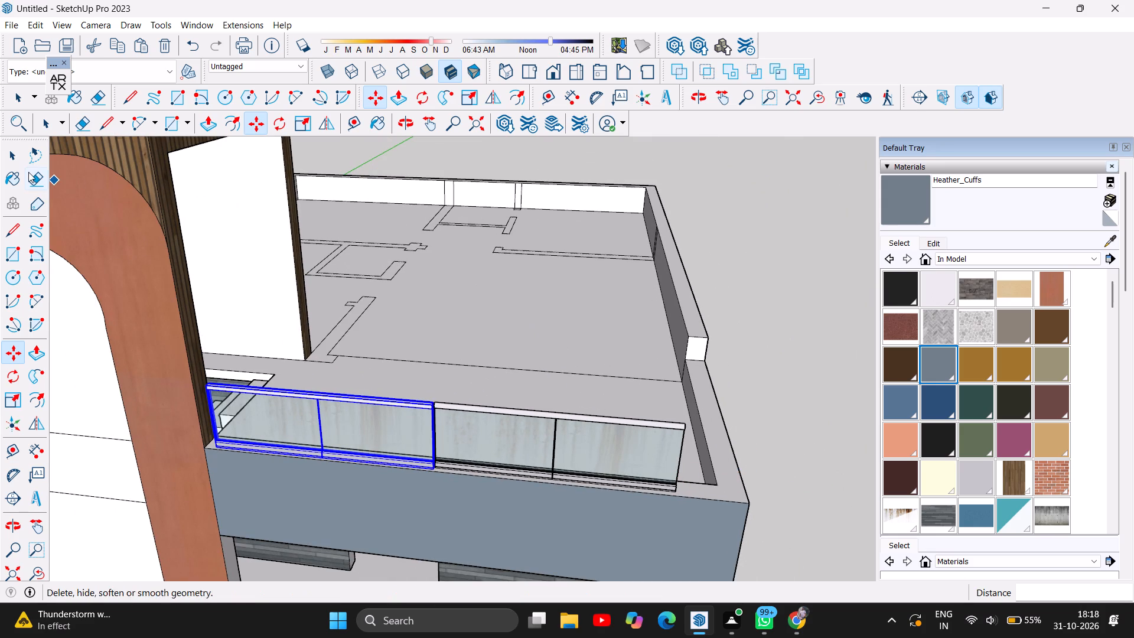
pyautogui.click(6, 159)
pyautogui.click(494, 444)
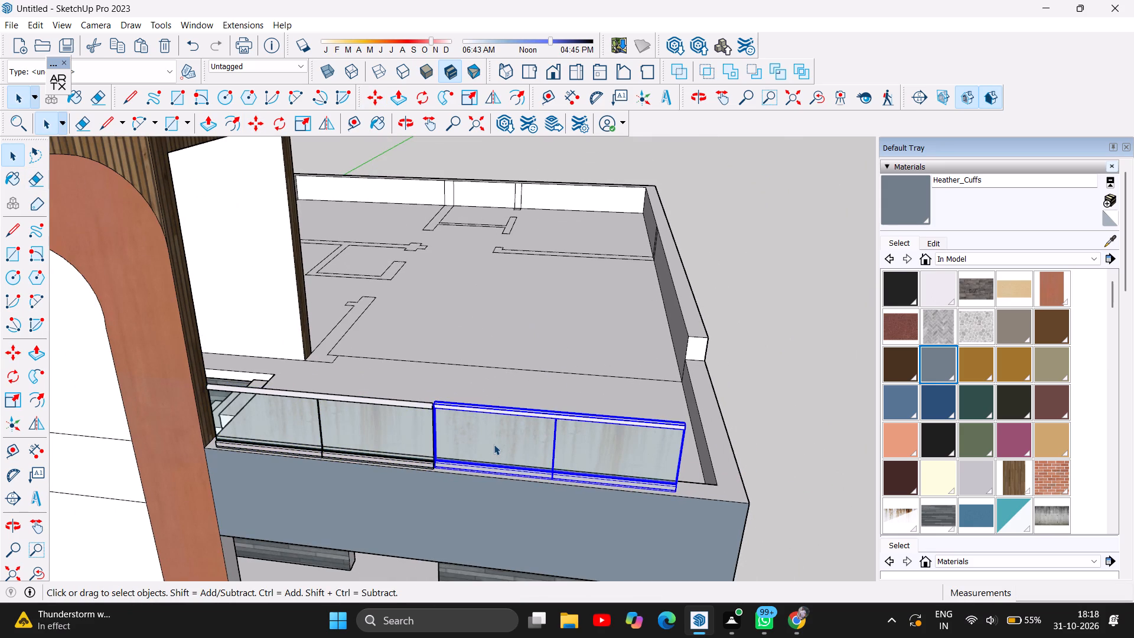
pyautogui.press('Delete')
# Scale the remaining glass railing lengthwise at its tower end so that end extends into the tower's wood-clad post.
pyautogui.scroll(4, 415, 453)
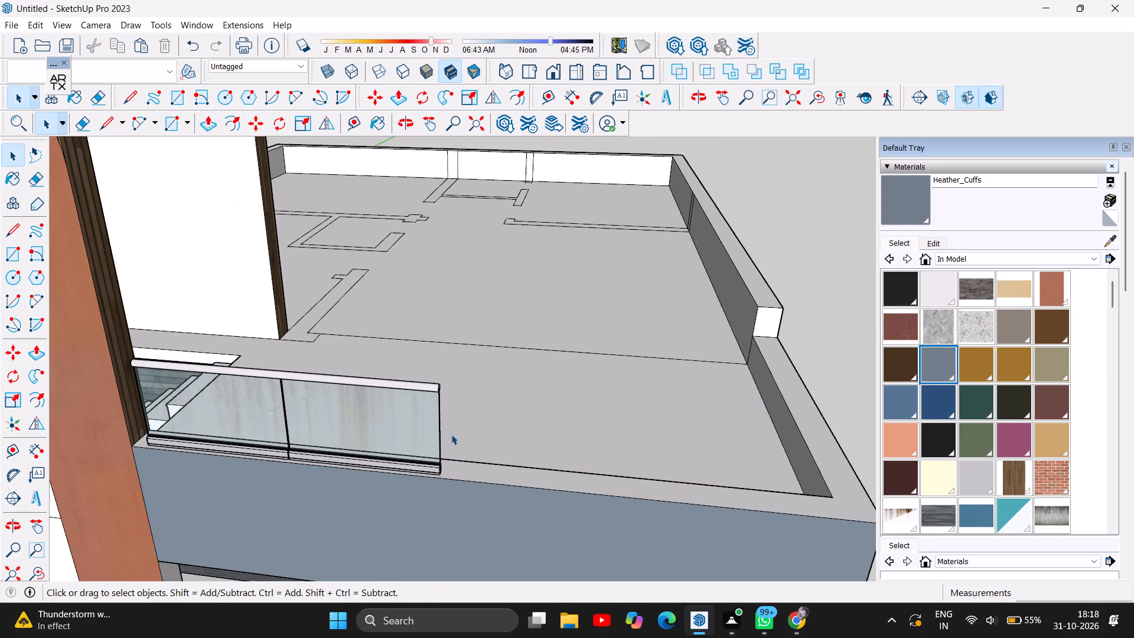
pyautogui.scroll(3, 429, 454)
pyautogui.scroll(-5, 706, 510)
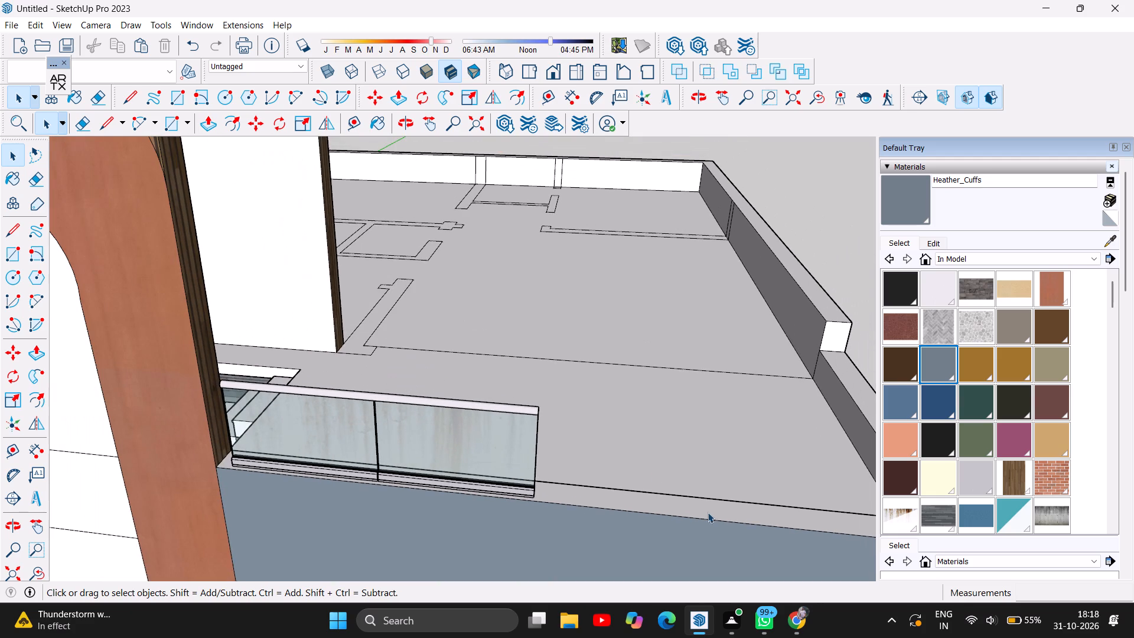
pyautogui.click(402, 437)
pyautogui.scroll(5, 218, 424)
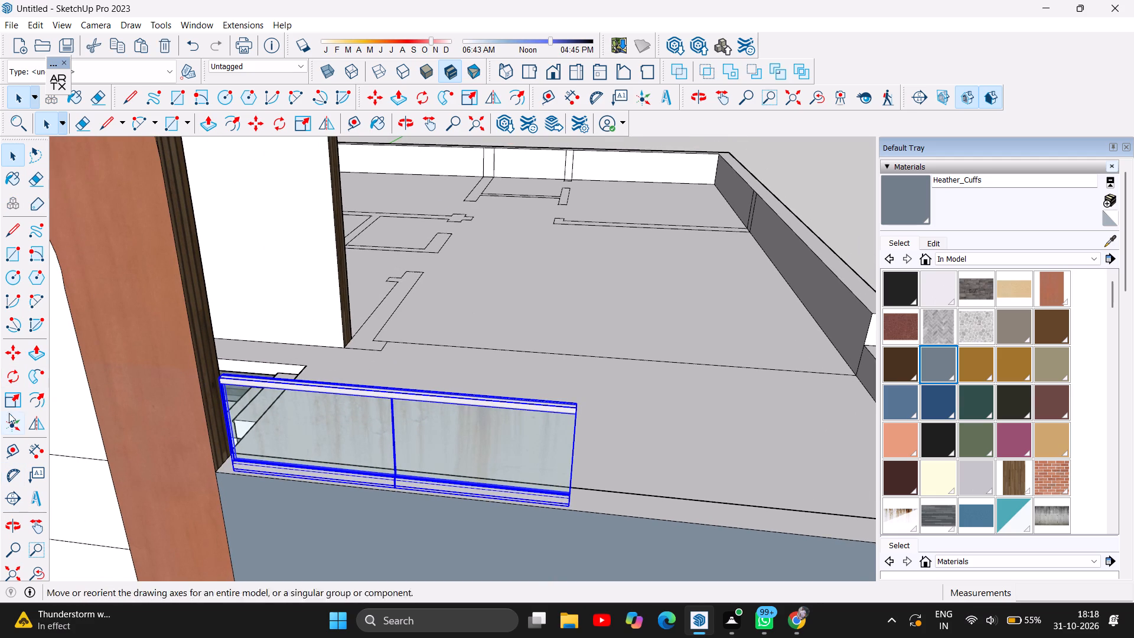
pyautogui.click(12, 399)
pyautogui.scroll(3, 234, 427)
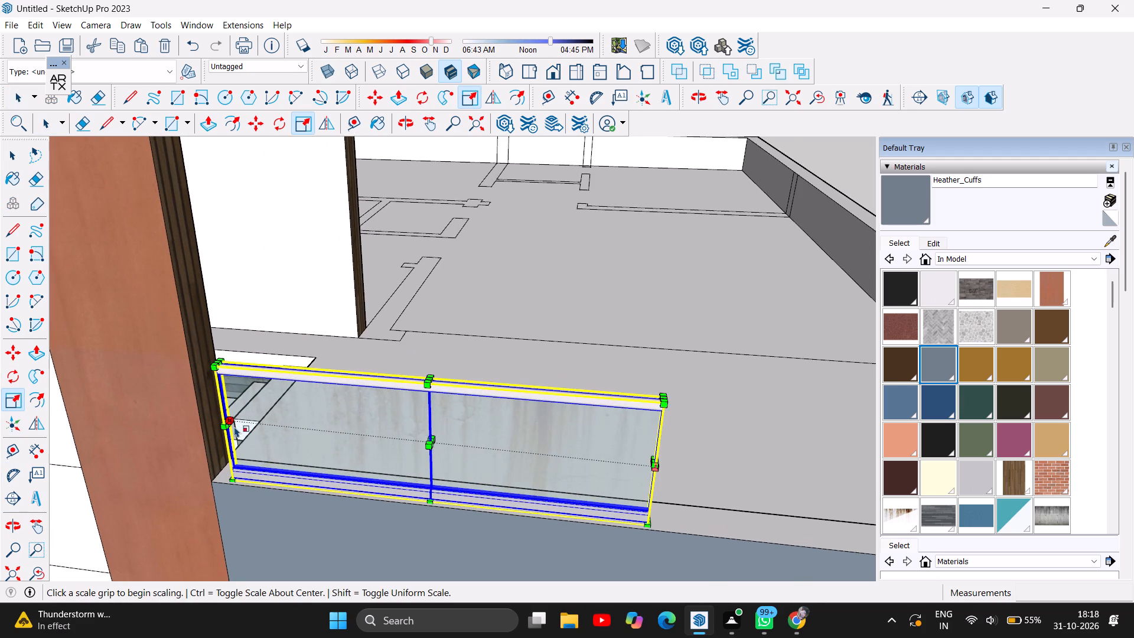
pyautogui.scroll(11, 235, 424)
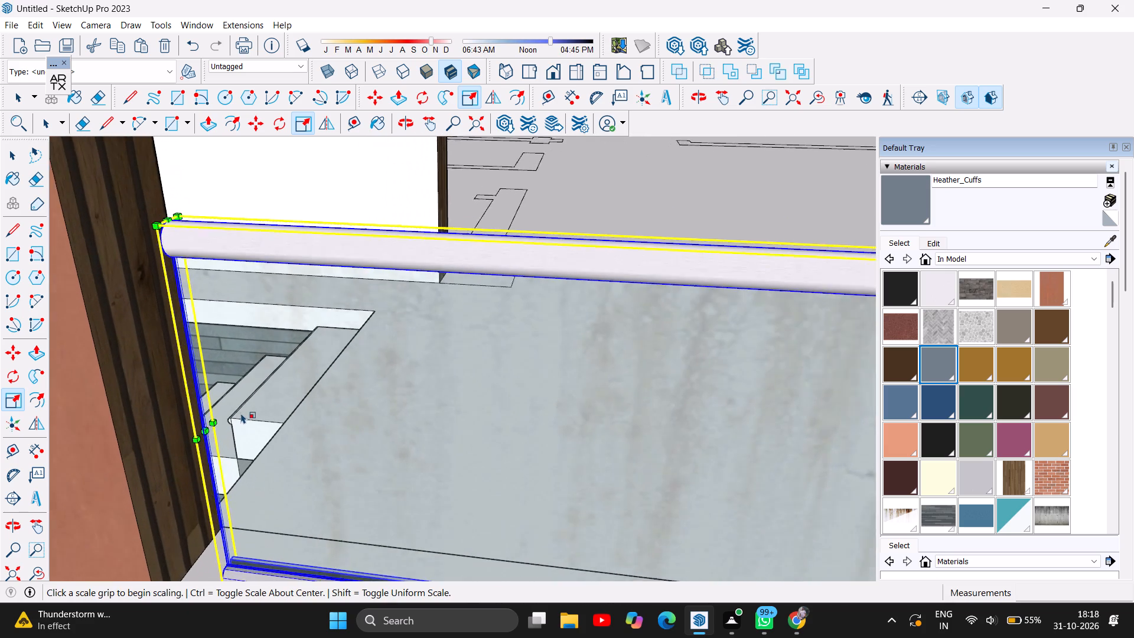
pyautogui.scroll(1, 241, 413)
pyautogui.moveTo(204, 433); pyautogui.dragTo(194, 426)
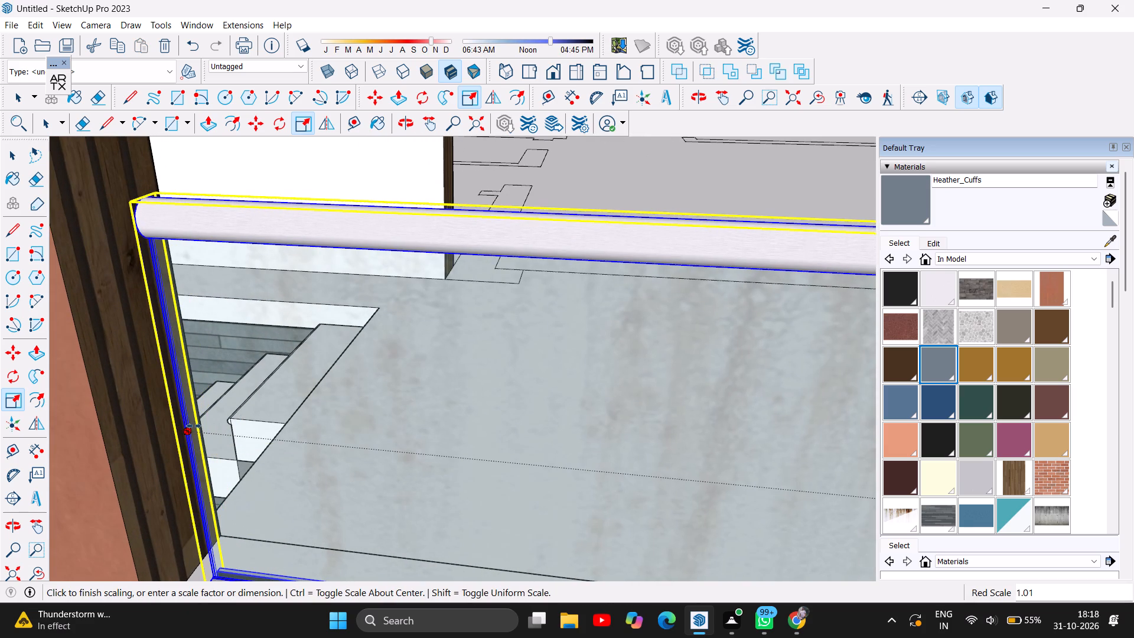
pyautogui.moveTo(194, 426); pyautogui.dragTo(169, 415)
# Scale the railing's free end along the front parapet away from the tower by a factor of about 1.50.
pyautogui.scroll(-7, 169, 415)
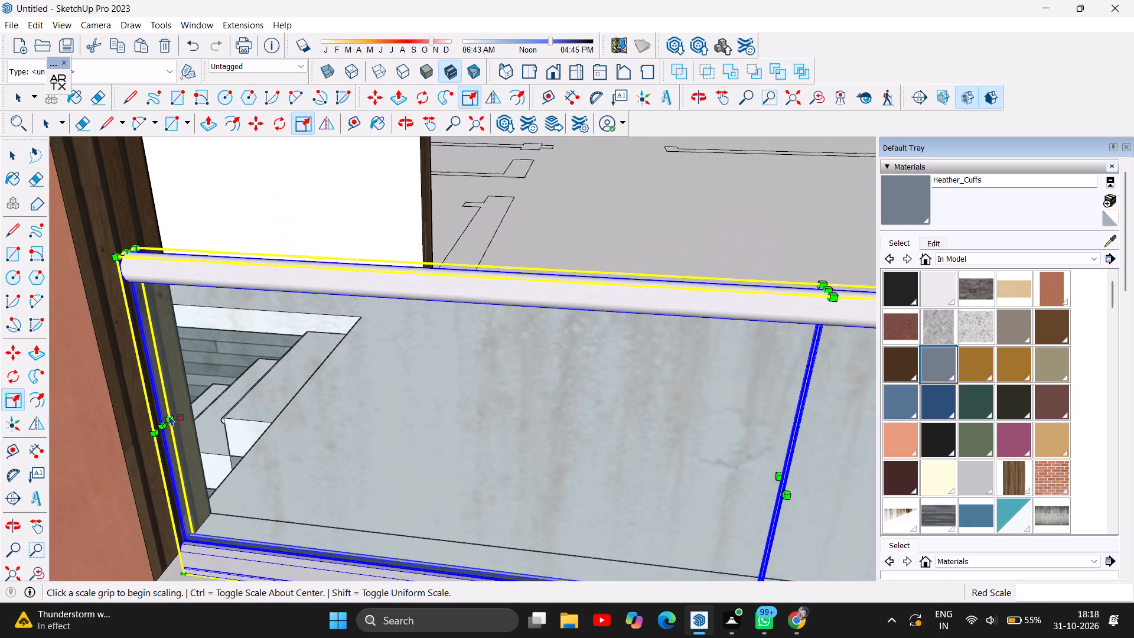
pyautogui.scroll(-1, 169, 415)
pyautogui.scroll(-6, 237, 378)
pyautogui.scroll(-6, 336, 340)
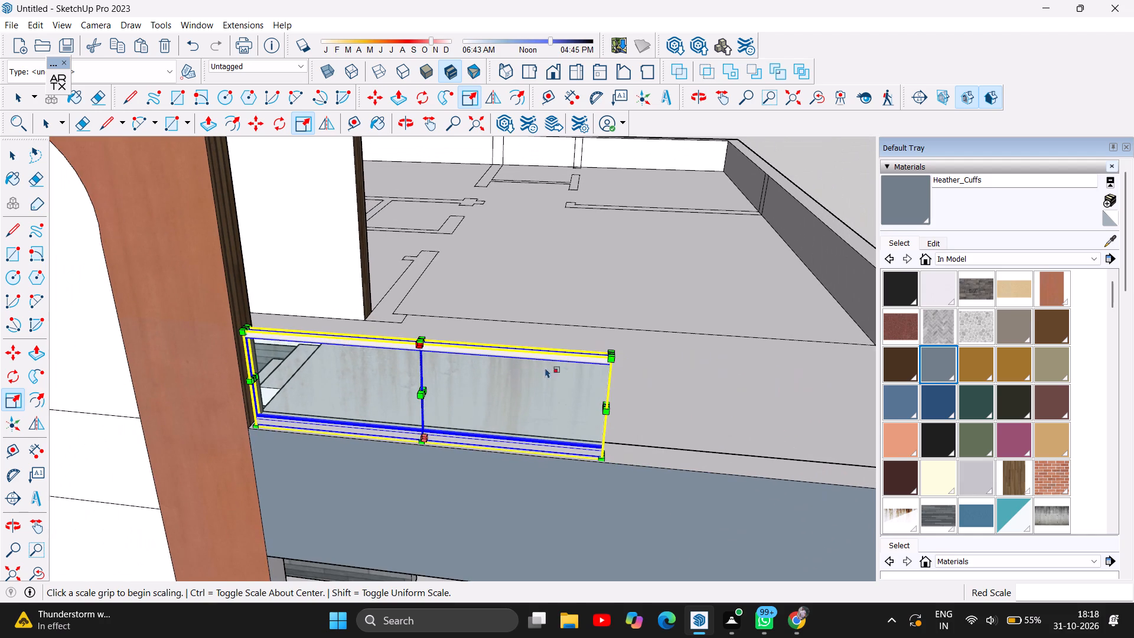
pyautogui.scroll(-1, 703, 346)
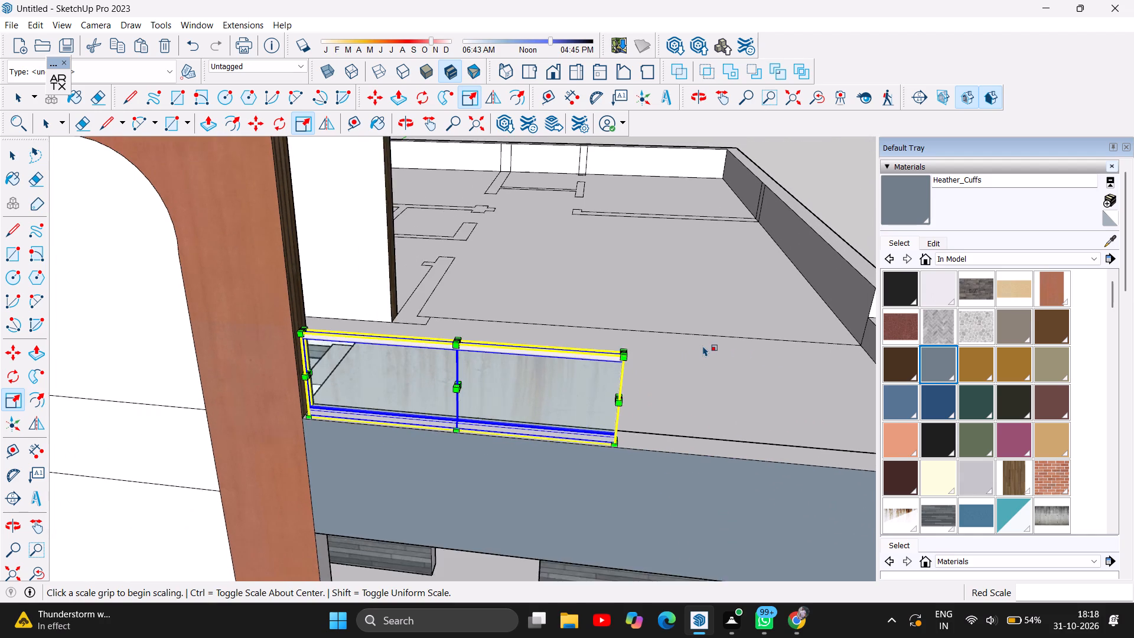
pyautogui.scroll(-1, 703, 346)
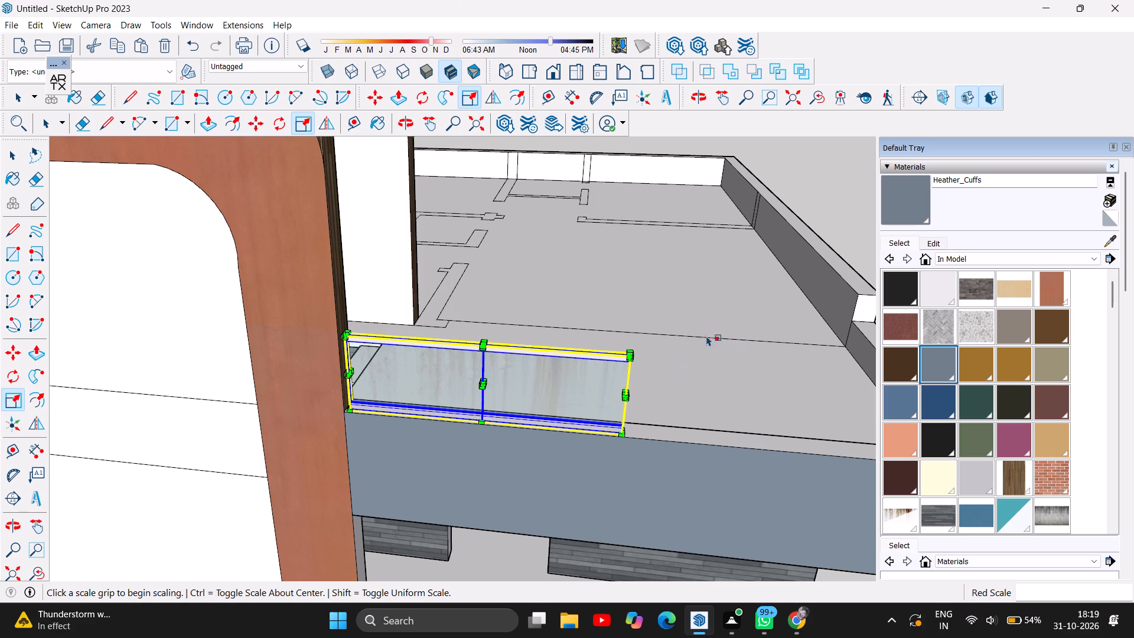
pyautogui.click(411, 123)
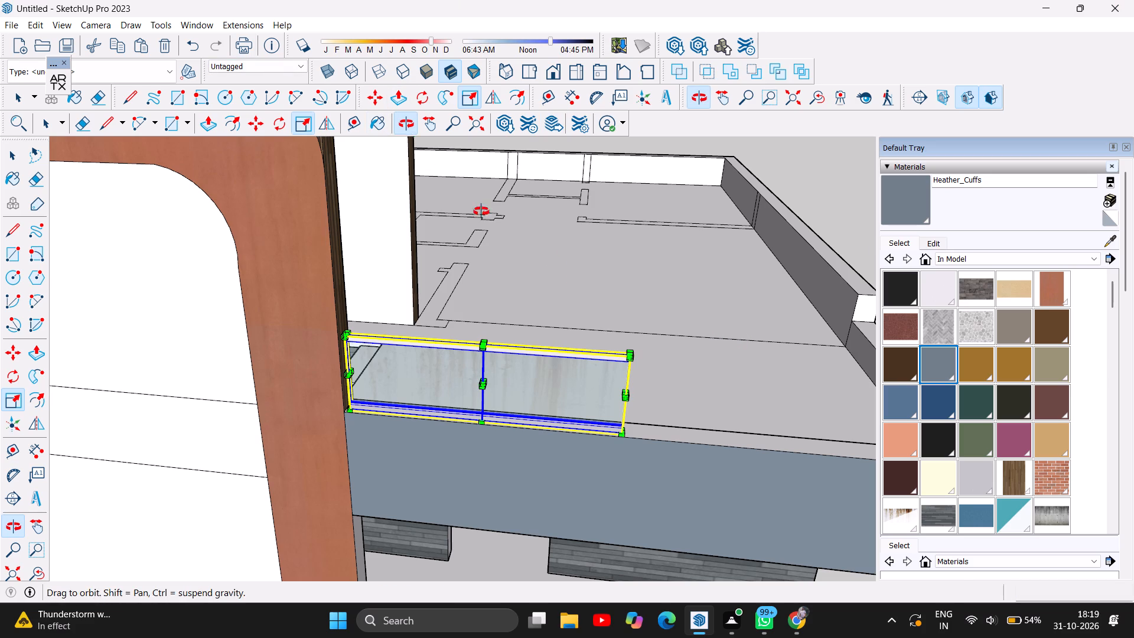
pyautogui.moveTo(581, 275); pyautogui.dragTo(384, 271)
pyautogui.click(384, 272)
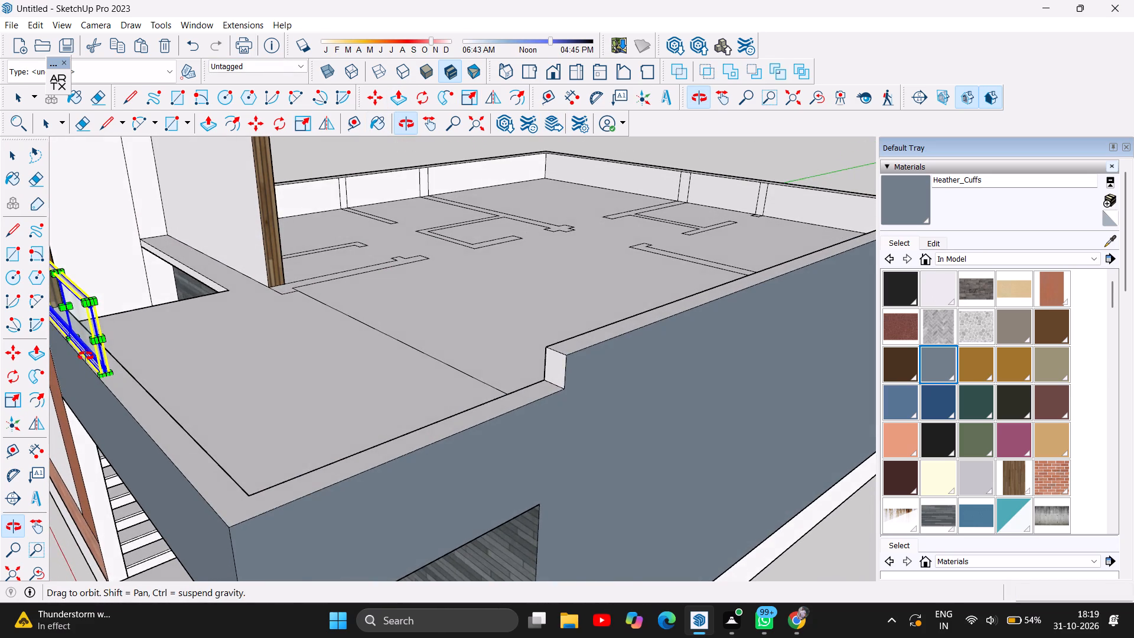
pyautogui.scroll(8, 83, 352)
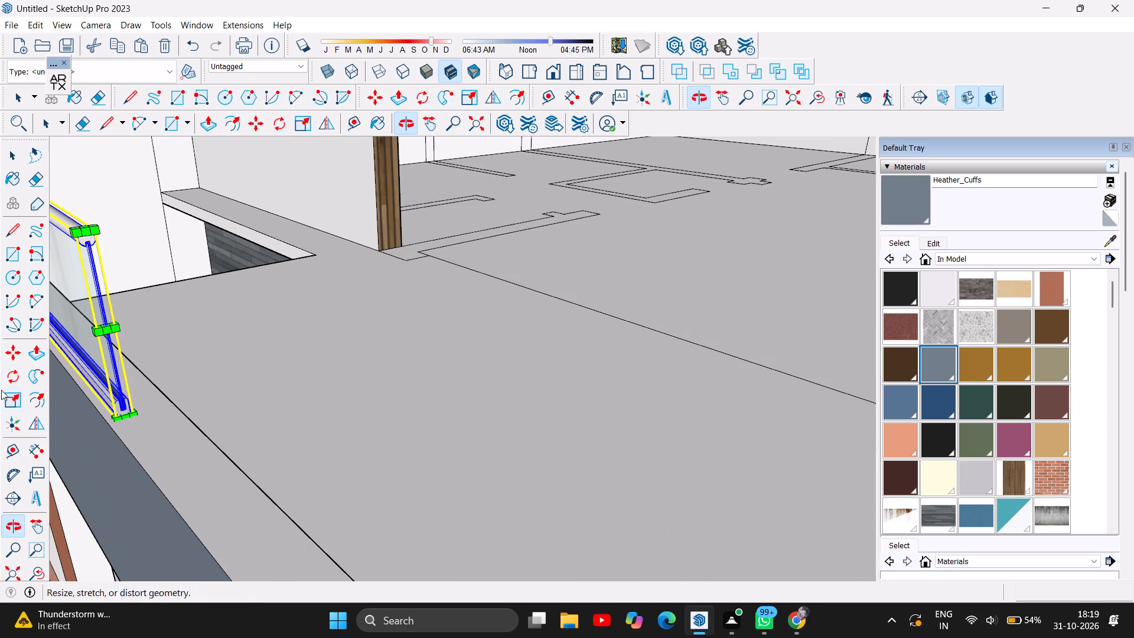
pyautogui.click(5, 399)
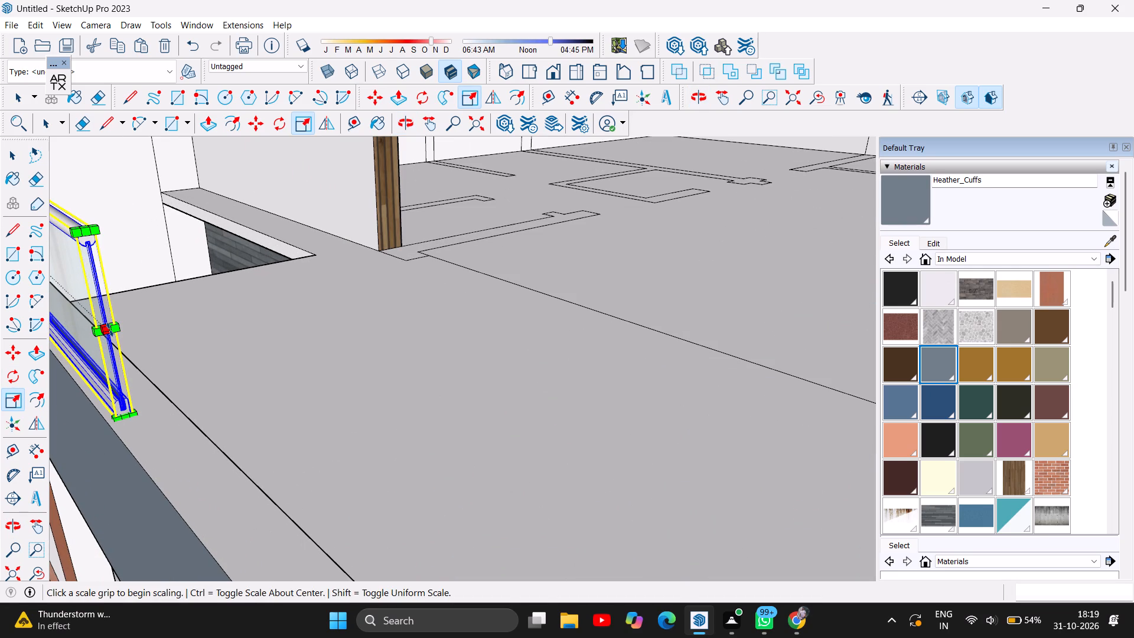
pyautogui.moveTo(110, 330); pyautogui.dragTo(208, 522)
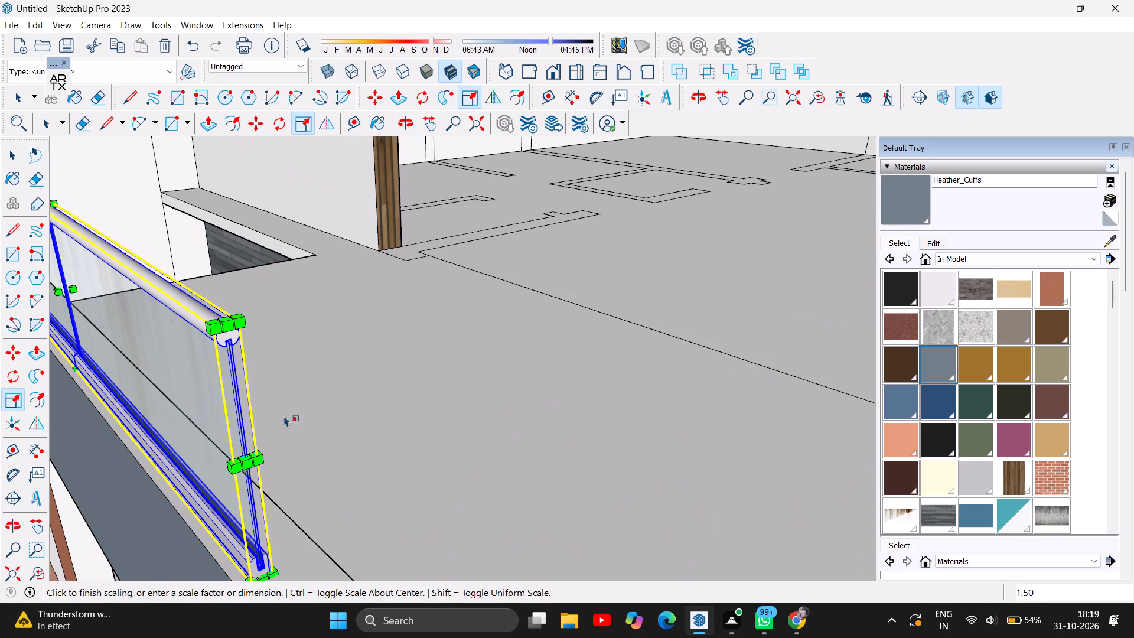
# Stretch the railing's free end further along the parapet to the front outer corner of the roof, and deselect it.
pyautogui.scroll(-8, 274, 330)
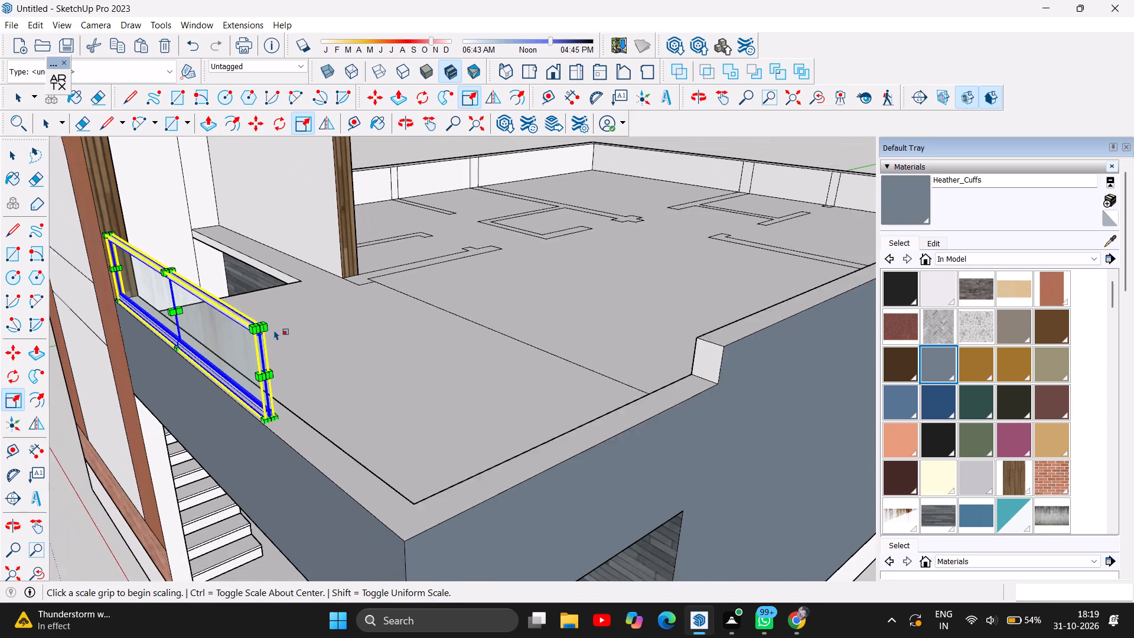
pyautogui.scroll(-1, 274, 330)
pyautogui.scroll(4, 312, 419)
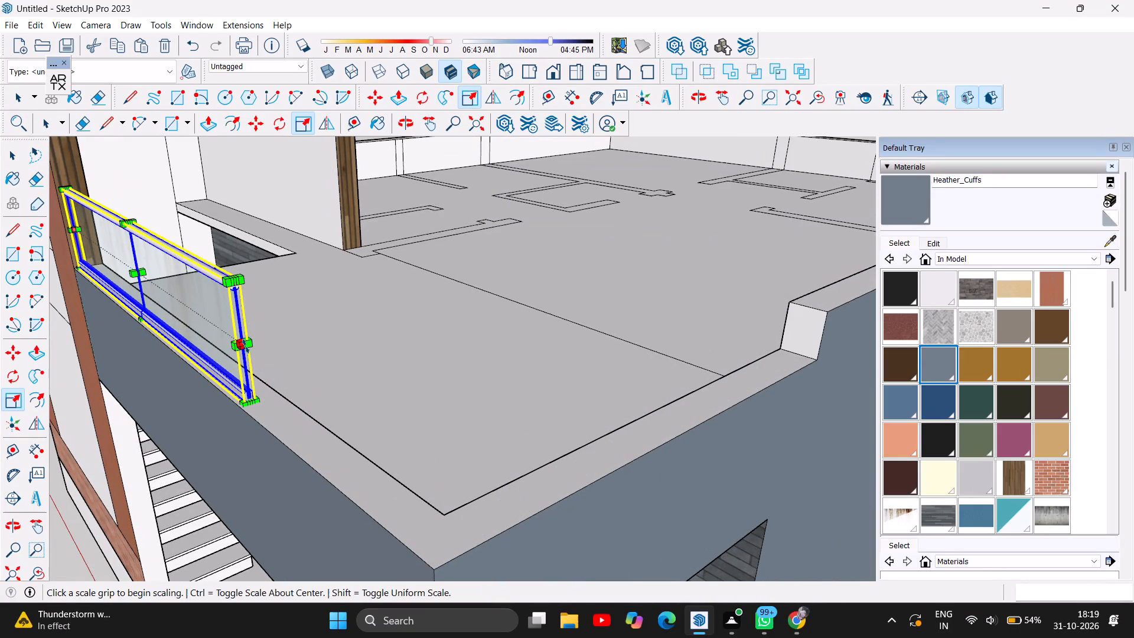
pyautogui.moveTo(247, 345); pyautogui.dragTo(358, 459)
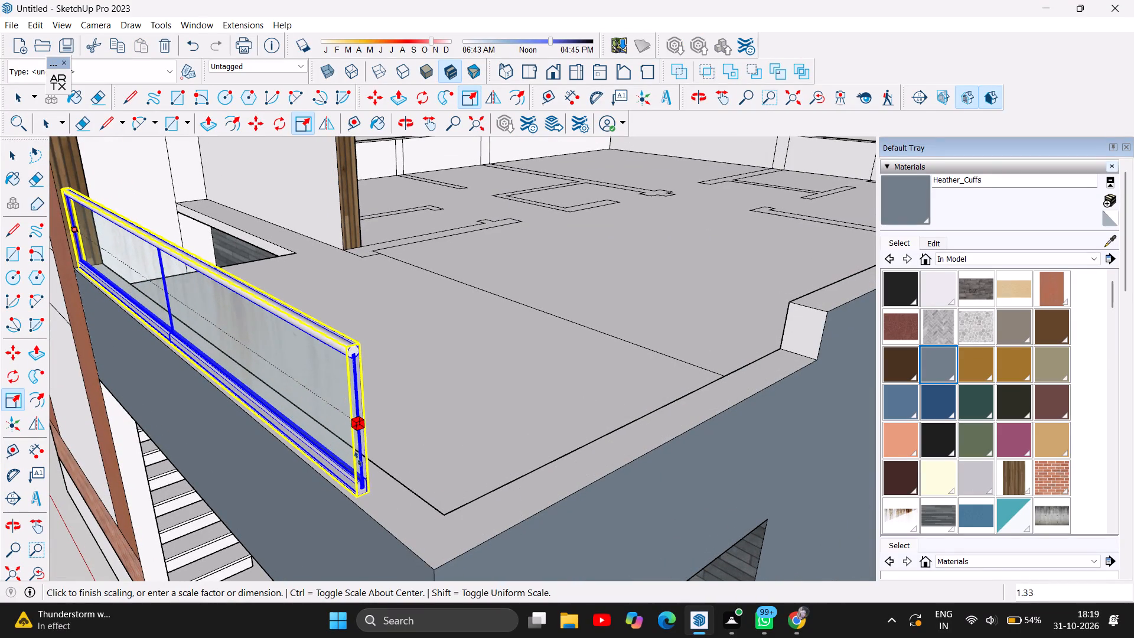
pyautogui.moveTo(358, 459); pyautogui.dragTo(402, 484)
pyautogui.scroll(-4, 330, 498)
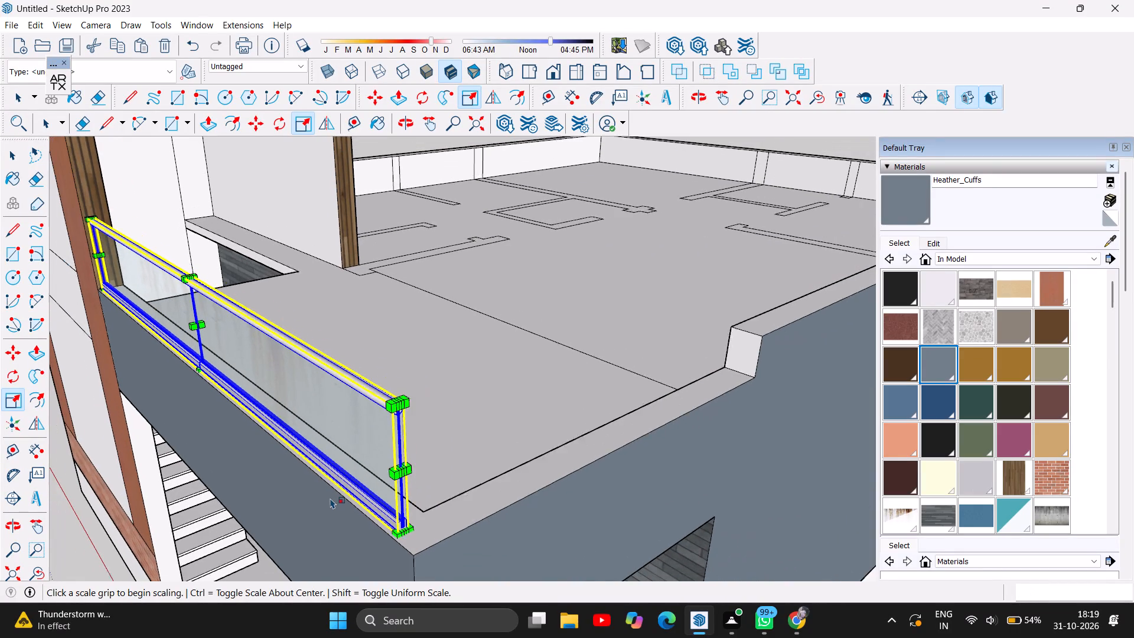
pyautogui.scroll(-9, 485, 367)
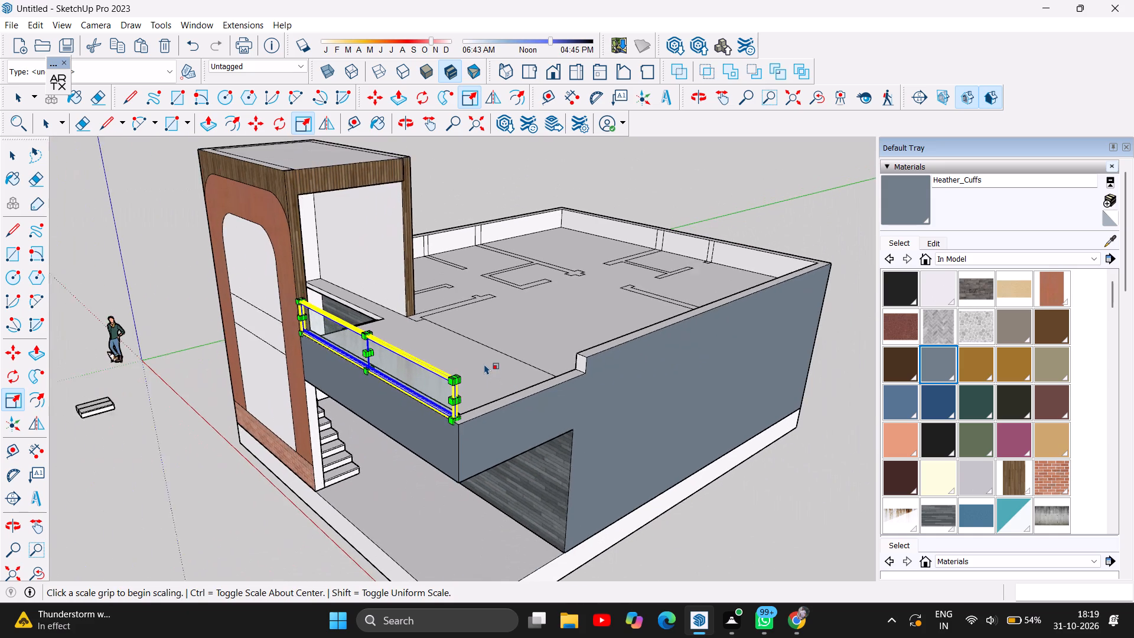
pyautogui.click(19, 158)
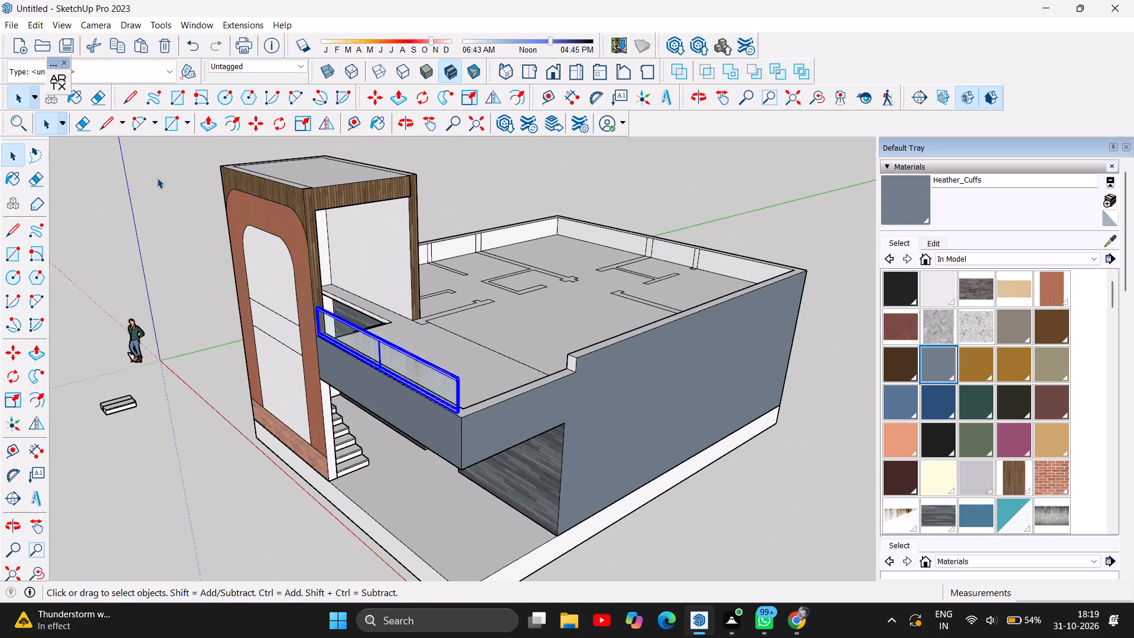
pyautogui.click(158, 178)
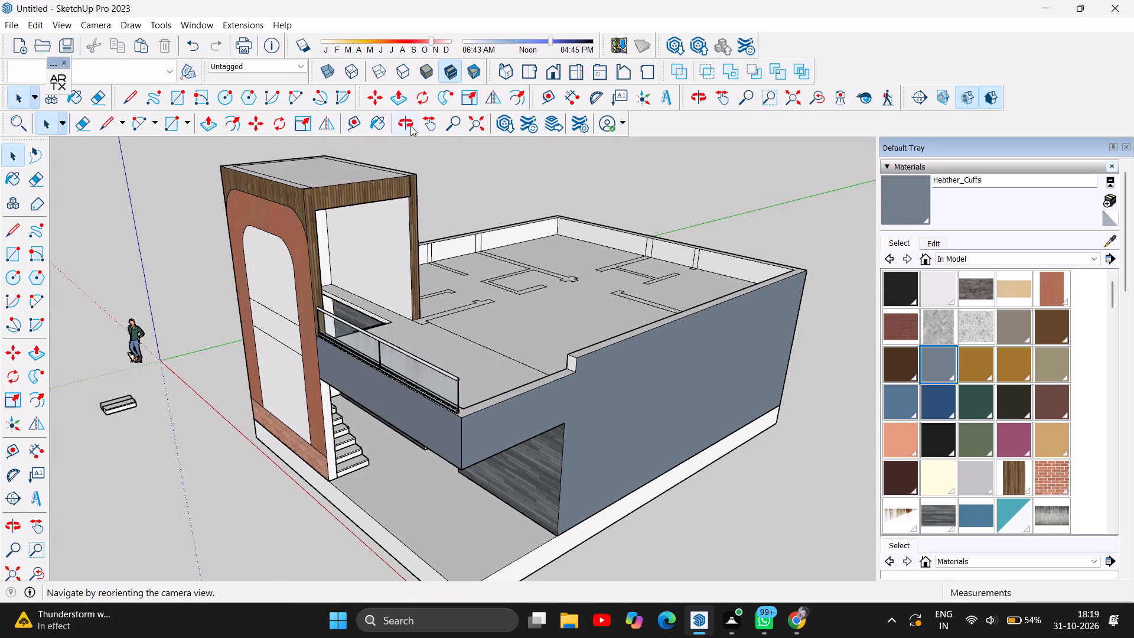
# Examine the lengthened glass railing and the house exterior from the front and side.
pyautogui.click(410, 125)
pyautogui.moveTo(357, 404); pyautogui.dragTo(654, 359)
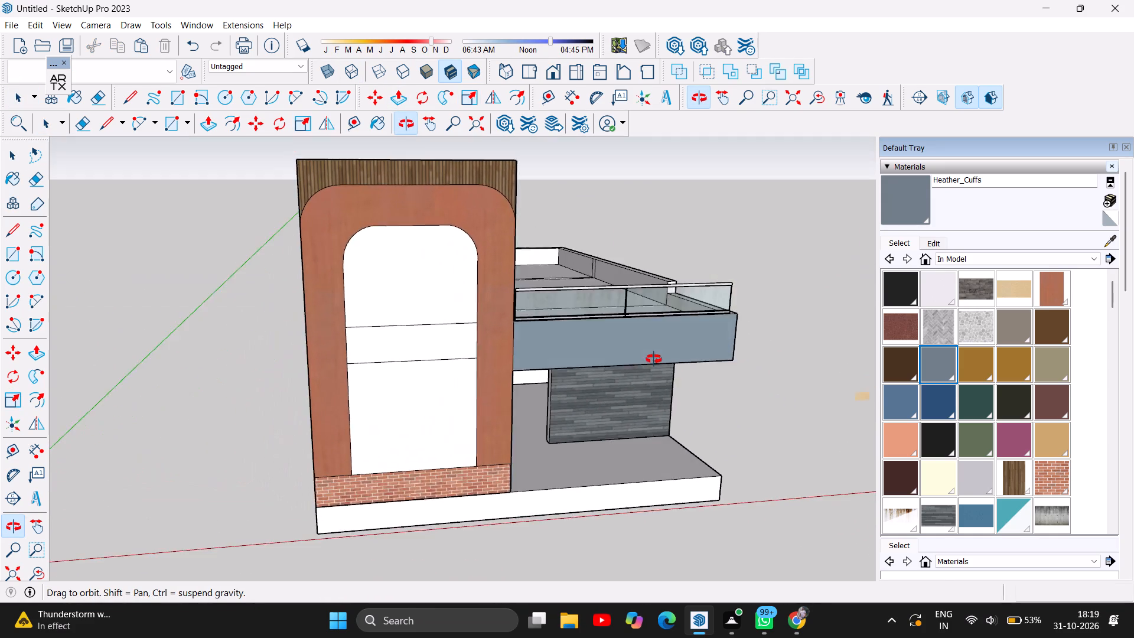
pyautogui.moveTo(654, 359); pyautogui.dragTo(212, 342)
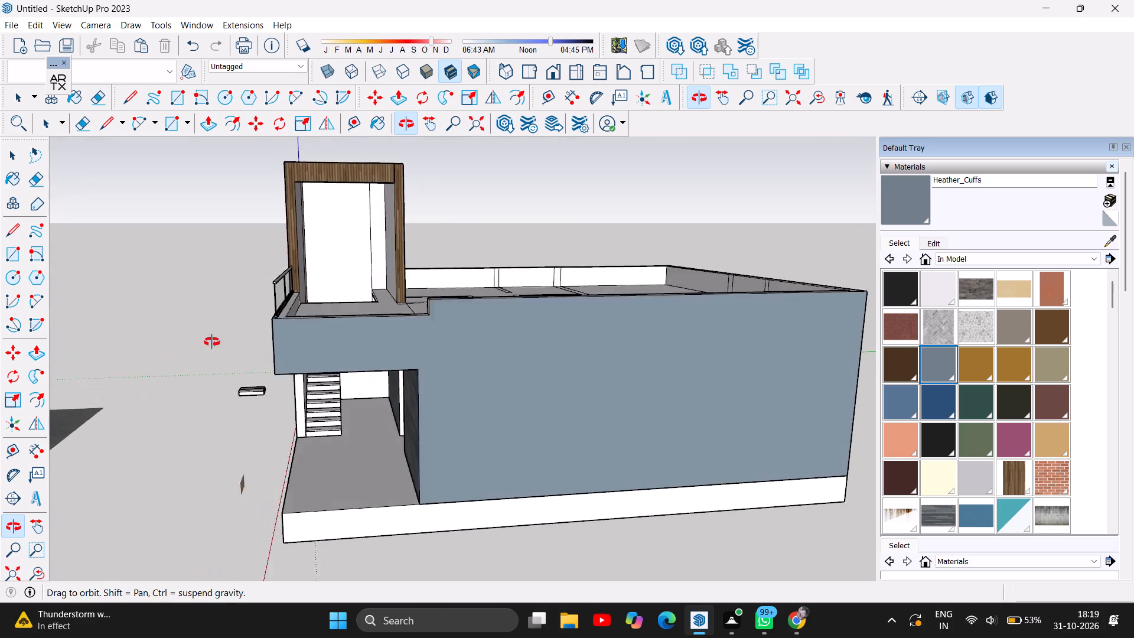
pyautogui.moveTo(212, 342); pyautogui.dragTo(520, 300)
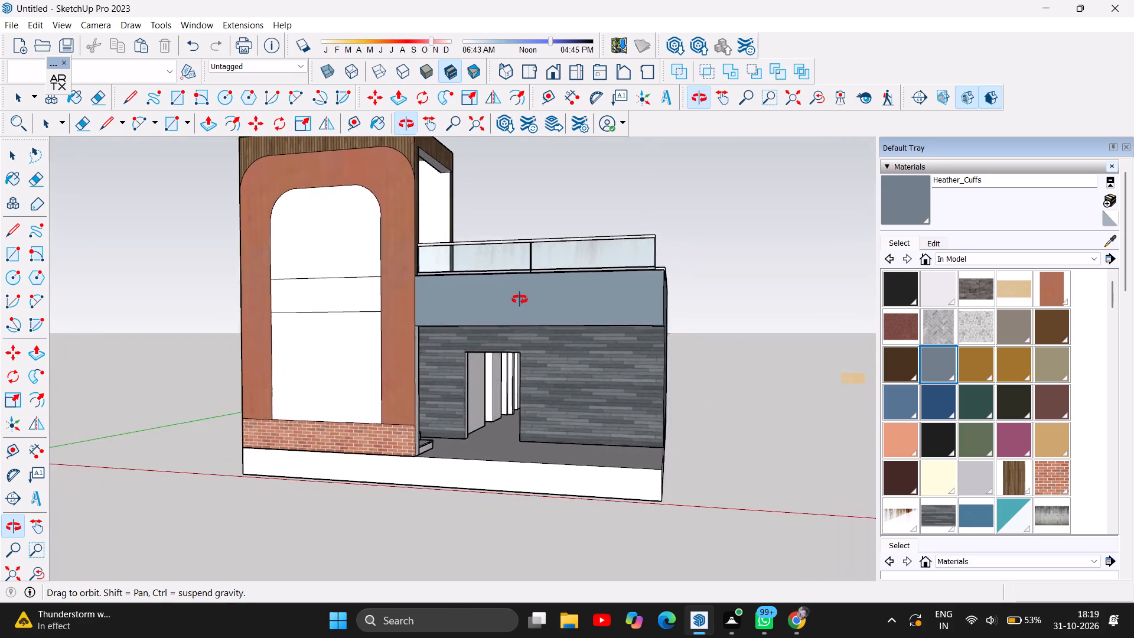
pyautogui.moveTo(520, 300); pyautogui.dragTo(348, 307)
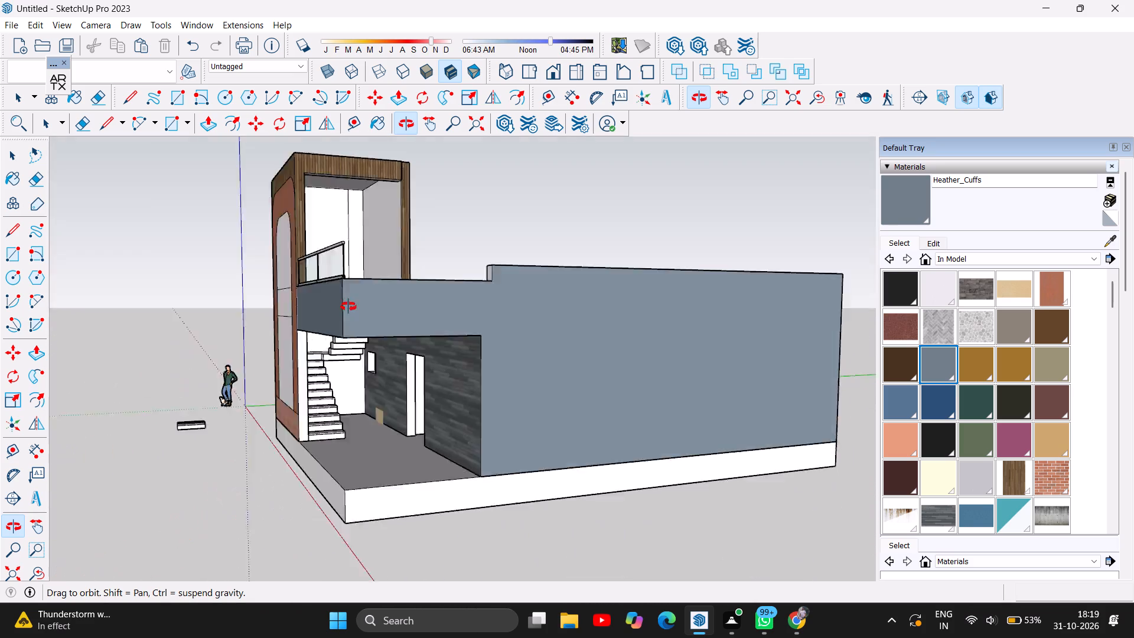
pyautogui.moveTo(348, 307); pyautogui.dragTo(486, 311)
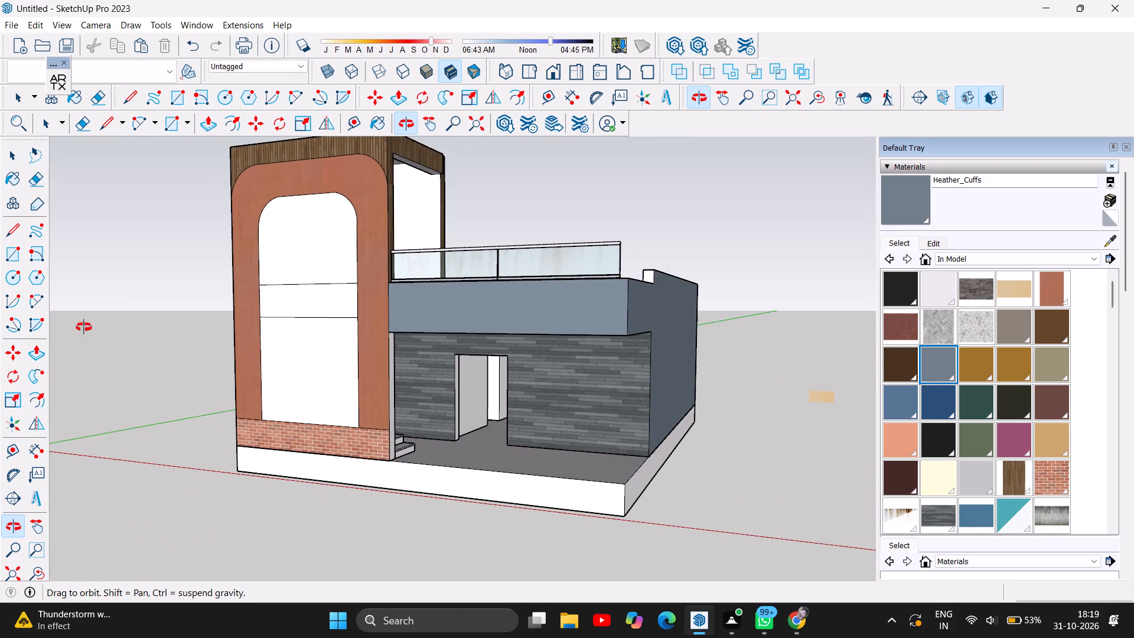
pyautogui.scroll(-1, 112, 374)
pyautogui.moveTo(350, 298); pyautogui.dragTo(331, 305)
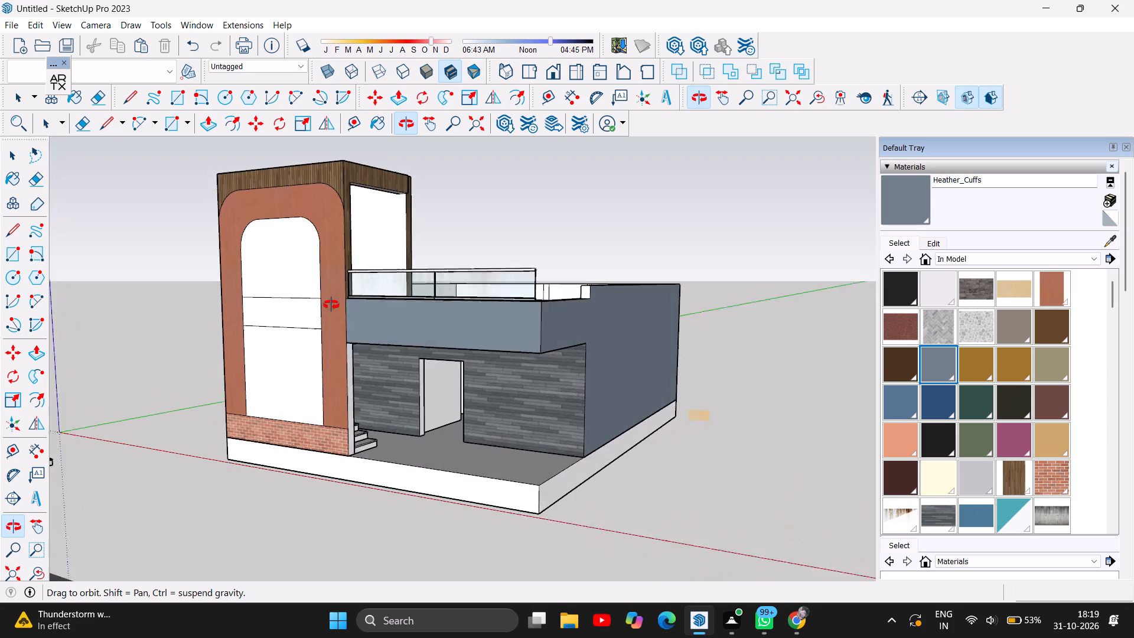
pyautogui.moveTo(331, 305); pyautogui.dragTo(334, 302)
# Paint the interior wall face seen through the front doorway with the salmon-orange in-model material.
pyautogui.click(904, 450)
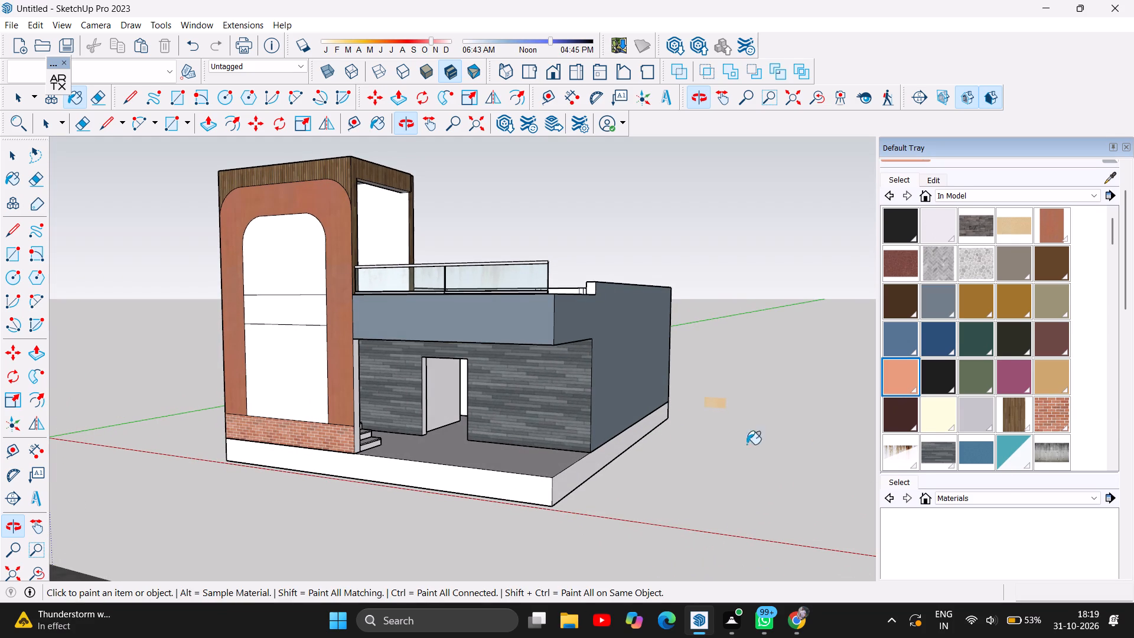
pyautogui.click(435, 395)
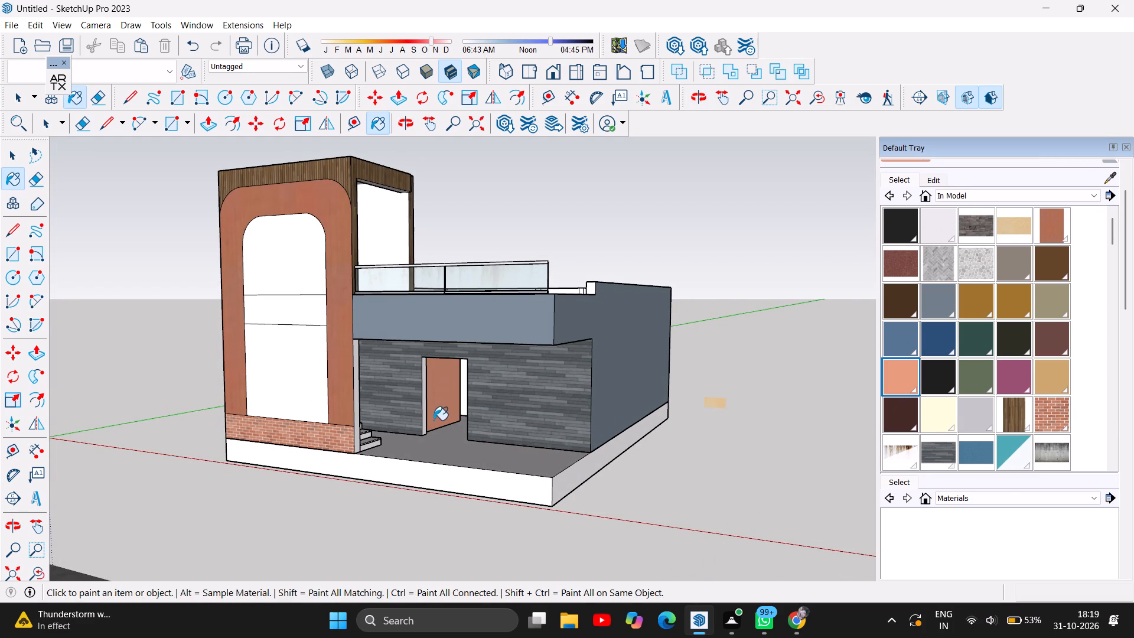
pyautogui.scroll(4, 438, 417)
pyautogui.scroll(6, 445, 342)
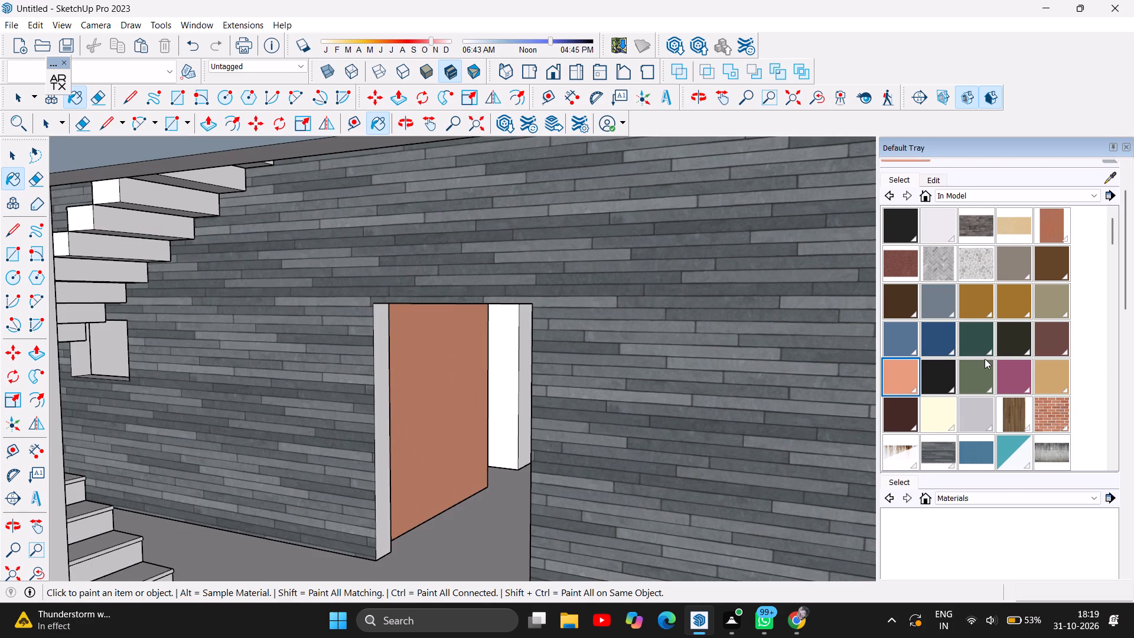
pyautogui.scroll(1, 1044, 305)
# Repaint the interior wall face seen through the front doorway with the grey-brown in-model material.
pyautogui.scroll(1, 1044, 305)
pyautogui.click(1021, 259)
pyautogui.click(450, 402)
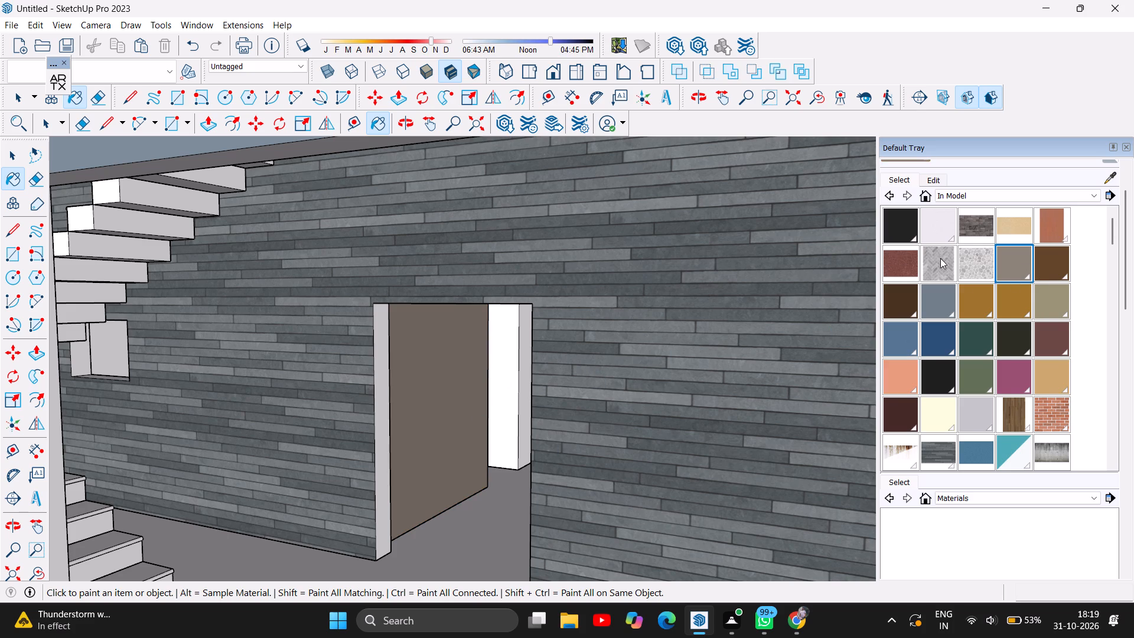
# Paint the interior wall face seen through the front doorway with the light lavender-grey in-model material.
pyautogui.scroll(-2, 977, 288)
pyautogui.click(980, 374)
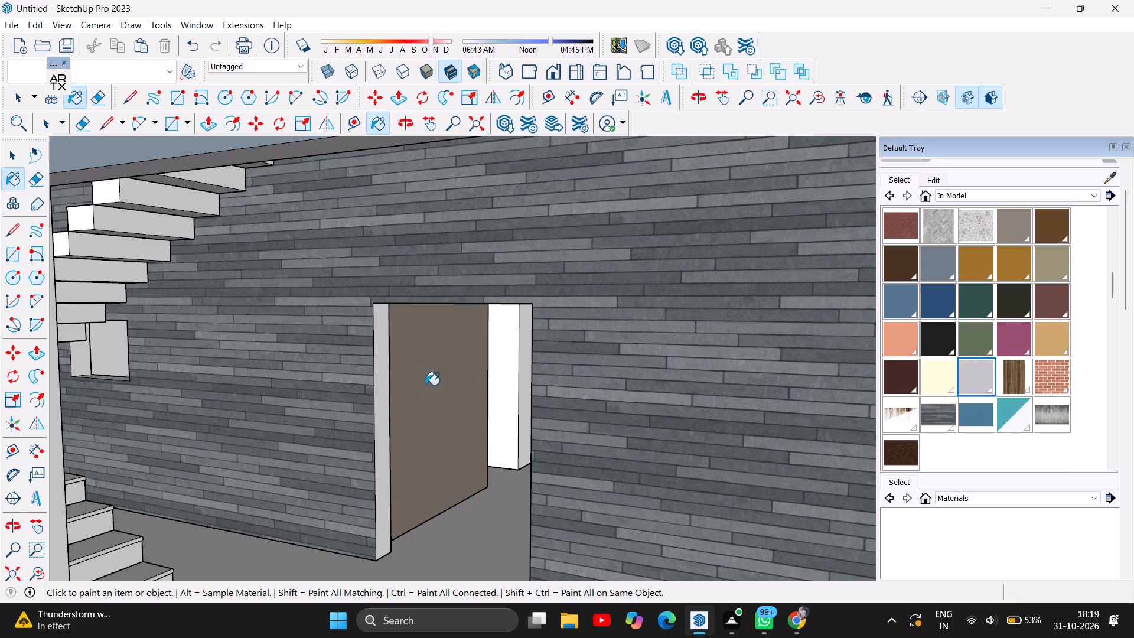
pyautogui.click(425, 385)
# Paint the white interior wall faces and narrow wall ends visible through the front doorway with the same light lavender-grey material.
pyautogui.scroll(-3, 429, 439)
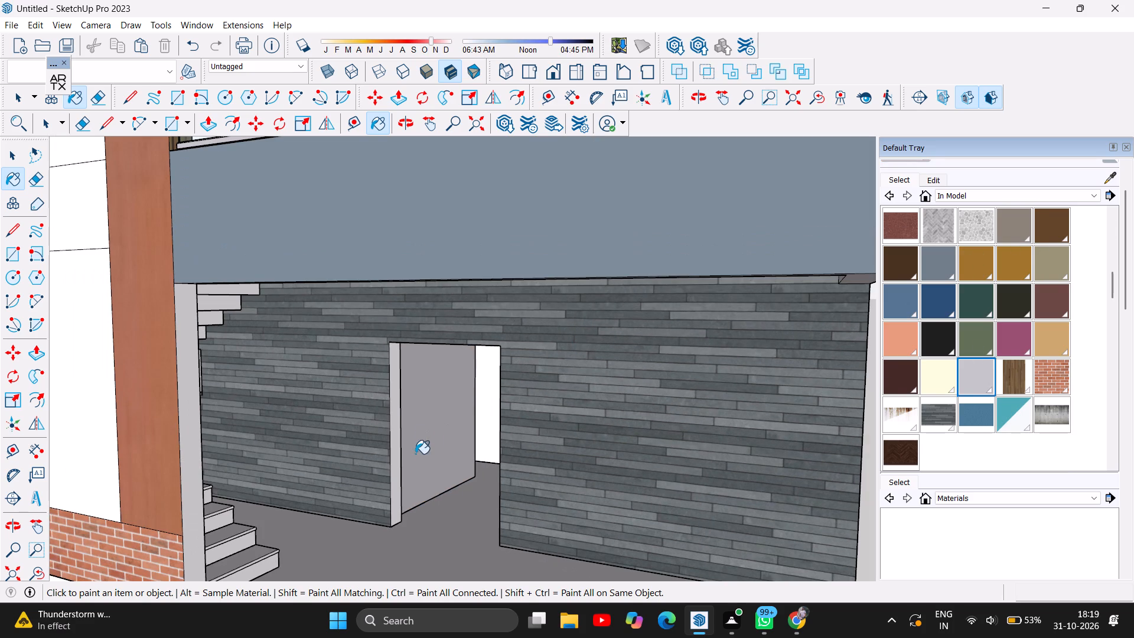
pyautogui.scroll(-6, 454, 430)
pyautogui.scroll(2, 441, 454)
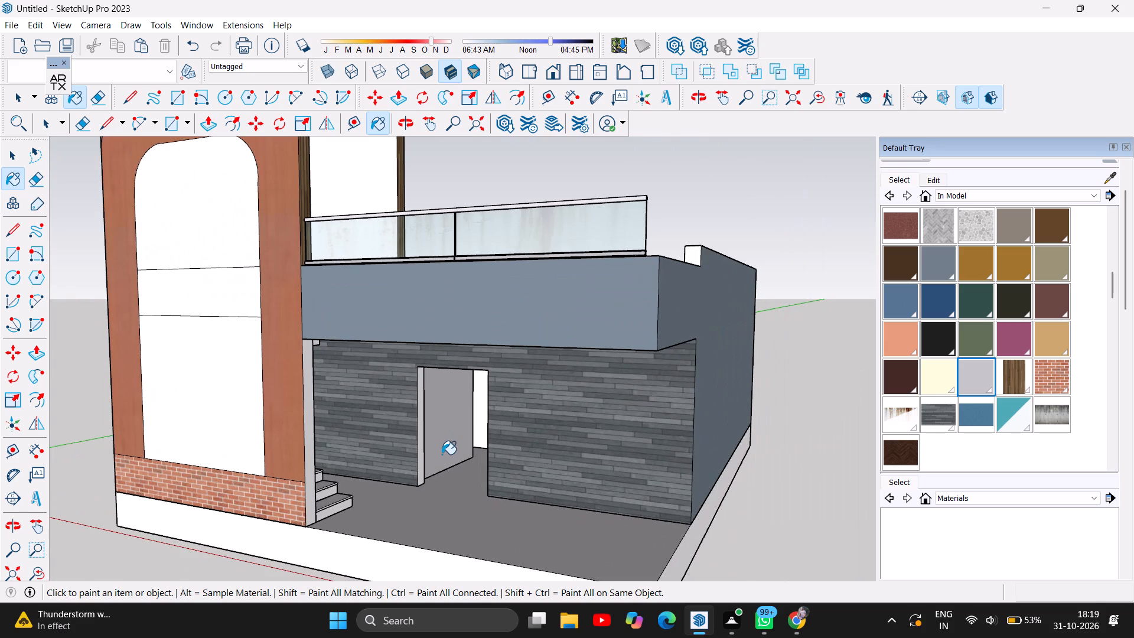
pyautogui.click(400, 120)
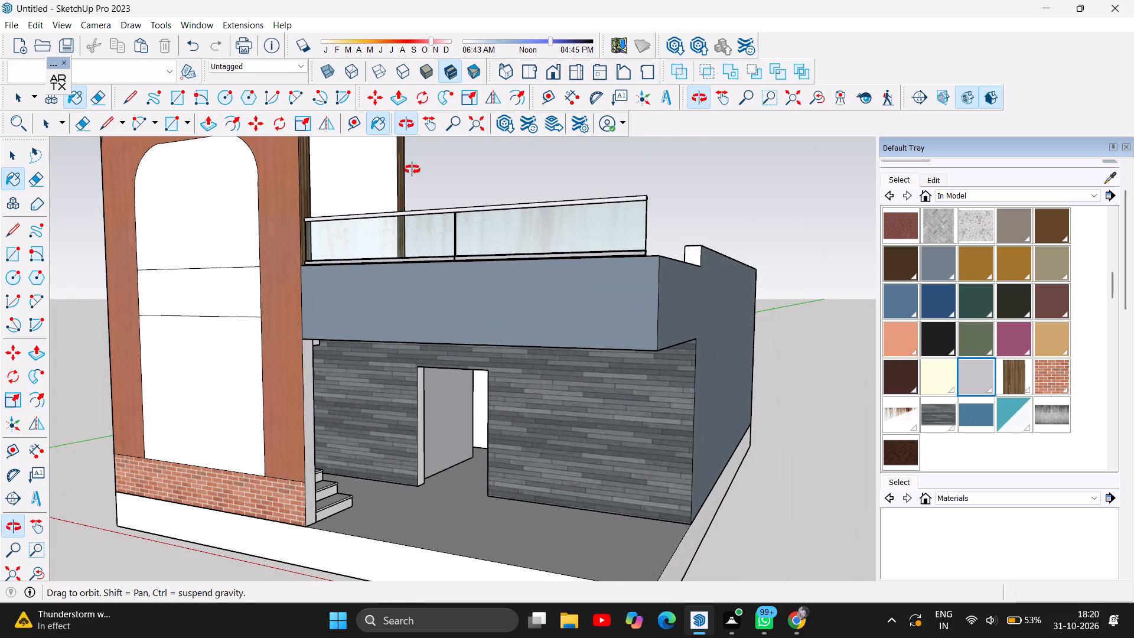
pyautogui.moveTo(441, 317); pyautogui.dragTo(636, 289)
pyautogui.click(636, 290)
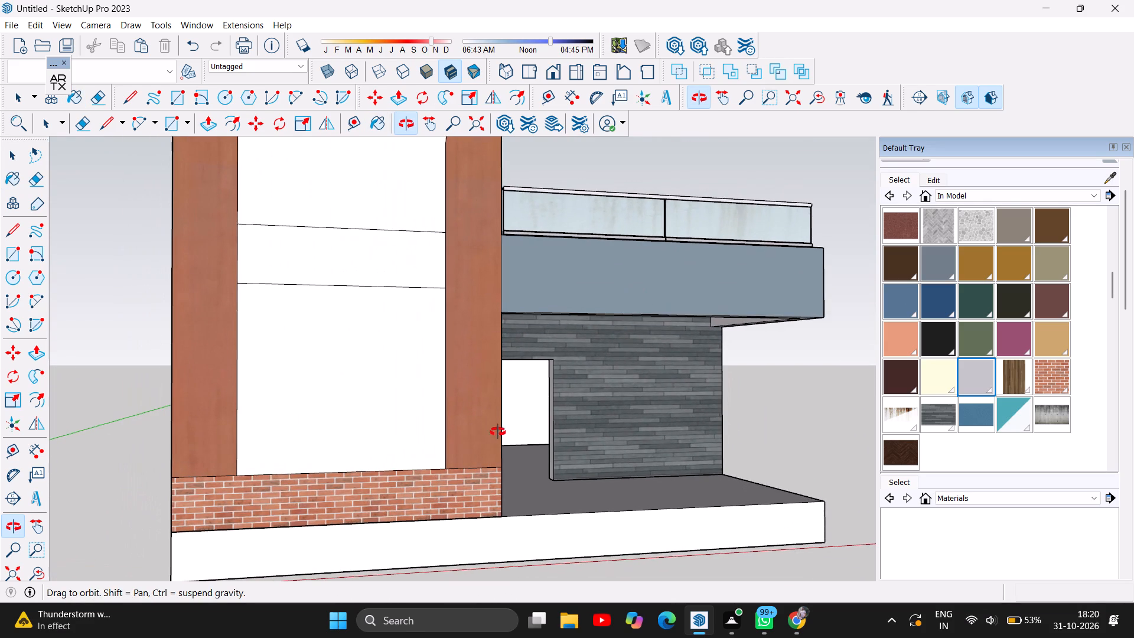
pyautogui.scroll(4, 504, 432)
pyautogui.scroll(4, 574, 402)
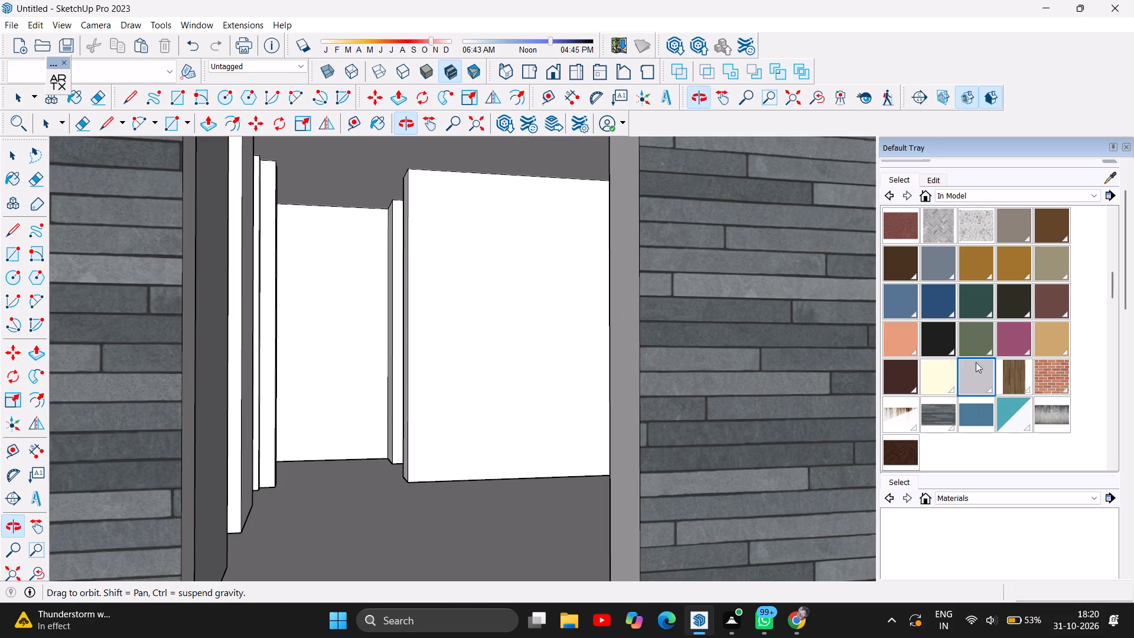
pyautogui.click(980, 377)
pyautogui.click(529, 333)
pyautogui.click(331, 303)
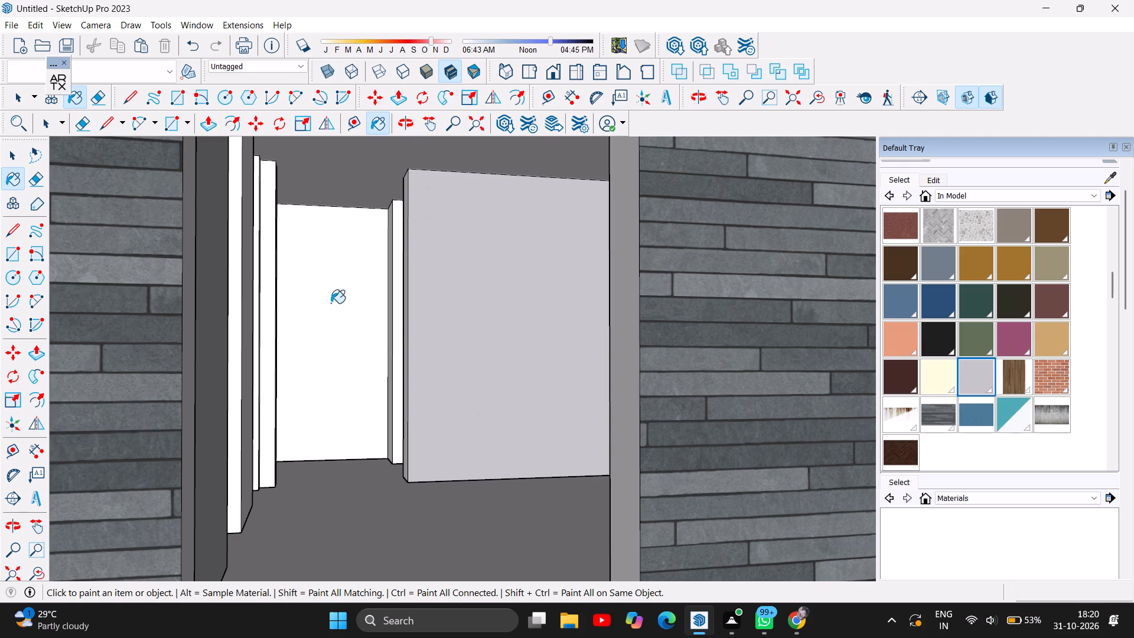
pyautogui.click(268, 318)
pyautogui.click(237, 331)
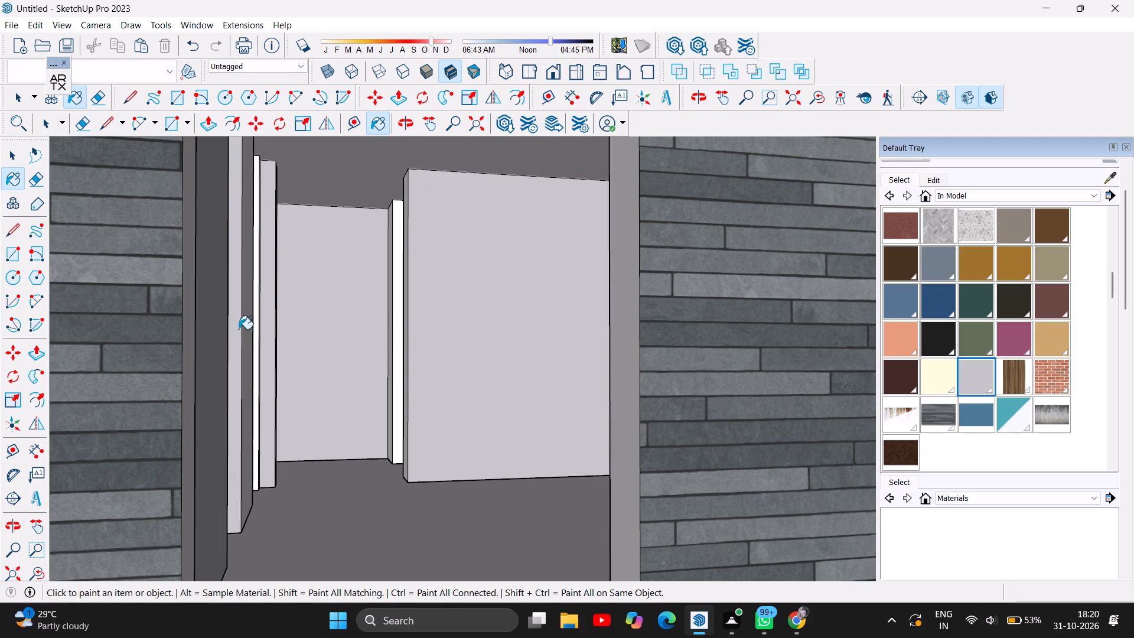
pyautogui.click(249, 327)
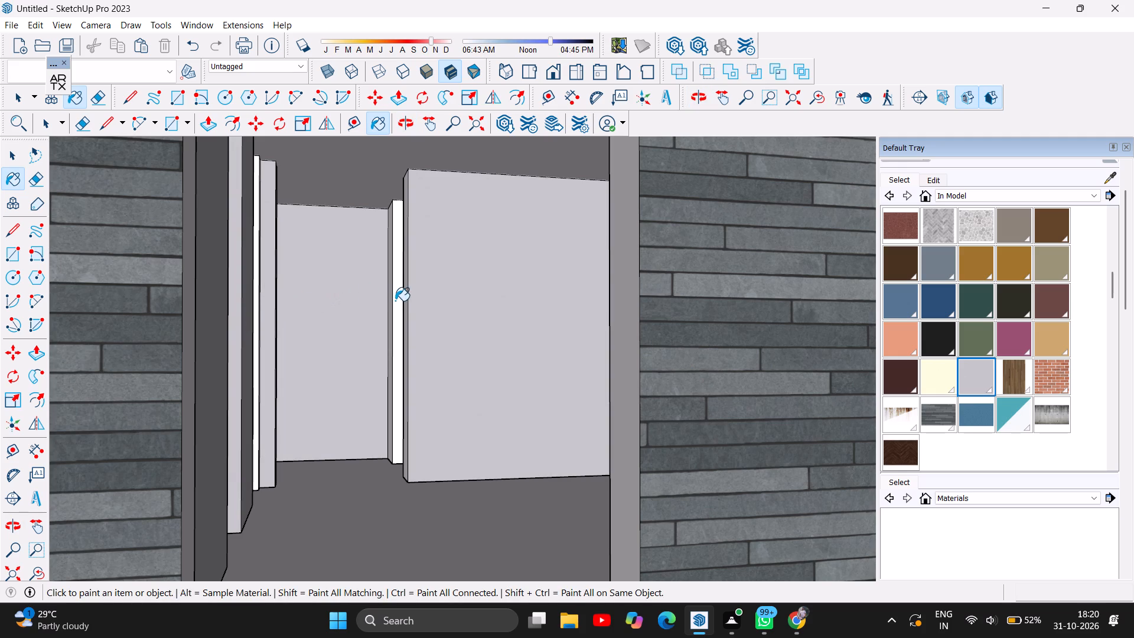
pyautogui.click(395, 301)
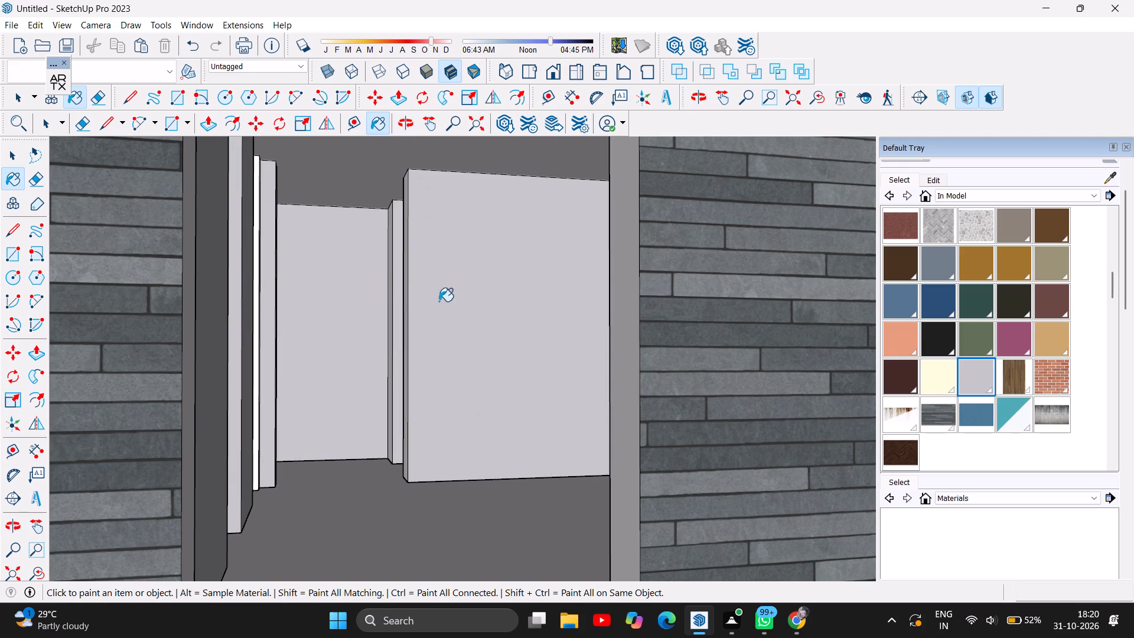
# Paint the long interior side wall and the adjoining narrow wall strip inside the doorway with the light lavender-grey material.
pyautogui.click(406, 129)
pyautogui.moveTo(393, 270); pyautogui.dragTo(483, 279)
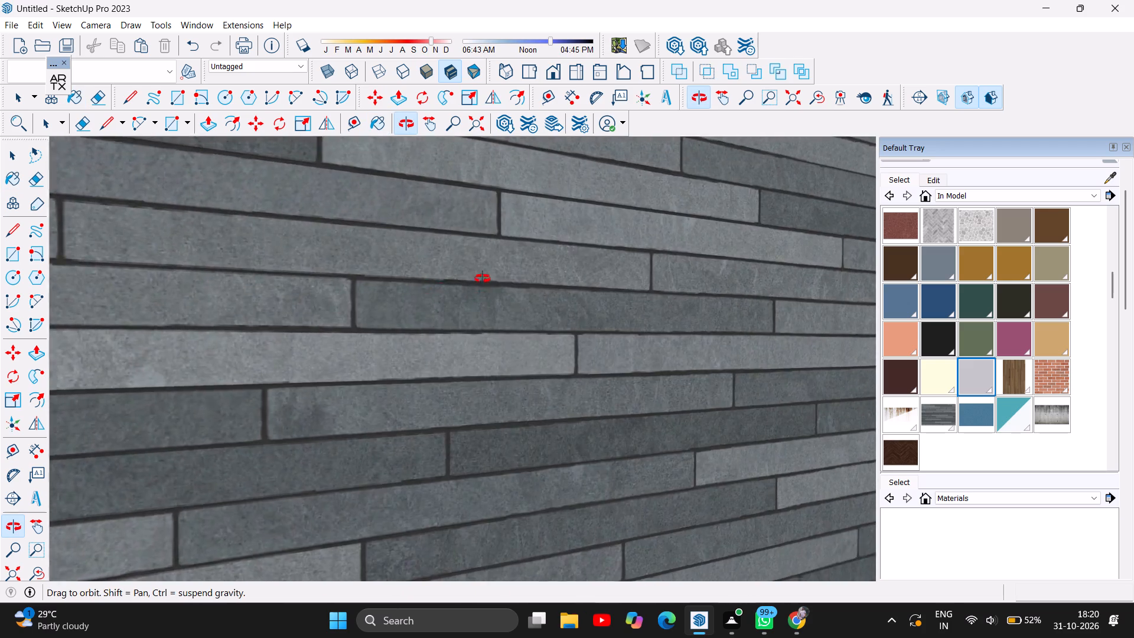
pyautogui.moveTo(483, 279); pyautogui.dragTo(445, 292)
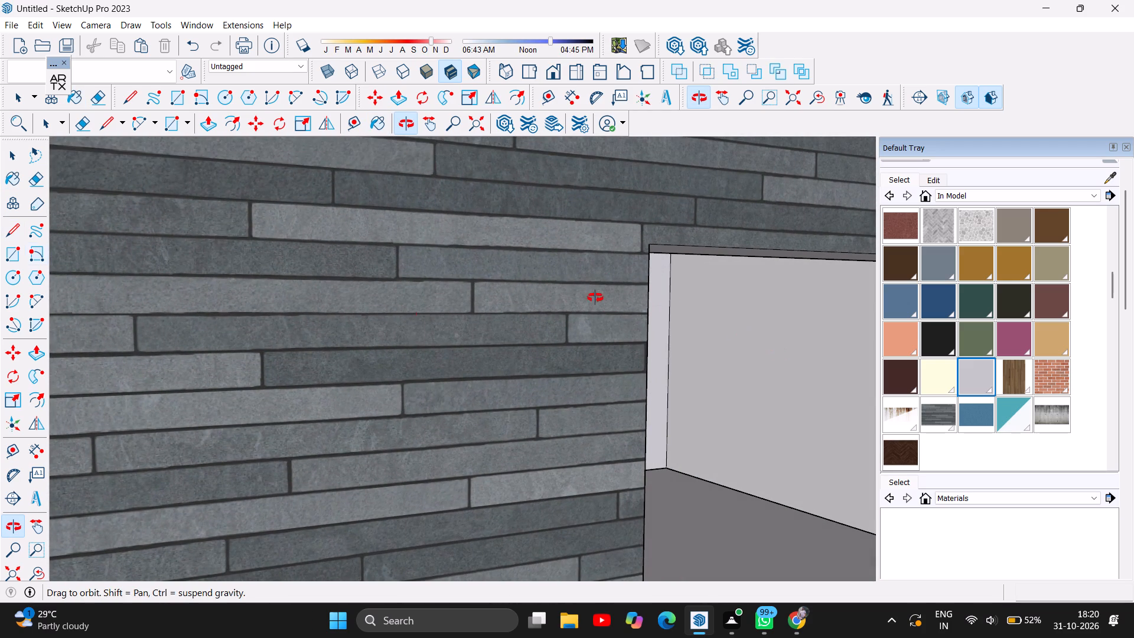
pyautogui.click(968, 377)
pyautogui.click(778, 404)
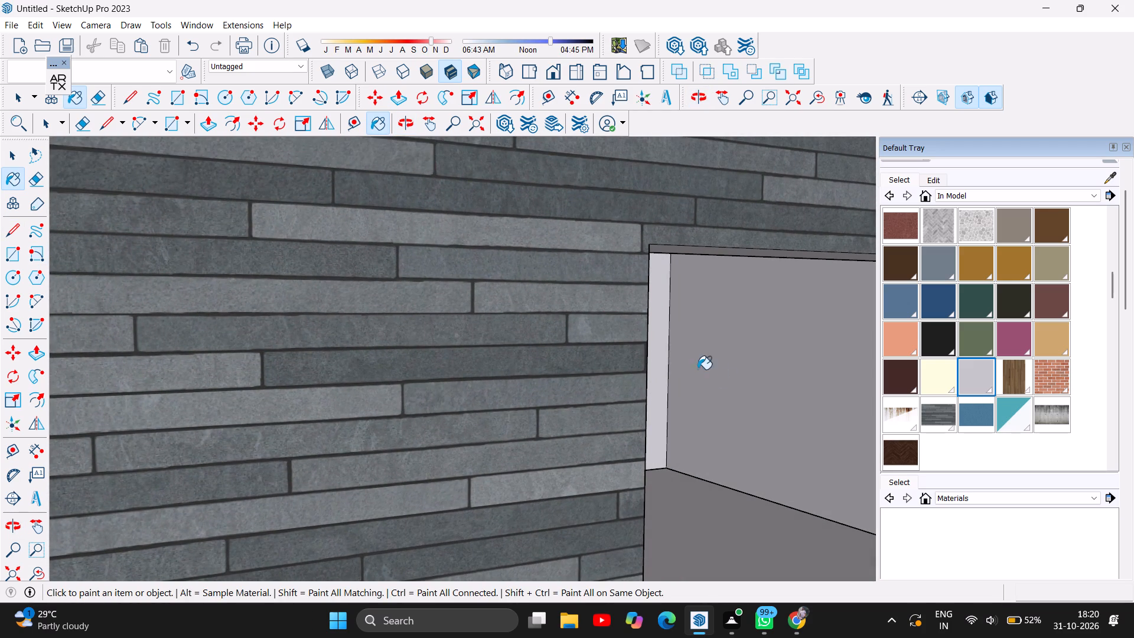
pyautogui.click(663, 373)
pyautogui.click(659, 376)
# Examine the painted doorway and the whole house exterior from the front and the front corner.
pyautogui.click(405, 120)
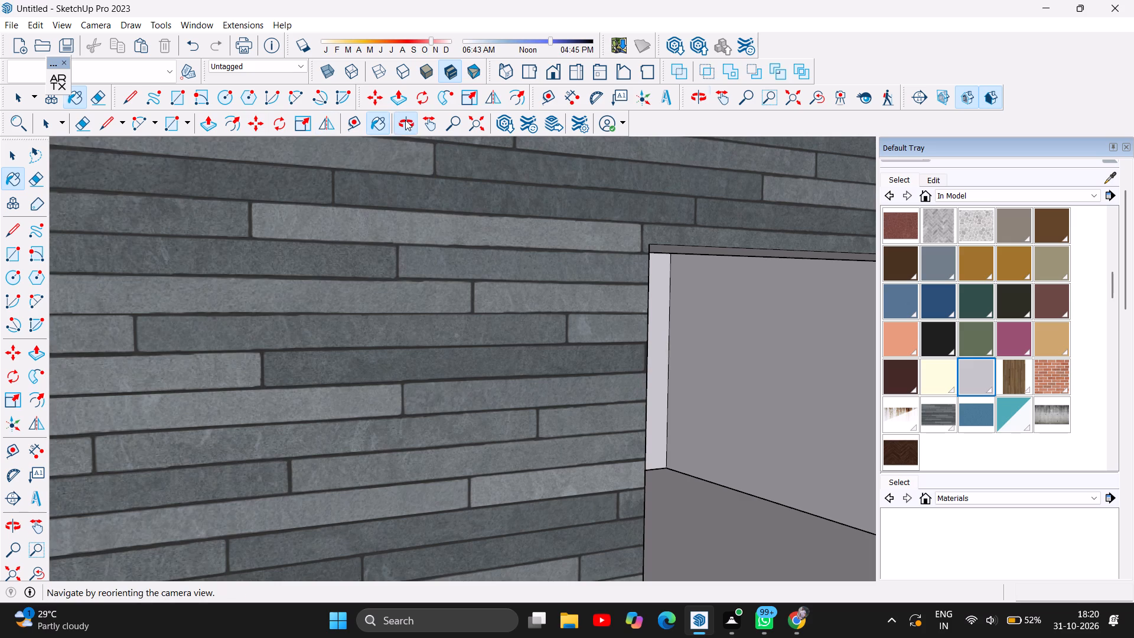
pyautogui.scroll(-4, 159, 295)
pyautogui.scroll(1, 159, 295)
pyautogui.scroll(-6, 159, 295)
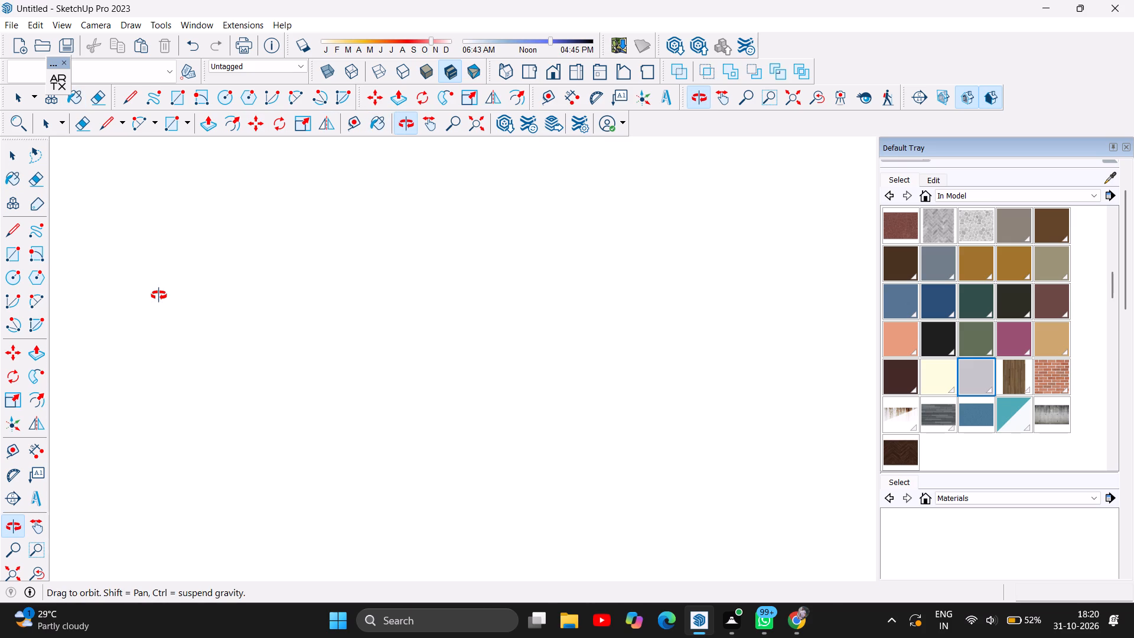
pyautogui.scroll(-3, 159, 295)
pyautogui.scroll(-6, 449, 325)
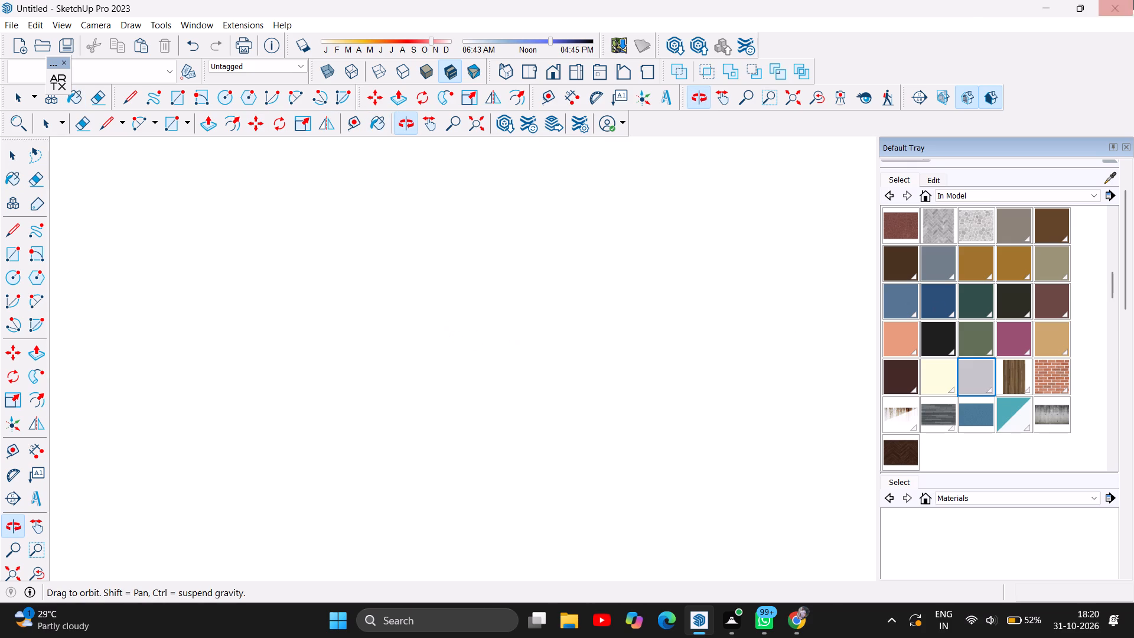
pyautogui.scroll(-3, 470, 398)
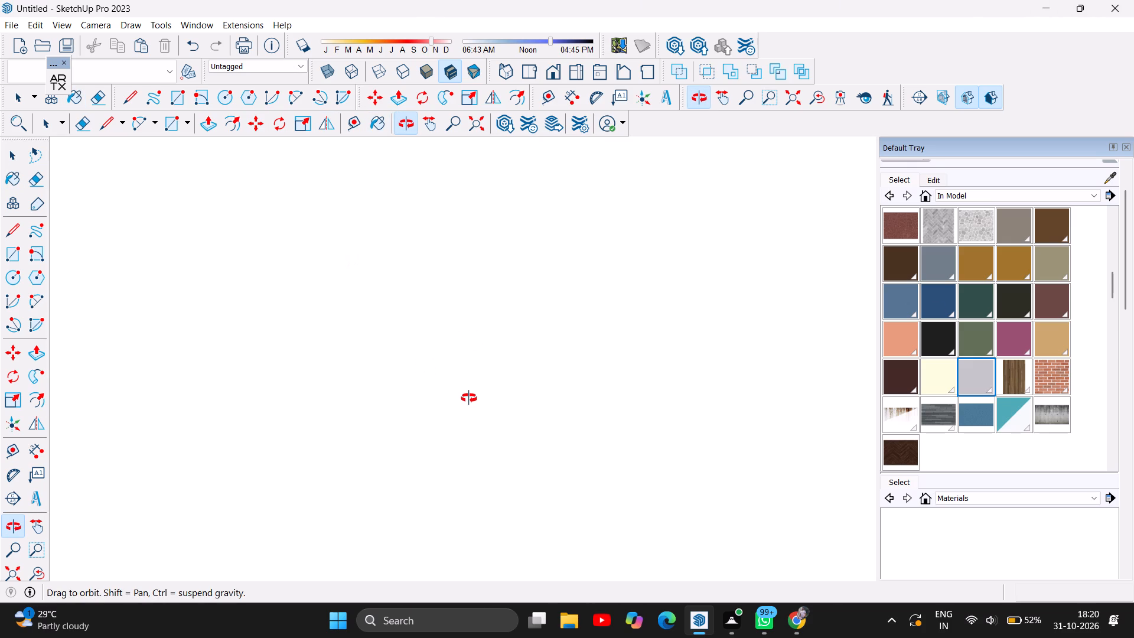
pyautogui.scroll(-1, 469, 398)
pyautogui.scroll(-3, 403, 491)
pyautogui.scroll(-1, 350, 463)
pyautogui.scroll(1, 350, 463)
pyautogui.scroll(-5, 350, 463)
pyautogui.scroll(1, 350, 463)
pyautogui.scroll(-2, 350, 463)
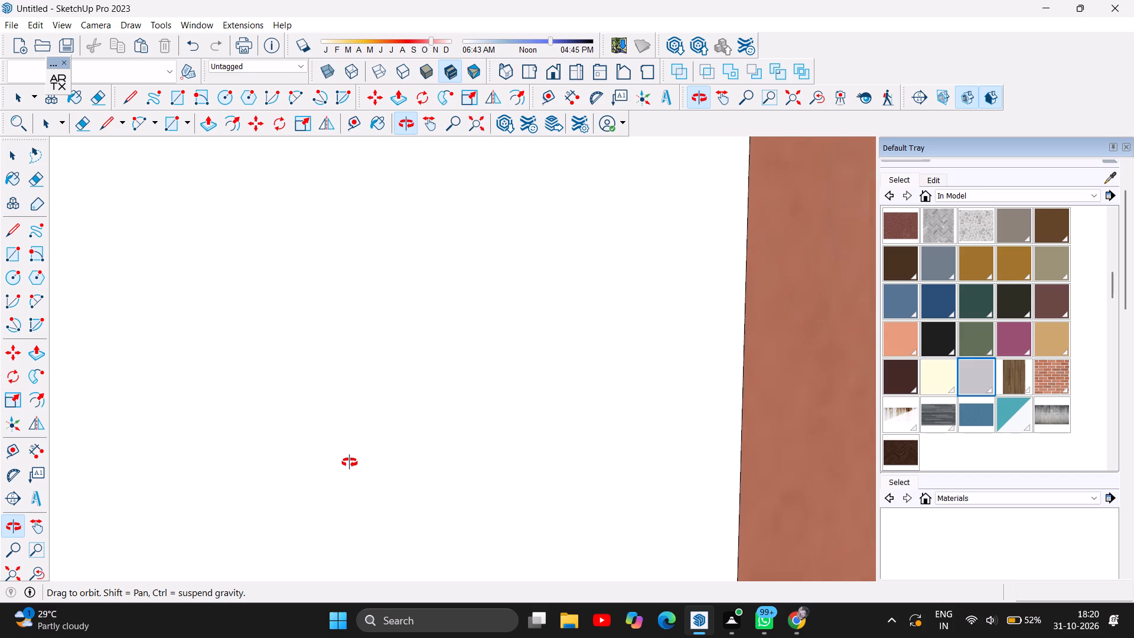
pyautogui.scroll(-2, 350, 463)
pyautogui.scroll(-16, 288, 402)
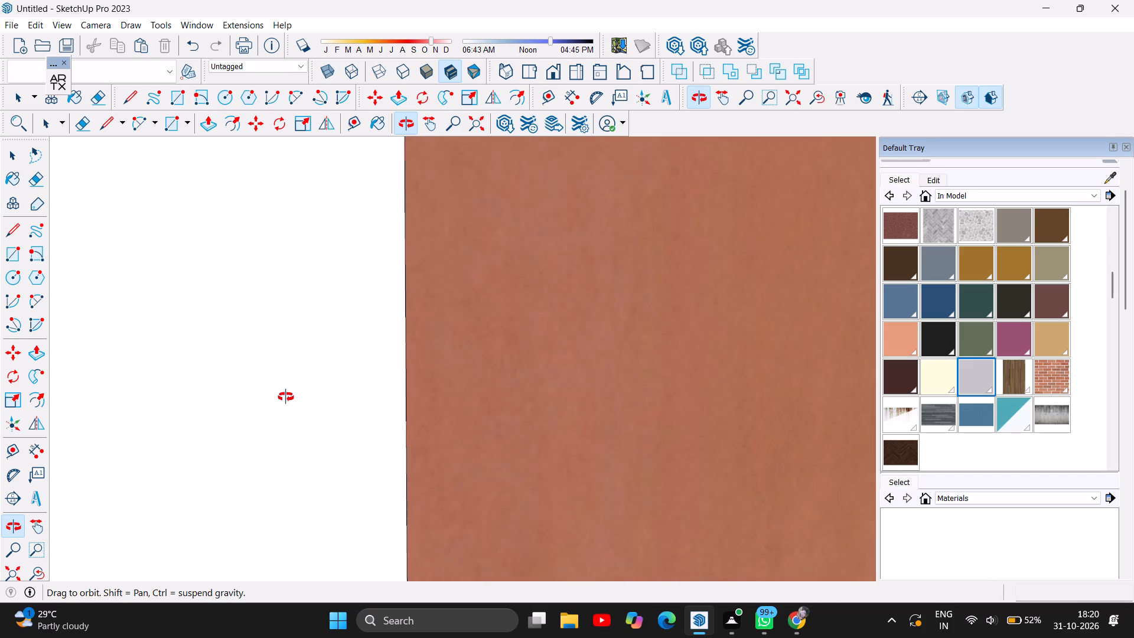
pyautogui.scroll(-15, 286, 397)
pyautogui.scroll(-7, 286, 396)
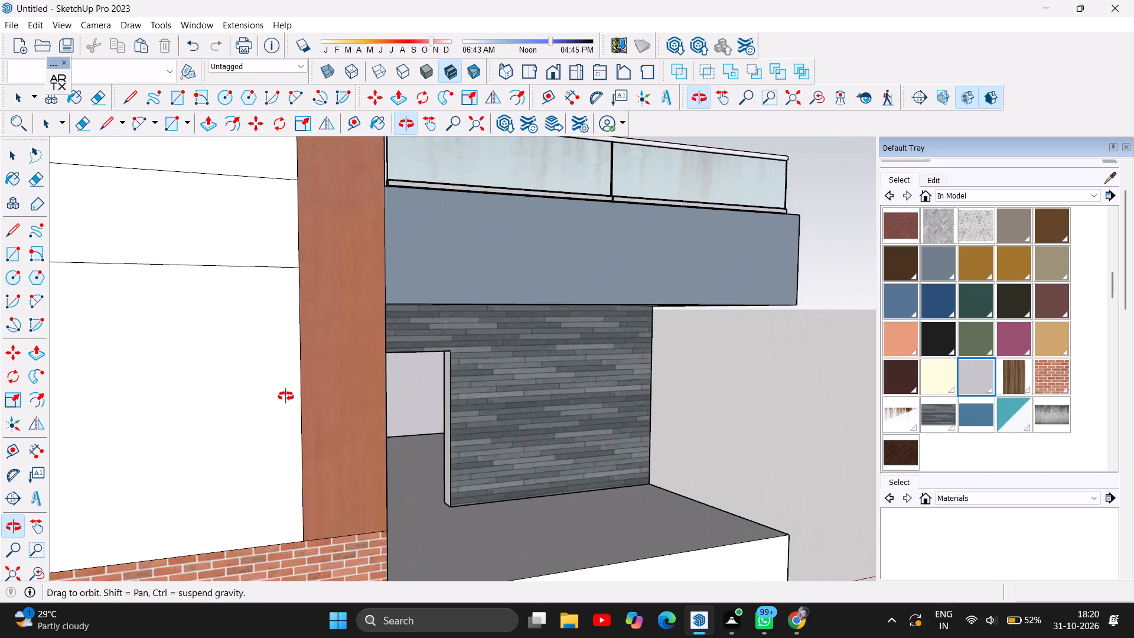
pyautogui.scroll(-8, 286, 396)
pyautogui.moveTo(417, 391); pyautogui.dragTo(222, 424)
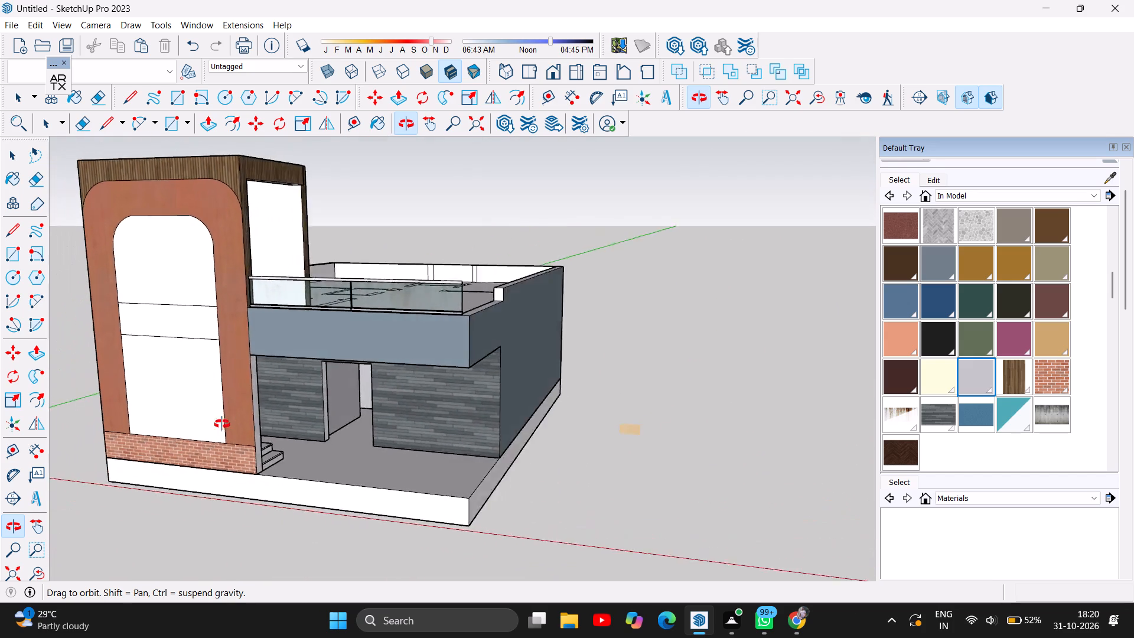
pyautogui.moveTo(222, 424); pyautogui.dragTo(330, 326)
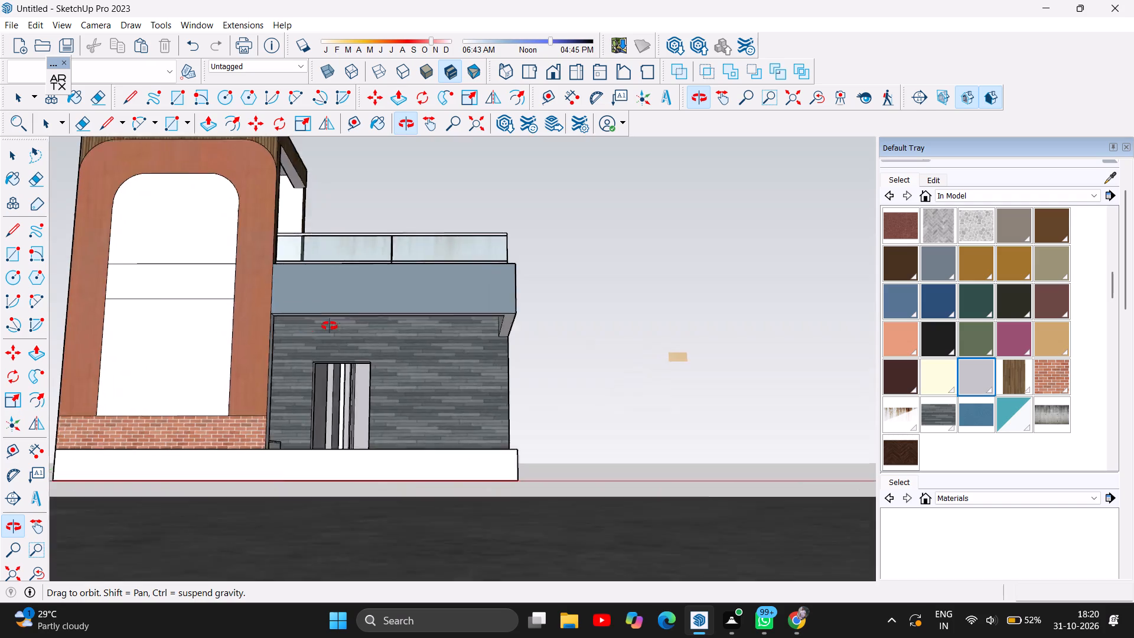
pyautogui.moveTo(330, 326); pyautogui.dragTo(119, 407)
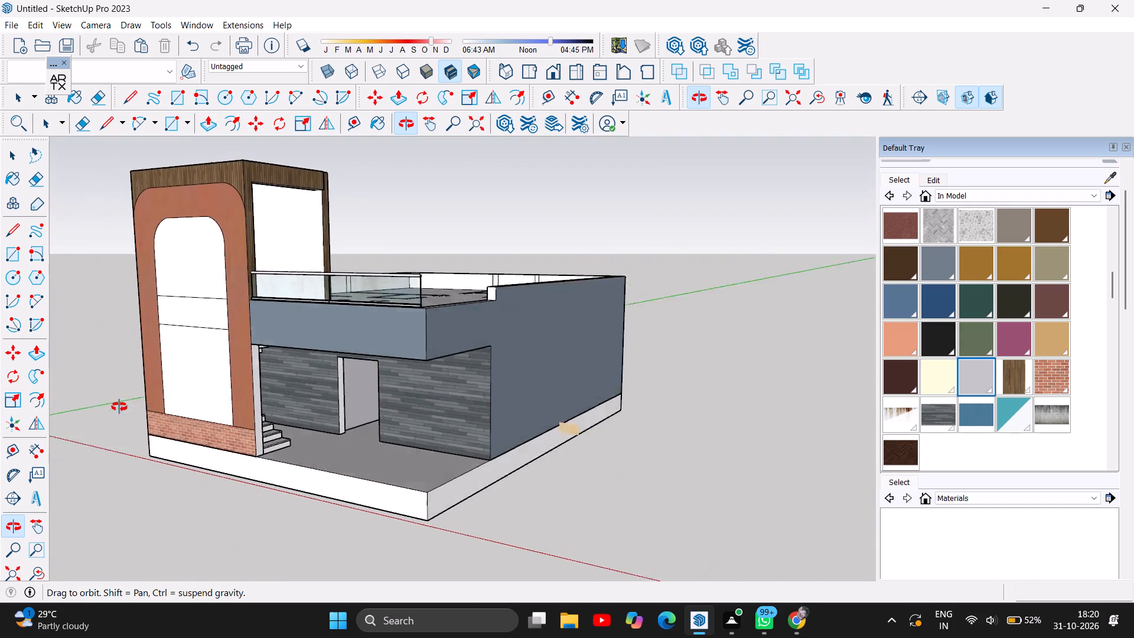
pyautogui.moveTo(119, 407); pyautogui.dragTo(180, 432)
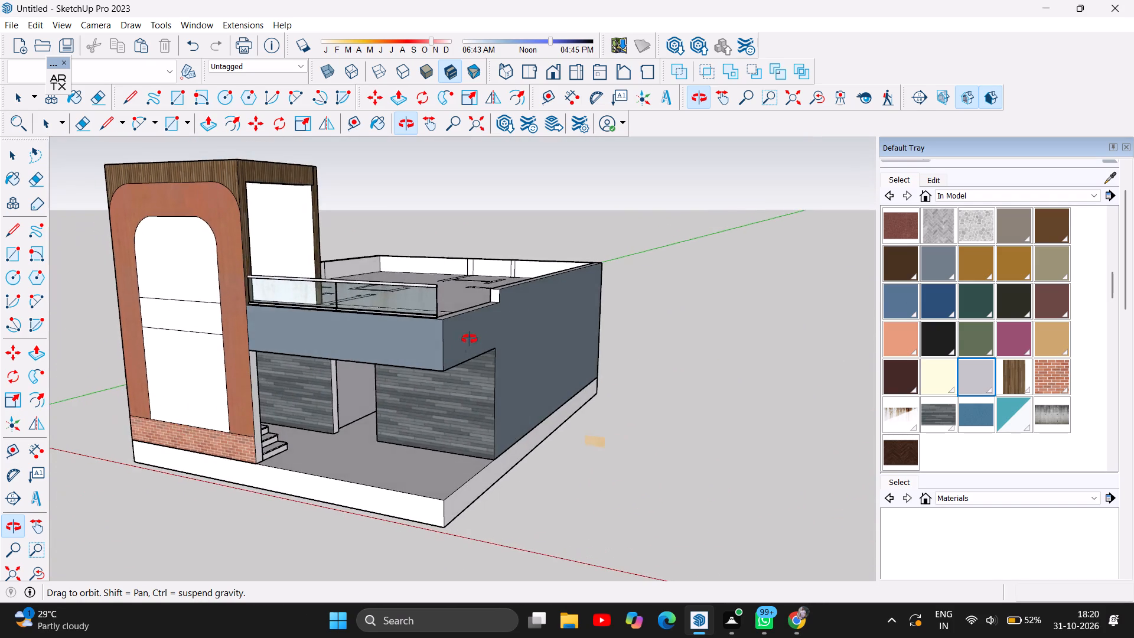
# Copy the front parapet's glass railing and place the duplicate on the roof terrace beside the stair opening, parallel to the original.
pyautogui.moveTo(527, 301); pyautogui.dragTo(351, 377)
pyautogui.scroll(6, 344, 317)
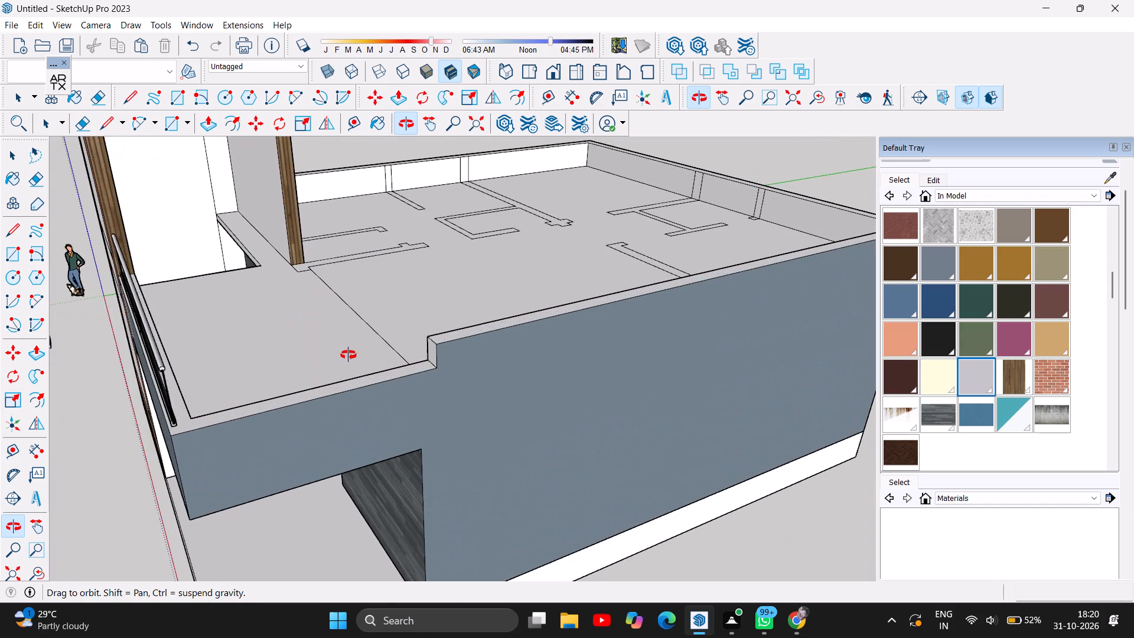
pyautogui.scroll(3, 318, 377)
pyautogui.moveTo(261, 381); pyautogui.dragTo(279, 433)
pyautogui.scroll(-2, 217, 338)
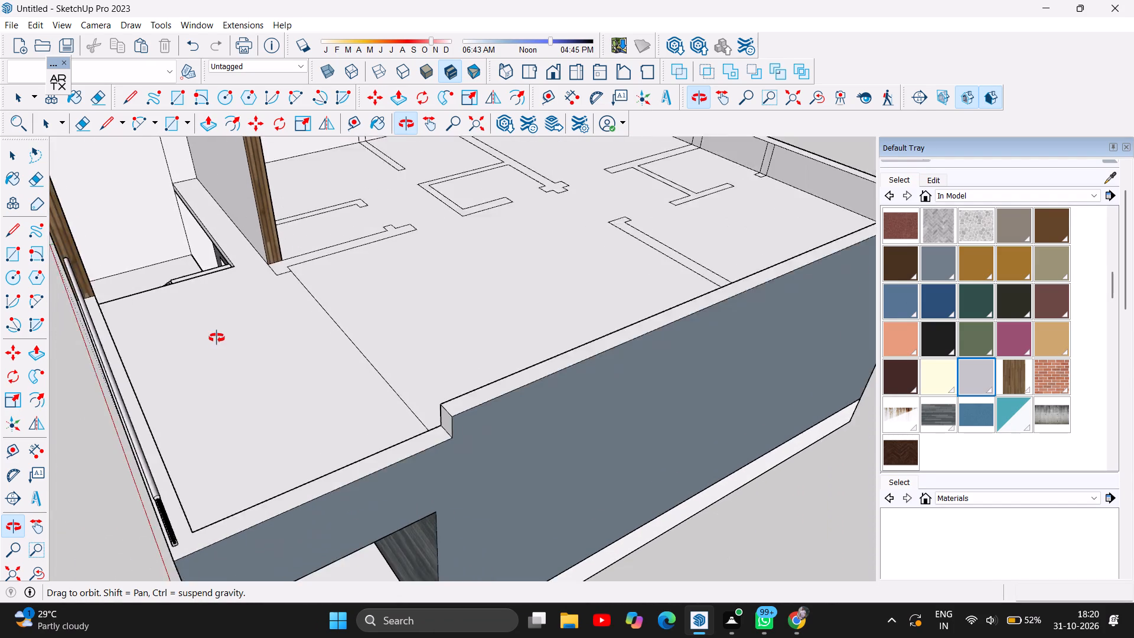
pyautogui.scroll(-2, 217, 338)
pyautogui.moveTo(312, 424); pyautogui.dragTo(118, 406)
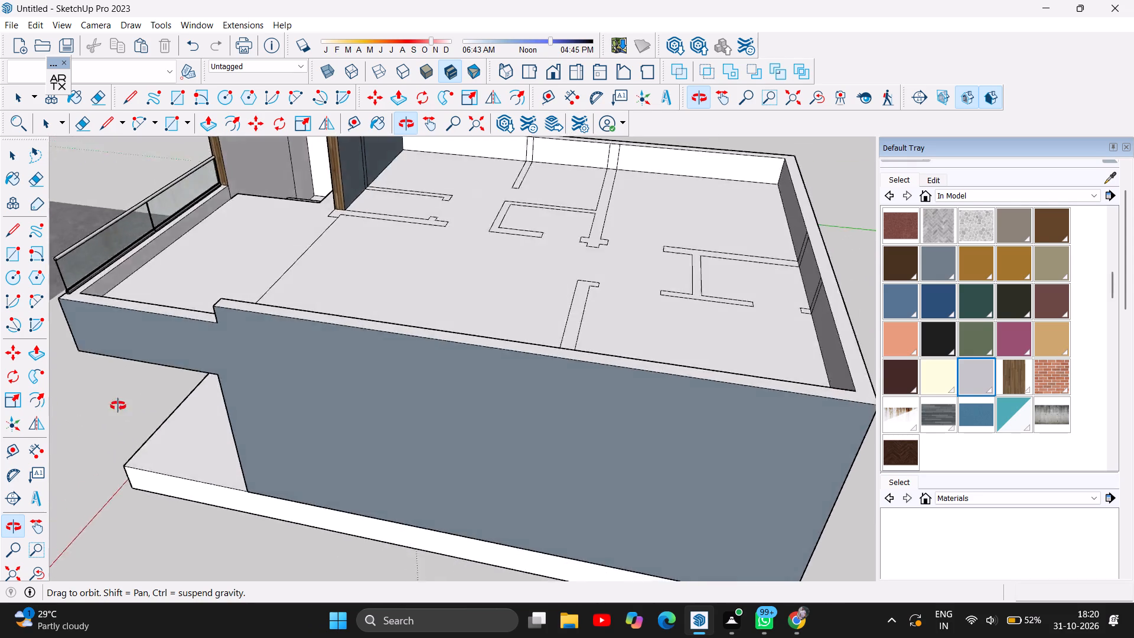
pyautogui.moveTo(118, 406); pyautogui.dragTo(354, 393)
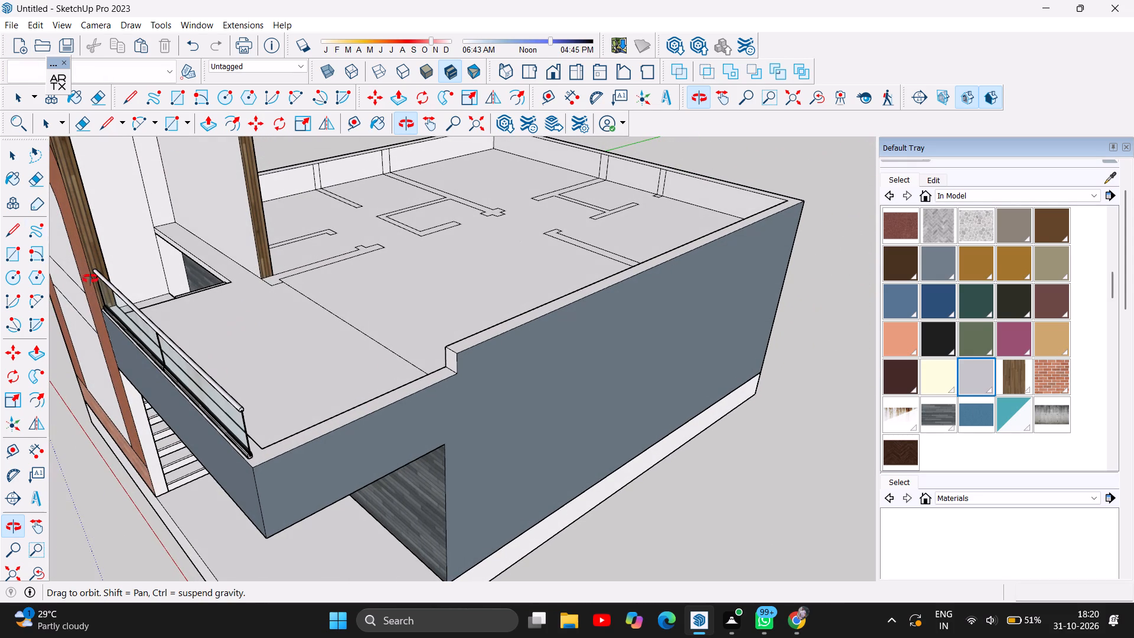
pyautogui.click(22, 154)
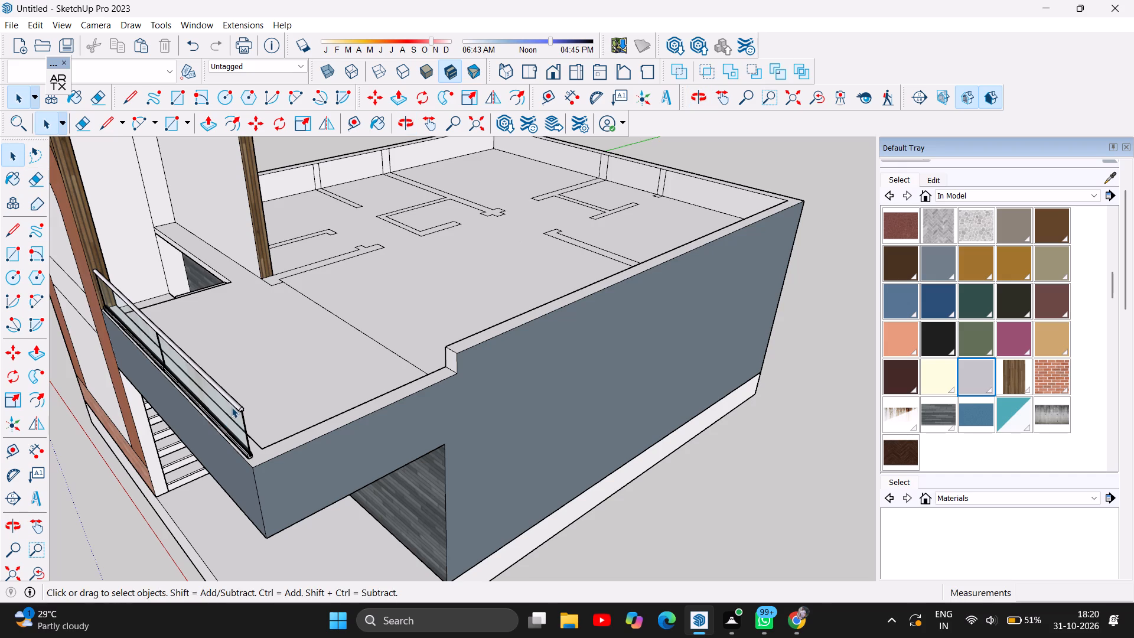
pyautogui.click(232, 407)
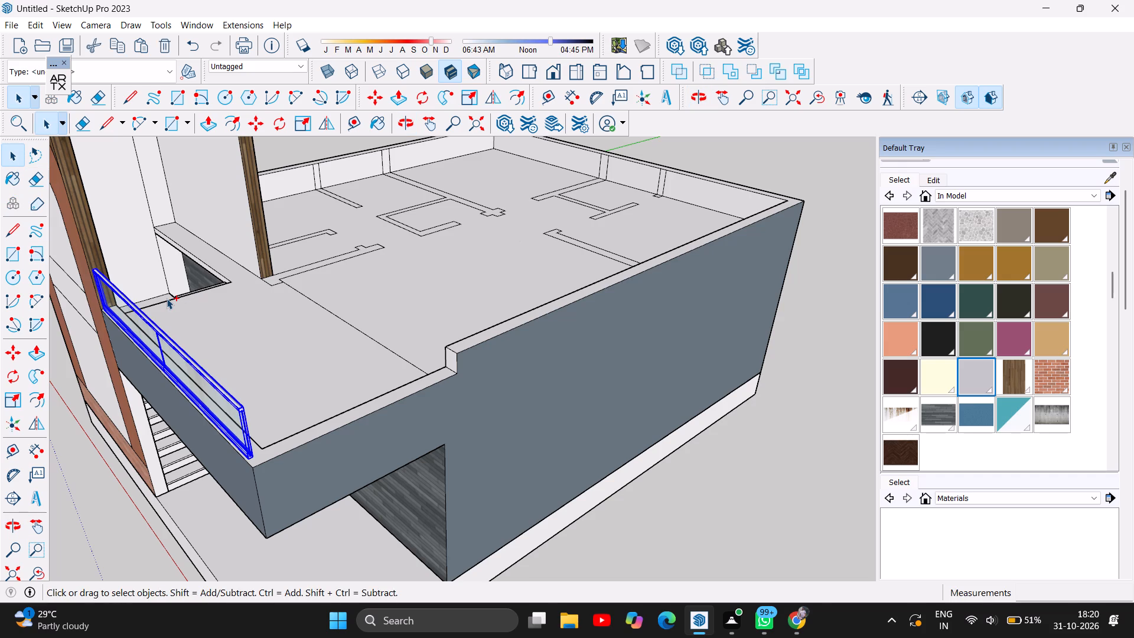
pyautogui.hotkey('ctrl', 'c')
pyautogui.hotkey('ctrl', 'v')
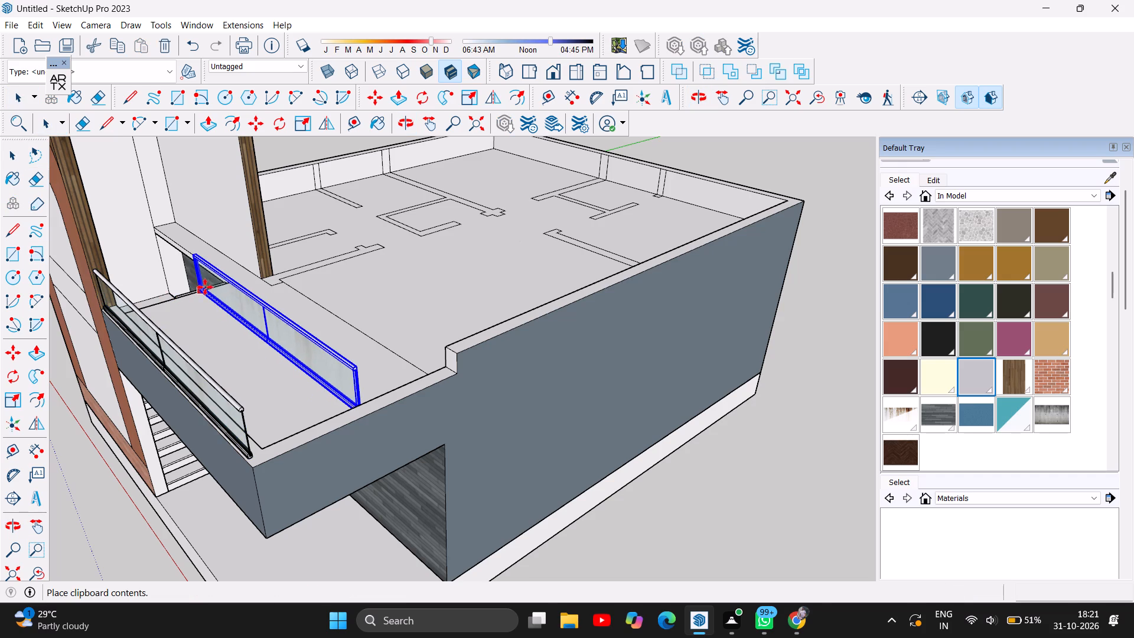
pyautogui.click(210, 290)
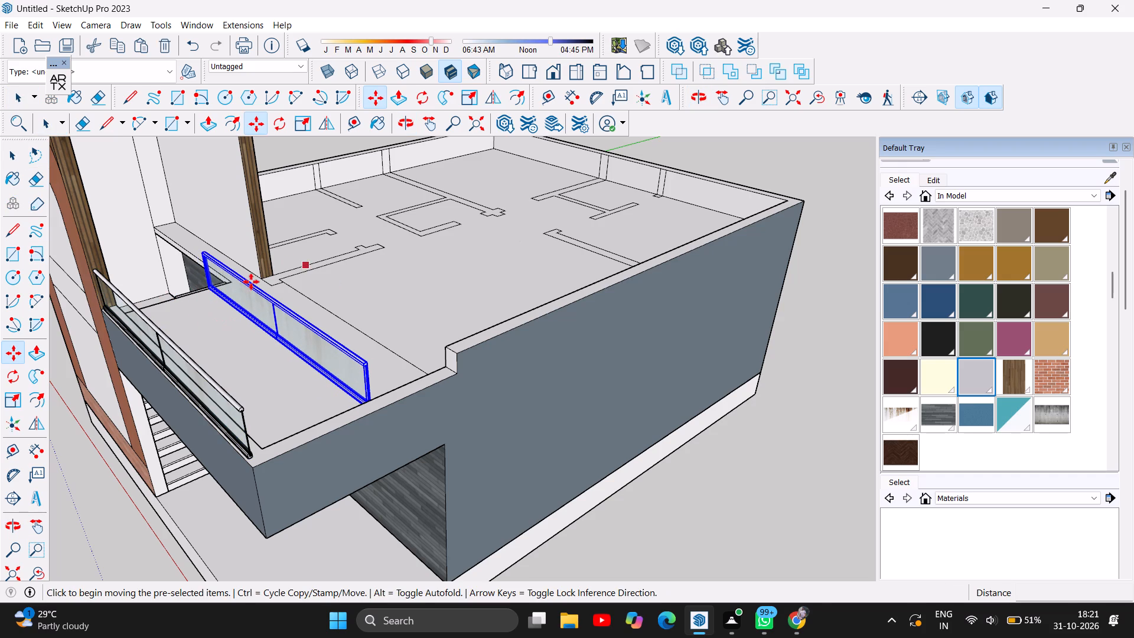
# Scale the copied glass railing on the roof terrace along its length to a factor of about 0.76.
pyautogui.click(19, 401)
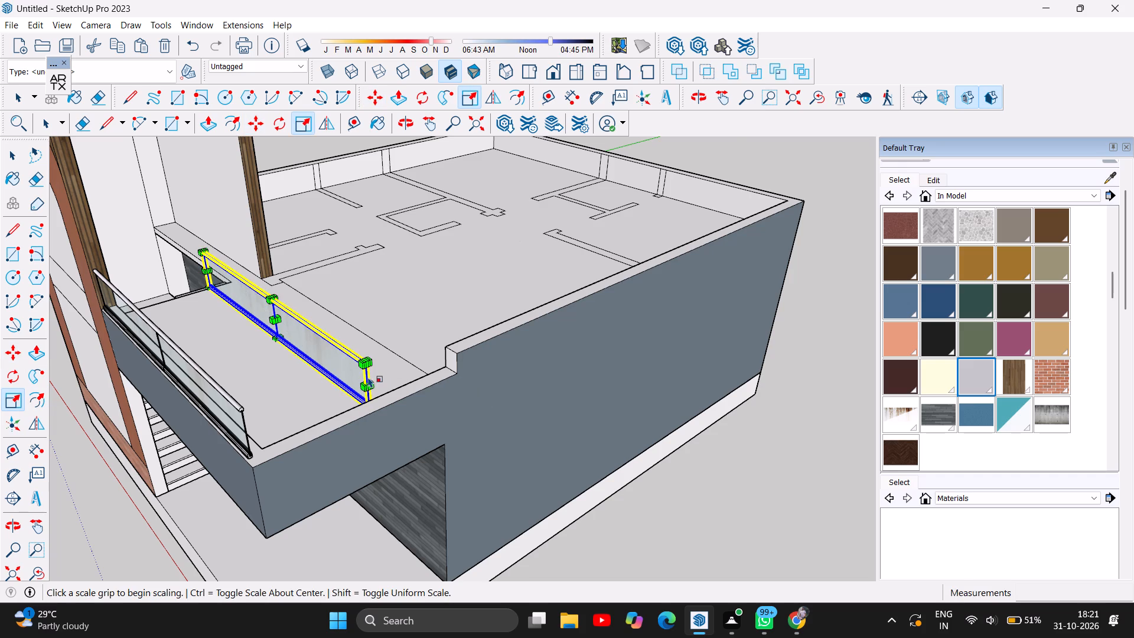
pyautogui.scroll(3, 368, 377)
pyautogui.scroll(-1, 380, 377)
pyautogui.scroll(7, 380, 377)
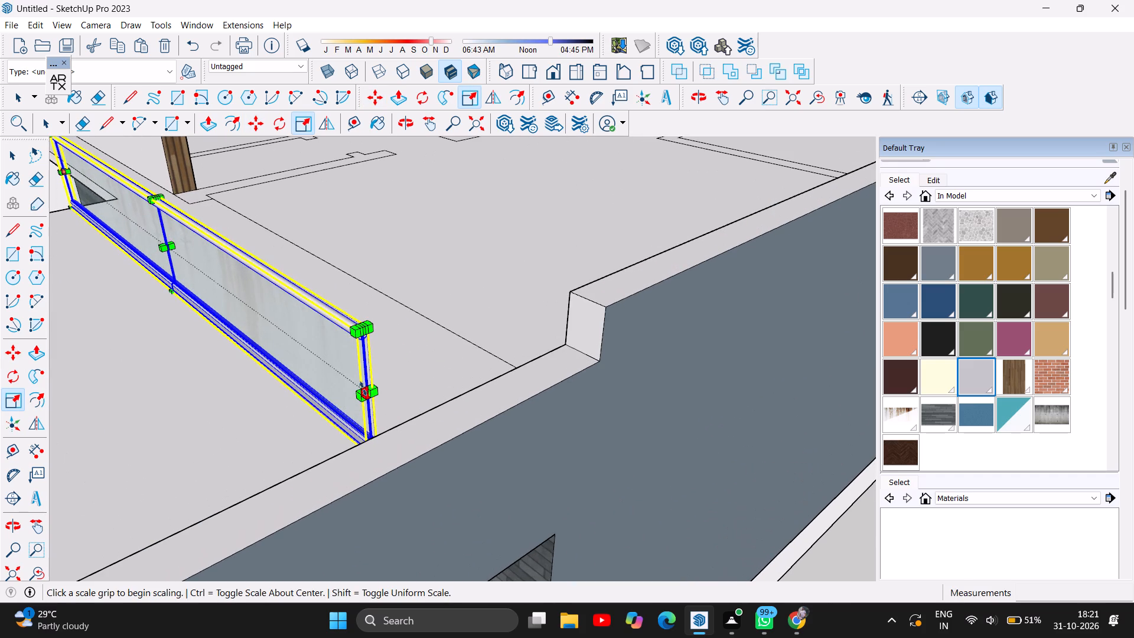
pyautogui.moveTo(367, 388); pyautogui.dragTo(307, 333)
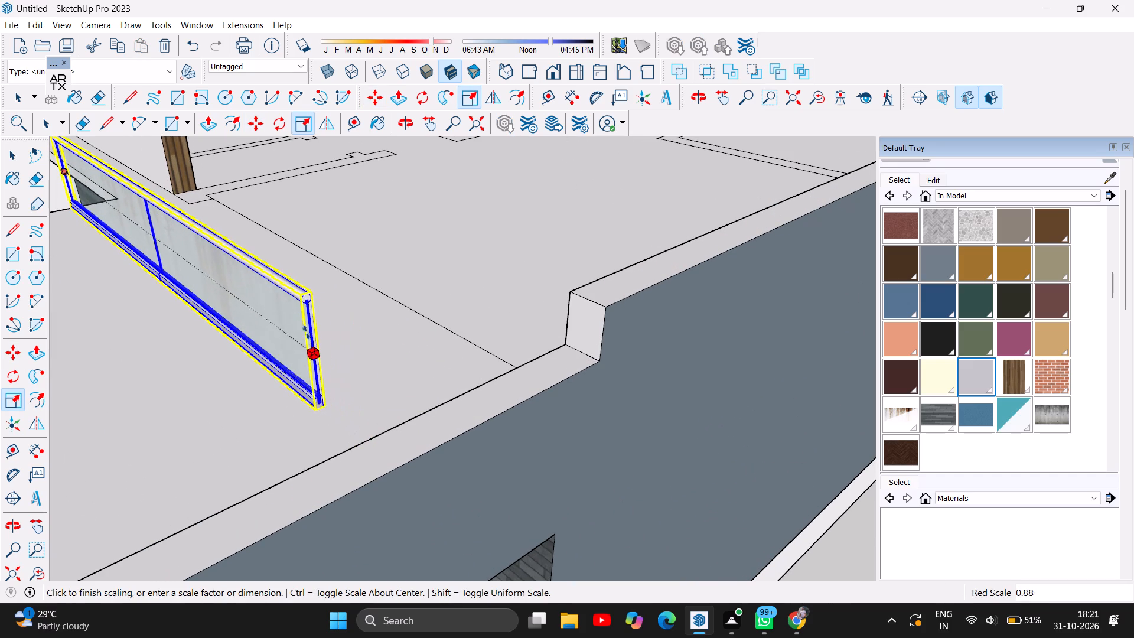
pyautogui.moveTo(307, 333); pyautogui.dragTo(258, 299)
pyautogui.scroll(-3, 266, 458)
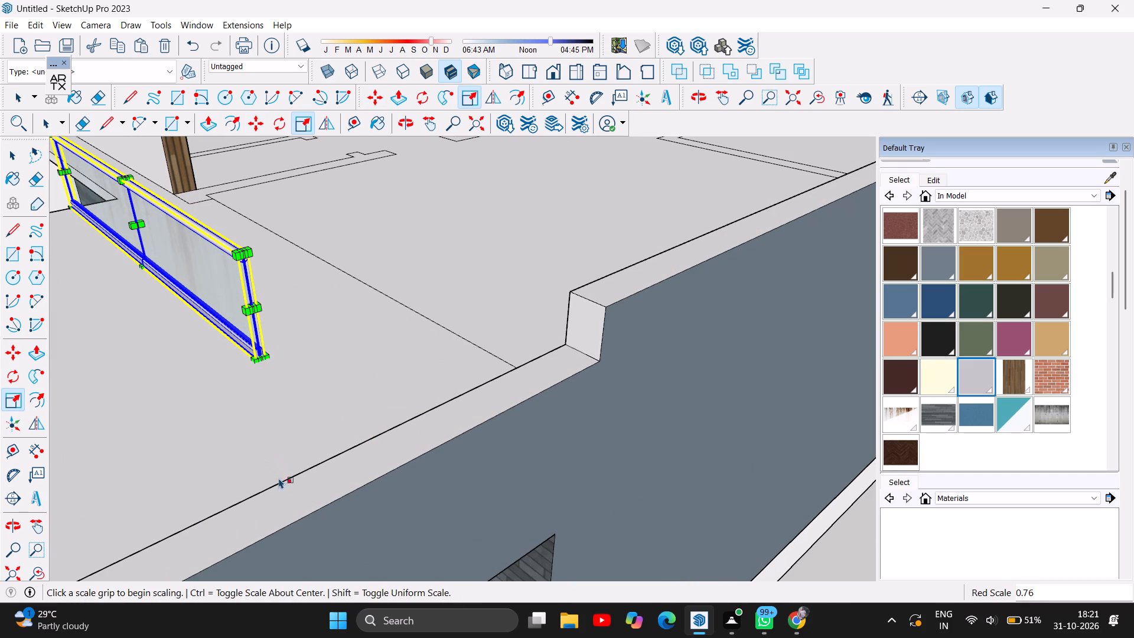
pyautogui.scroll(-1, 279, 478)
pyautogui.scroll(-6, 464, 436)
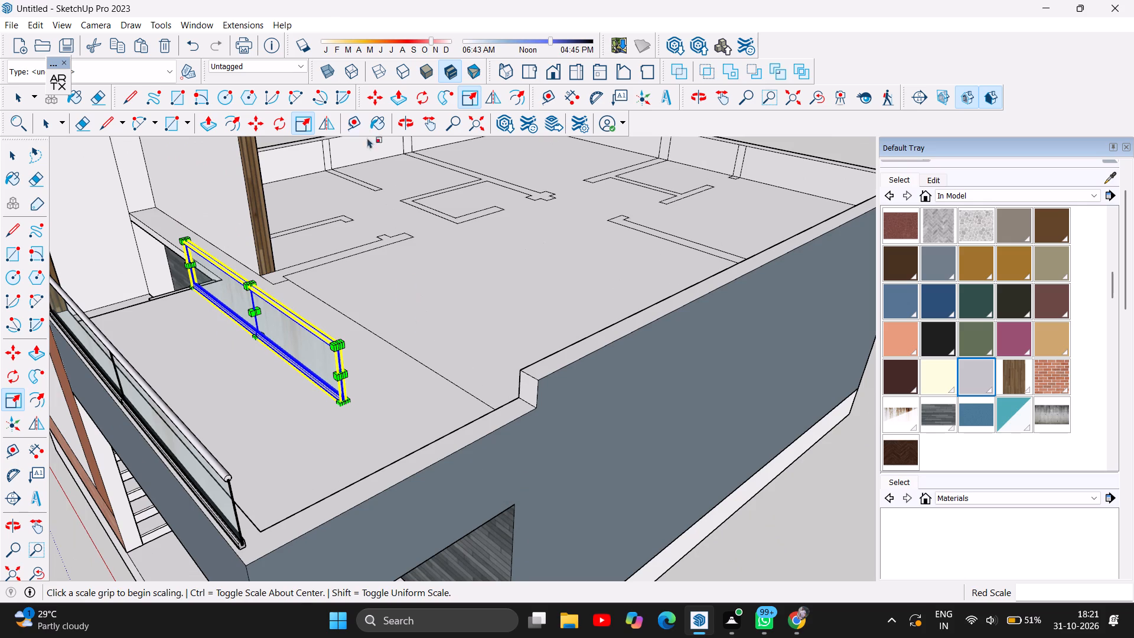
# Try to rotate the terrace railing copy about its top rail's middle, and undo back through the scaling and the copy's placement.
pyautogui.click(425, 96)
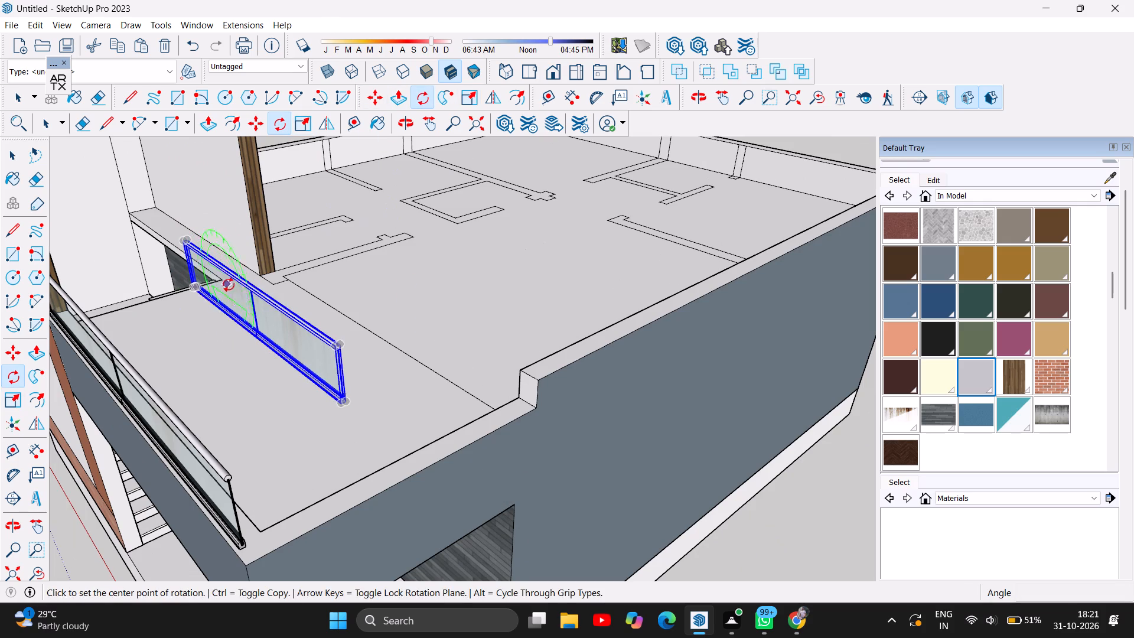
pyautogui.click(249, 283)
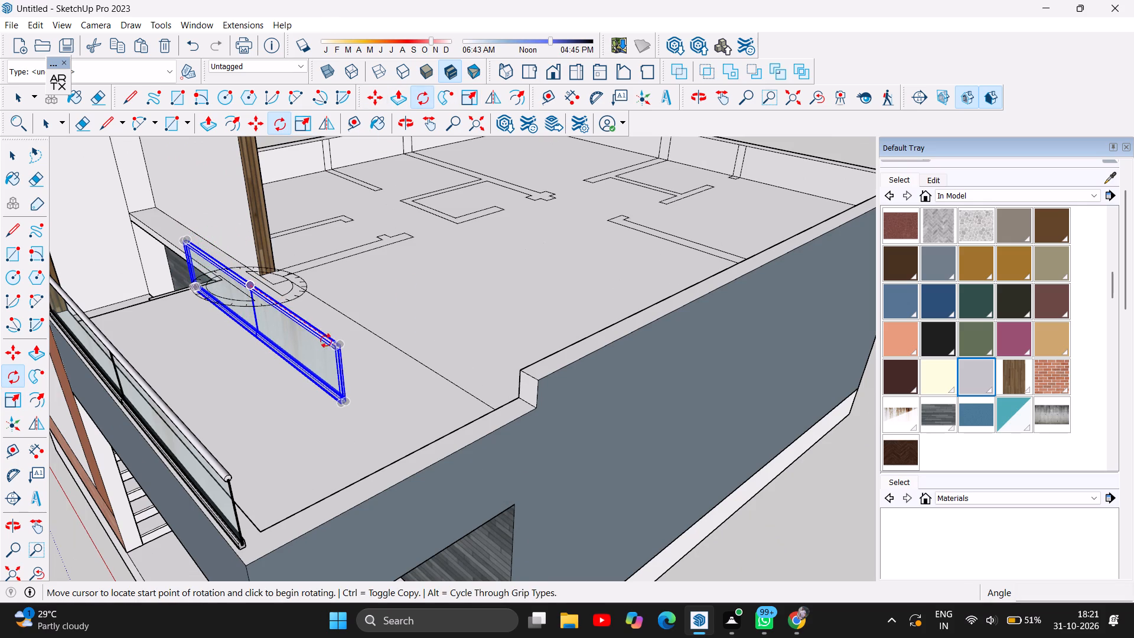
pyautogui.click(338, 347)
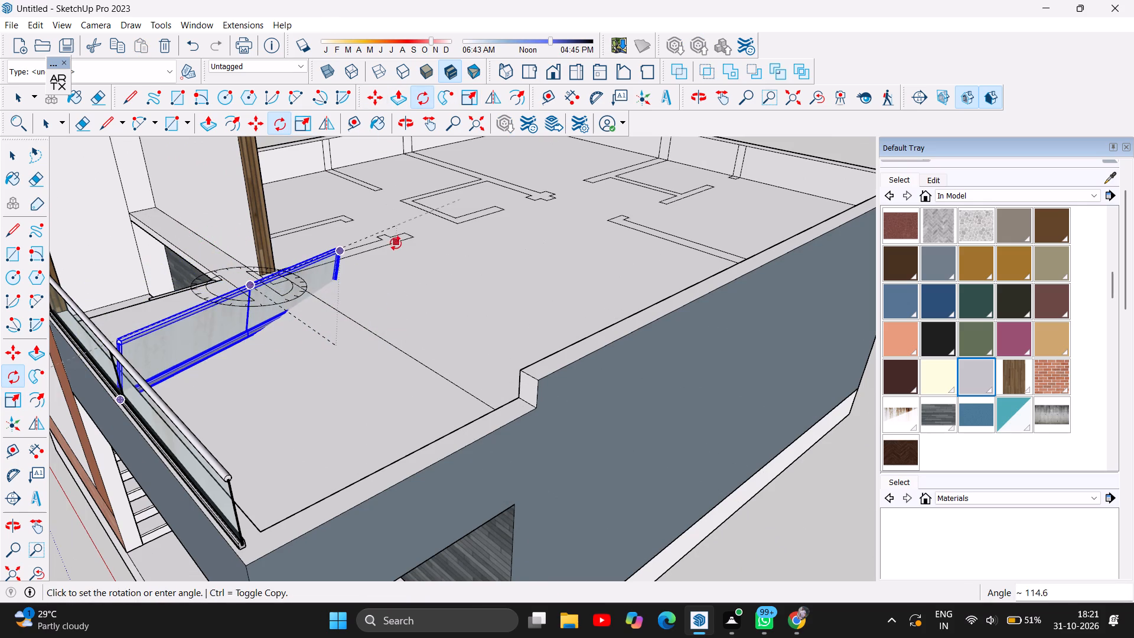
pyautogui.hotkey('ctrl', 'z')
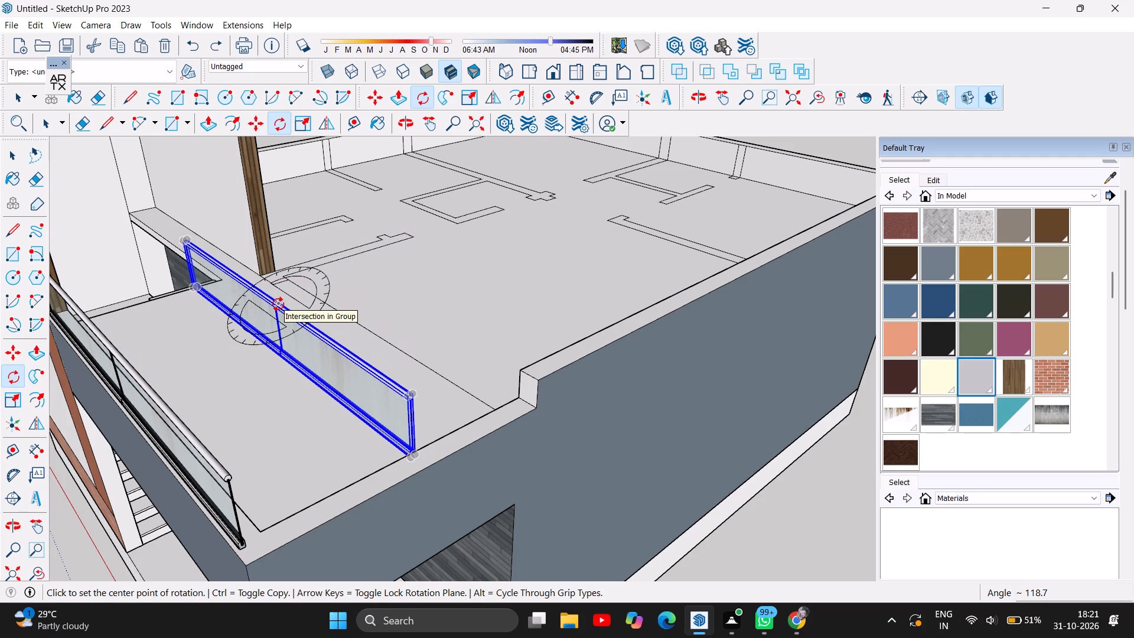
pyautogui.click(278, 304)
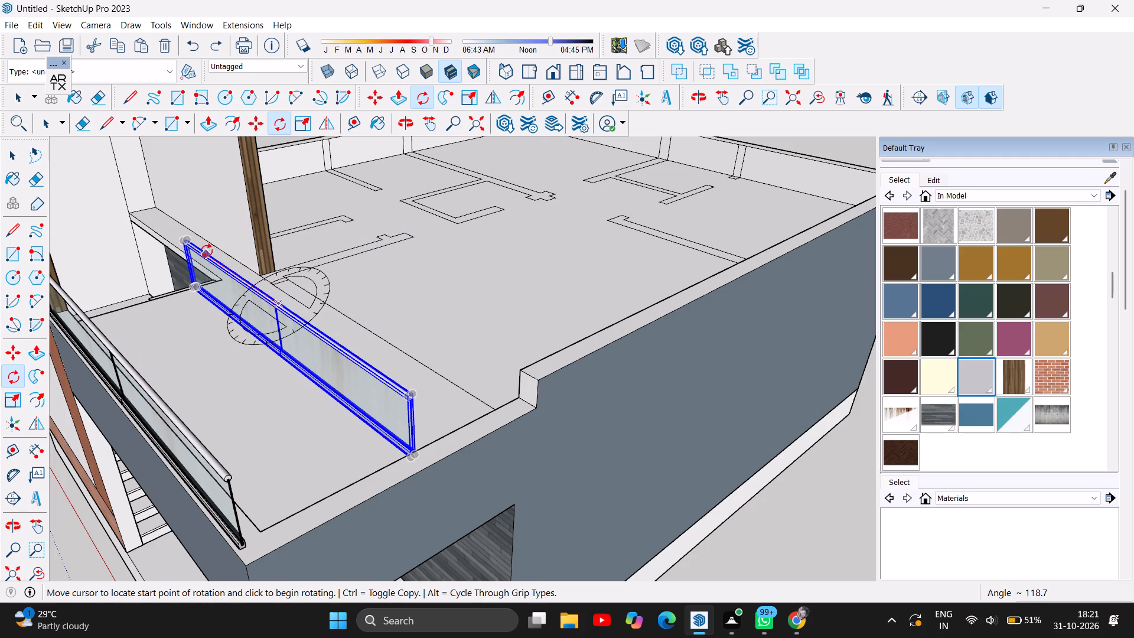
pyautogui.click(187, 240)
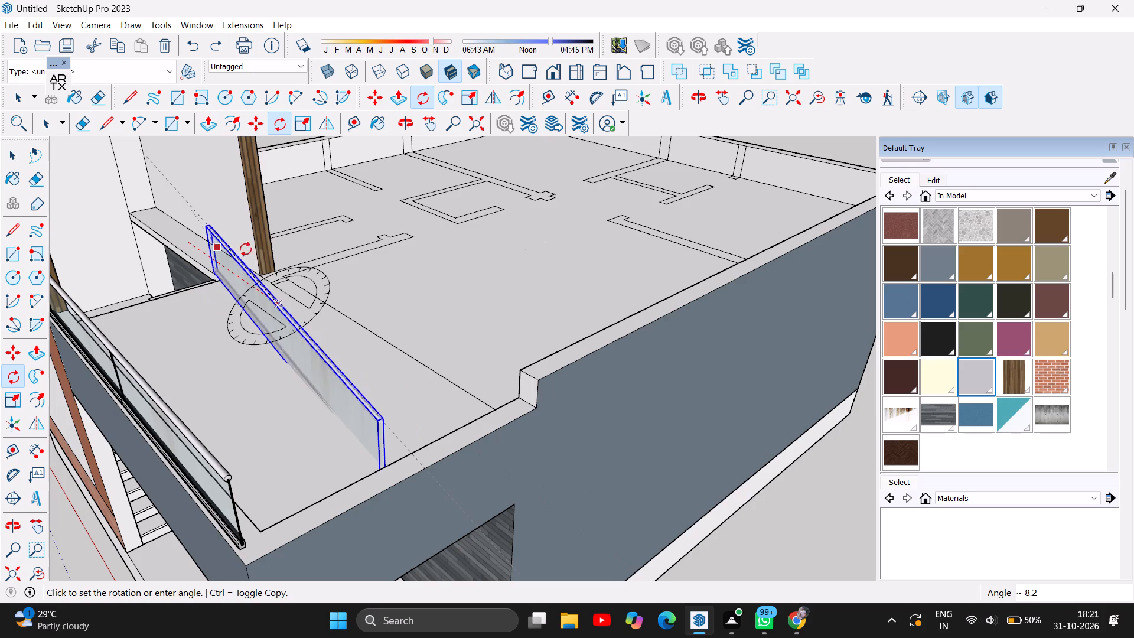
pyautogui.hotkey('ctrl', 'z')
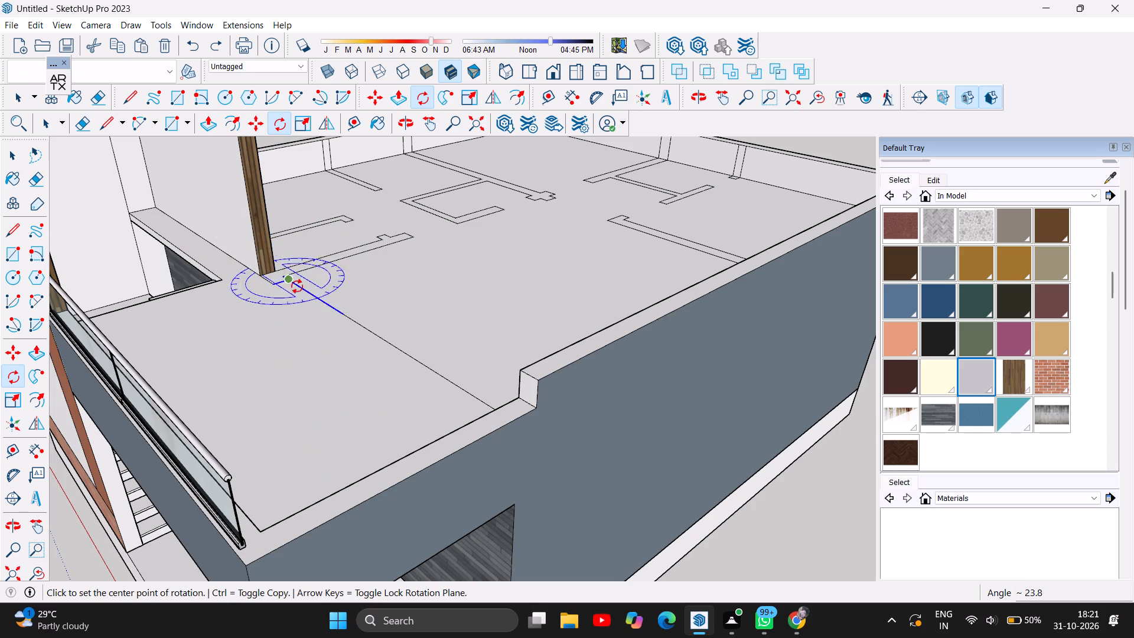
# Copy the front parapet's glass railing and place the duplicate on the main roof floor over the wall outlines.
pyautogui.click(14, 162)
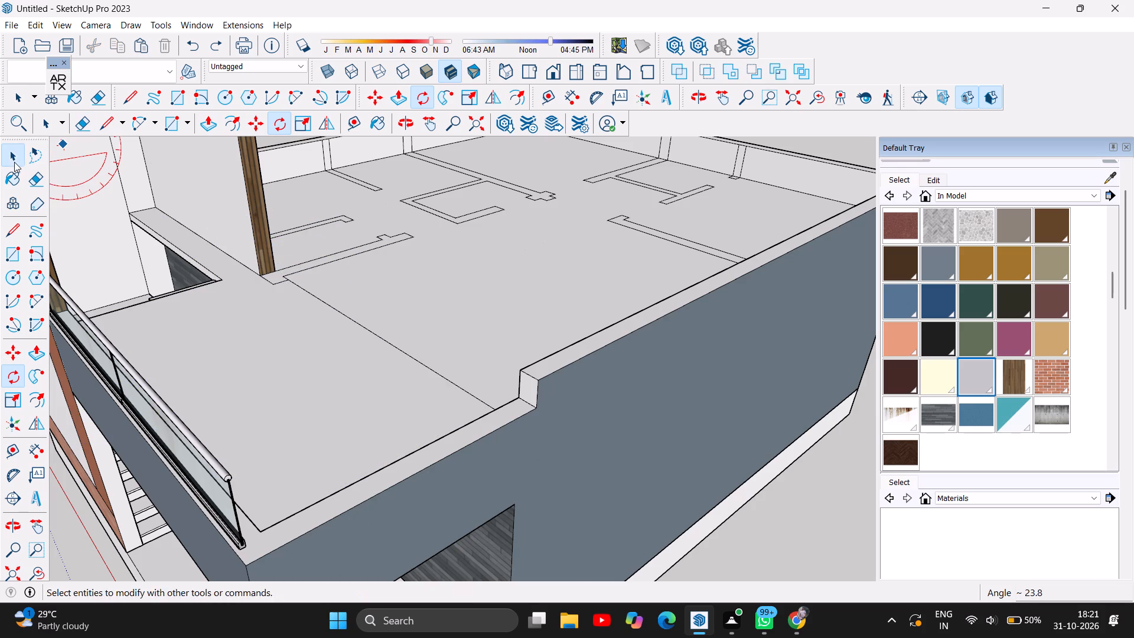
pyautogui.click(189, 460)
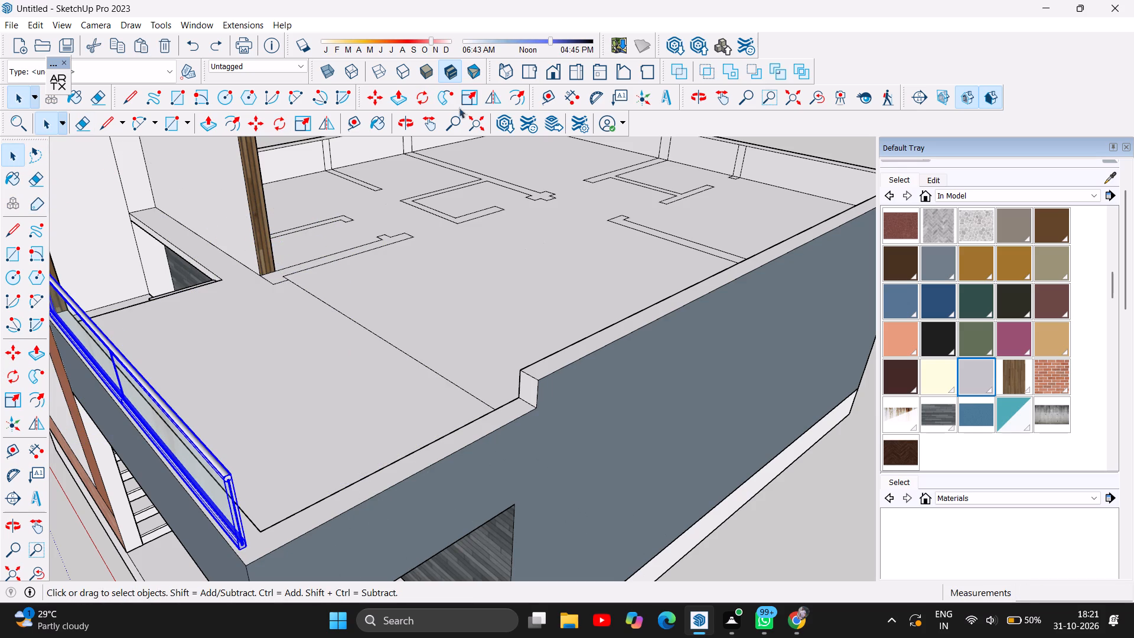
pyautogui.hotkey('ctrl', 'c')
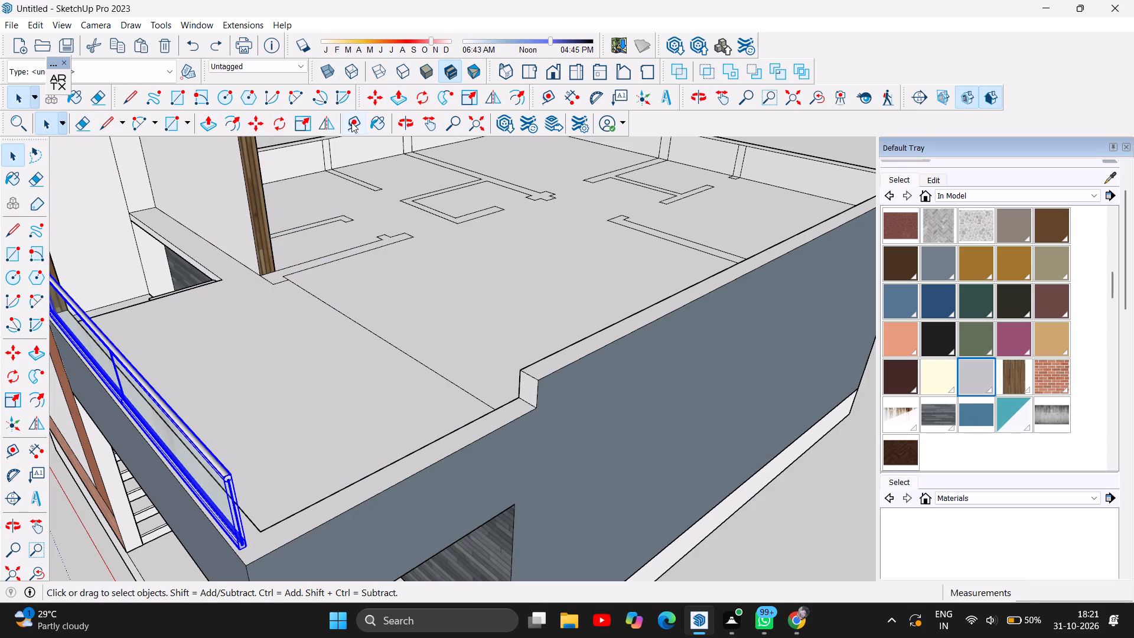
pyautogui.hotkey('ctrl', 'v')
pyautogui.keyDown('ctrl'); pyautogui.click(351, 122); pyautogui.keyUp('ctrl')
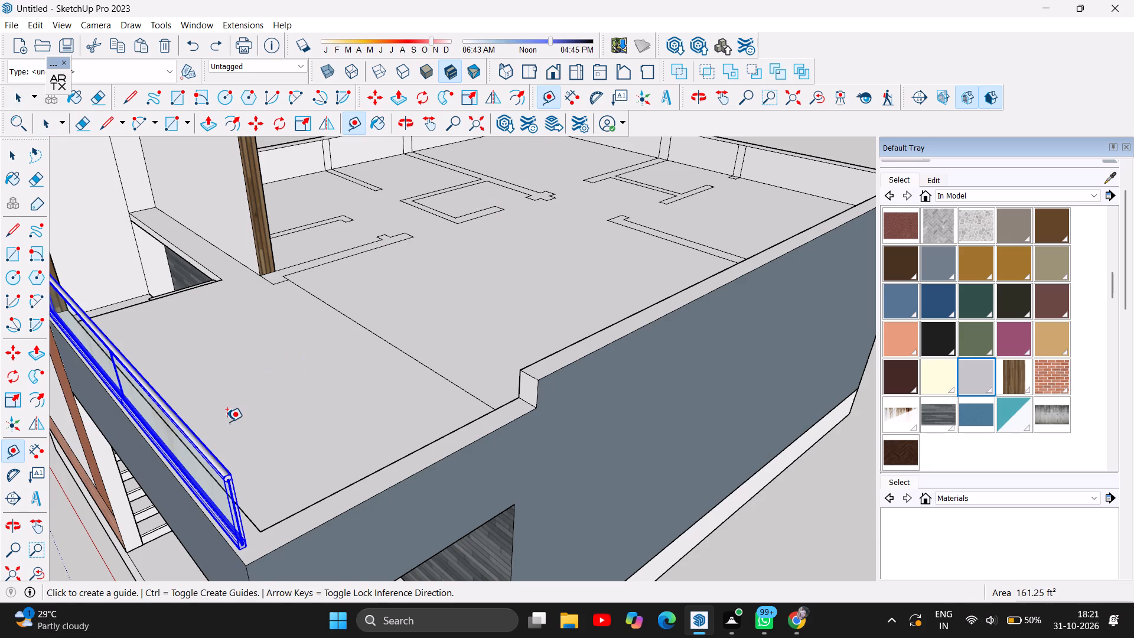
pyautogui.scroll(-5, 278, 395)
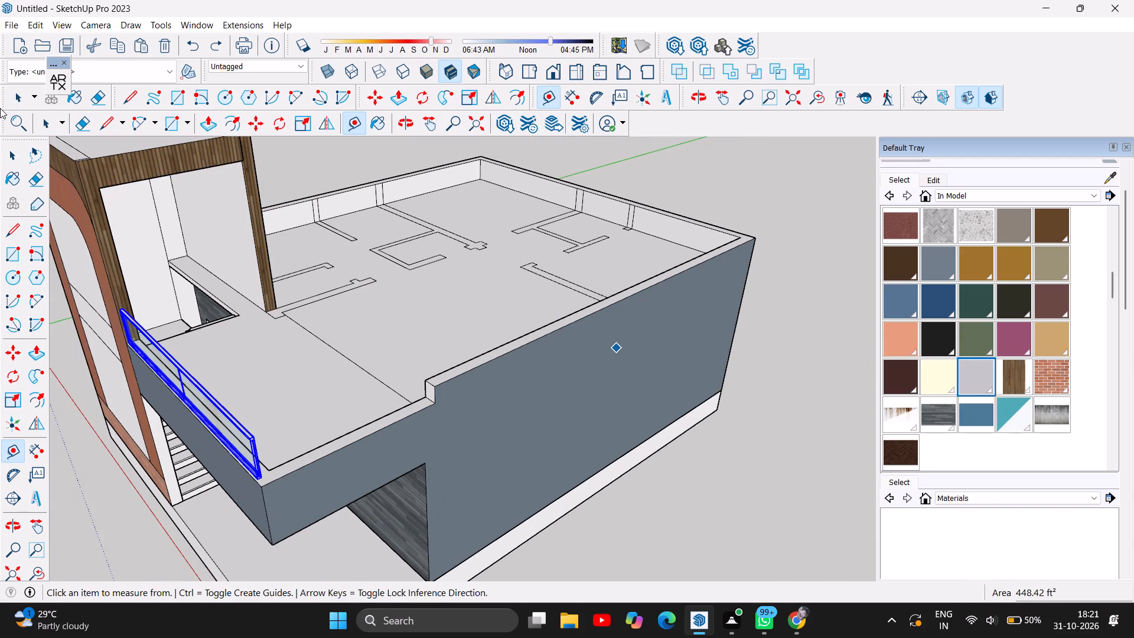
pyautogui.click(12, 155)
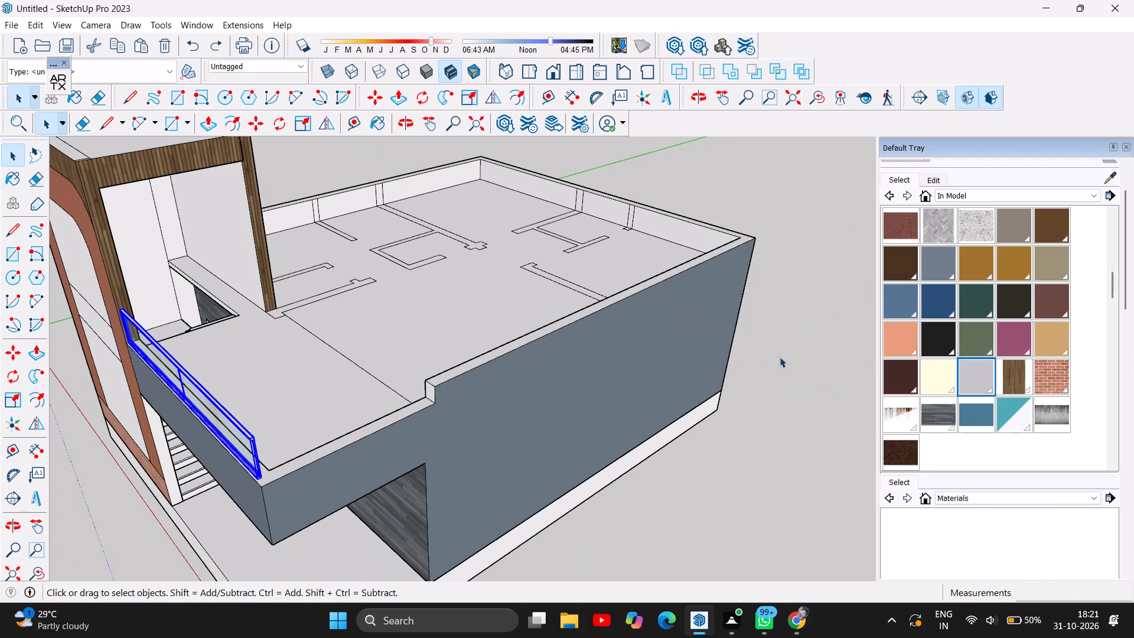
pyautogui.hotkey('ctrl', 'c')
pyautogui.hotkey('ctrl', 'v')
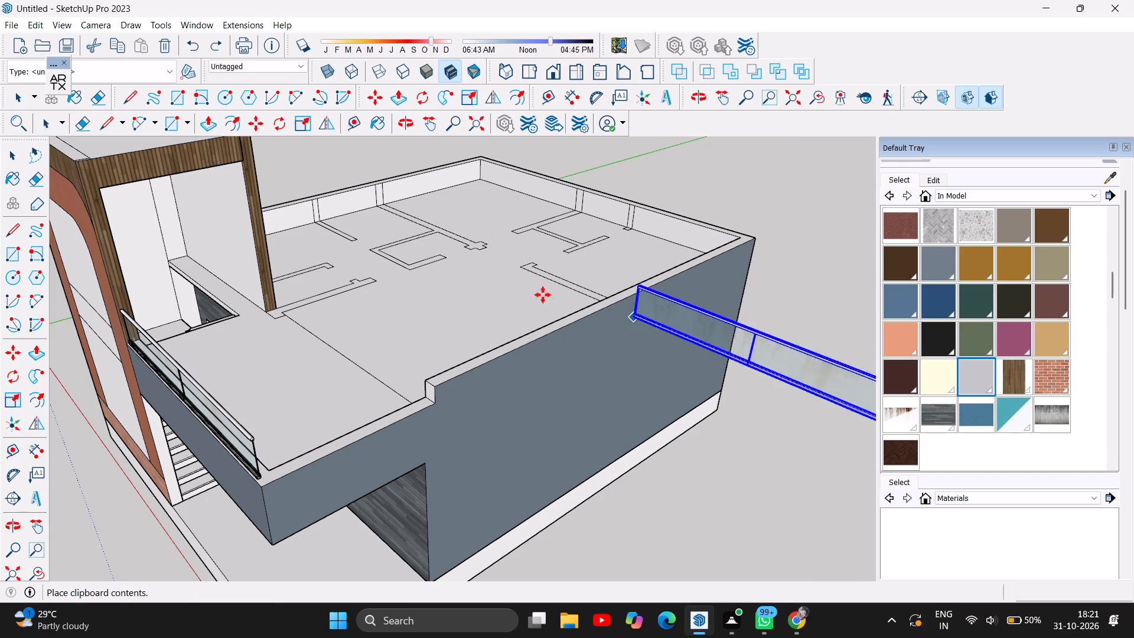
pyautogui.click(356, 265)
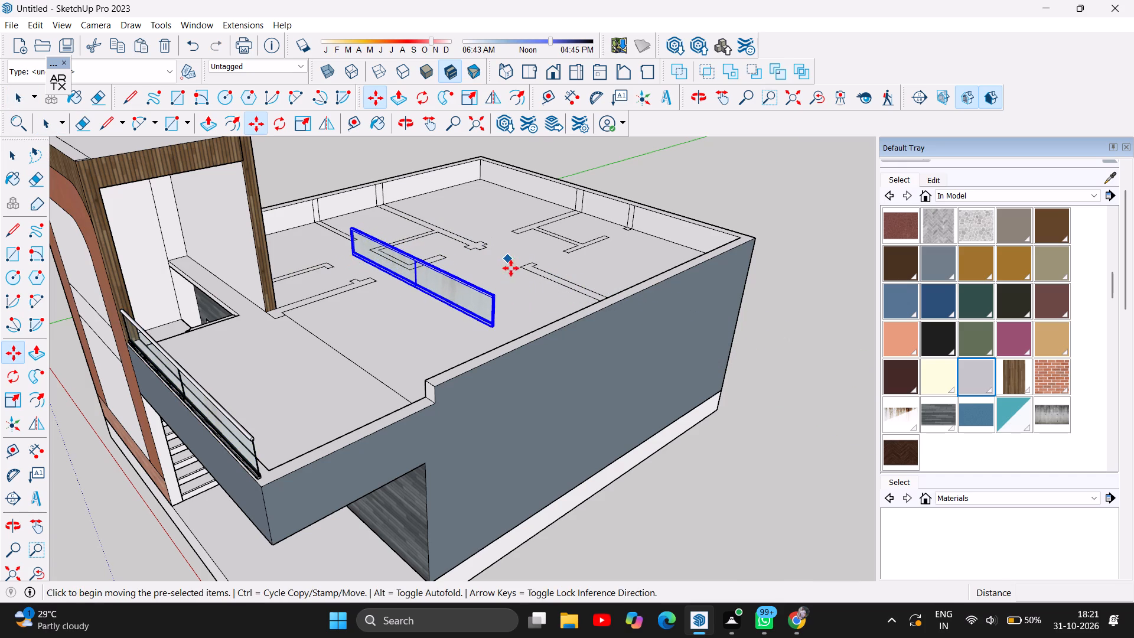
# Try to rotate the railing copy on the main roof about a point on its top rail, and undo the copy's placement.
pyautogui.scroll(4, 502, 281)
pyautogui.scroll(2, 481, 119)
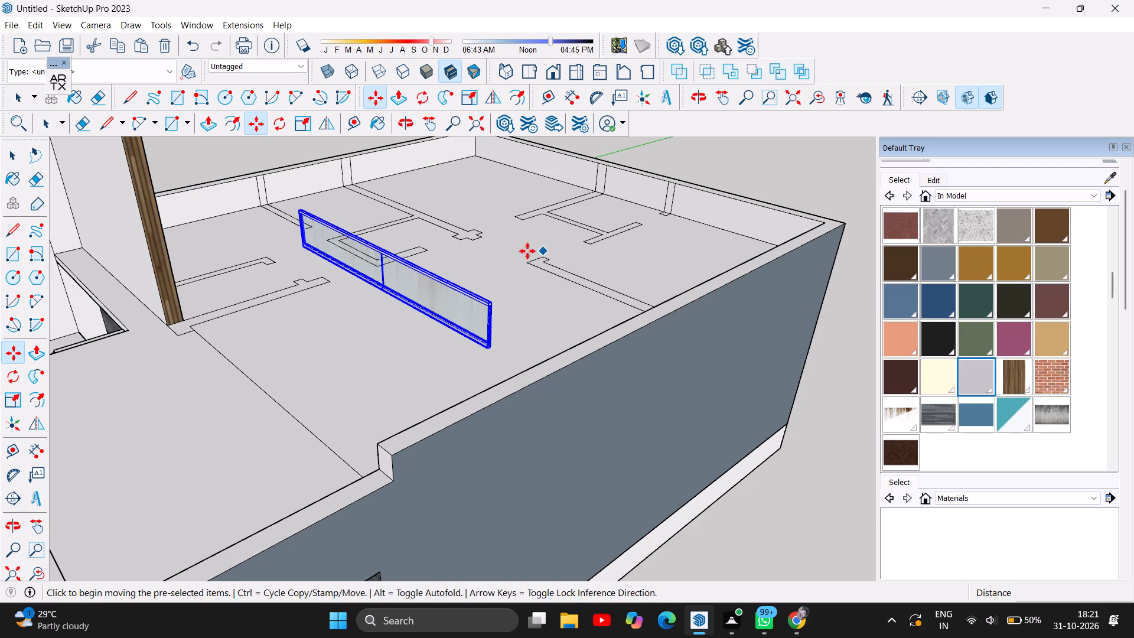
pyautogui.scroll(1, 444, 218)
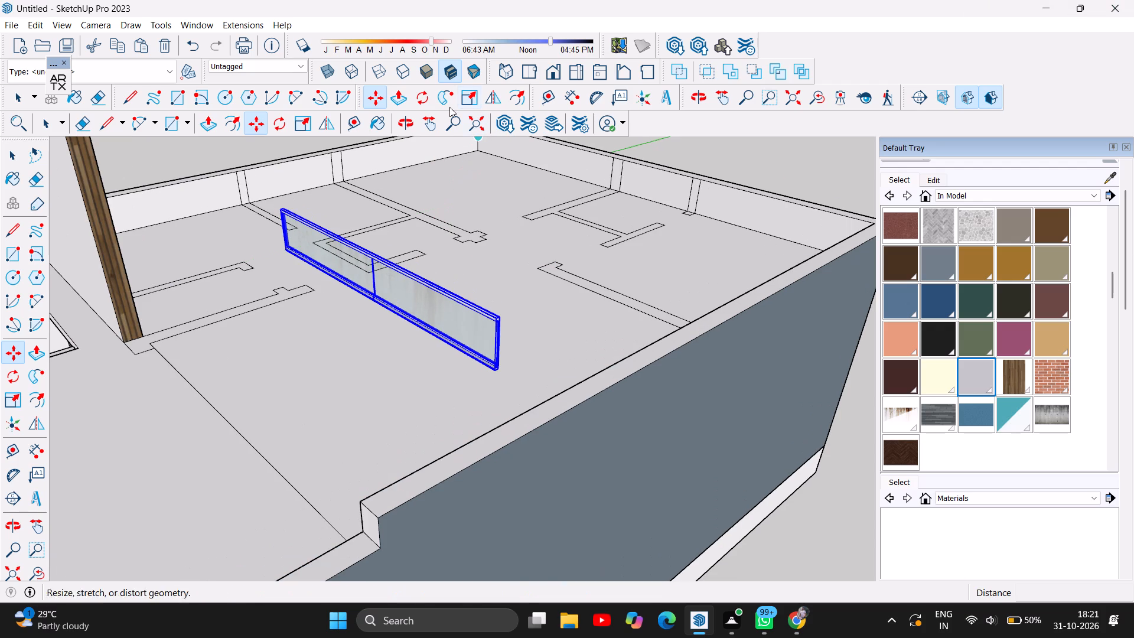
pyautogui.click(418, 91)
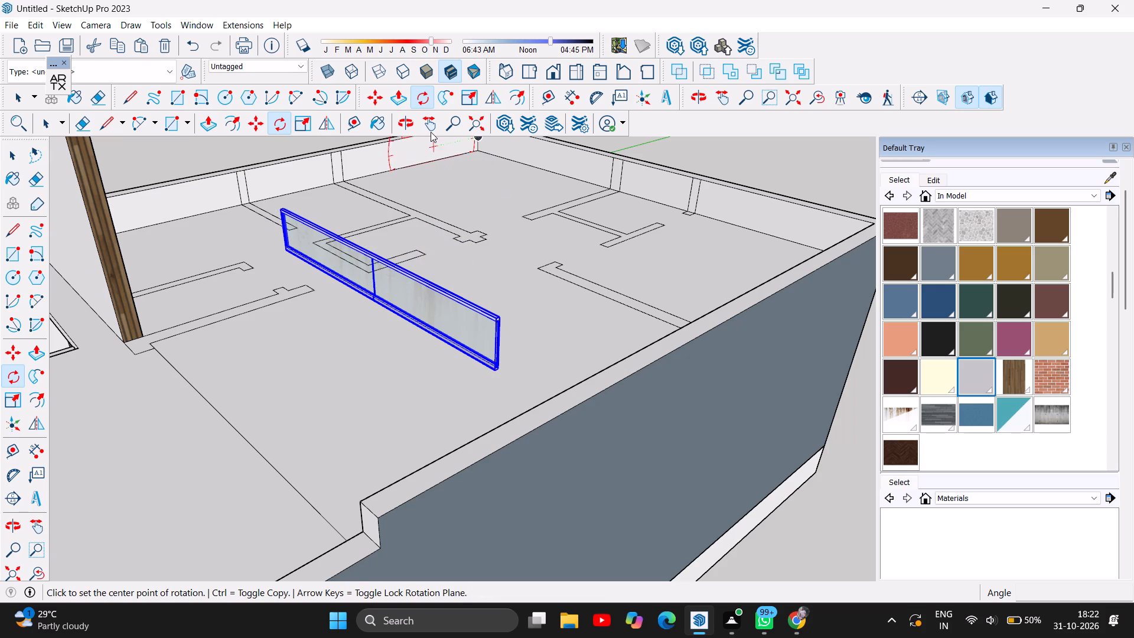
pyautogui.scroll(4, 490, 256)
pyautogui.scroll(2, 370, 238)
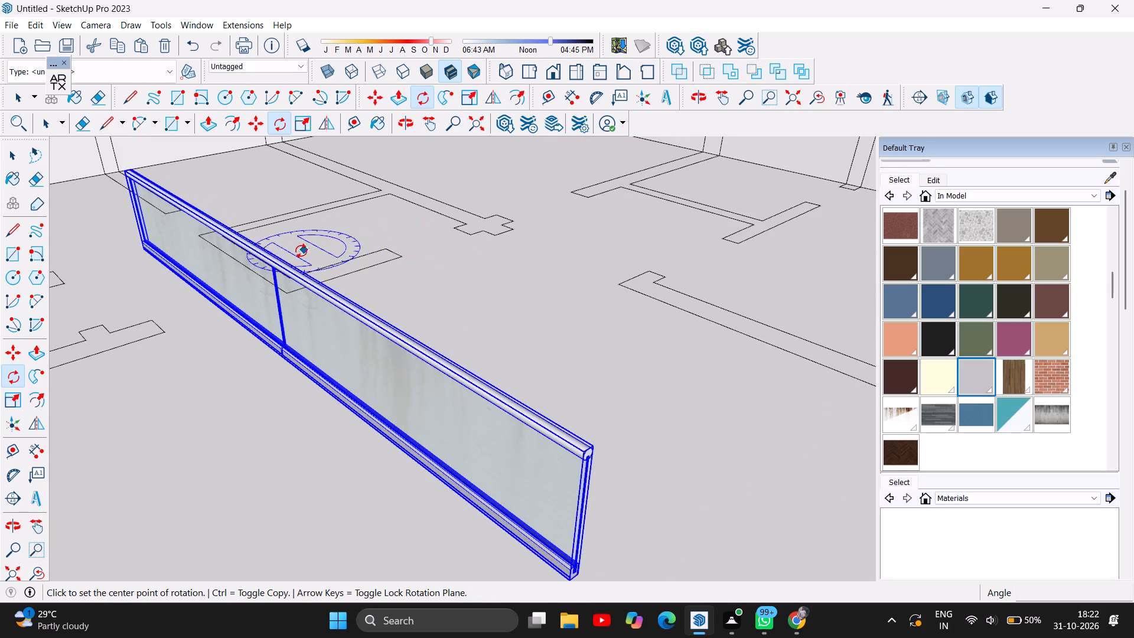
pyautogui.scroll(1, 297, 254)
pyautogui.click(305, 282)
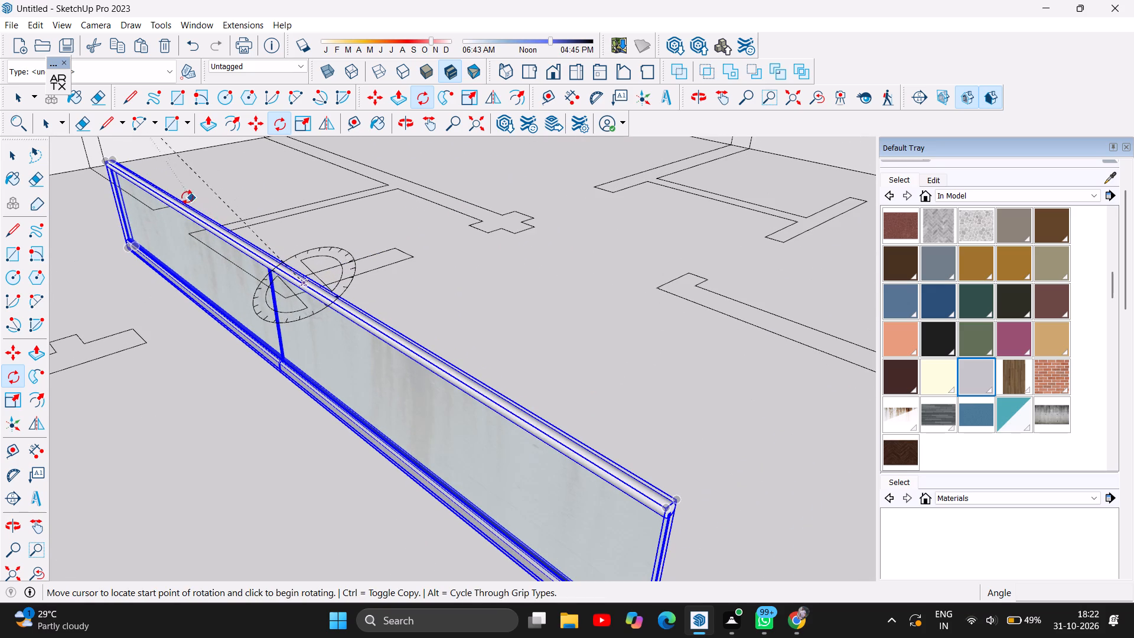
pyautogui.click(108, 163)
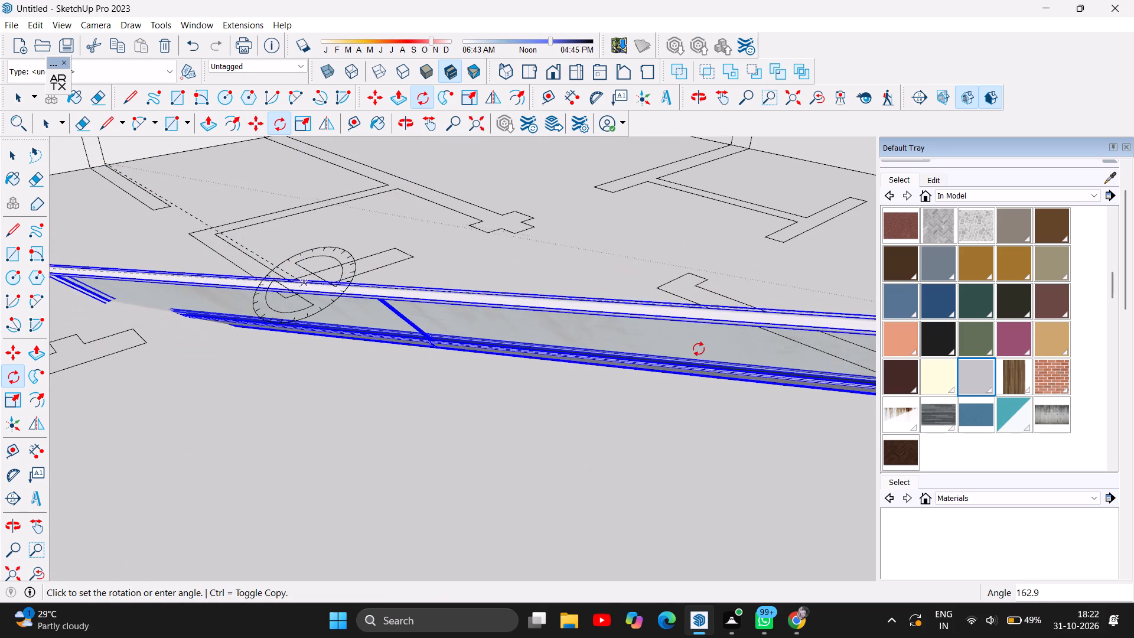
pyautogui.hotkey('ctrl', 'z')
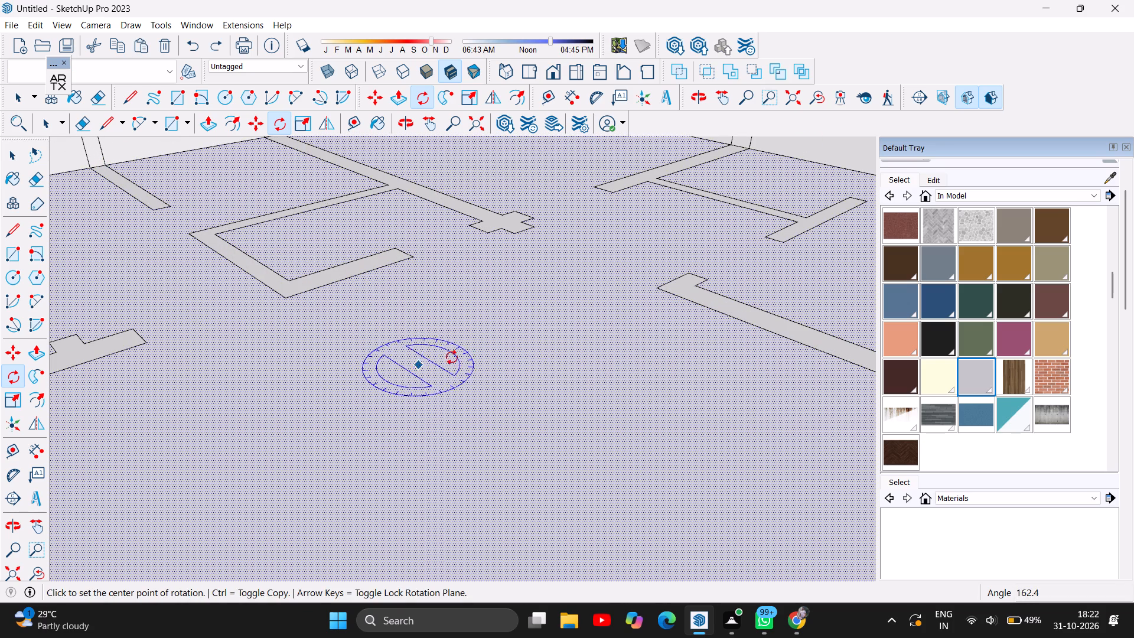
# Copy the front parapet's glass railing again and place the duplicate on the roof terrace beside the stair opening, parallel to the original.
pyautogui.scroll(-6, 462, 357)
pyautogui.scroll(-7, 616, 273)
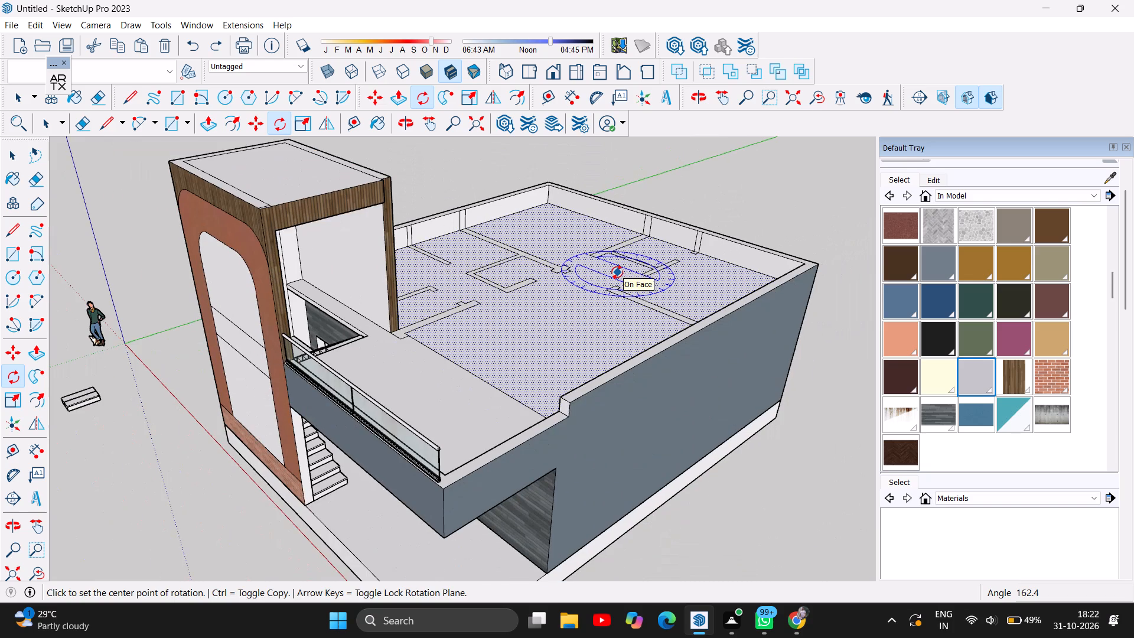
pyautogui.scroll(-1, 617, 272)
pyautogui.click(8, 154)
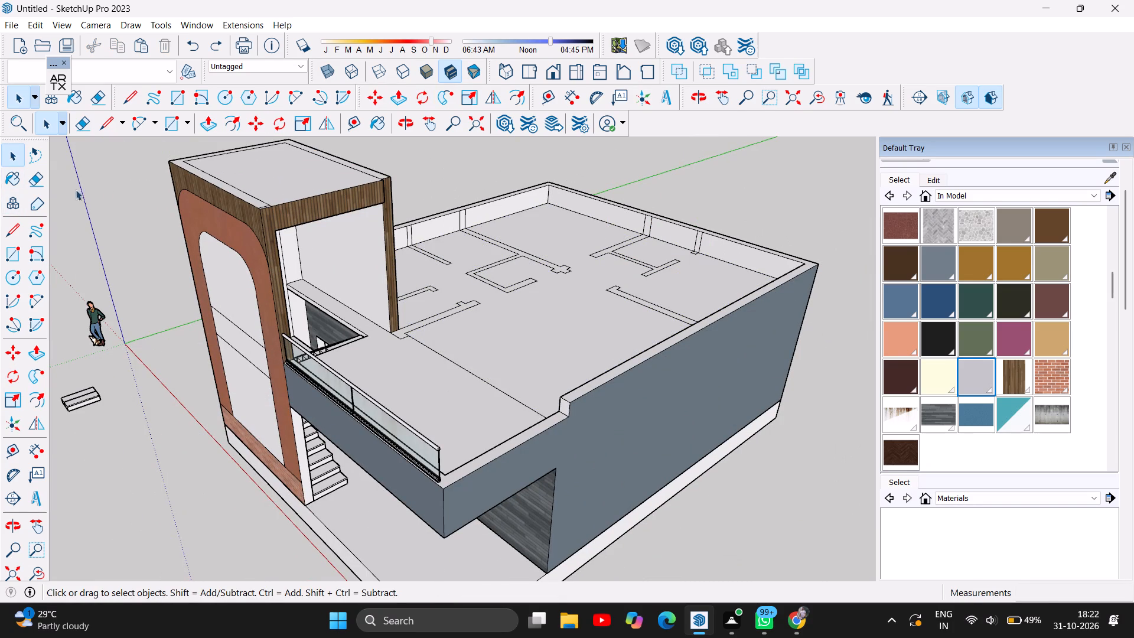
pyautogui.click(362, 403)
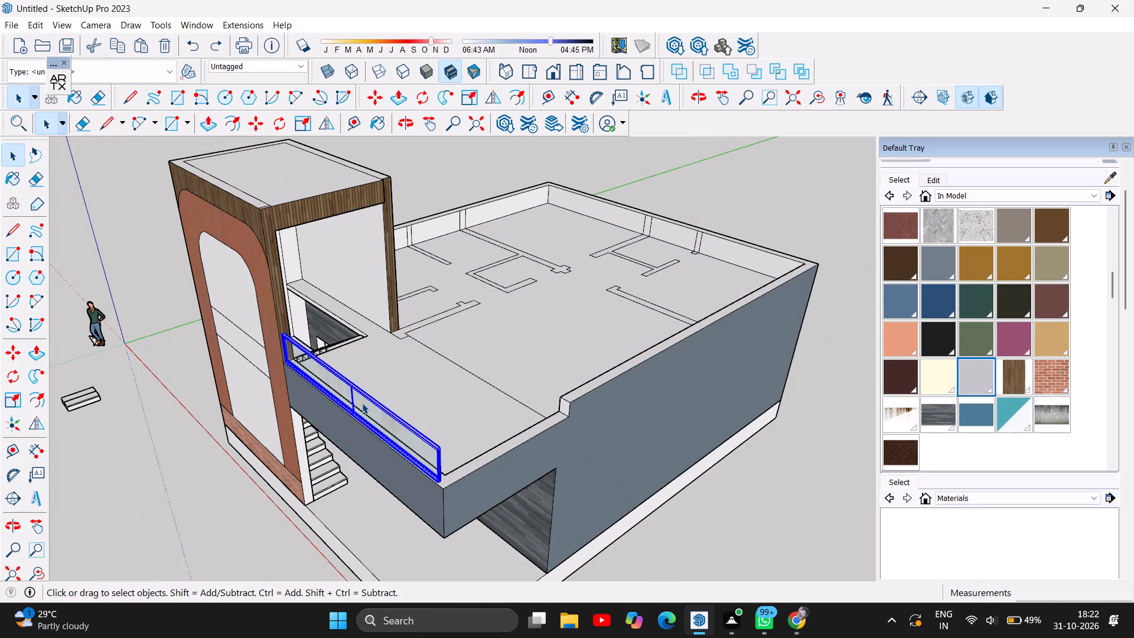
pyautogui.hotkey('ctrl', 'c')
pyautogui.hotkey('ctrl', 'v')
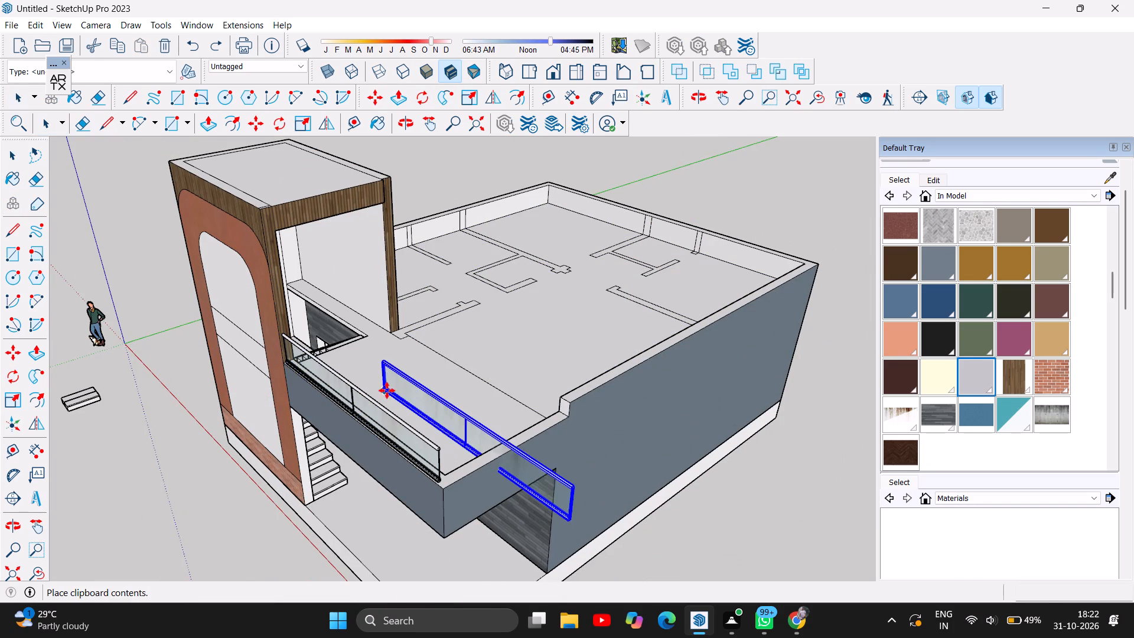
pyautogui.click(353, 350)
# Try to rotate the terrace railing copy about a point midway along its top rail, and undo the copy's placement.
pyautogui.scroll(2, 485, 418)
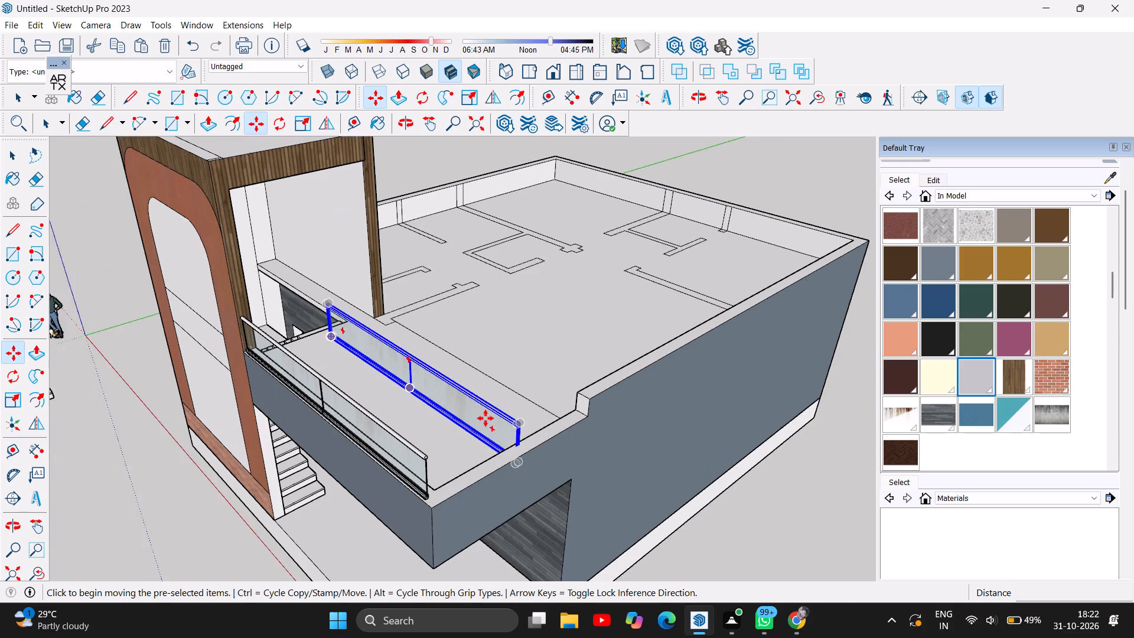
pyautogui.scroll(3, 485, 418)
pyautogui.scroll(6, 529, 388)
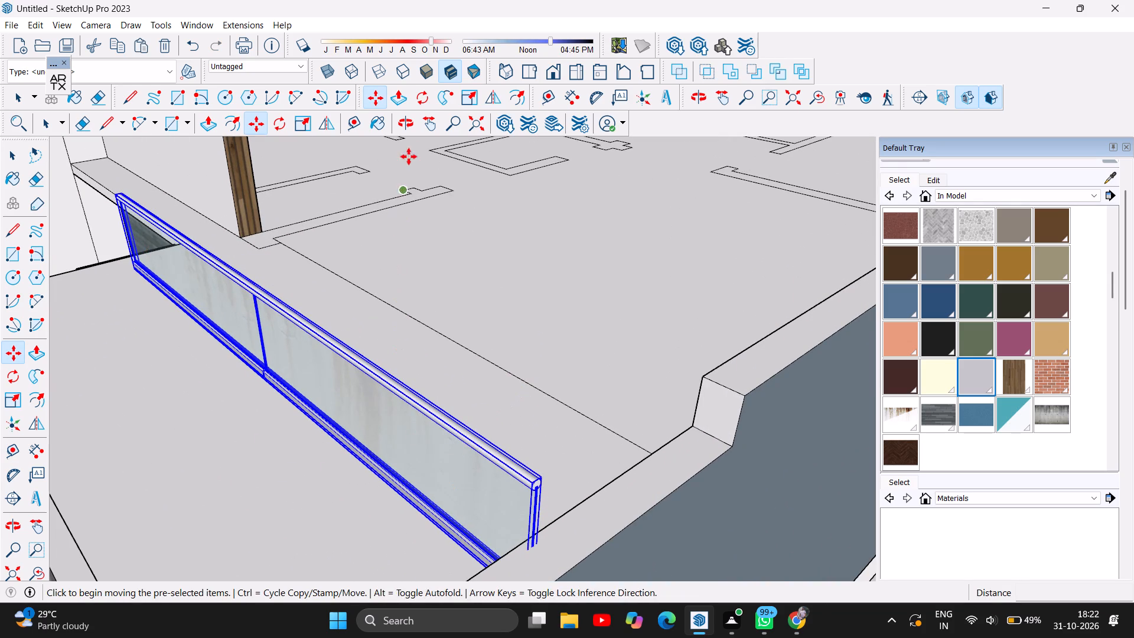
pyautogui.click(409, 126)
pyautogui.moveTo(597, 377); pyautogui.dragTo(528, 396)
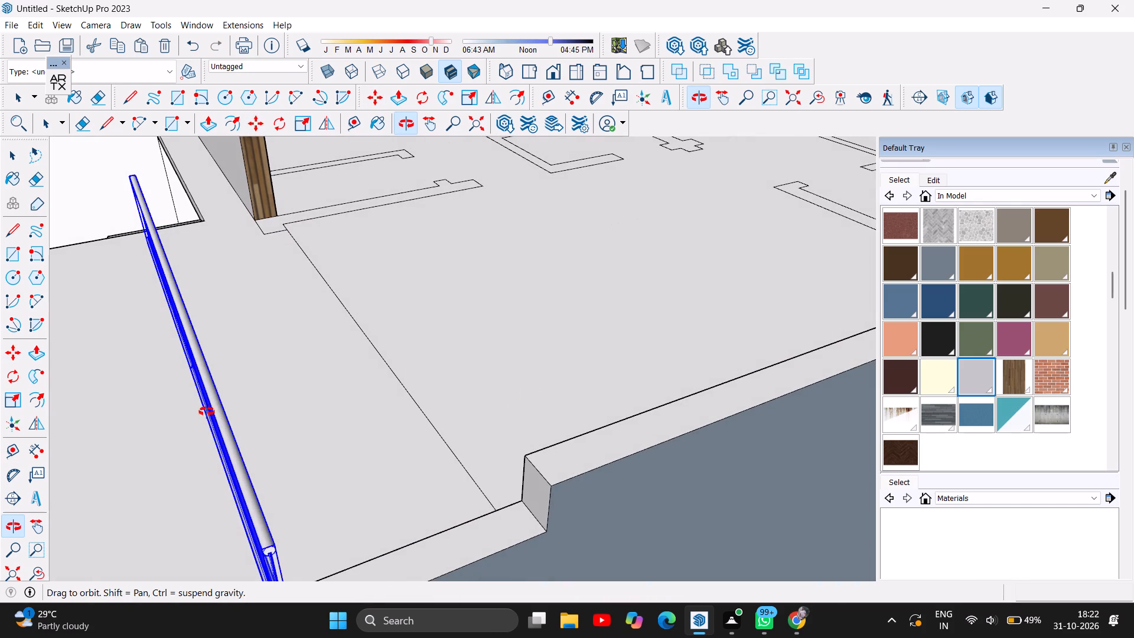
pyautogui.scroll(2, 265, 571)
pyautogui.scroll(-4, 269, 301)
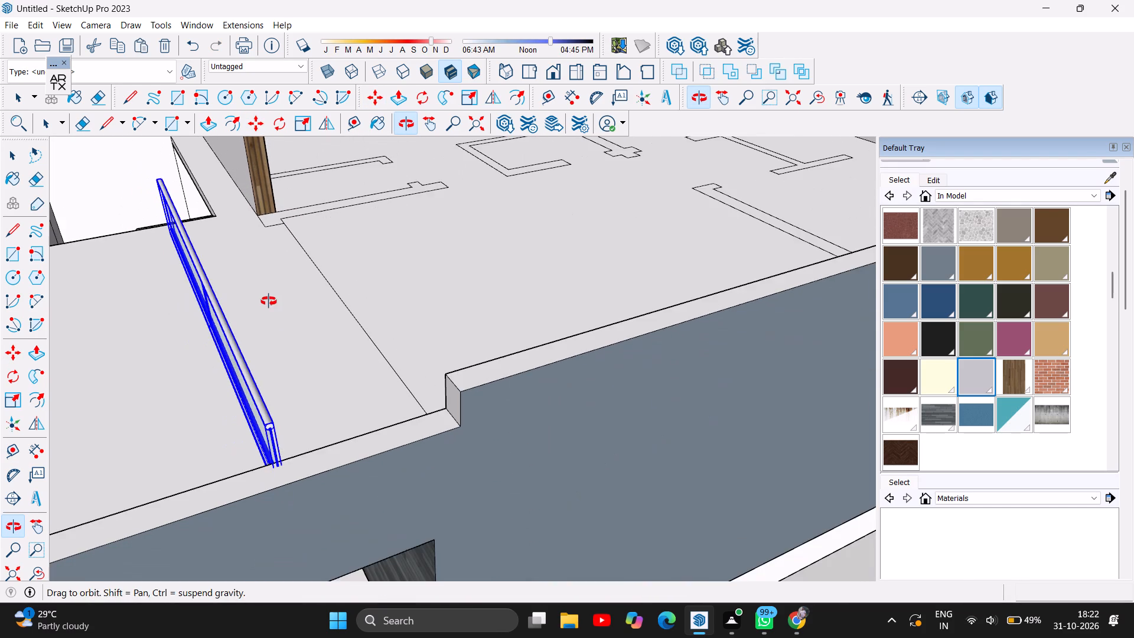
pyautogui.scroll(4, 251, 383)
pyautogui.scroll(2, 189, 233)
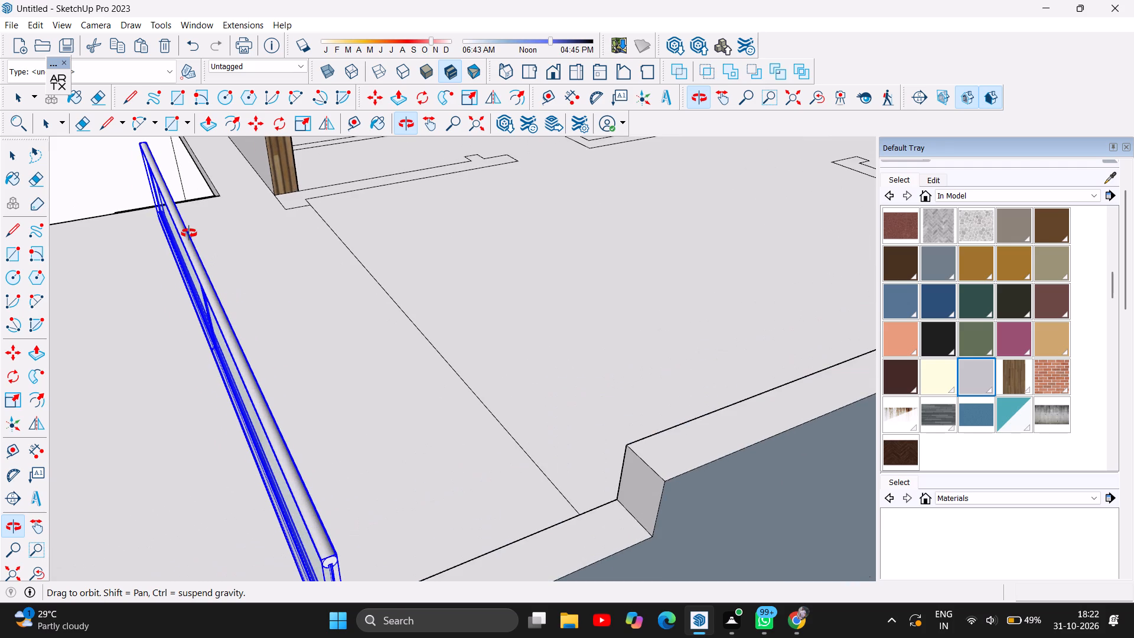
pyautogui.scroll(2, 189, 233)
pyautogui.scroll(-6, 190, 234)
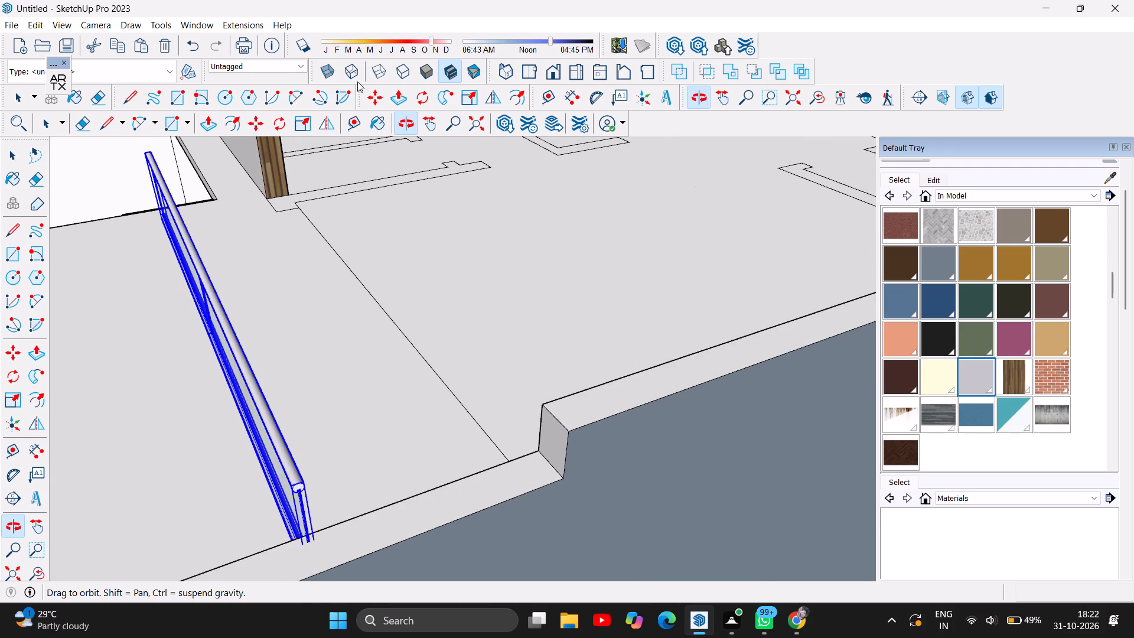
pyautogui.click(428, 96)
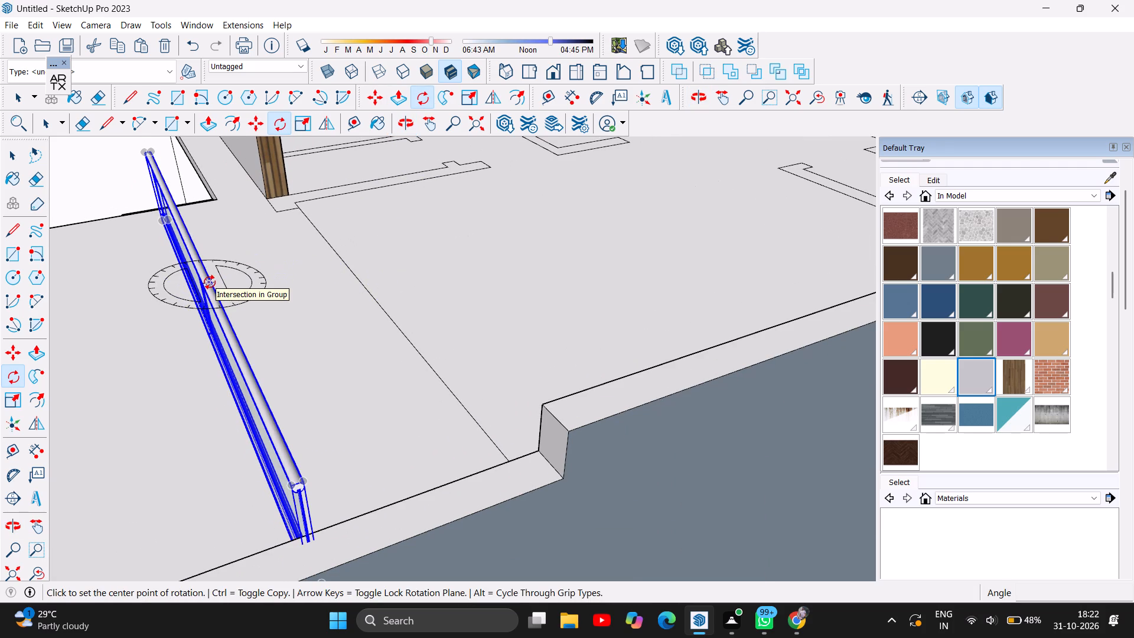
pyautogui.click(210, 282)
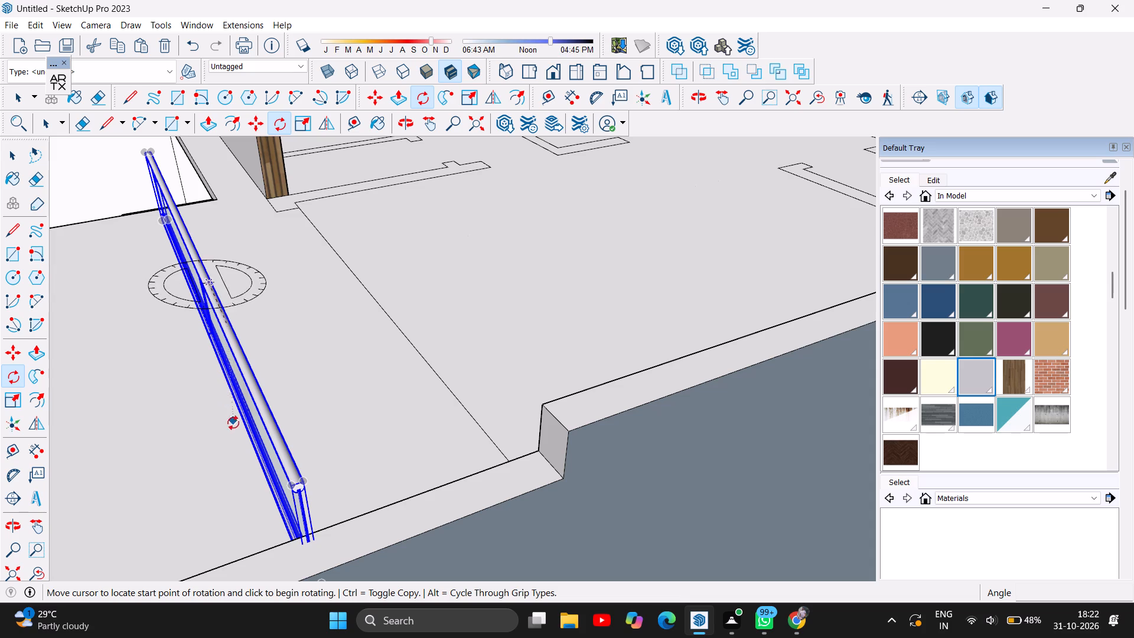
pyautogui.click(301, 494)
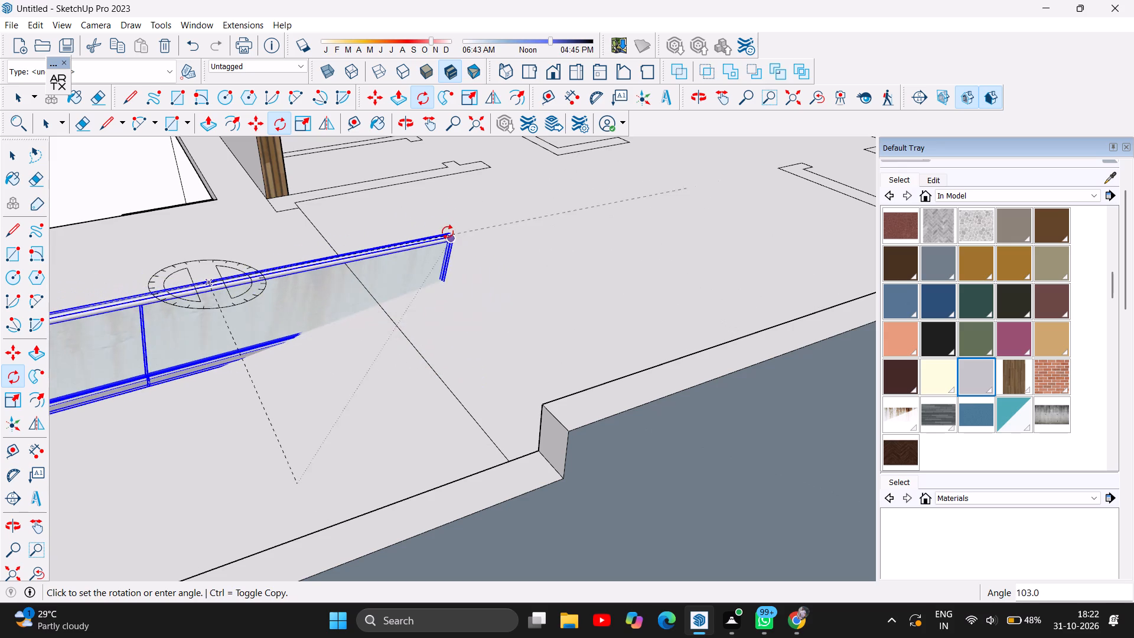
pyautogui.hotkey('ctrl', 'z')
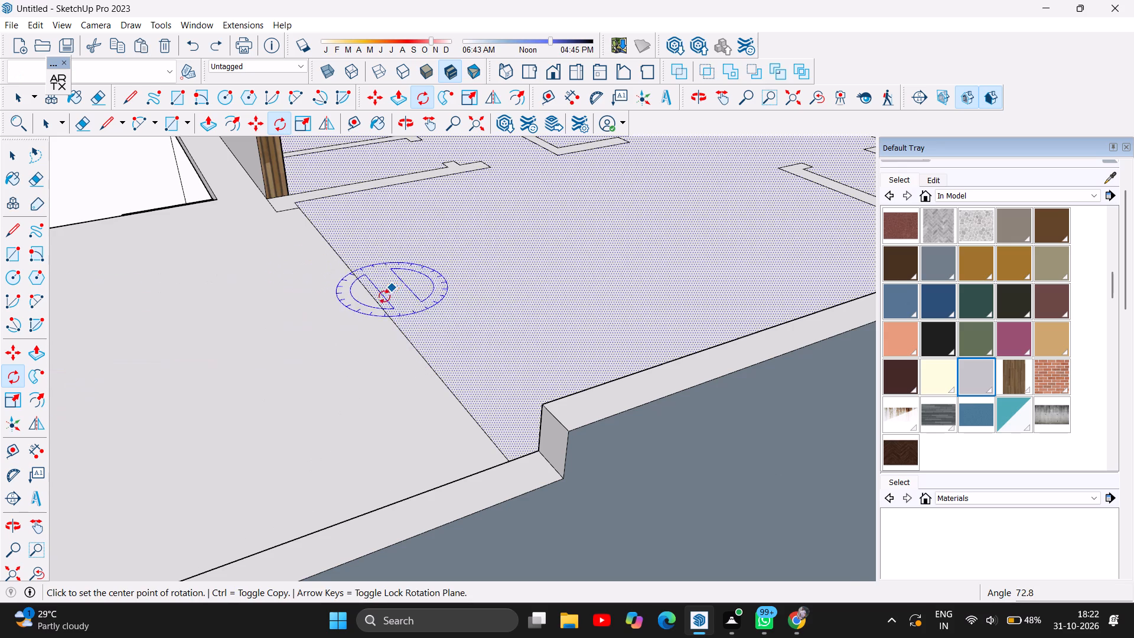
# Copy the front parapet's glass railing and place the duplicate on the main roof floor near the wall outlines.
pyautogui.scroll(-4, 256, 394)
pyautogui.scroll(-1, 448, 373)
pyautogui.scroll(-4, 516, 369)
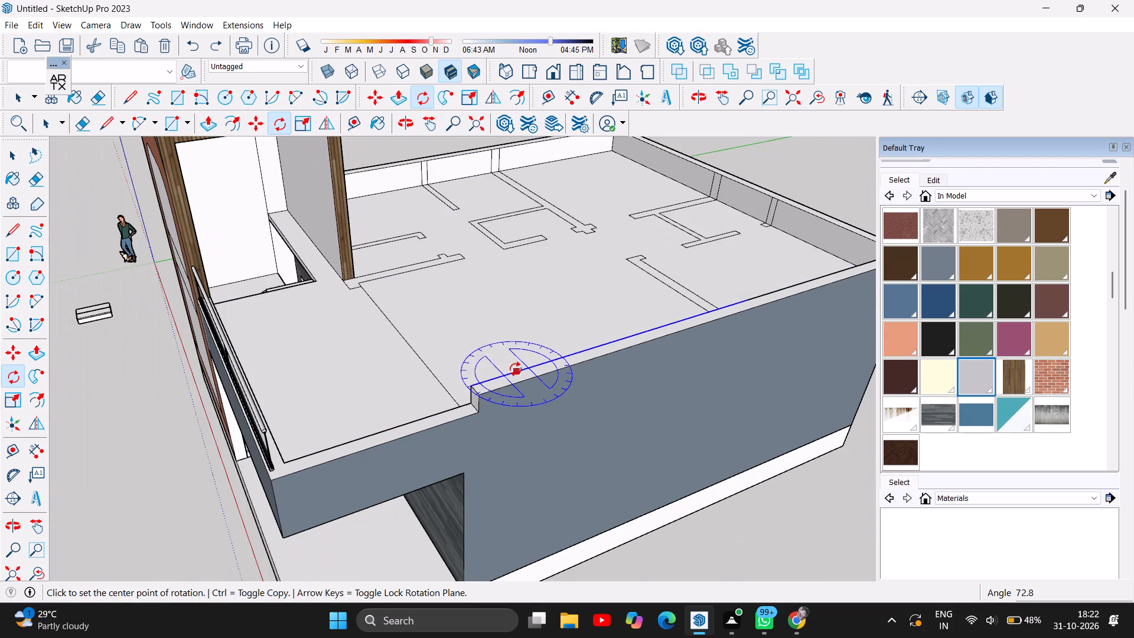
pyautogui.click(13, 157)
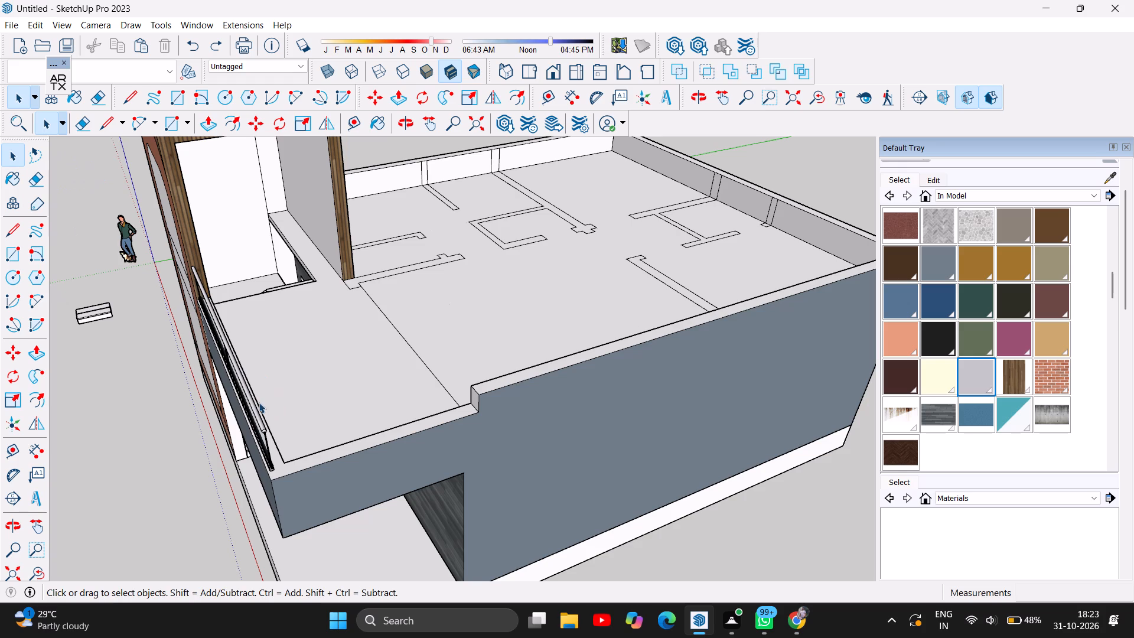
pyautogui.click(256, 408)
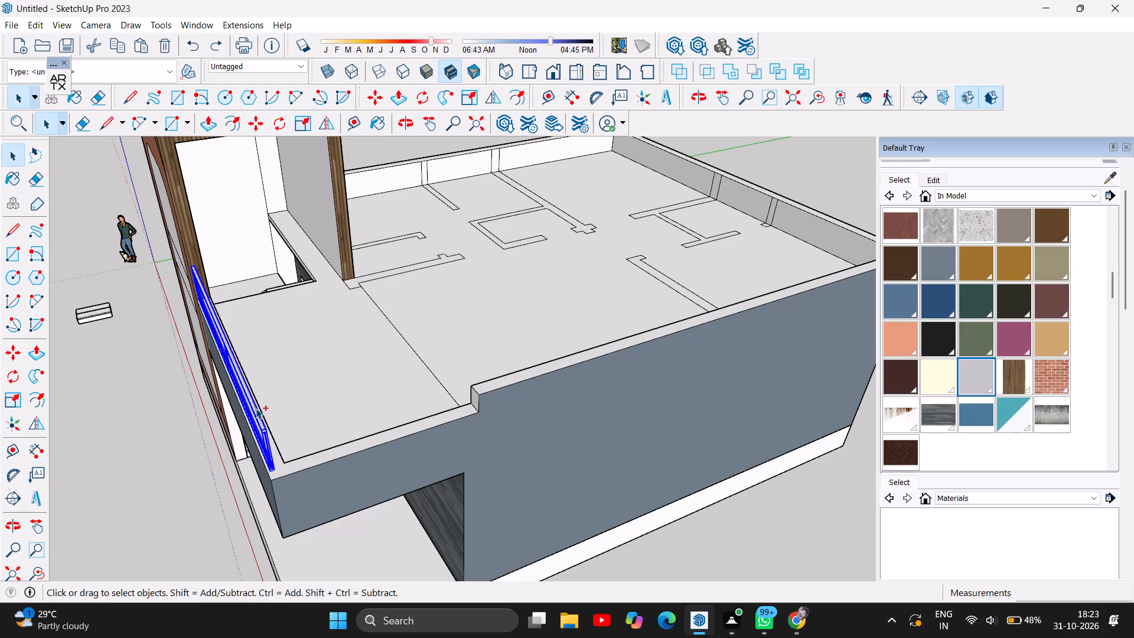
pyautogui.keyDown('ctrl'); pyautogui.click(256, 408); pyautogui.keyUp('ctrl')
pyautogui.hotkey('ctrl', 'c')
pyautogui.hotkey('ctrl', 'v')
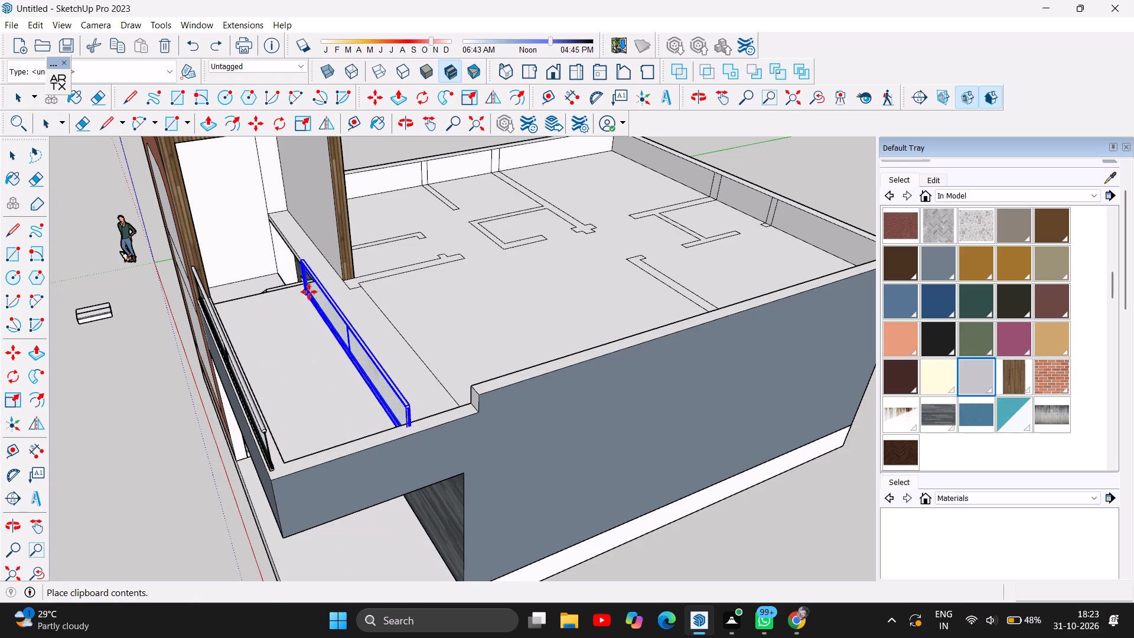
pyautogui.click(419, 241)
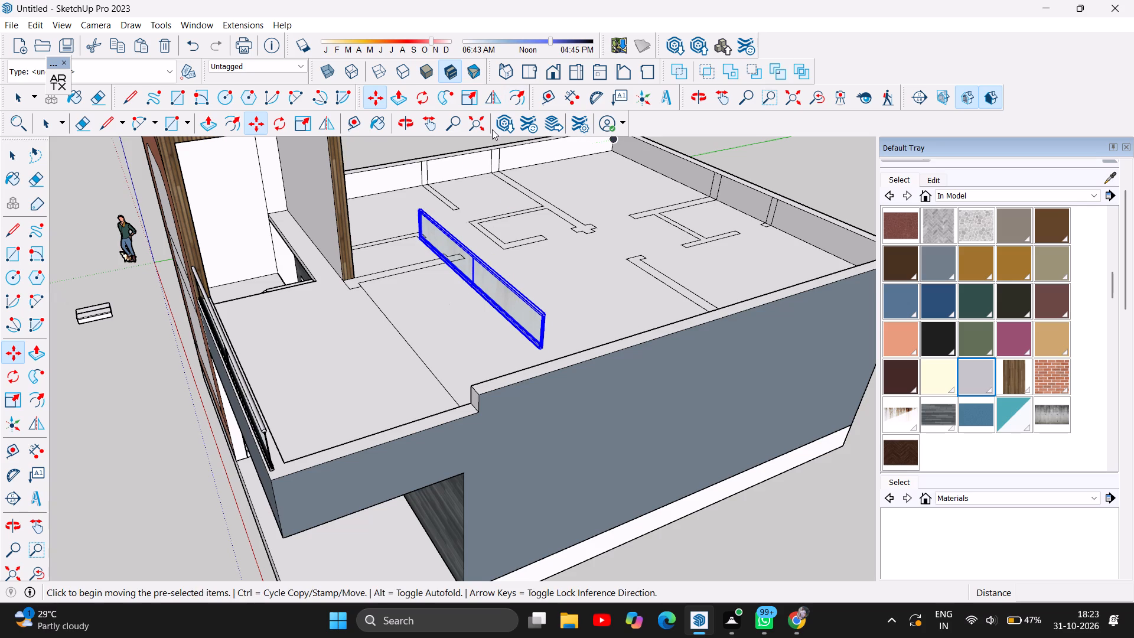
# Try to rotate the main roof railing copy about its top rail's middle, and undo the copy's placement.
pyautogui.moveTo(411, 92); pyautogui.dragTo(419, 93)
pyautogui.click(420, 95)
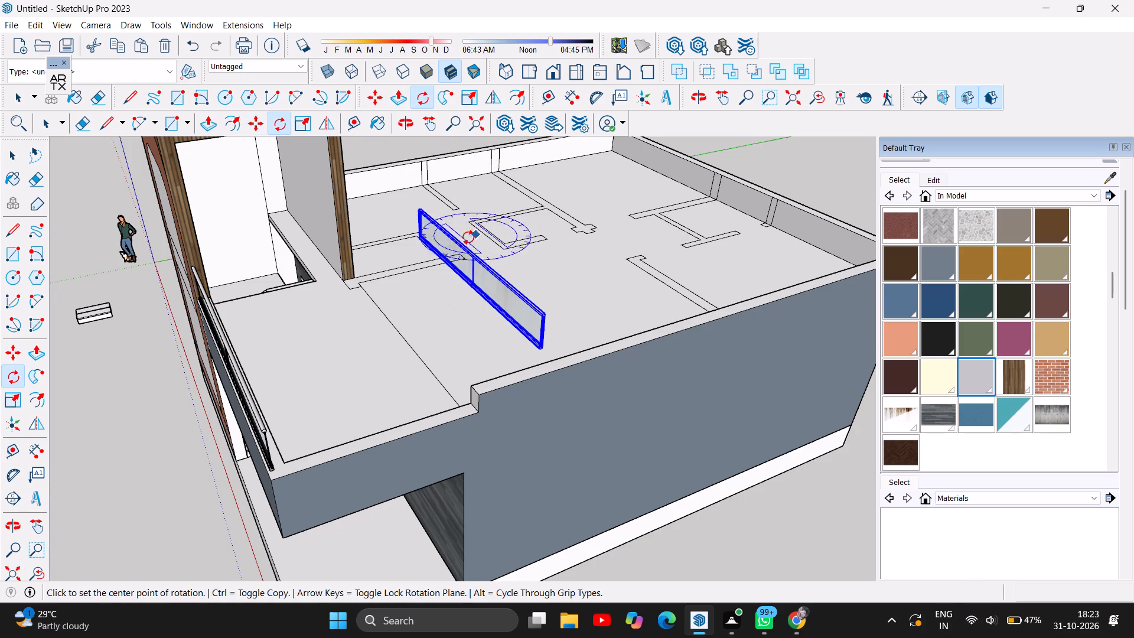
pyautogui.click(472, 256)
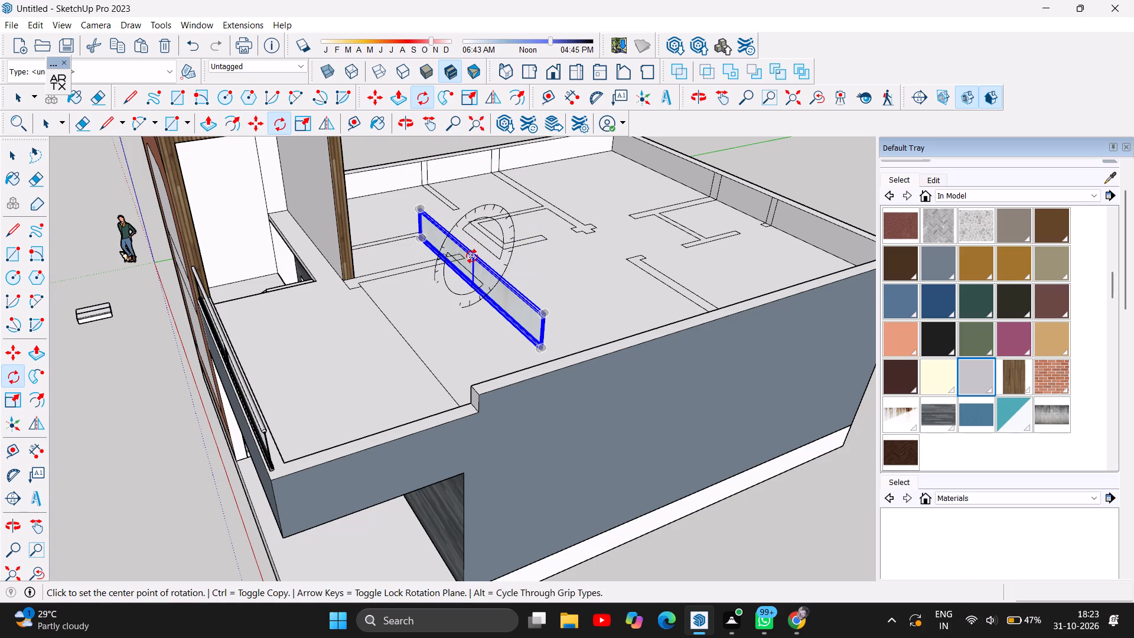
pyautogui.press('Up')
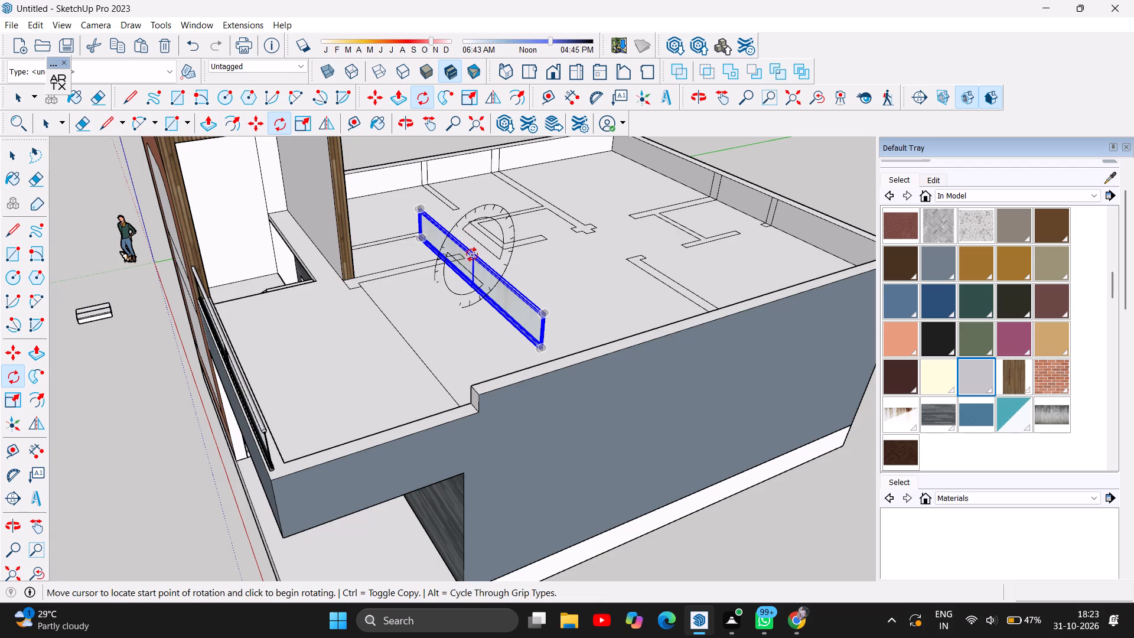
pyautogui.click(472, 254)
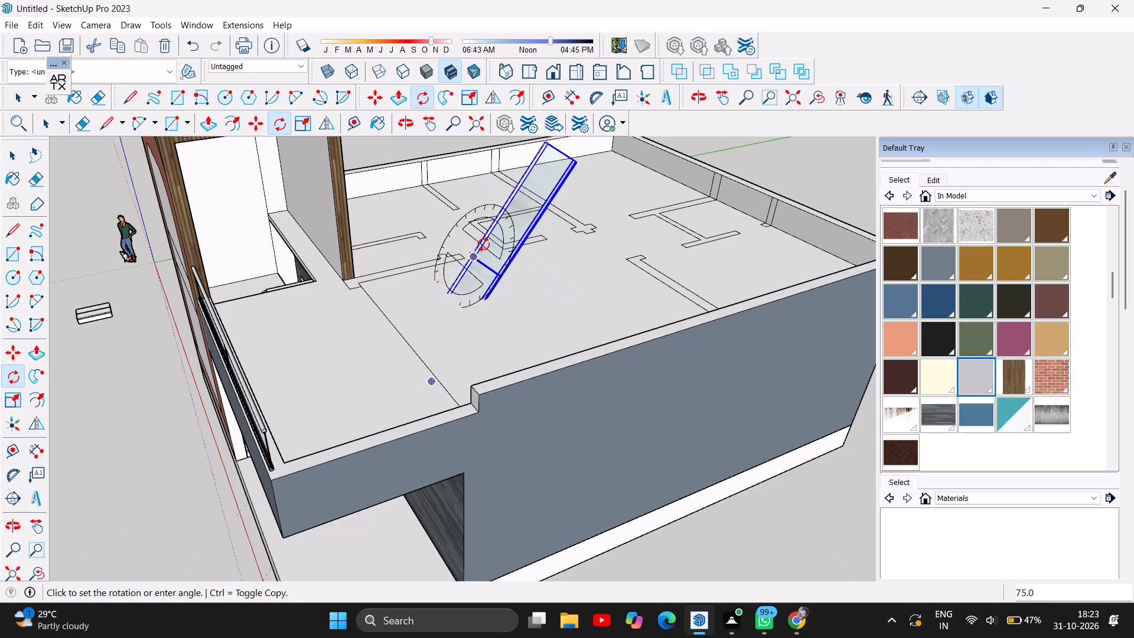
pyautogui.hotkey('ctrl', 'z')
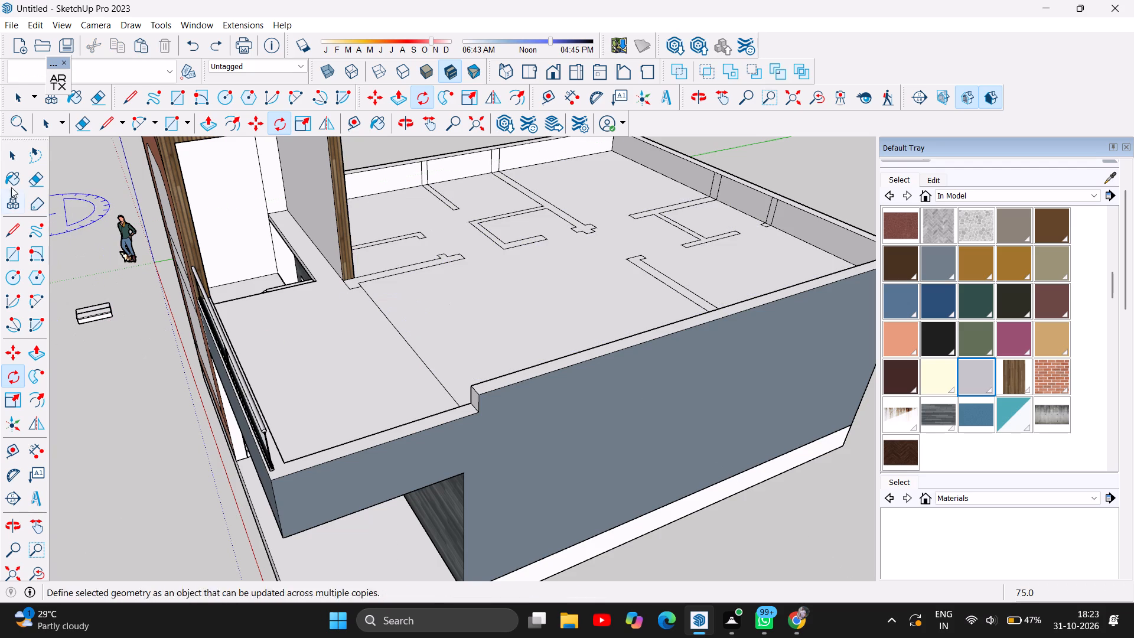
# Copy the front parapet's glass railing again and place the duplicate on the main roof floor among the wall outlines.
pyautogui.click(16, 148)
pyautogui.click(253, 403)
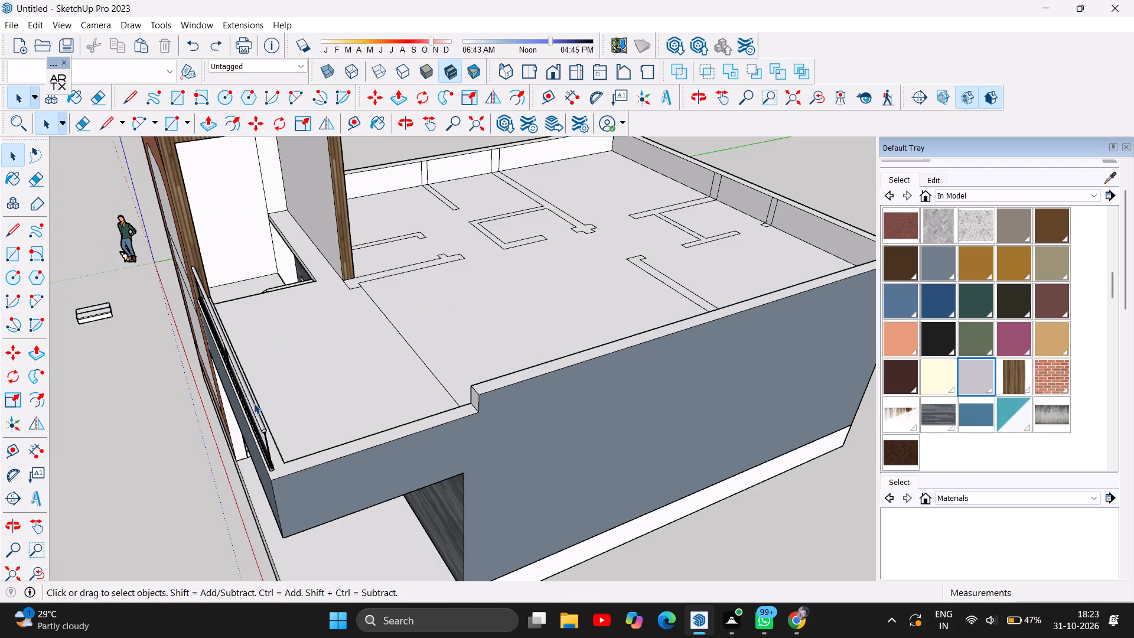
pyautogui.hotkey('ctrl', 'c')
pyautogui.hotkey('ctrl', 'v')
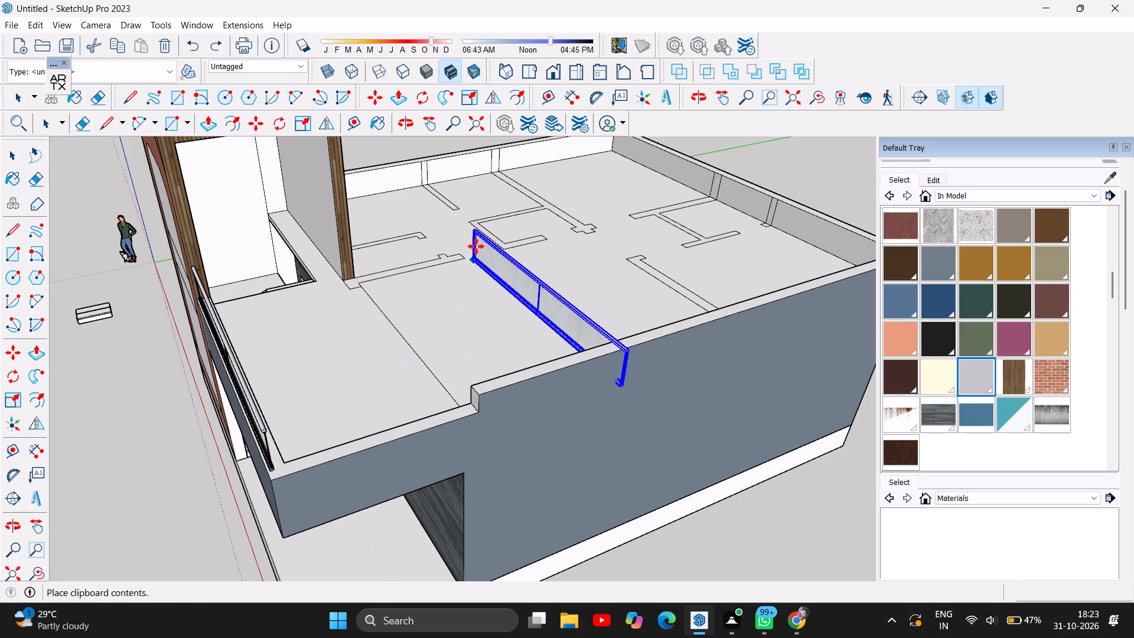
pyautogui.click(448, 227)
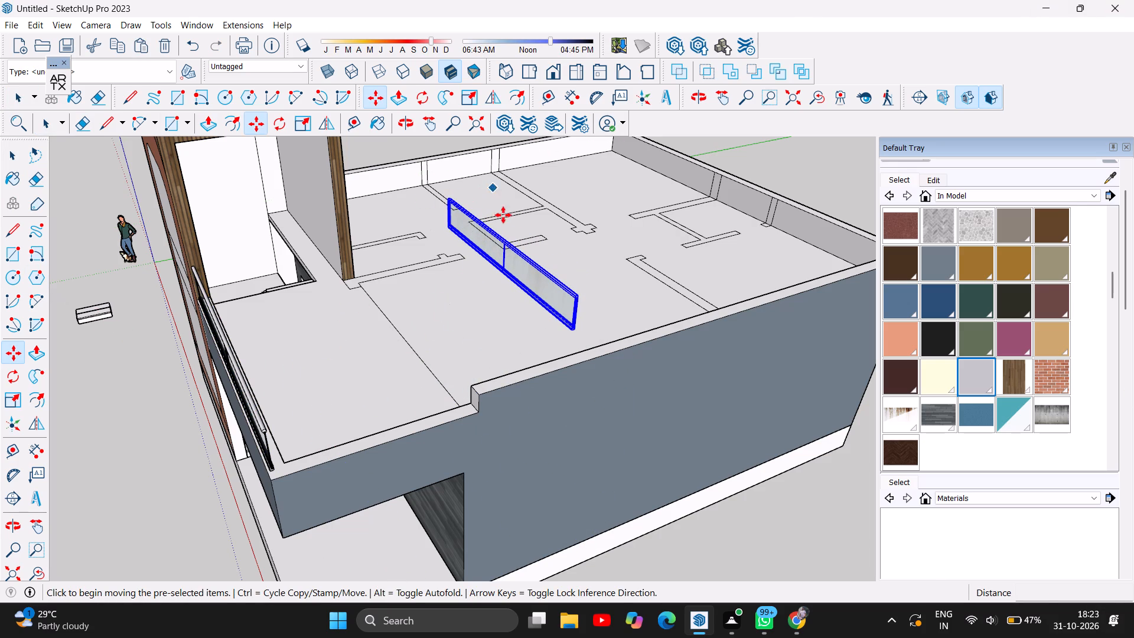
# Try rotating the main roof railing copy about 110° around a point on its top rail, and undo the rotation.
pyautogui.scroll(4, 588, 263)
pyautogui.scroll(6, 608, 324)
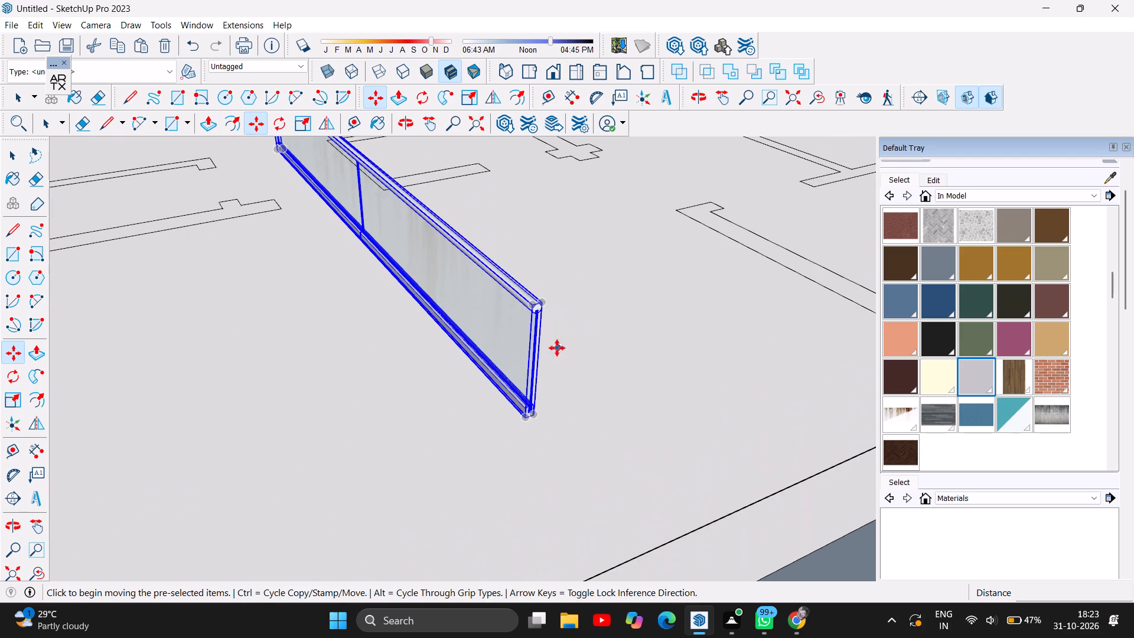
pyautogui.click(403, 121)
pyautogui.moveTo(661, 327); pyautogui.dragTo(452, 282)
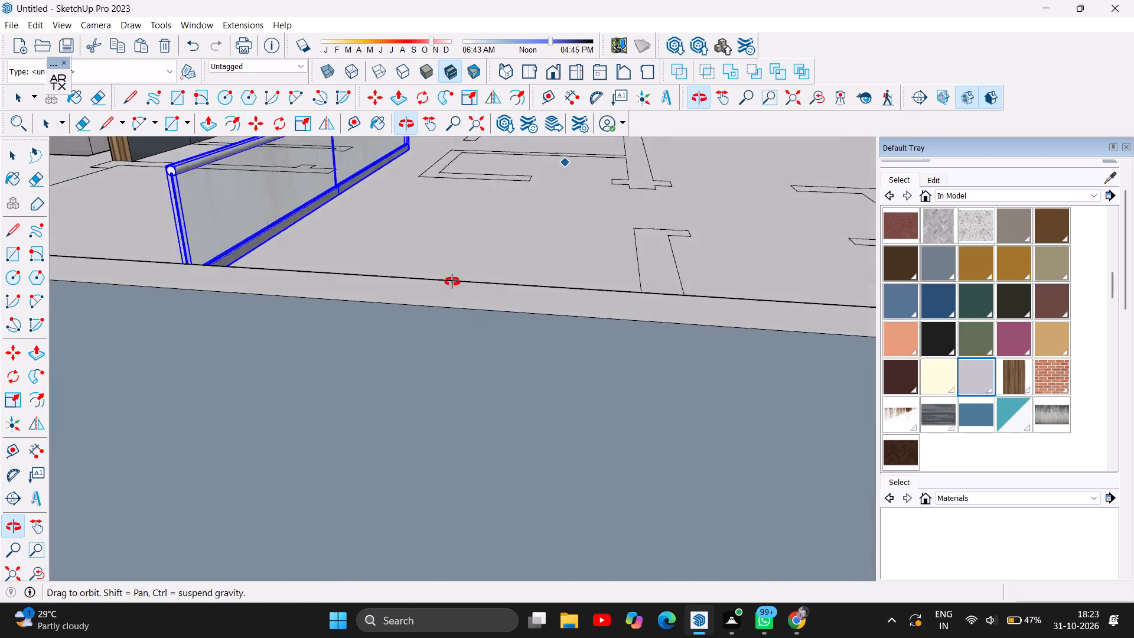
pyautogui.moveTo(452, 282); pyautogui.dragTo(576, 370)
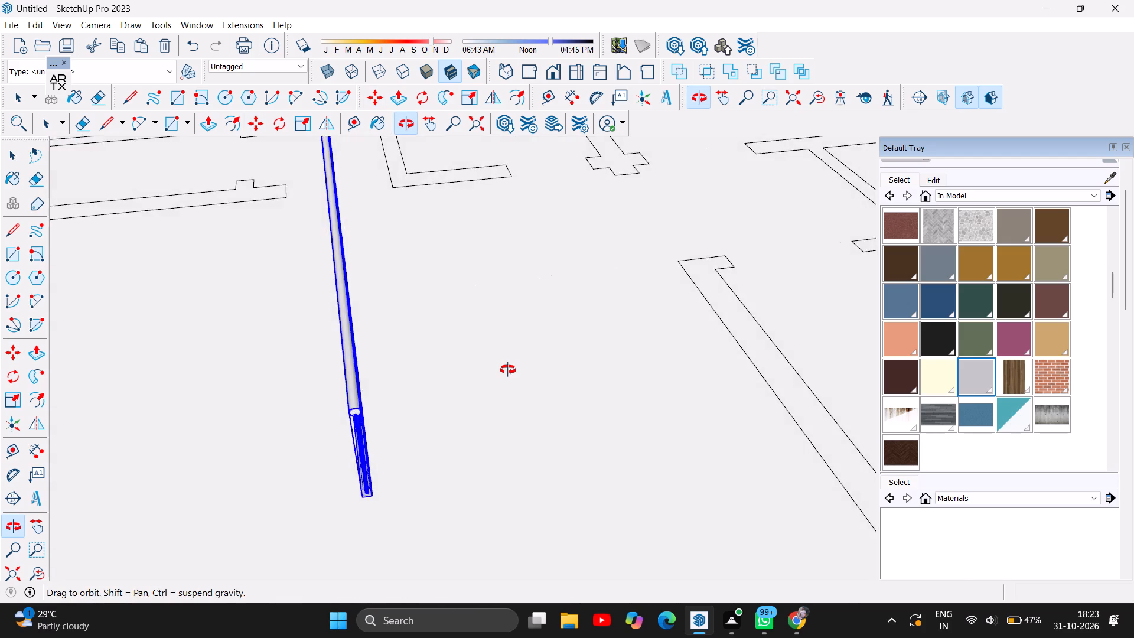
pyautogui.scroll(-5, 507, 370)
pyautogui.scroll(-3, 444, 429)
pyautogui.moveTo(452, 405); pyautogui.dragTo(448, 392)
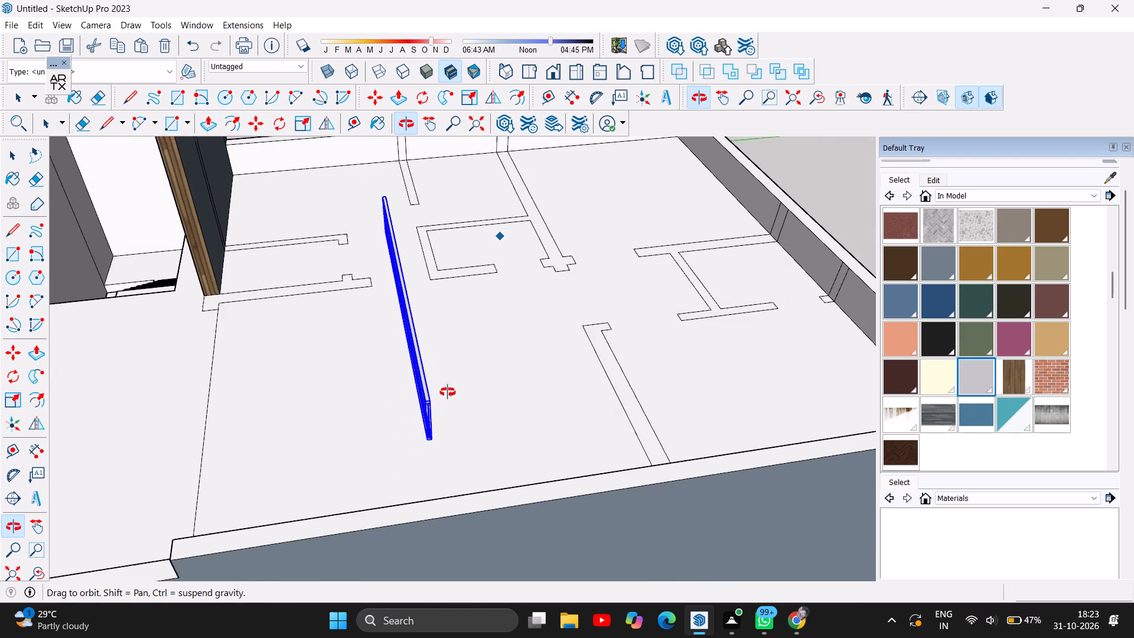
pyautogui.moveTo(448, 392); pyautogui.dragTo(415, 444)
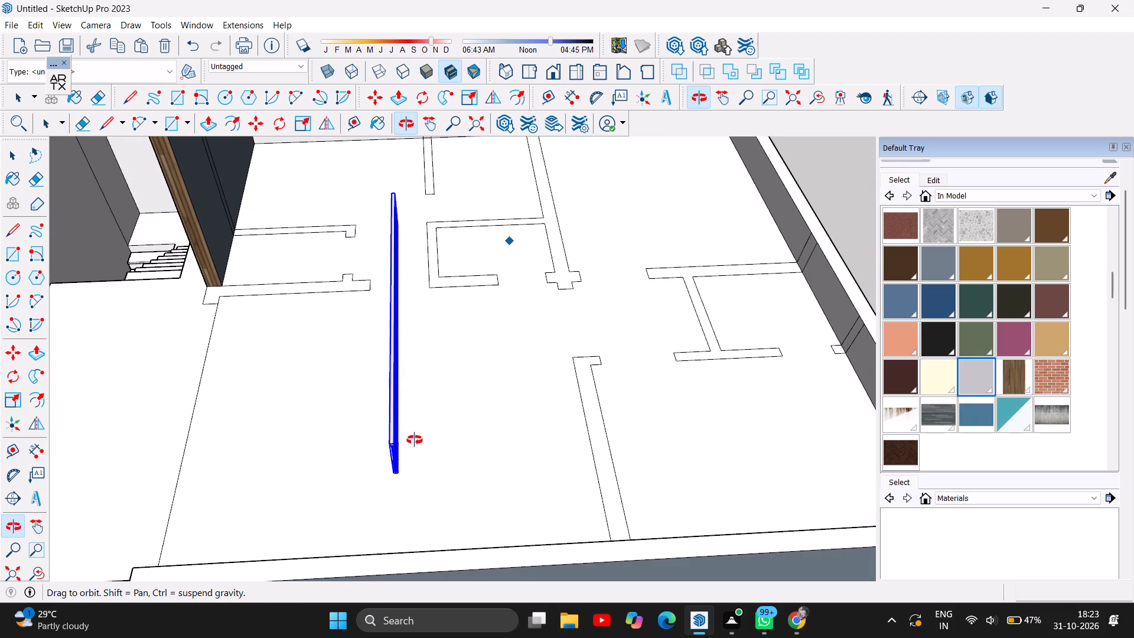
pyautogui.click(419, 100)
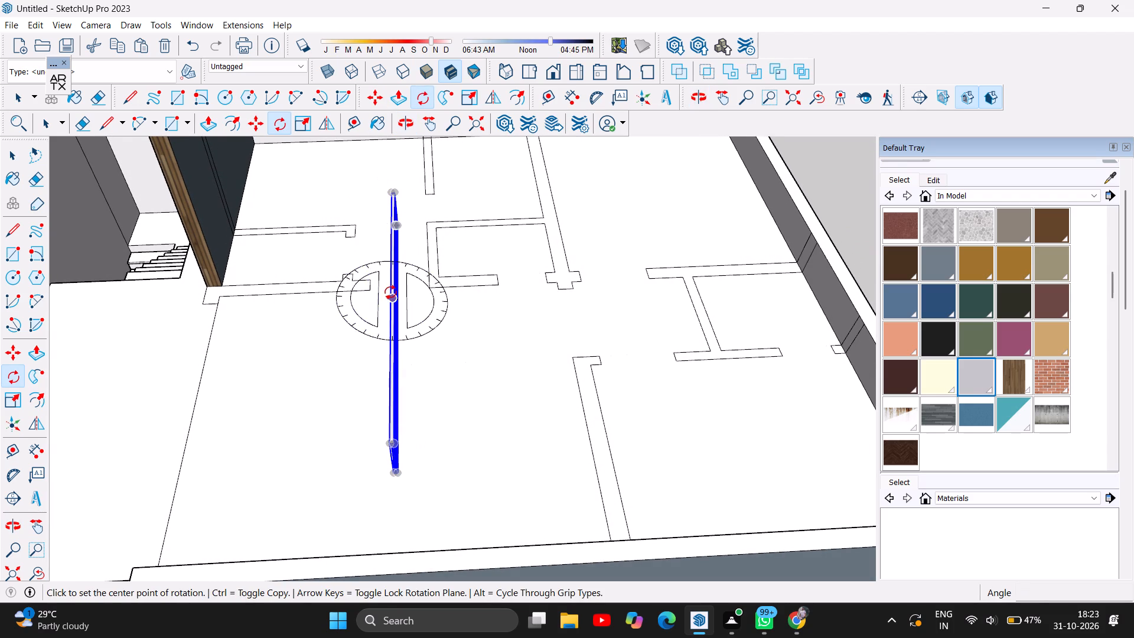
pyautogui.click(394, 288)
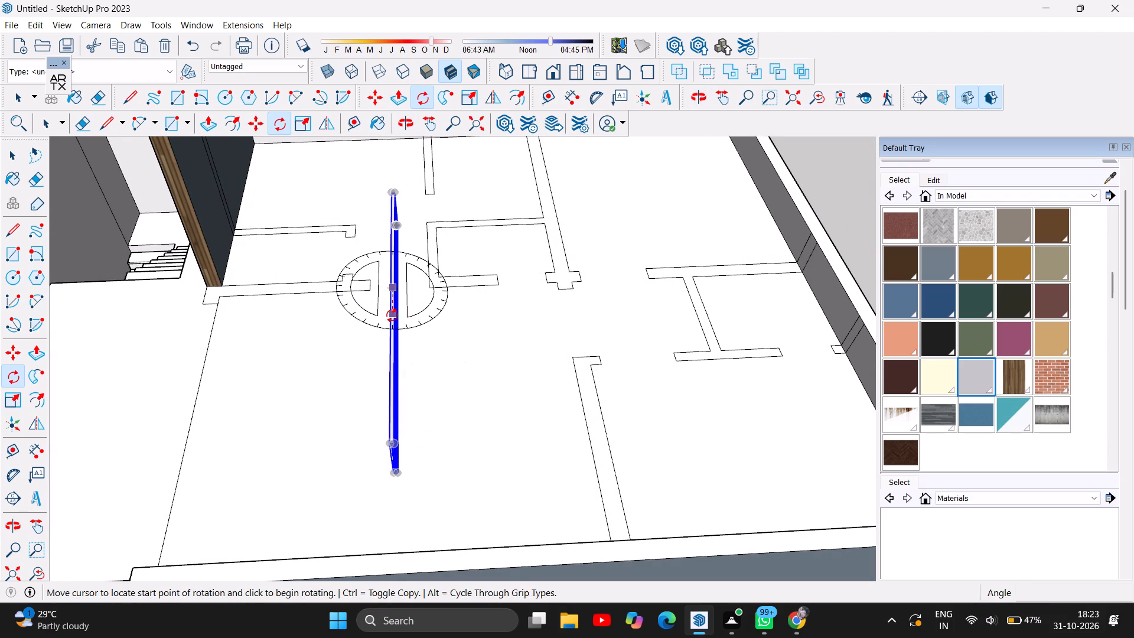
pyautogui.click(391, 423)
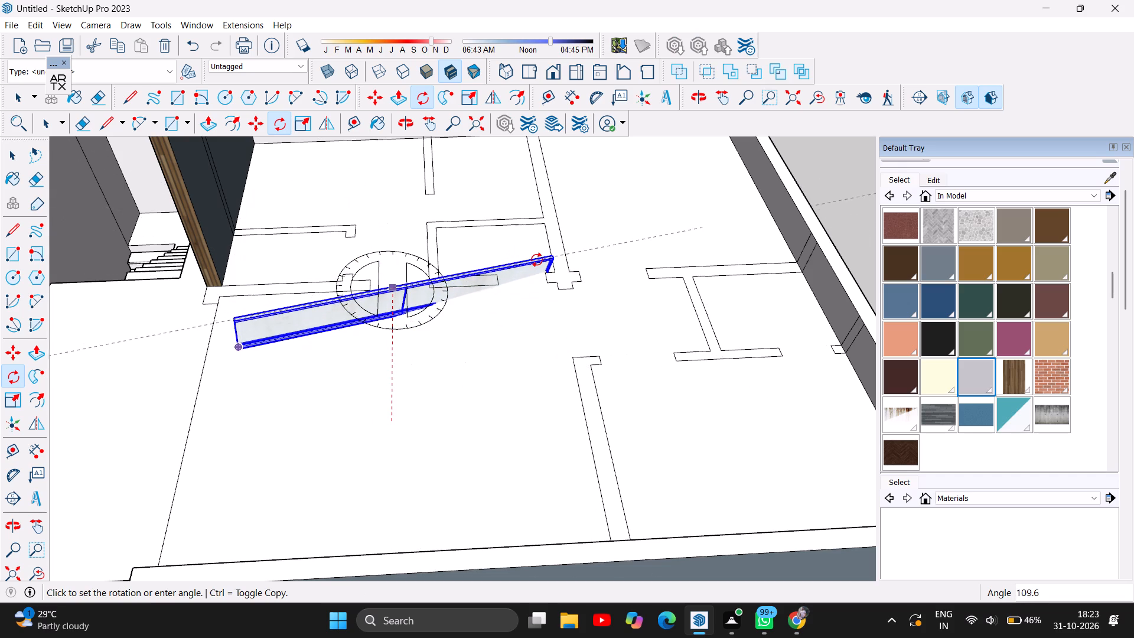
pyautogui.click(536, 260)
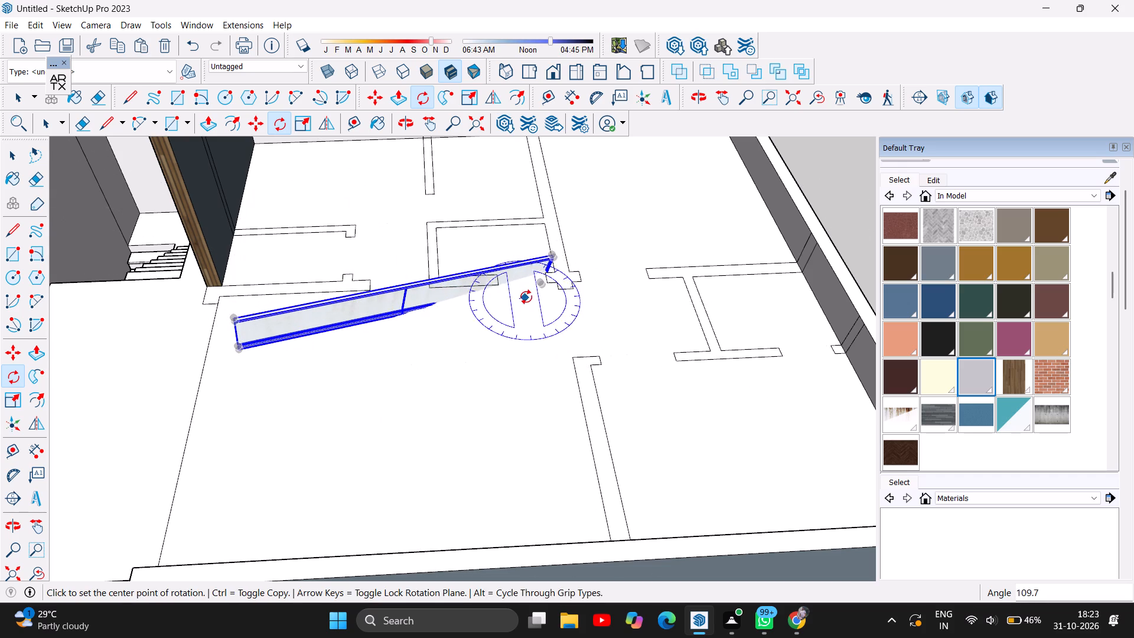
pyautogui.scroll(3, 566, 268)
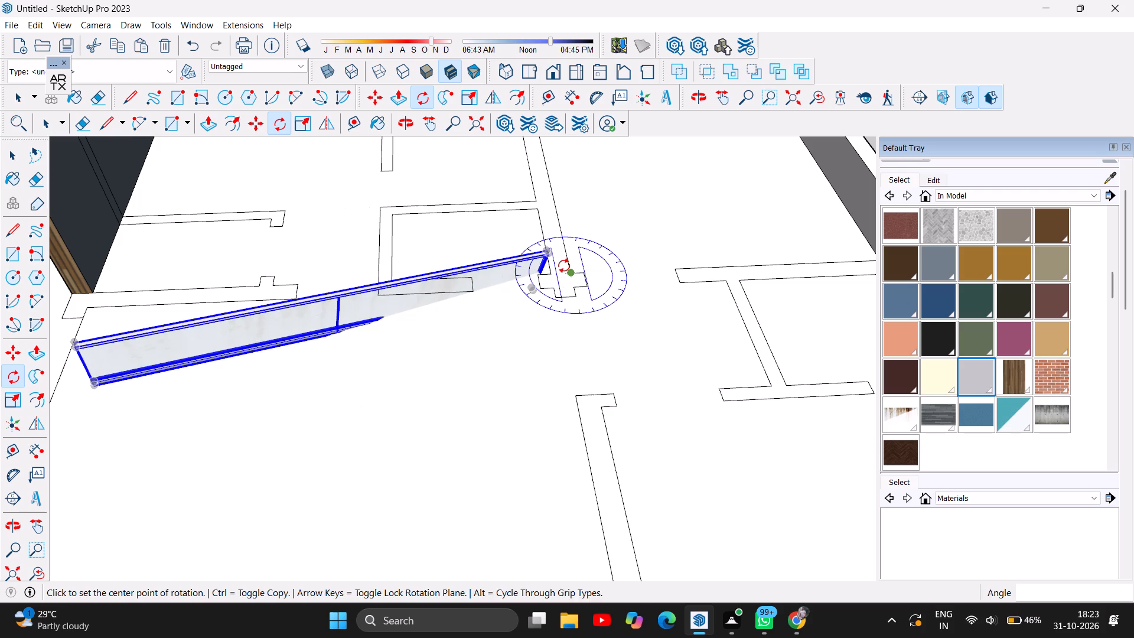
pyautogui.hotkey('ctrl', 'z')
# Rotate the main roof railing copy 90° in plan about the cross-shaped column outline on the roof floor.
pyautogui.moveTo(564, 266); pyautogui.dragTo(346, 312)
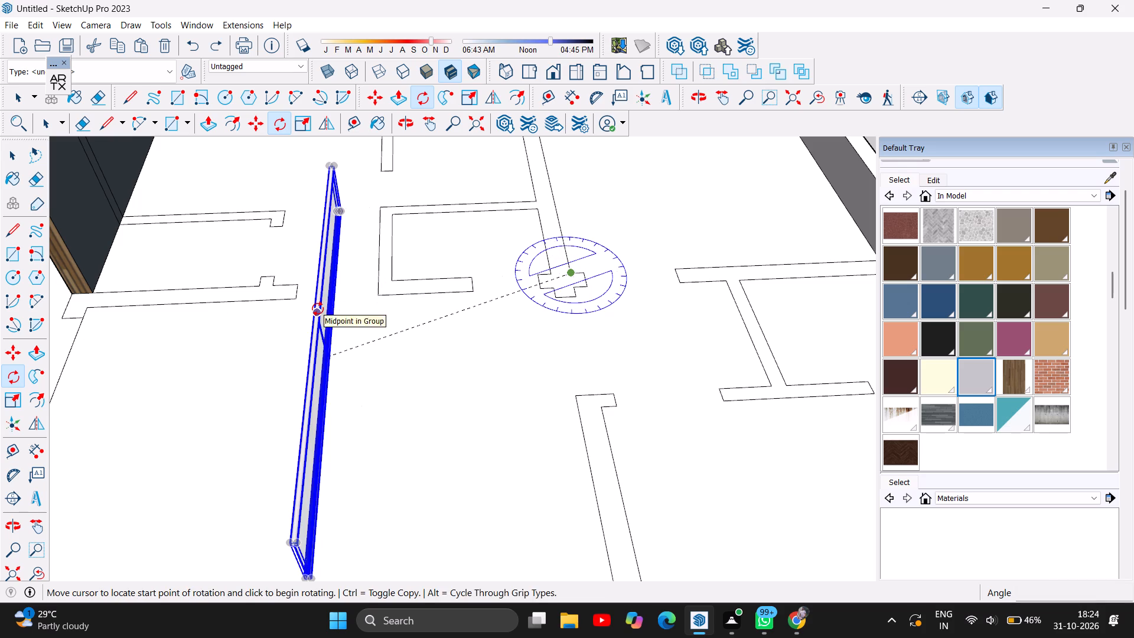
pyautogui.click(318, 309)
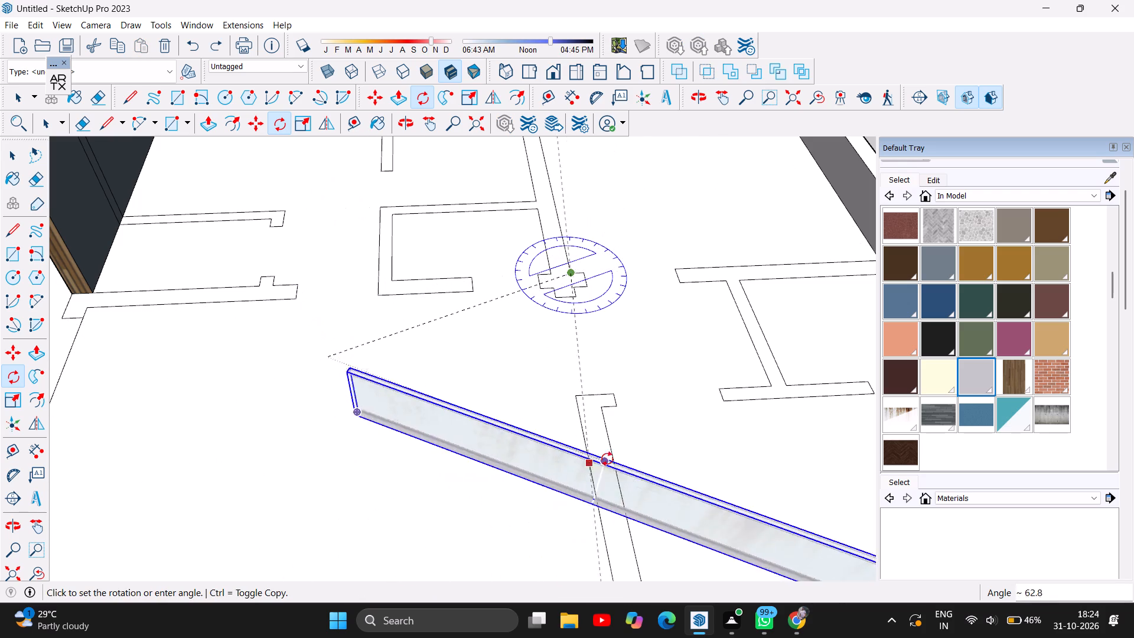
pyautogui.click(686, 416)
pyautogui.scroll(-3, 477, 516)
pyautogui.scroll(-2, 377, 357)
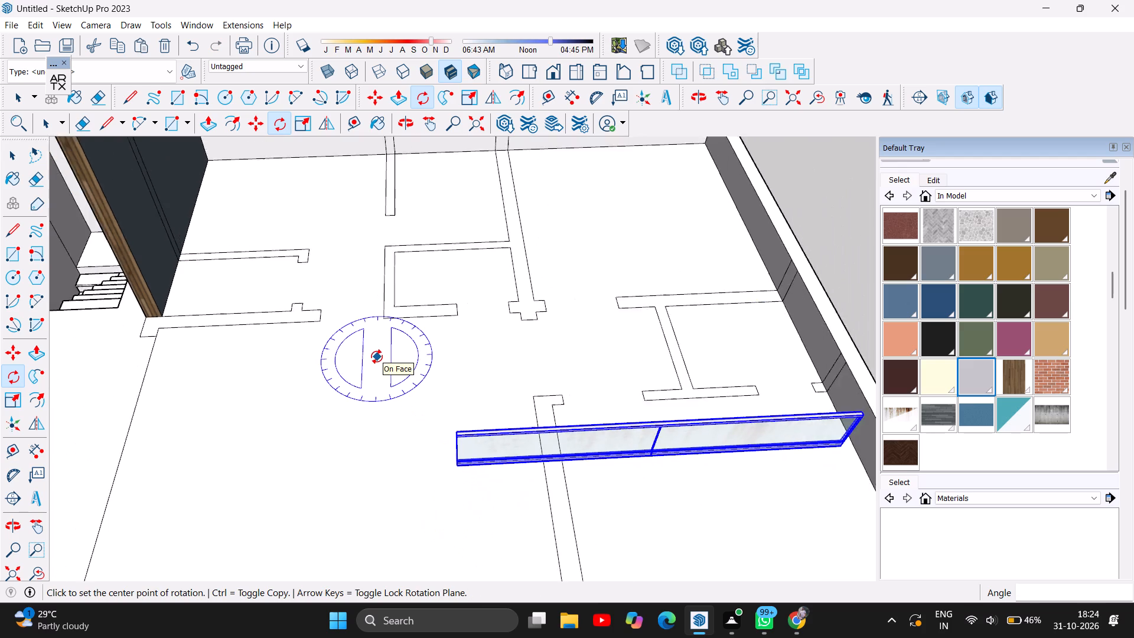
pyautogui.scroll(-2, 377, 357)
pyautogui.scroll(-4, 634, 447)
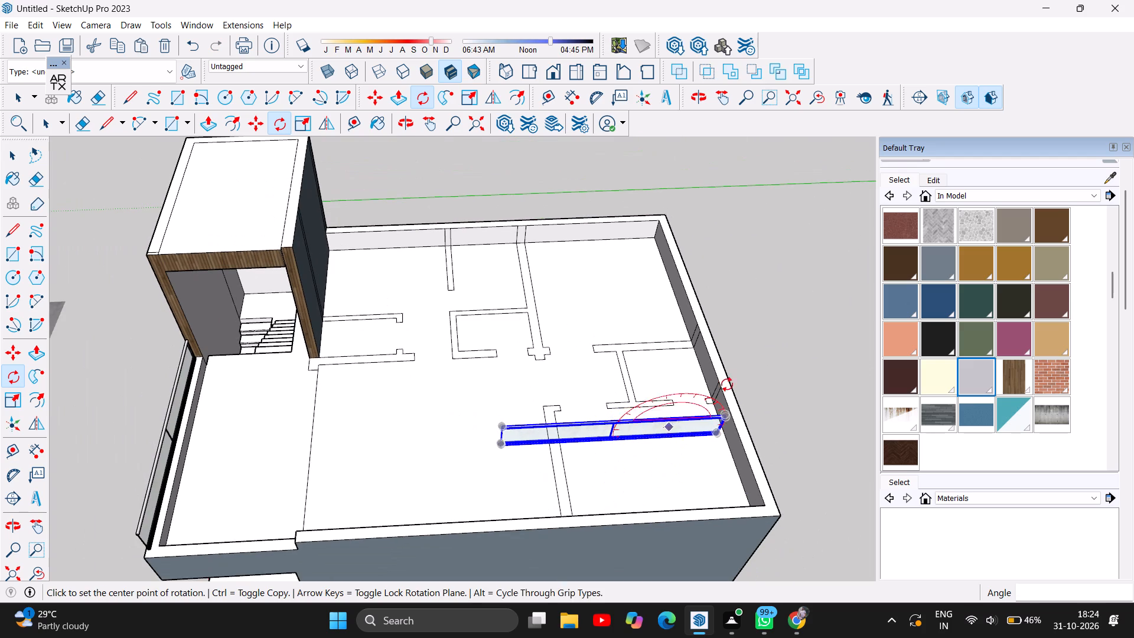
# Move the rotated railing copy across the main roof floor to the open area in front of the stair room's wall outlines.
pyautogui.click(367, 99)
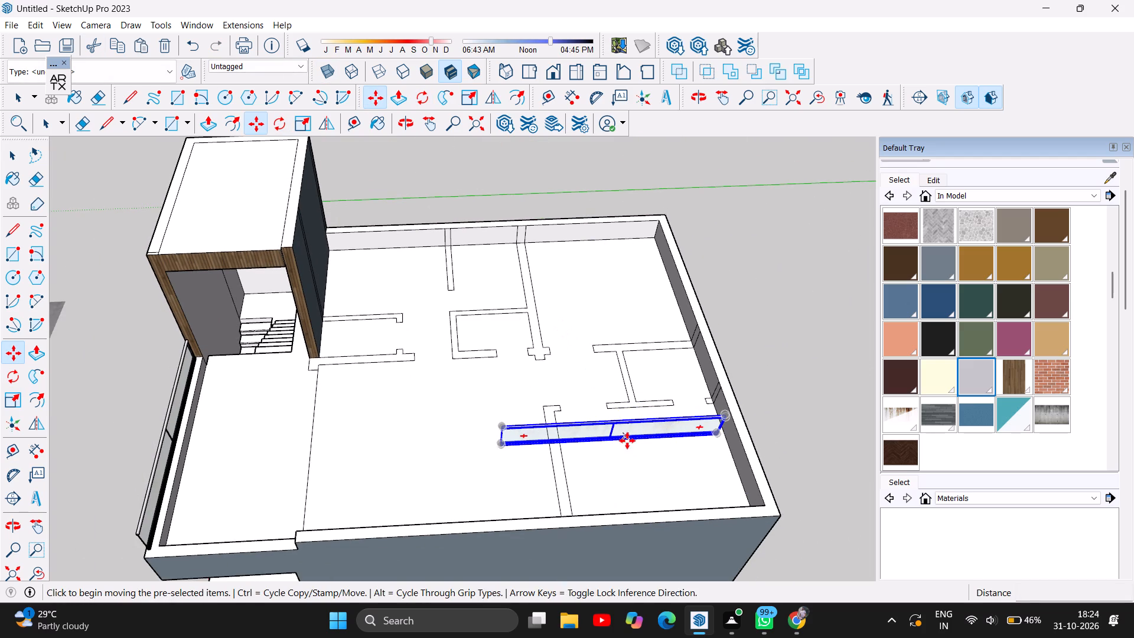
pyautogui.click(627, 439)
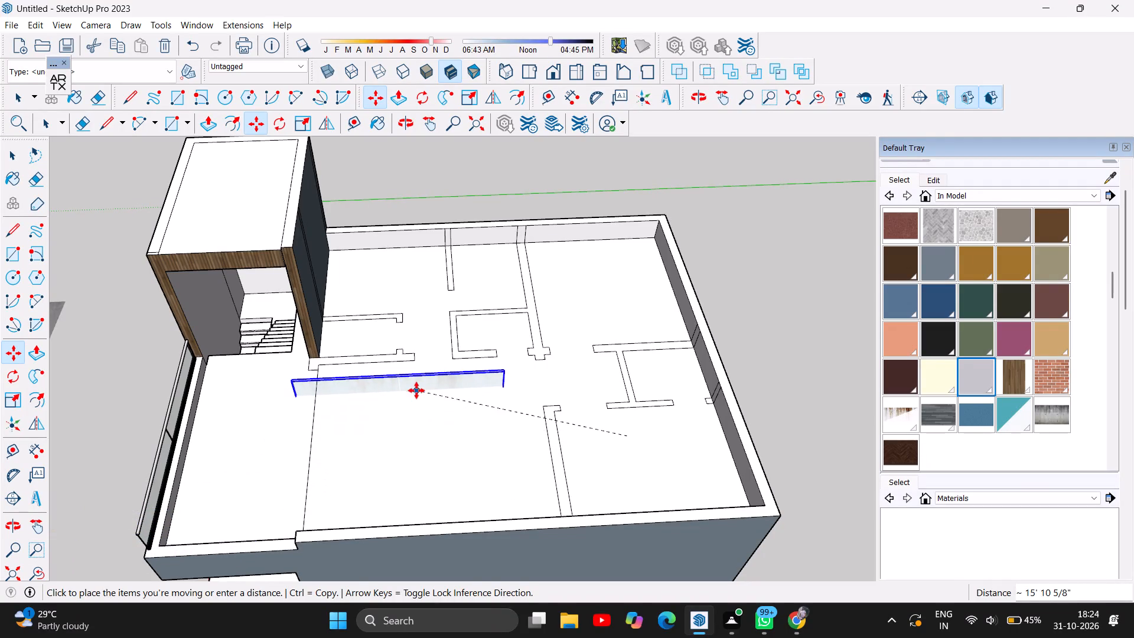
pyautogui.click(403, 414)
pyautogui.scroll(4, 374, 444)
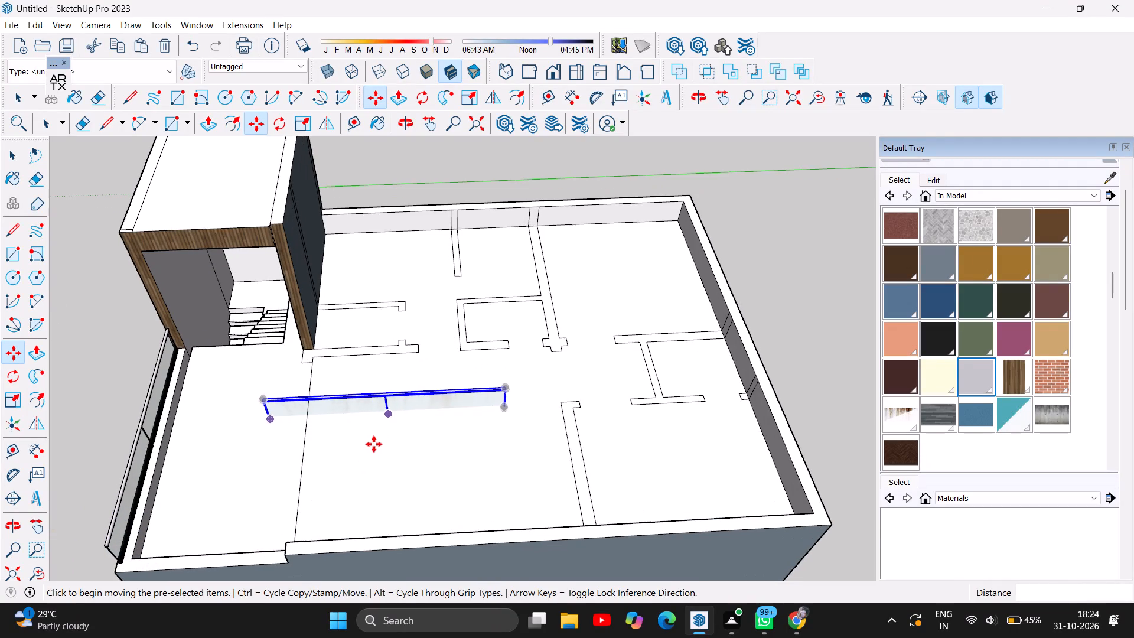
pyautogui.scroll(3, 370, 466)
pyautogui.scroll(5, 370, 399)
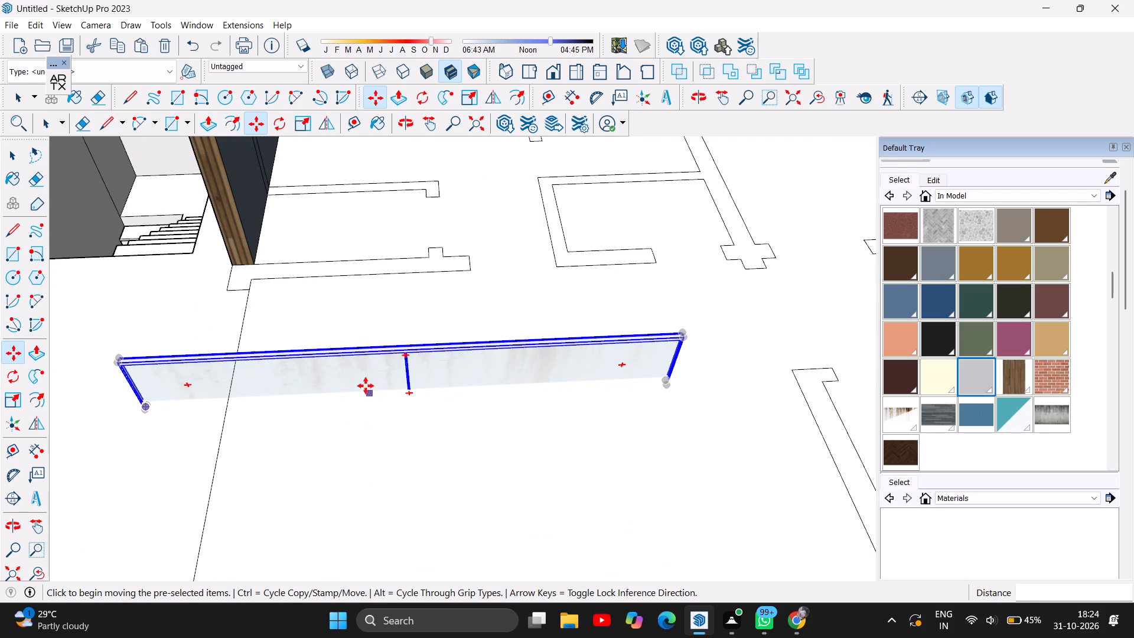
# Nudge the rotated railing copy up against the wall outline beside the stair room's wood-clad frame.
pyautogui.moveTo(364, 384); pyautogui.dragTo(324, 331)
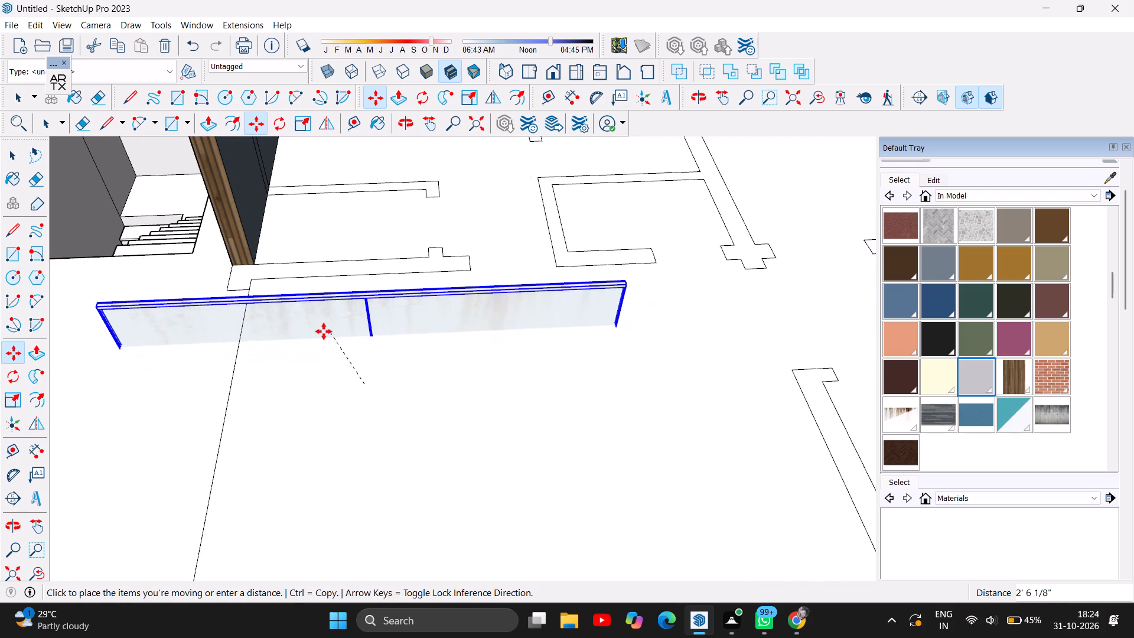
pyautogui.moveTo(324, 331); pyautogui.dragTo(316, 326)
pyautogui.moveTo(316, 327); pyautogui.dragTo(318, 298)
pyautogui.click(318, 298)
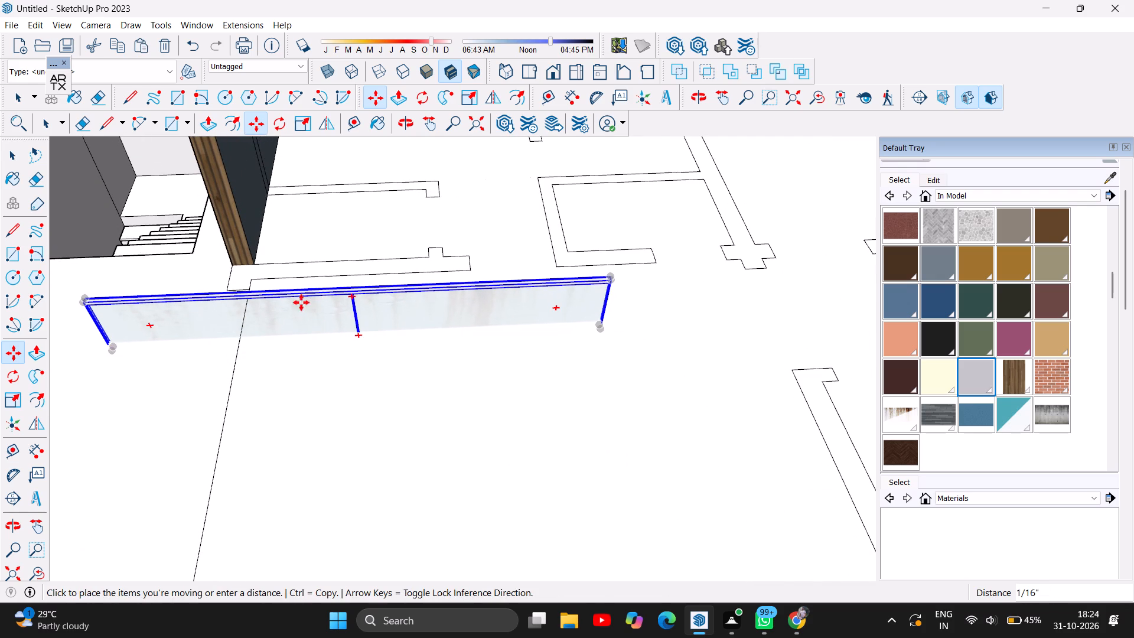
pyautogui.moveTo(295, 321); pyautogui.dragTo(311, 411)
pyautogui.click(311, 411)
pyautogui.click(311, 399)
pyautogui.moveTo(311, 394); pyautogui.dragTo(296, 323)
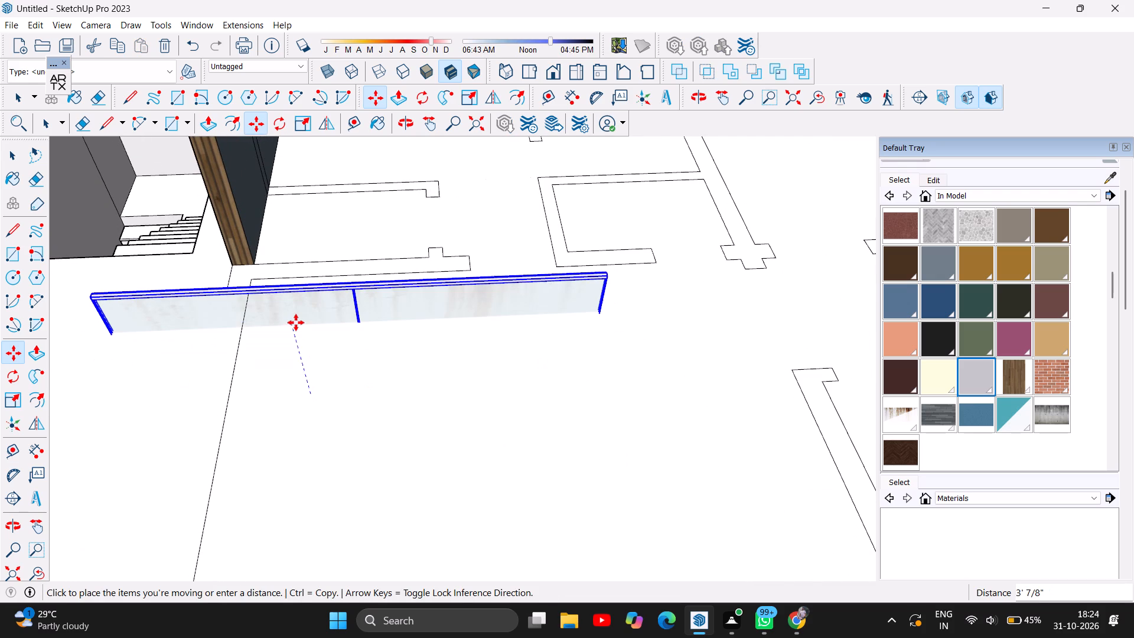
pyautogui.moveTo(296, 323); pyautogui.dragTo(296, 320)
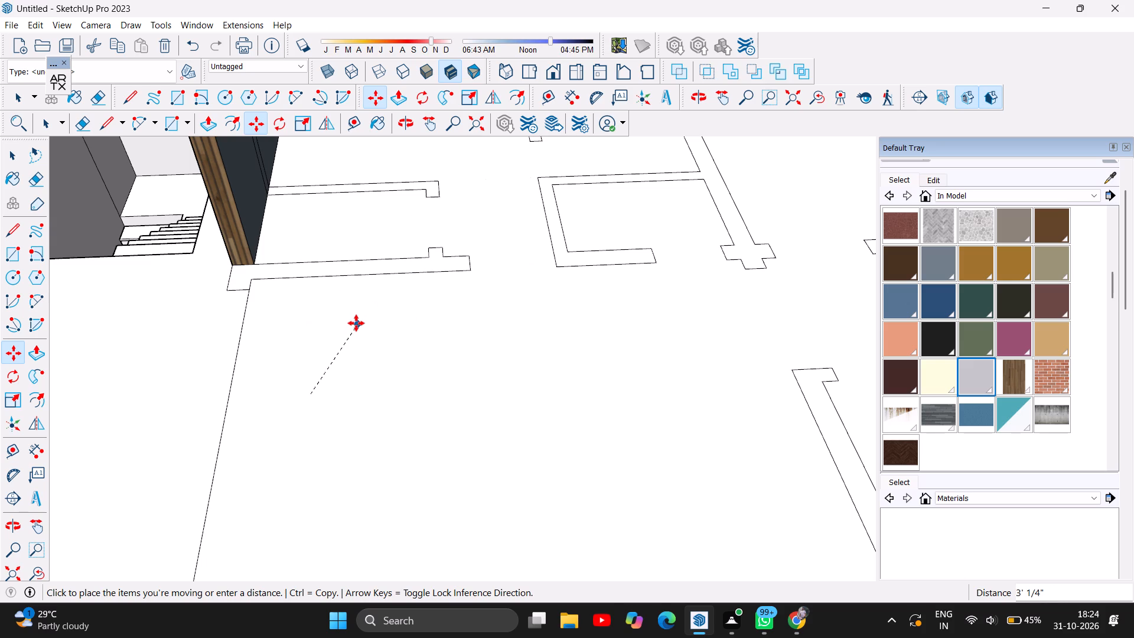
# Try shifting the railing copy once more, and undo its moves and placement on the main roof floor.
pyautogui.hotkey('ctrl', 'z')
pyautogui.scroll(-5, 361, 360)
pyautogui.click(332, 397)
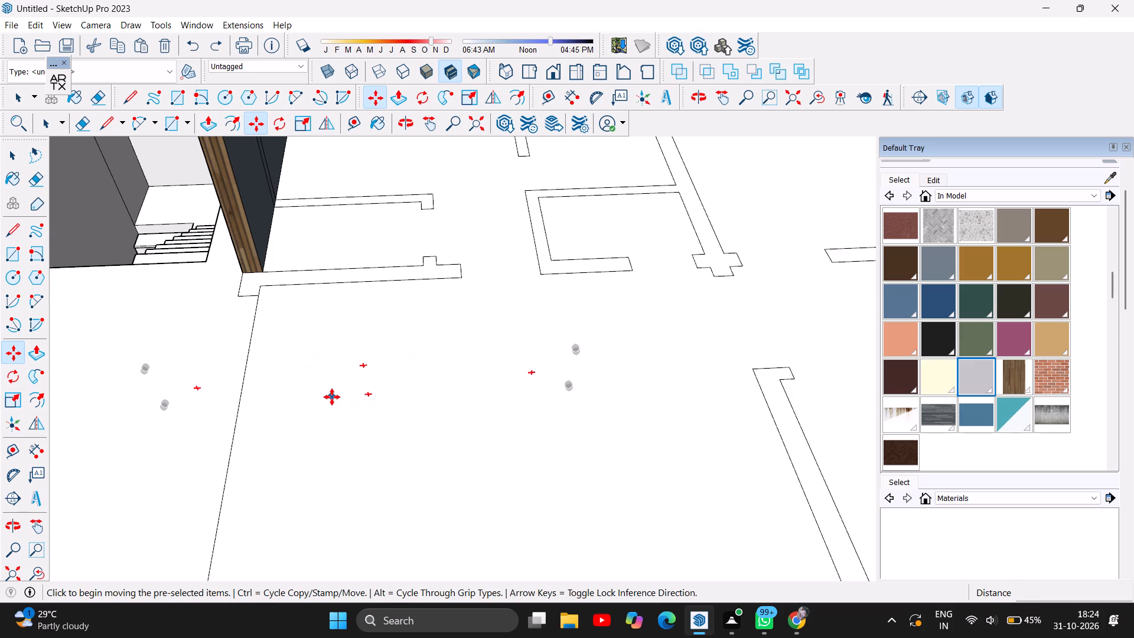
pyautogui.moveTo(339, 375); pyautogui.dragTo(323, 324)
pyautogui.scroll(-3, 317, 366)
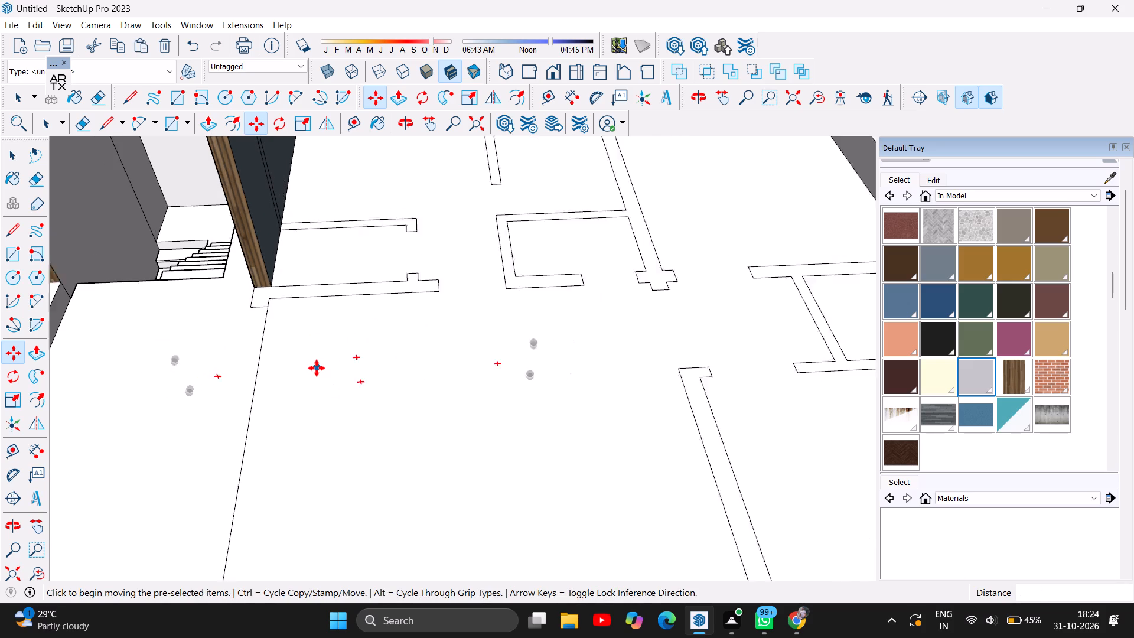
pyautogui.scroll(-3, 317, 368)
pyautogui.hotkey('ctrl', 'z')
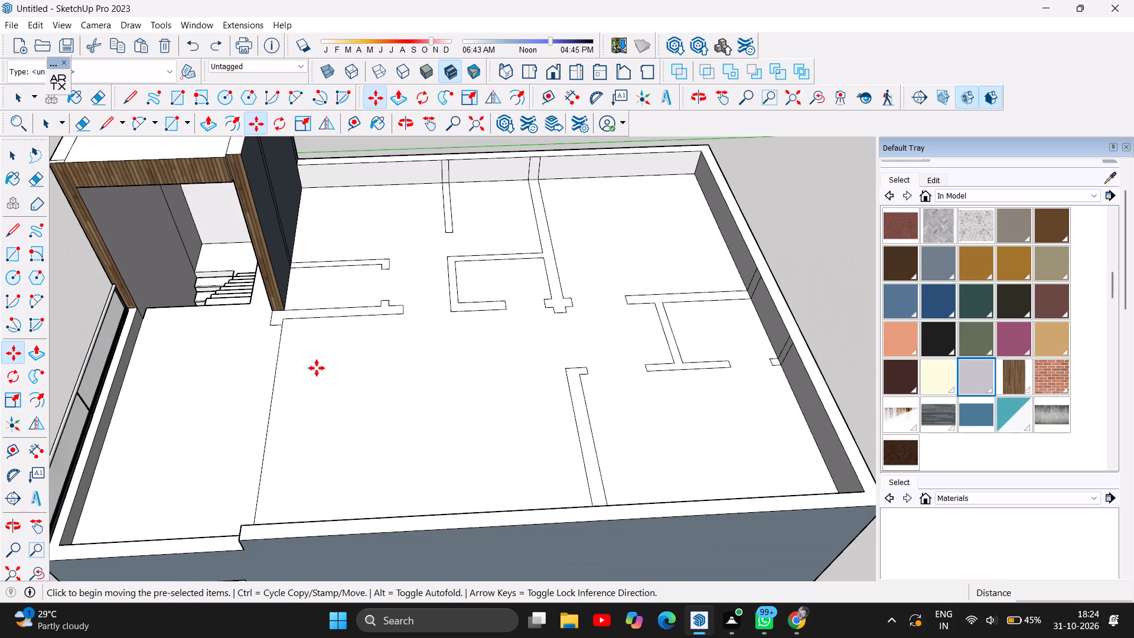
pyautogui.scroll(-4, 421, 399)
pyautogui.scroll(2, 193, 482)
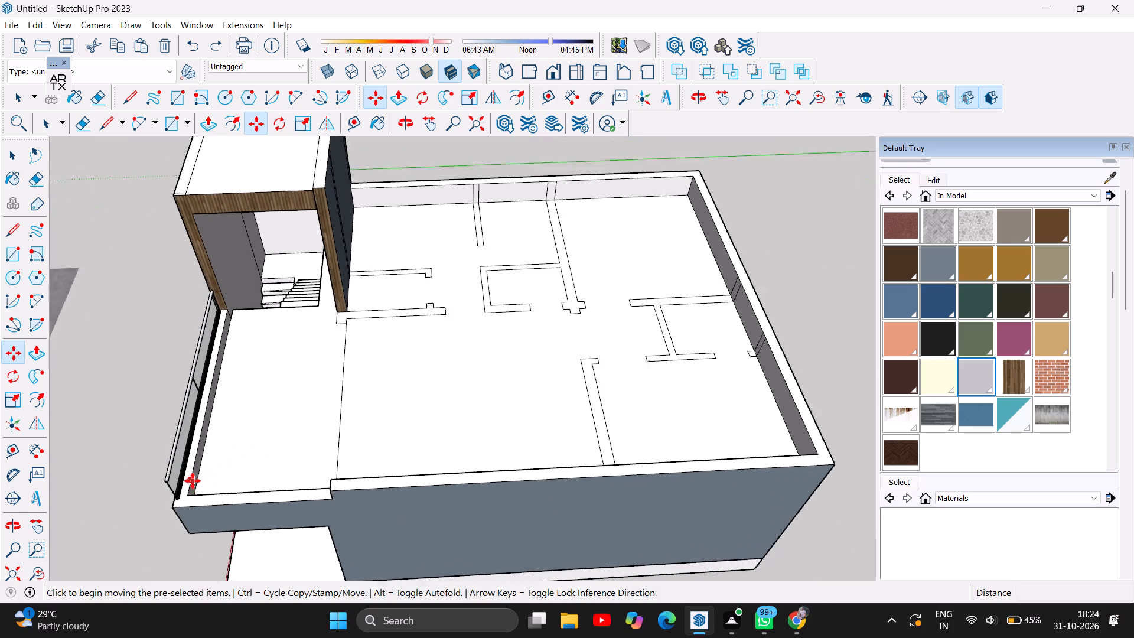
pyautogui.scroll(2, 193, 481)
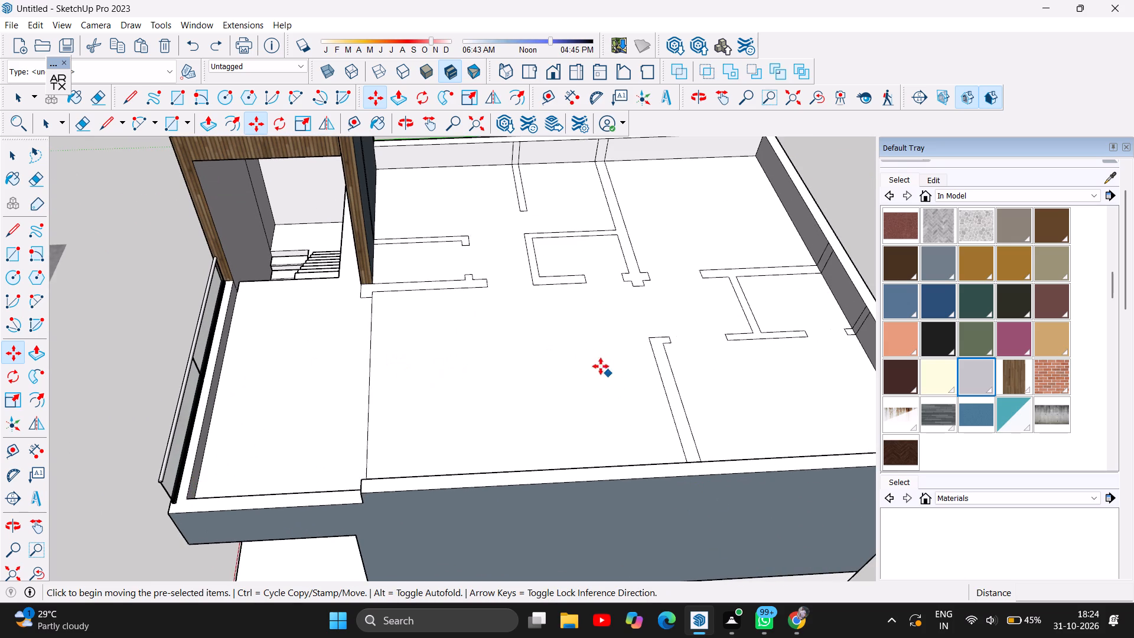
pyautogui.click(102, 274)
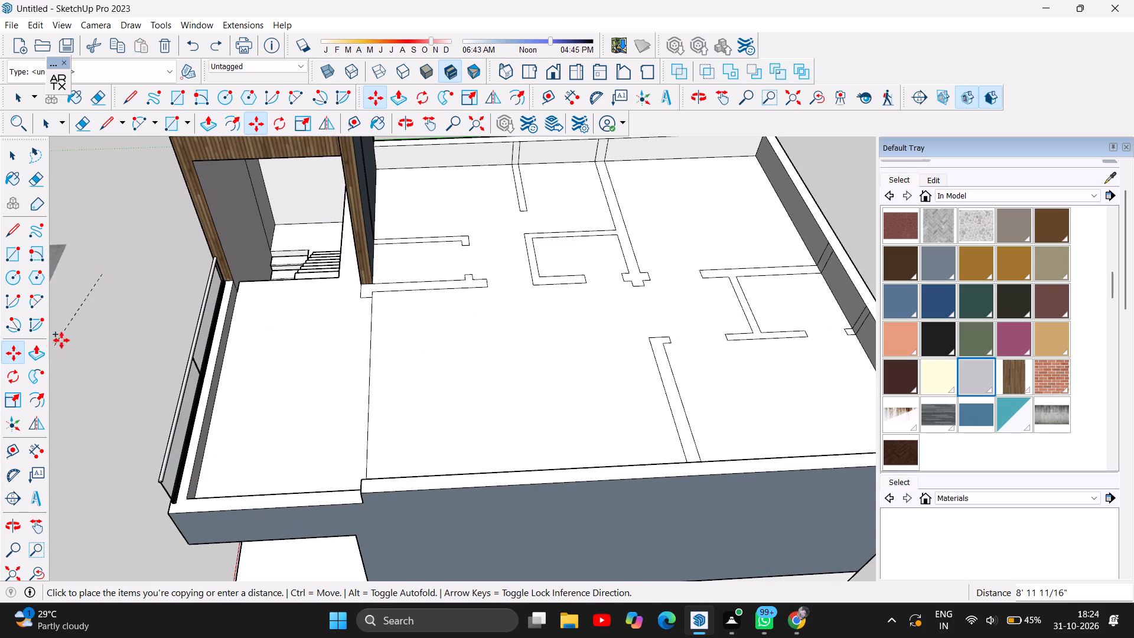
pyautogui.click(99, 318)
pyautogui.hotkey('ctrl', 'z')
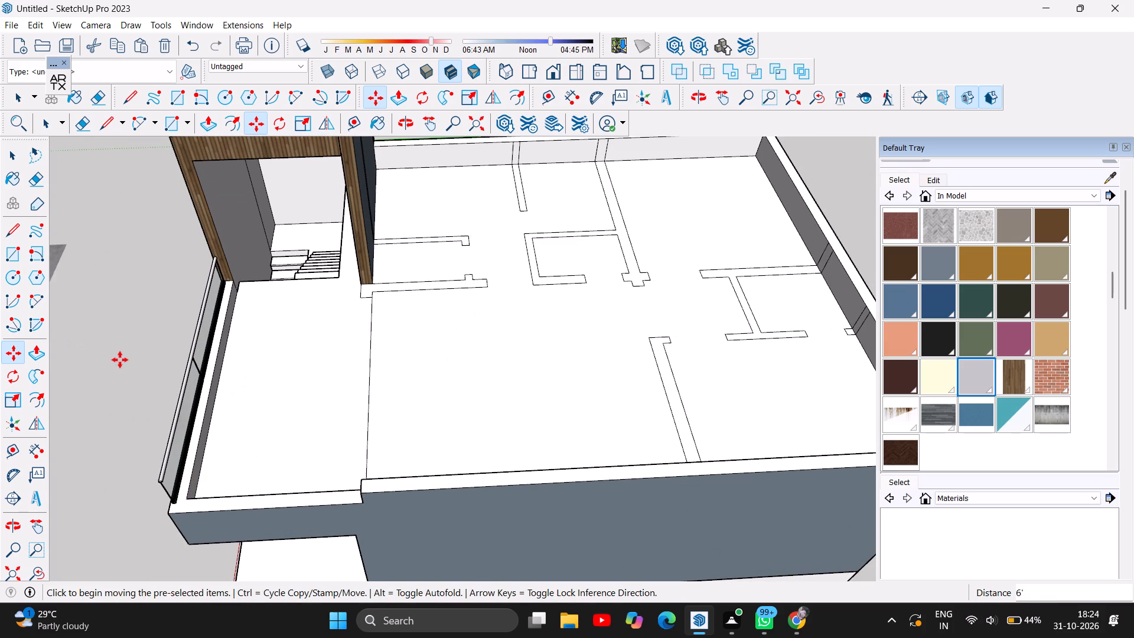
# Nudge the front parapet's glass railing slightly in two moves, about 1 5/8" and about 6 5/16".
pyautogui.click(194, 381)
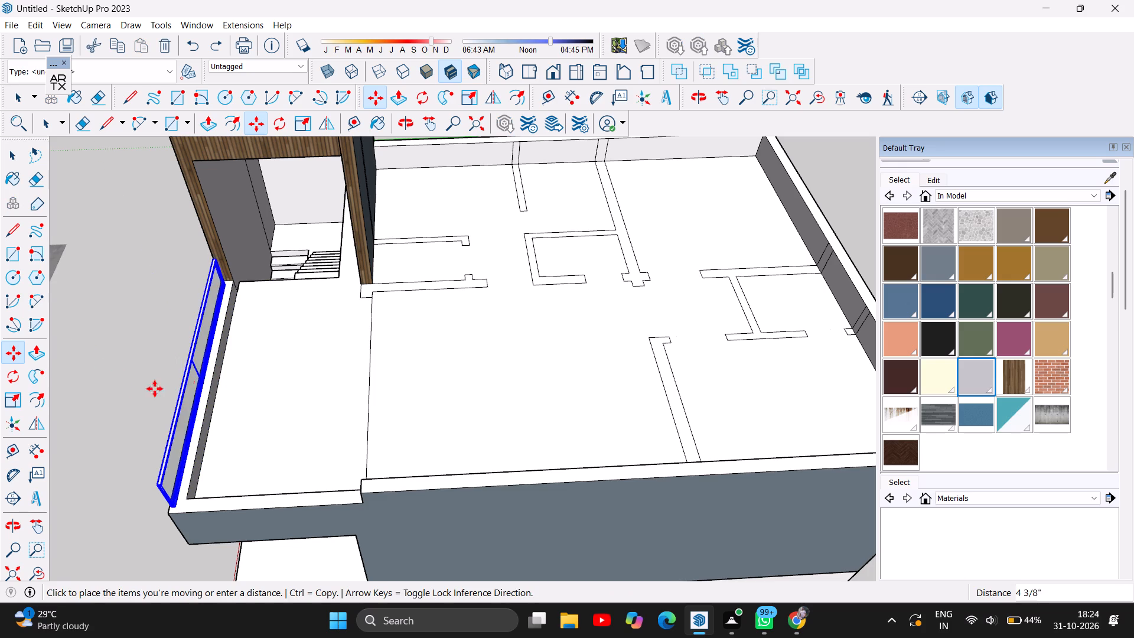
pyautogui.click(196, 383)
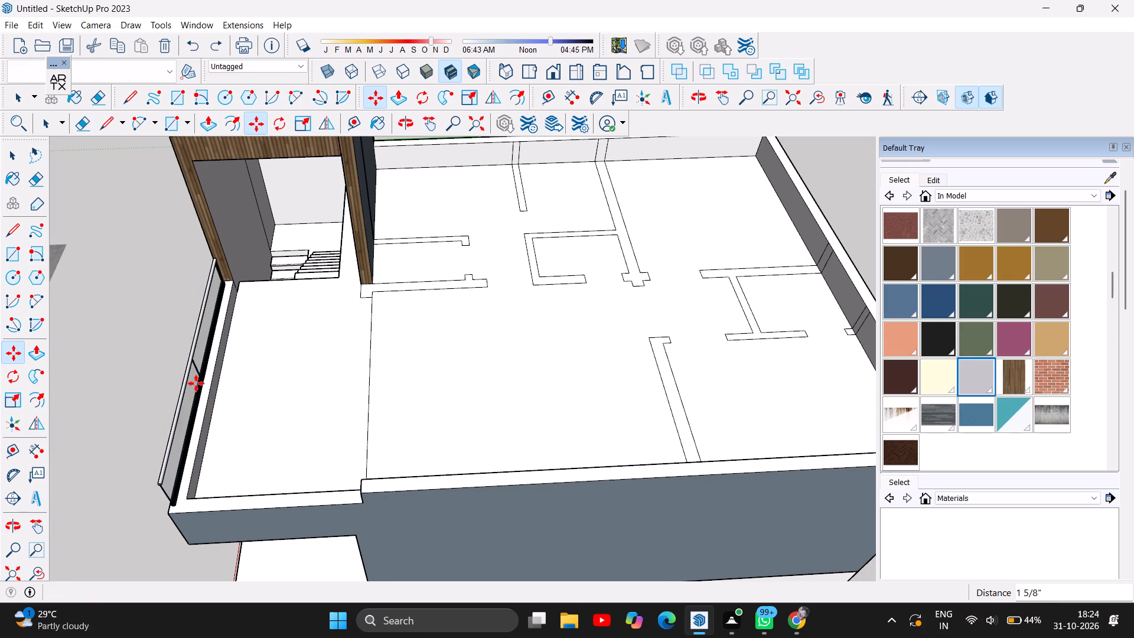
pyautogui.click(174, 413)
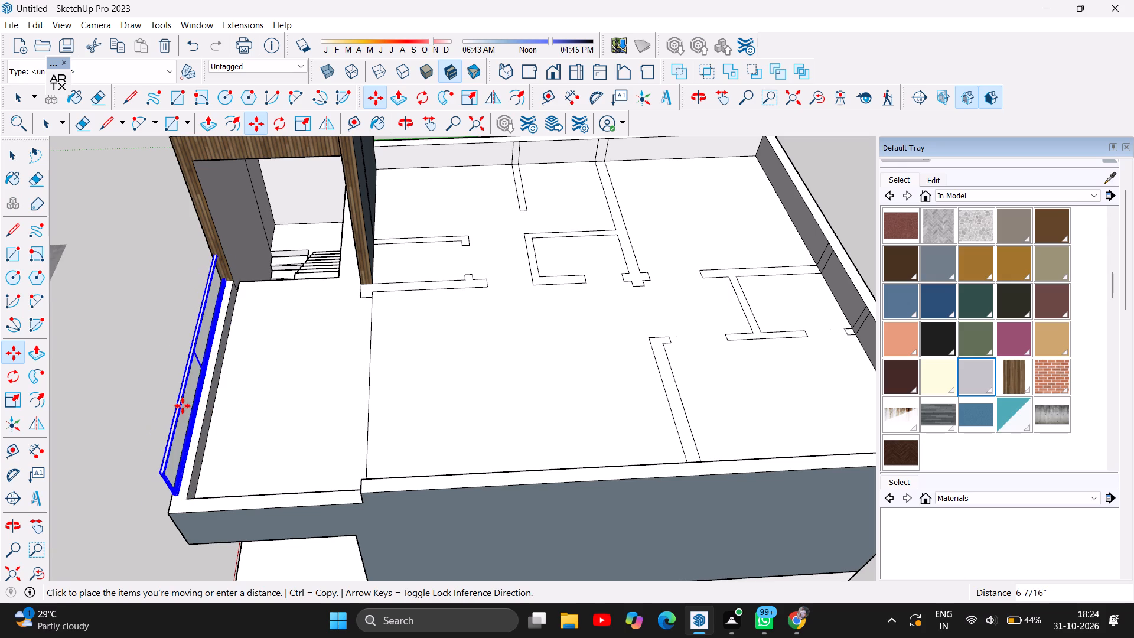
pyautogui.click(184, 406)
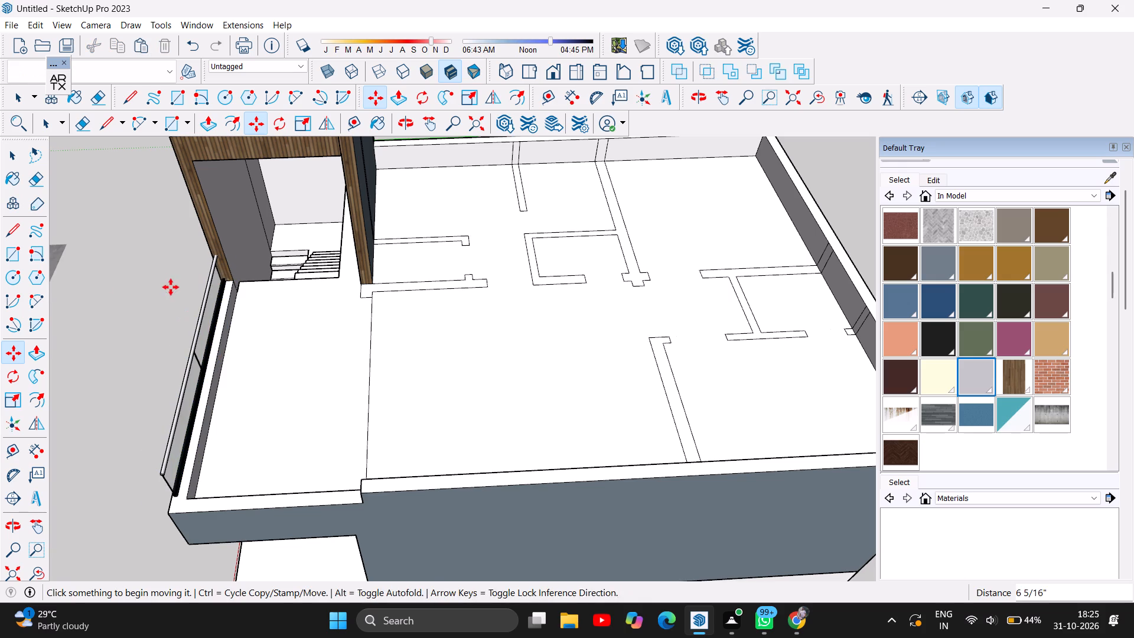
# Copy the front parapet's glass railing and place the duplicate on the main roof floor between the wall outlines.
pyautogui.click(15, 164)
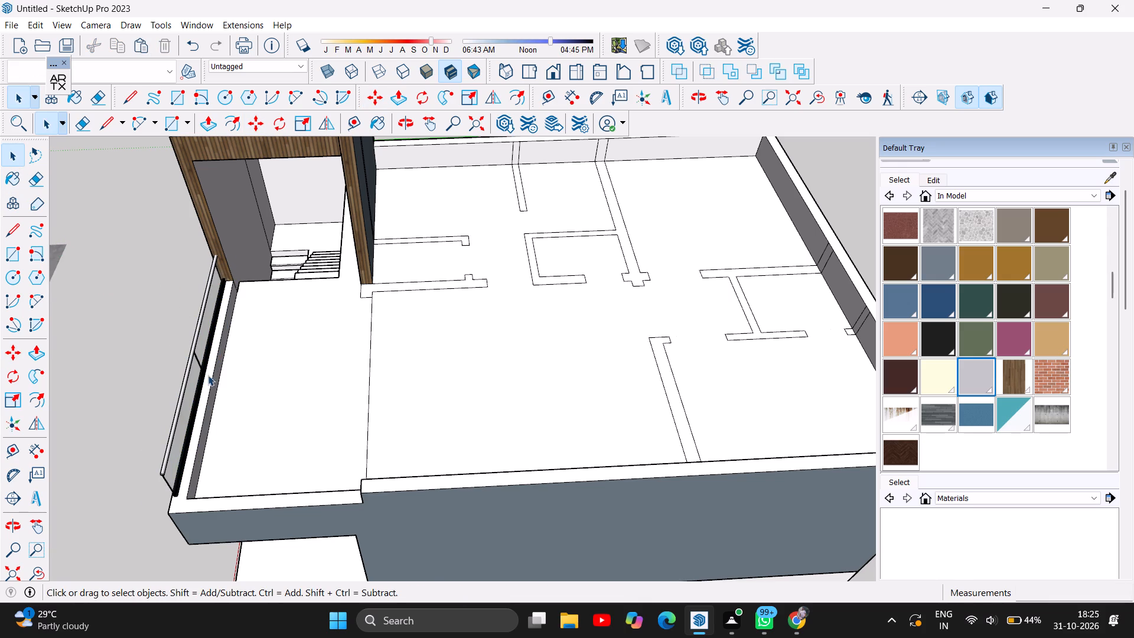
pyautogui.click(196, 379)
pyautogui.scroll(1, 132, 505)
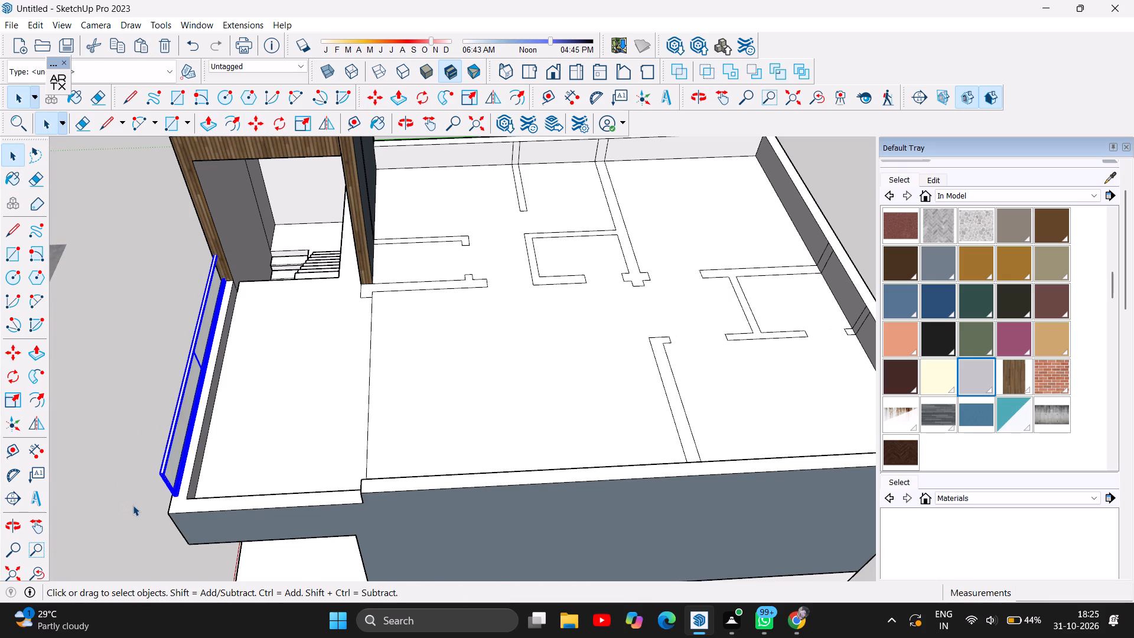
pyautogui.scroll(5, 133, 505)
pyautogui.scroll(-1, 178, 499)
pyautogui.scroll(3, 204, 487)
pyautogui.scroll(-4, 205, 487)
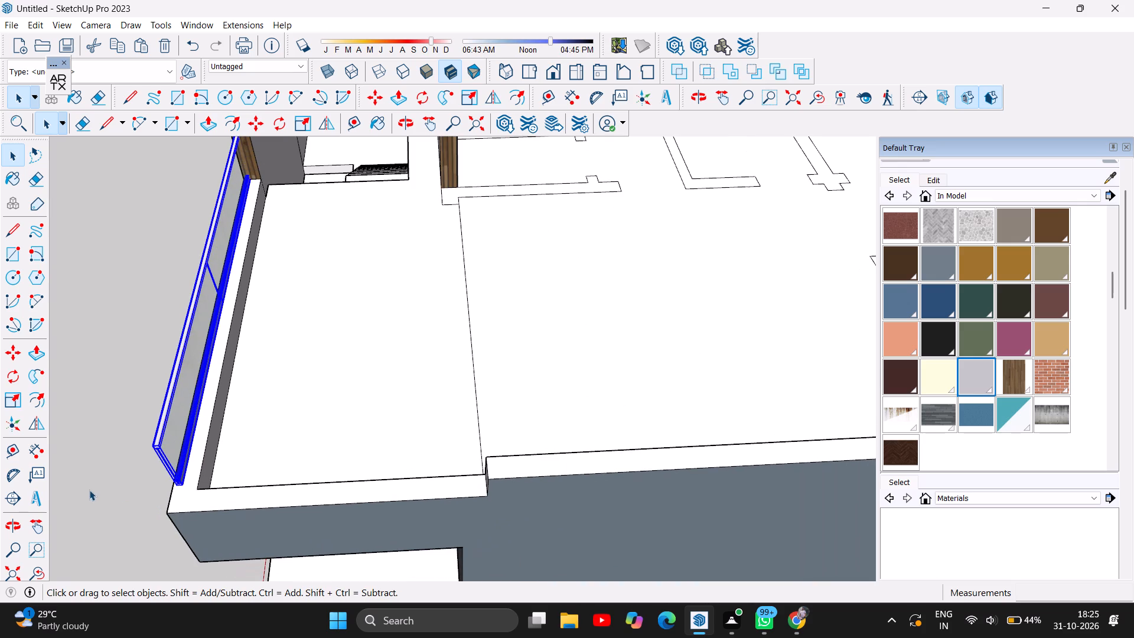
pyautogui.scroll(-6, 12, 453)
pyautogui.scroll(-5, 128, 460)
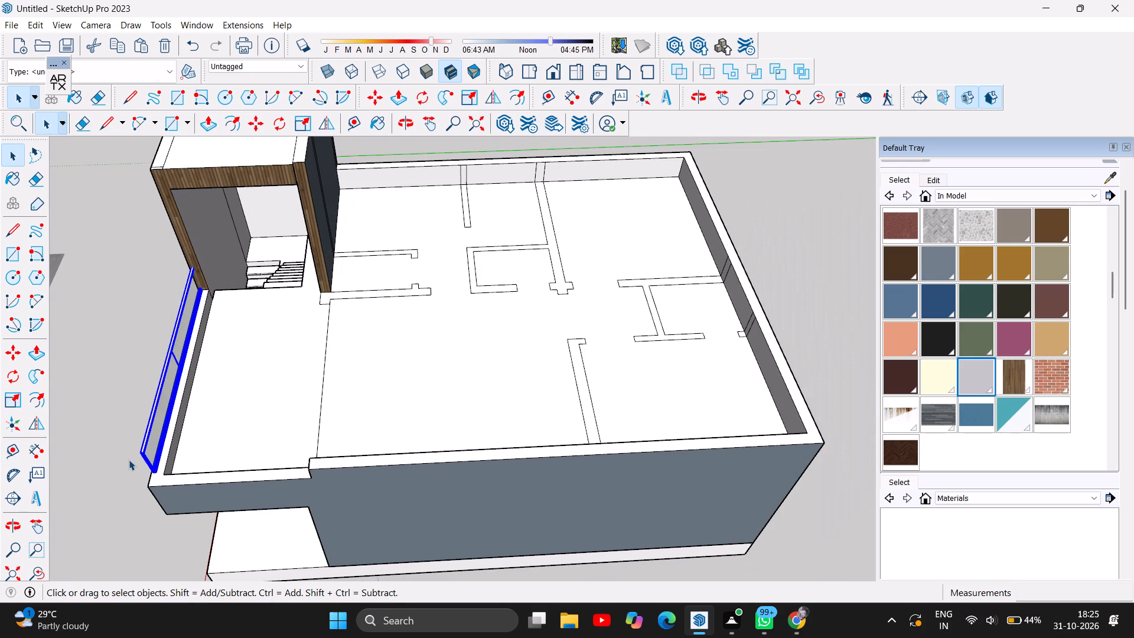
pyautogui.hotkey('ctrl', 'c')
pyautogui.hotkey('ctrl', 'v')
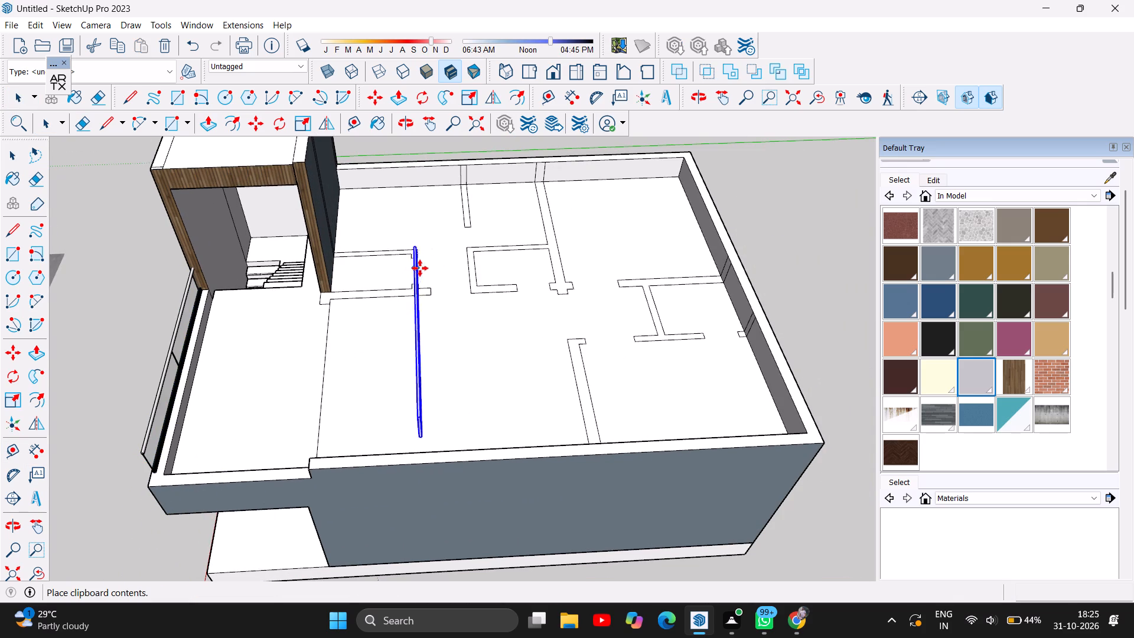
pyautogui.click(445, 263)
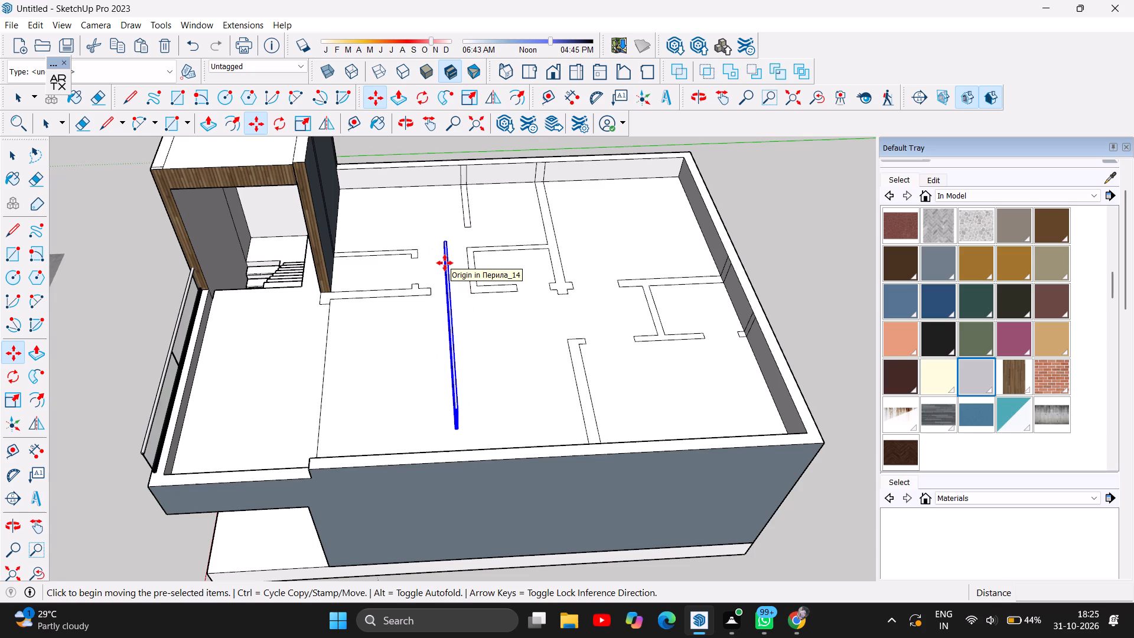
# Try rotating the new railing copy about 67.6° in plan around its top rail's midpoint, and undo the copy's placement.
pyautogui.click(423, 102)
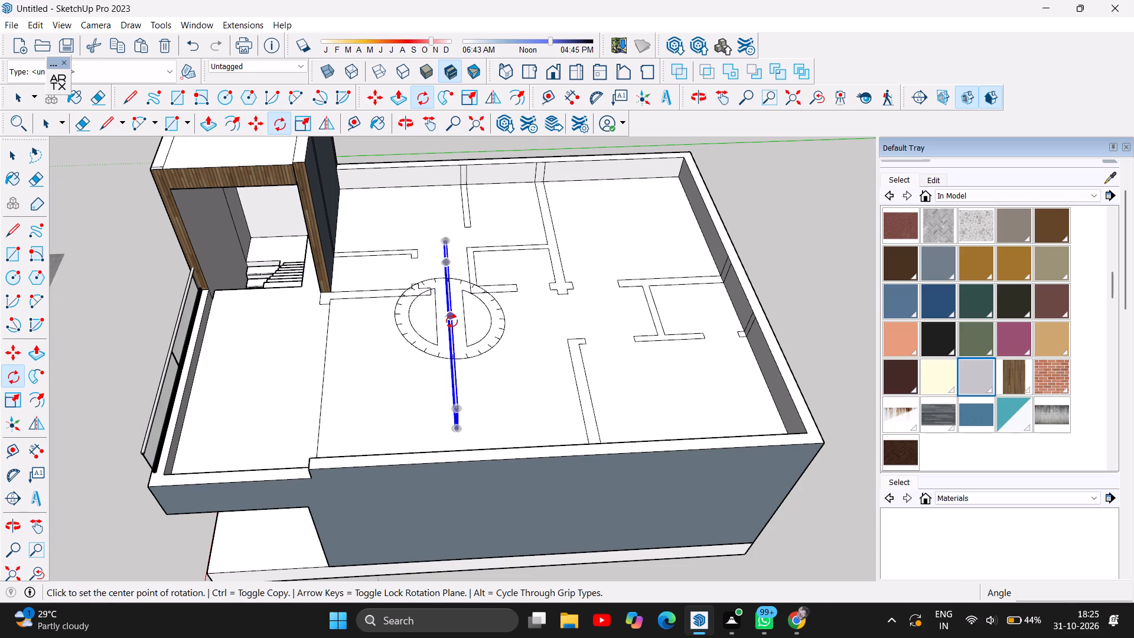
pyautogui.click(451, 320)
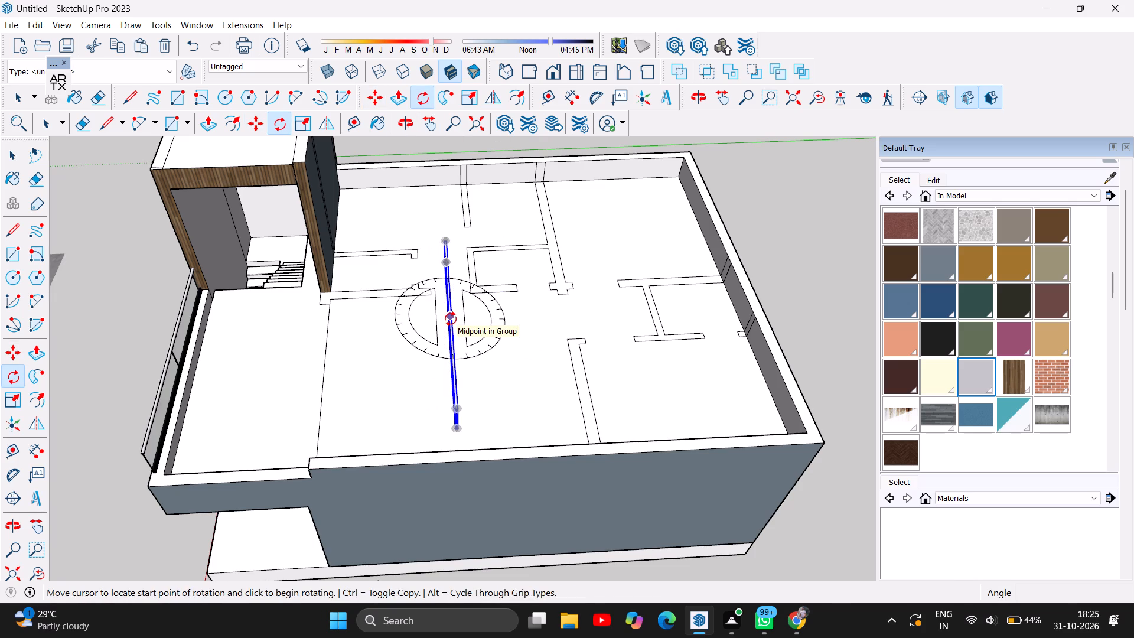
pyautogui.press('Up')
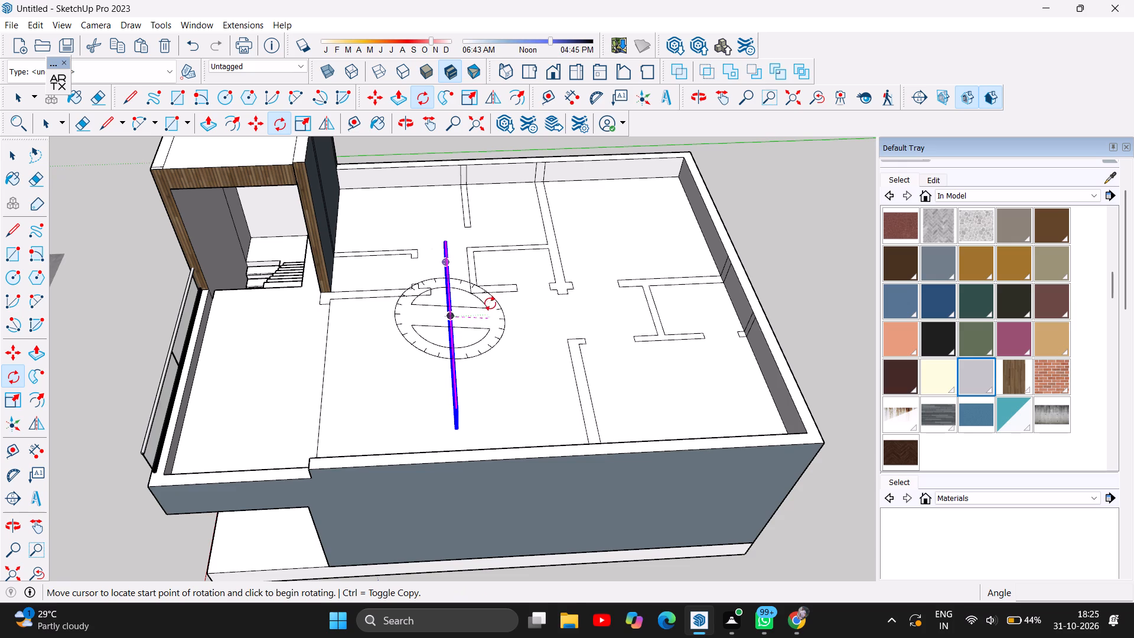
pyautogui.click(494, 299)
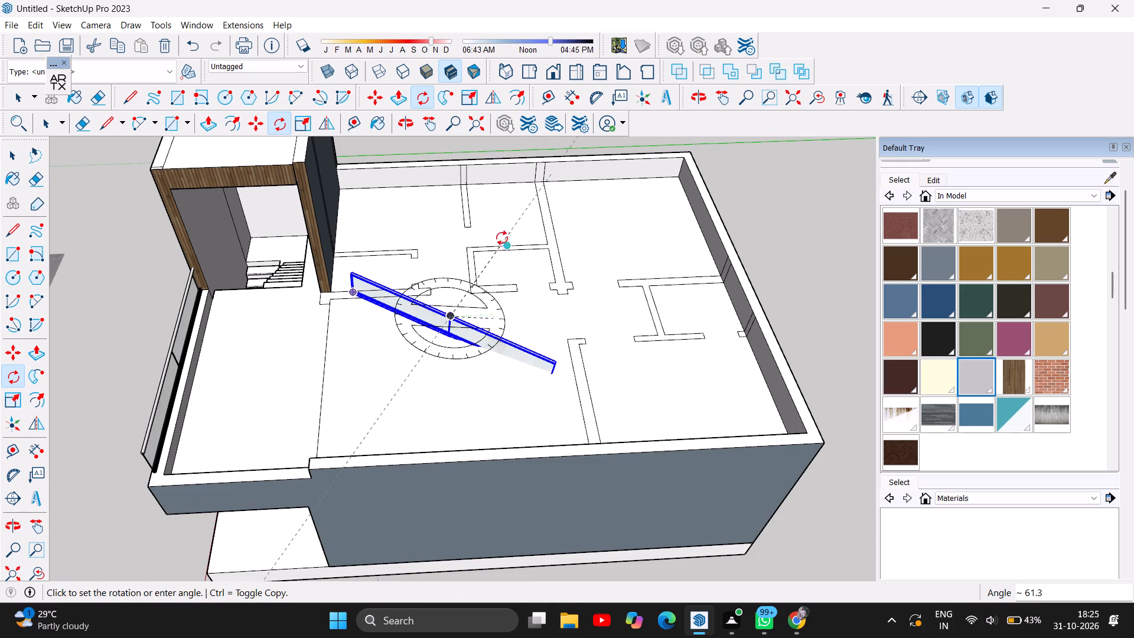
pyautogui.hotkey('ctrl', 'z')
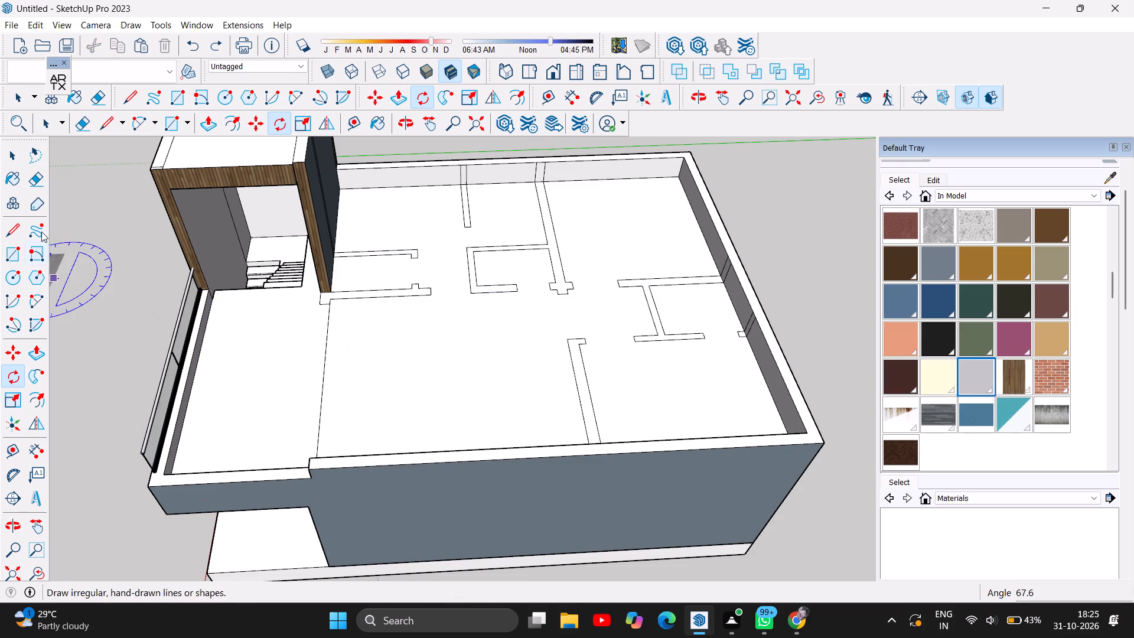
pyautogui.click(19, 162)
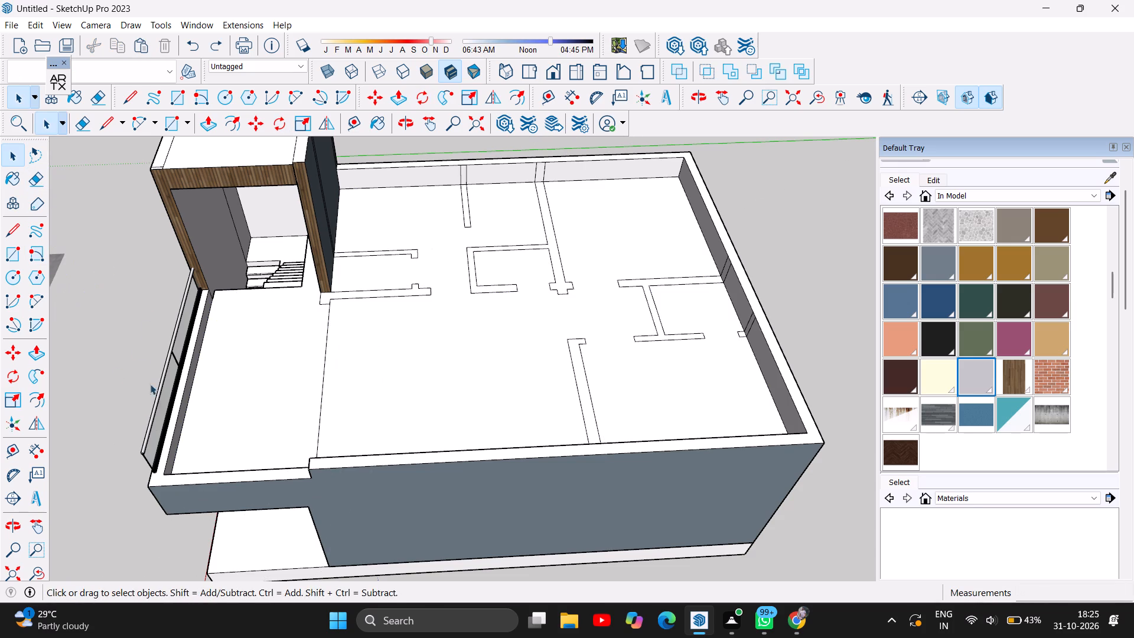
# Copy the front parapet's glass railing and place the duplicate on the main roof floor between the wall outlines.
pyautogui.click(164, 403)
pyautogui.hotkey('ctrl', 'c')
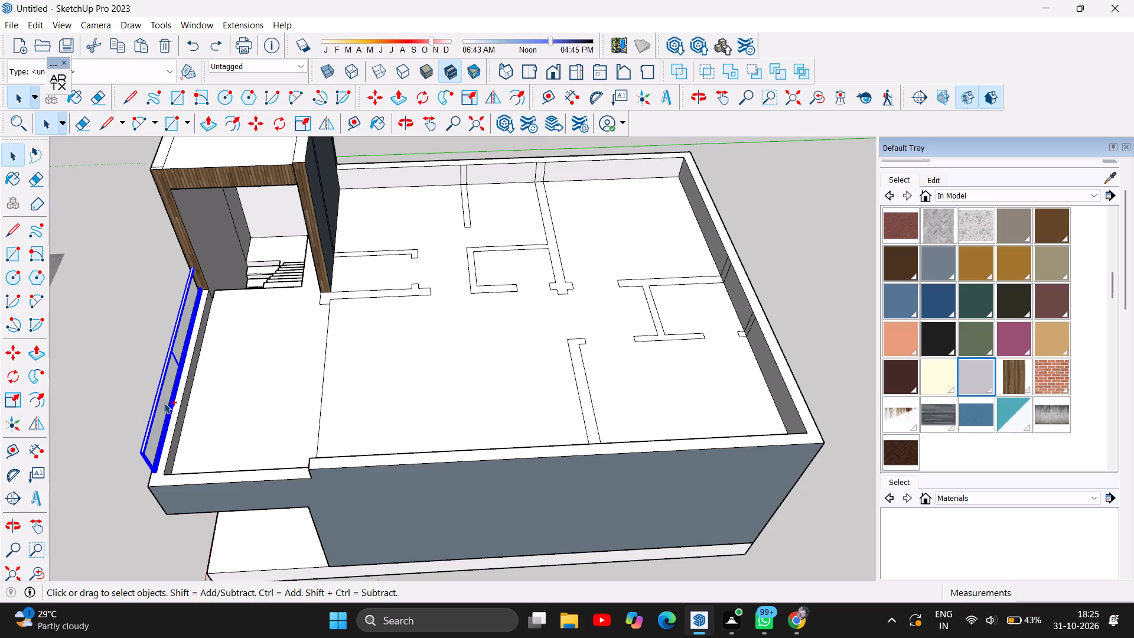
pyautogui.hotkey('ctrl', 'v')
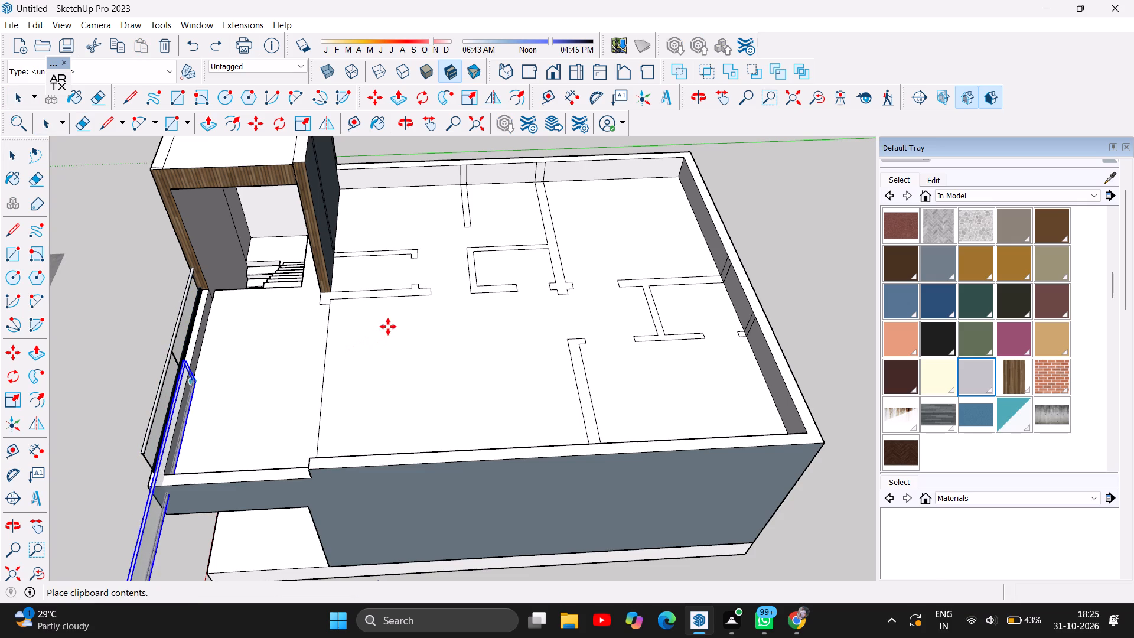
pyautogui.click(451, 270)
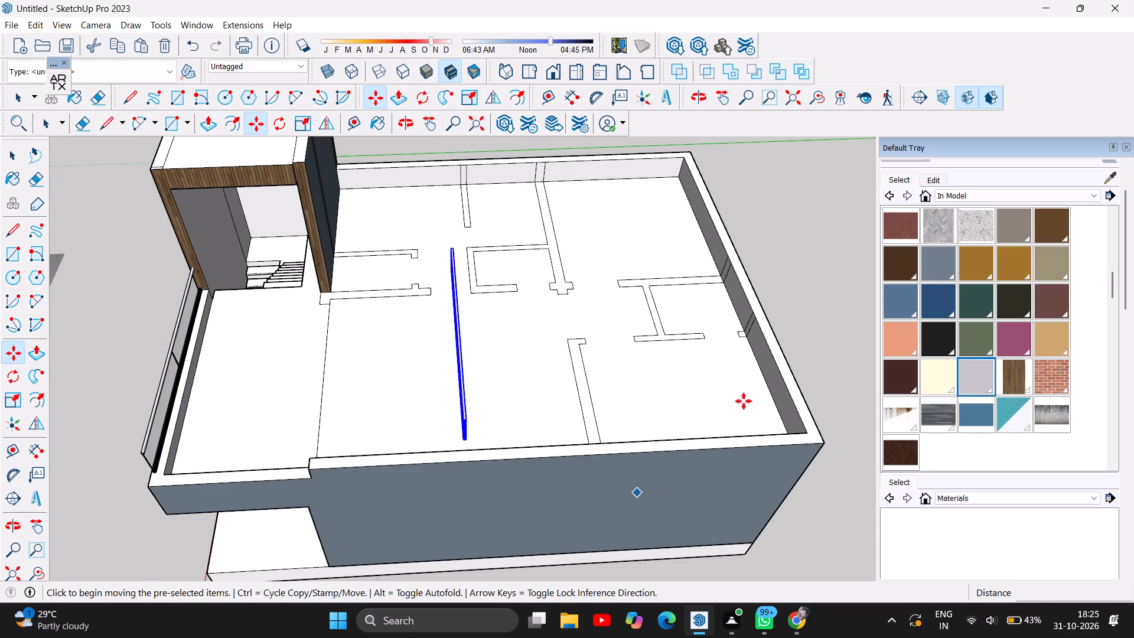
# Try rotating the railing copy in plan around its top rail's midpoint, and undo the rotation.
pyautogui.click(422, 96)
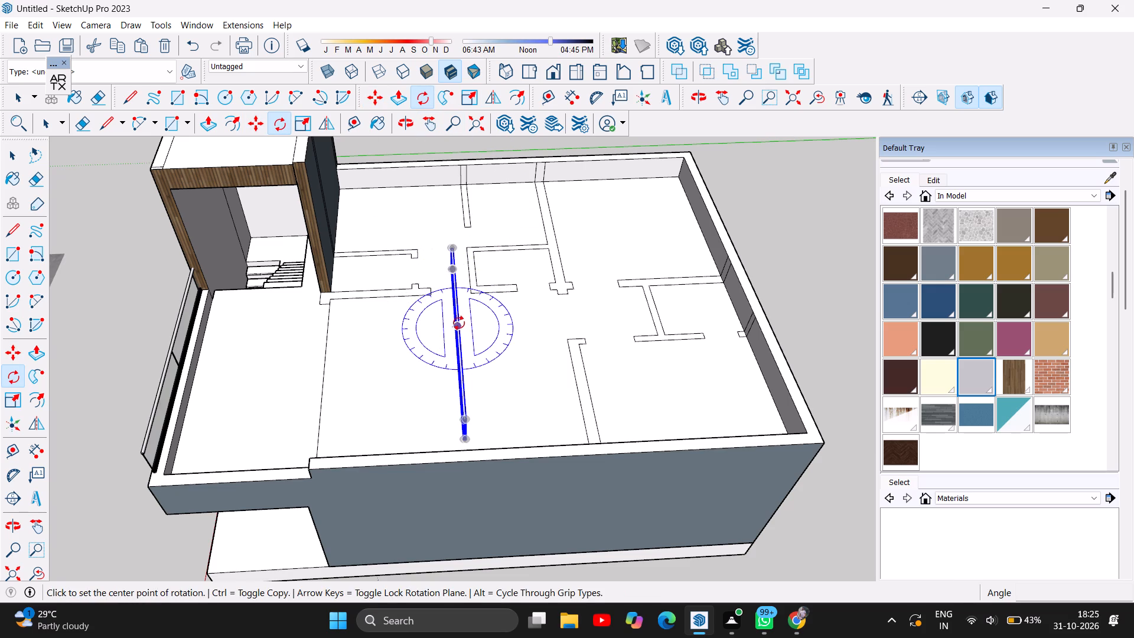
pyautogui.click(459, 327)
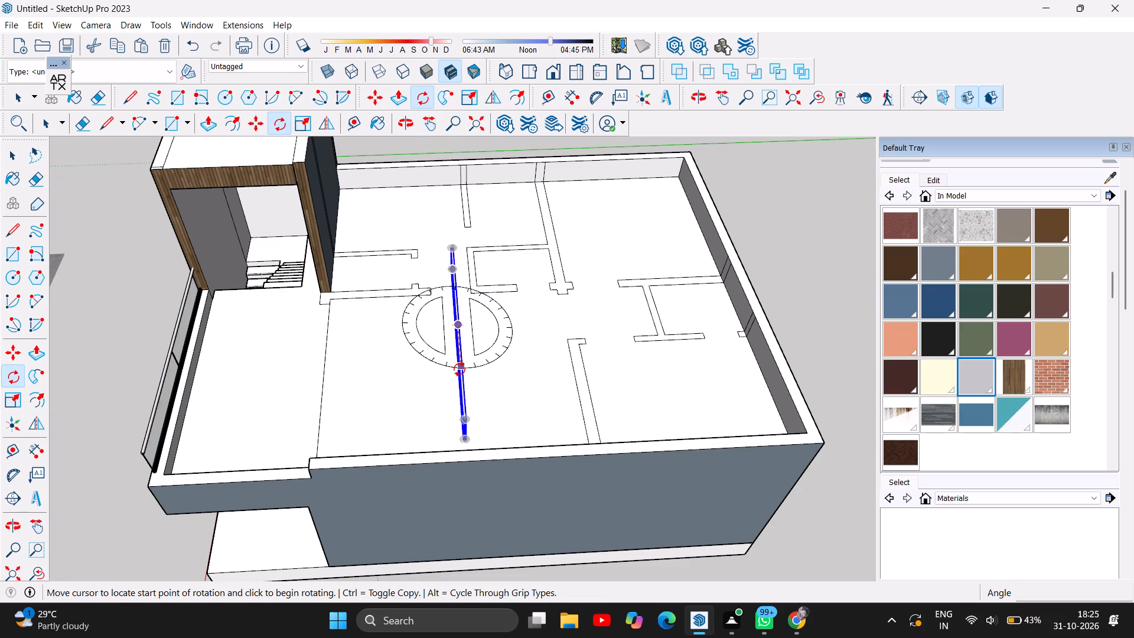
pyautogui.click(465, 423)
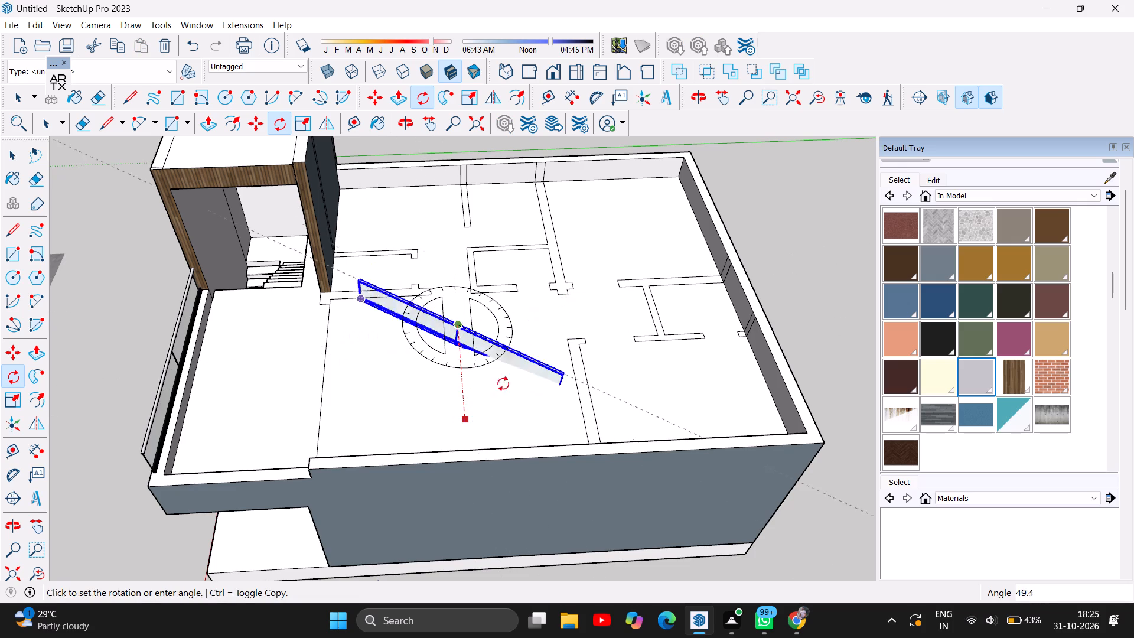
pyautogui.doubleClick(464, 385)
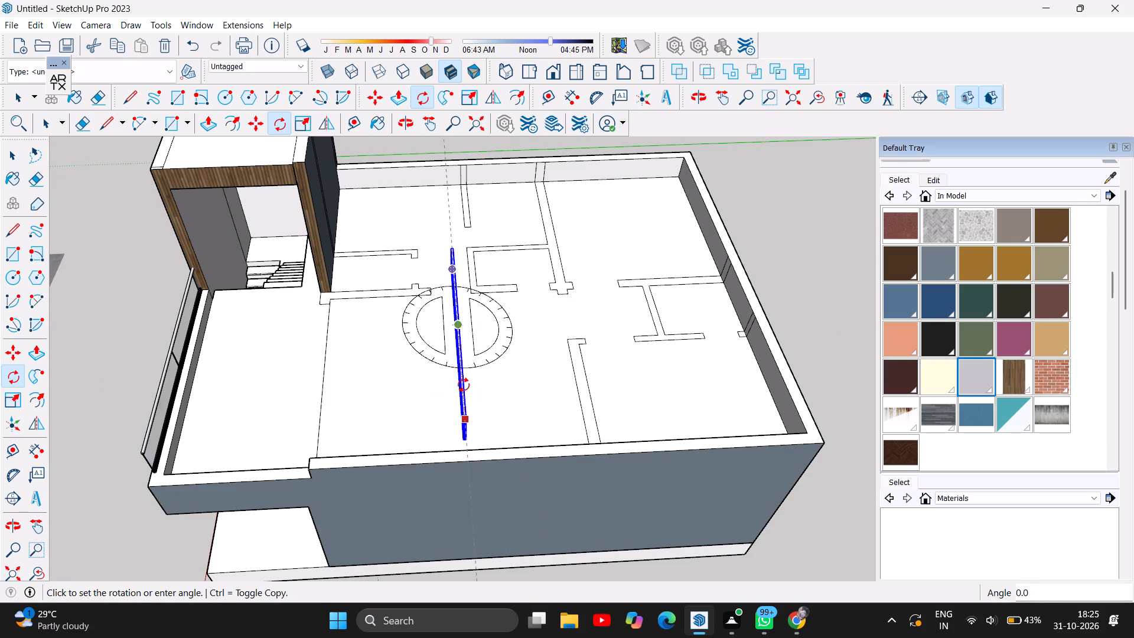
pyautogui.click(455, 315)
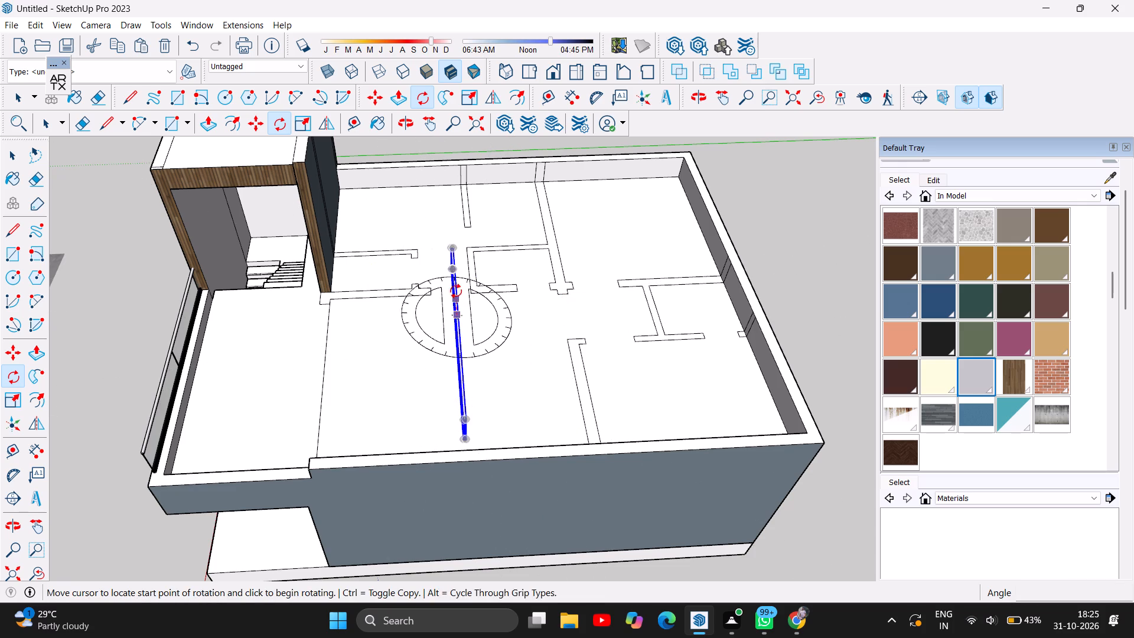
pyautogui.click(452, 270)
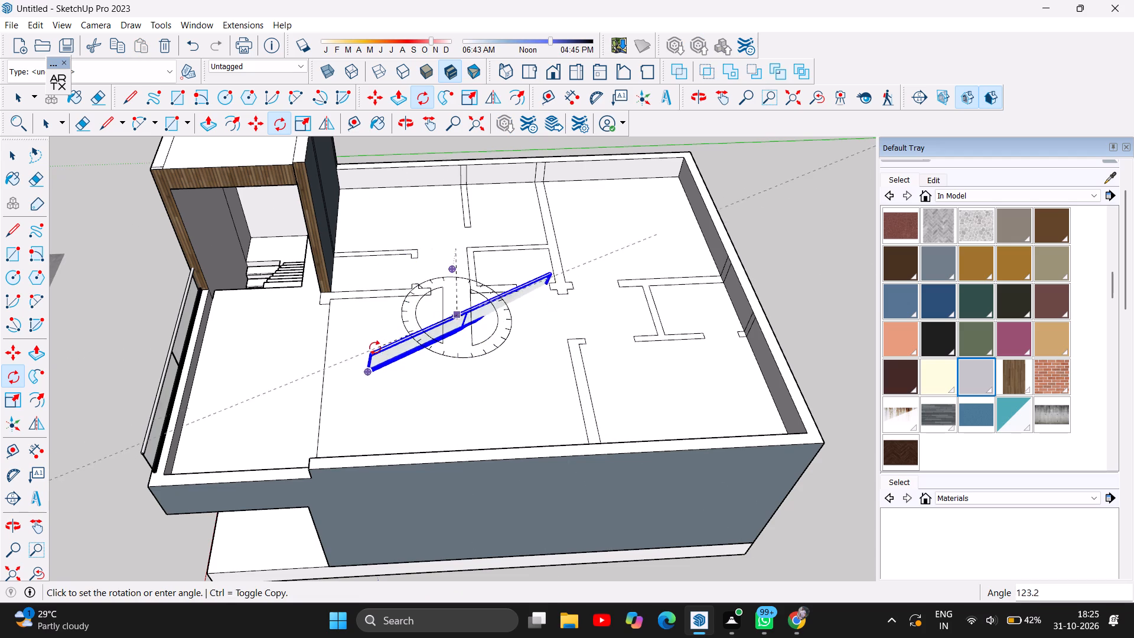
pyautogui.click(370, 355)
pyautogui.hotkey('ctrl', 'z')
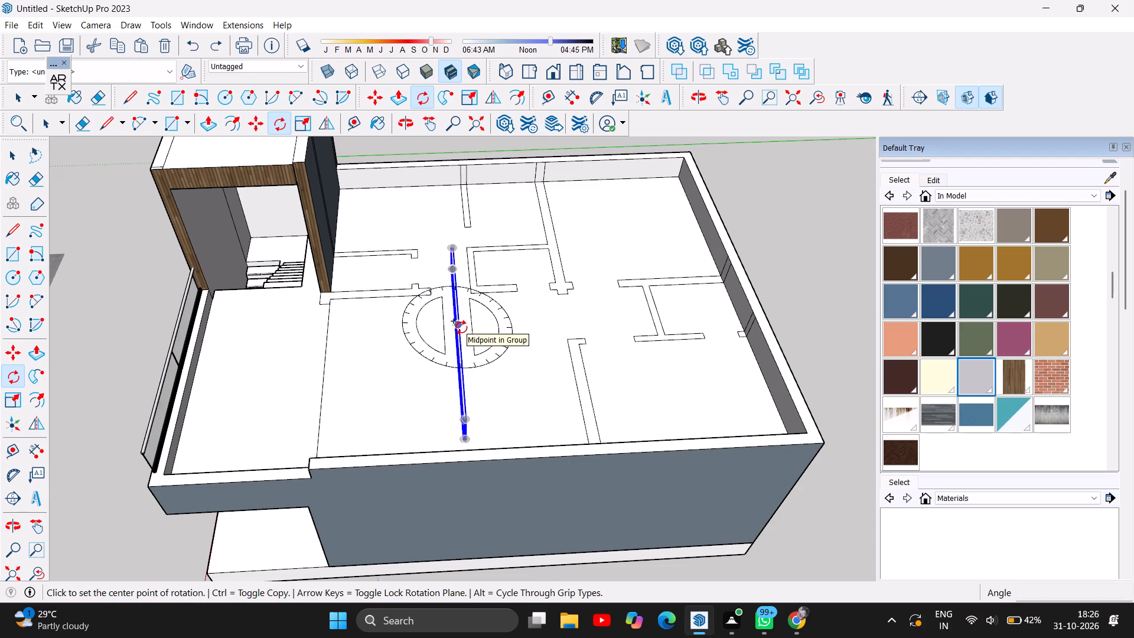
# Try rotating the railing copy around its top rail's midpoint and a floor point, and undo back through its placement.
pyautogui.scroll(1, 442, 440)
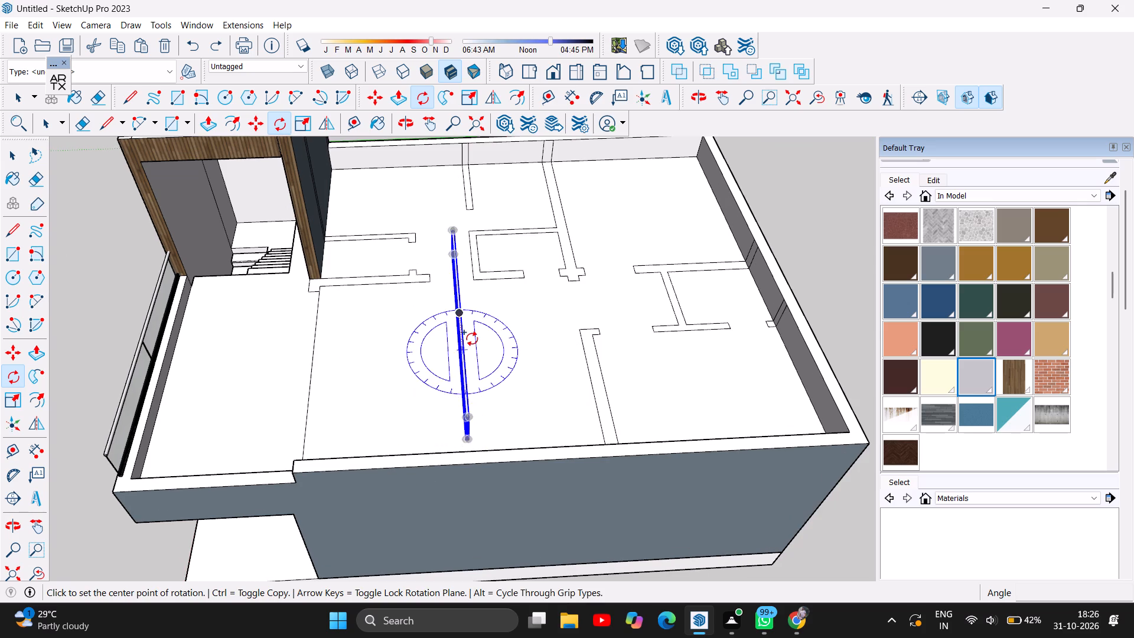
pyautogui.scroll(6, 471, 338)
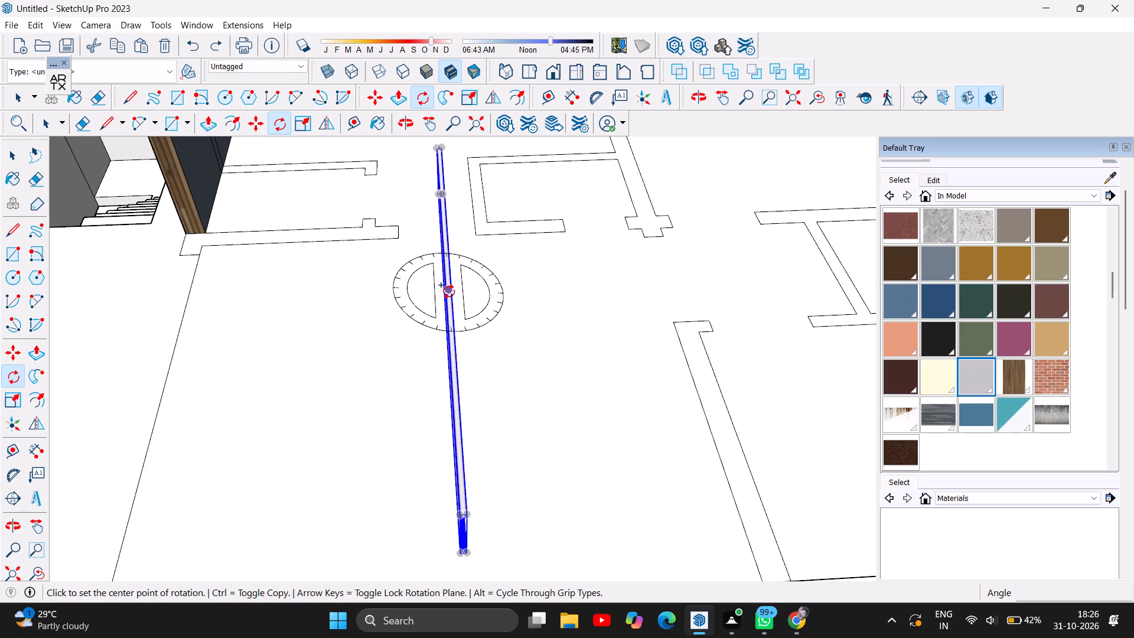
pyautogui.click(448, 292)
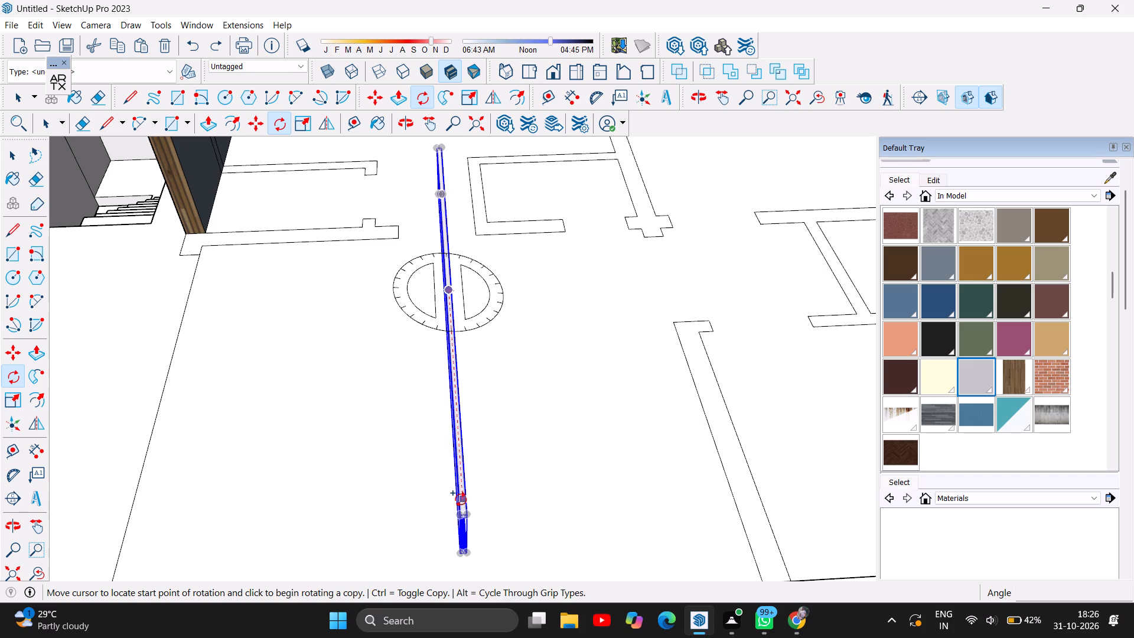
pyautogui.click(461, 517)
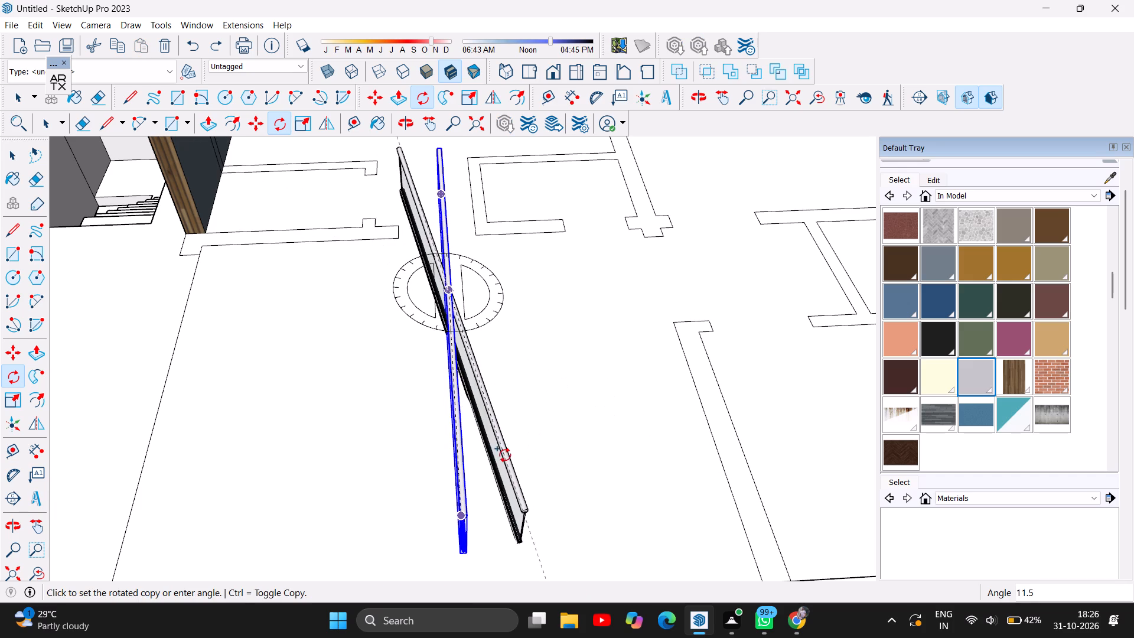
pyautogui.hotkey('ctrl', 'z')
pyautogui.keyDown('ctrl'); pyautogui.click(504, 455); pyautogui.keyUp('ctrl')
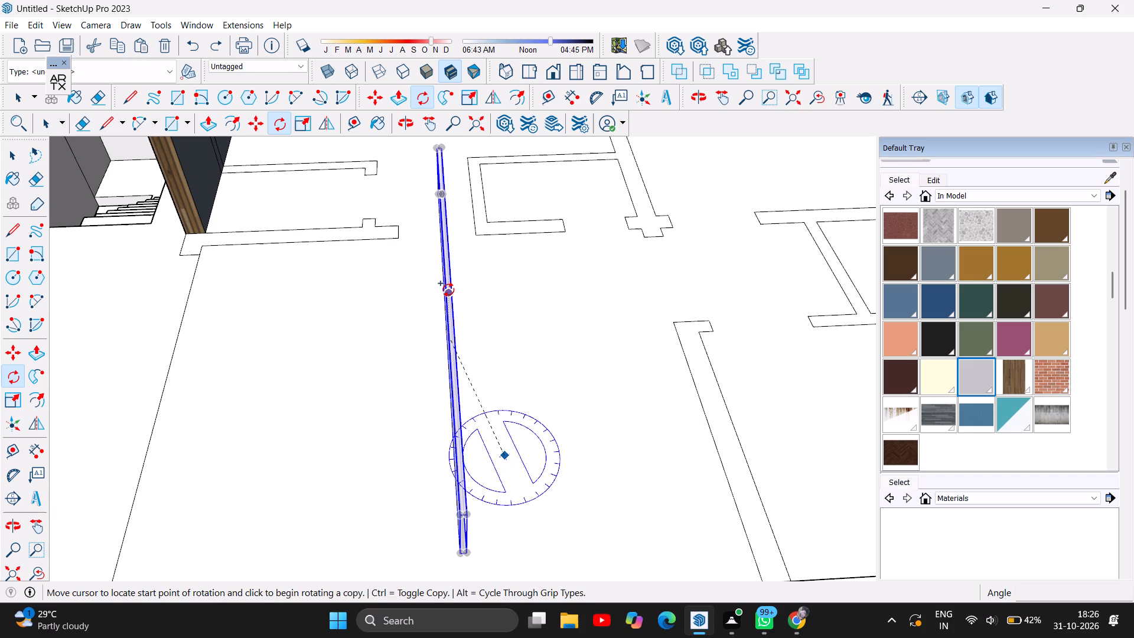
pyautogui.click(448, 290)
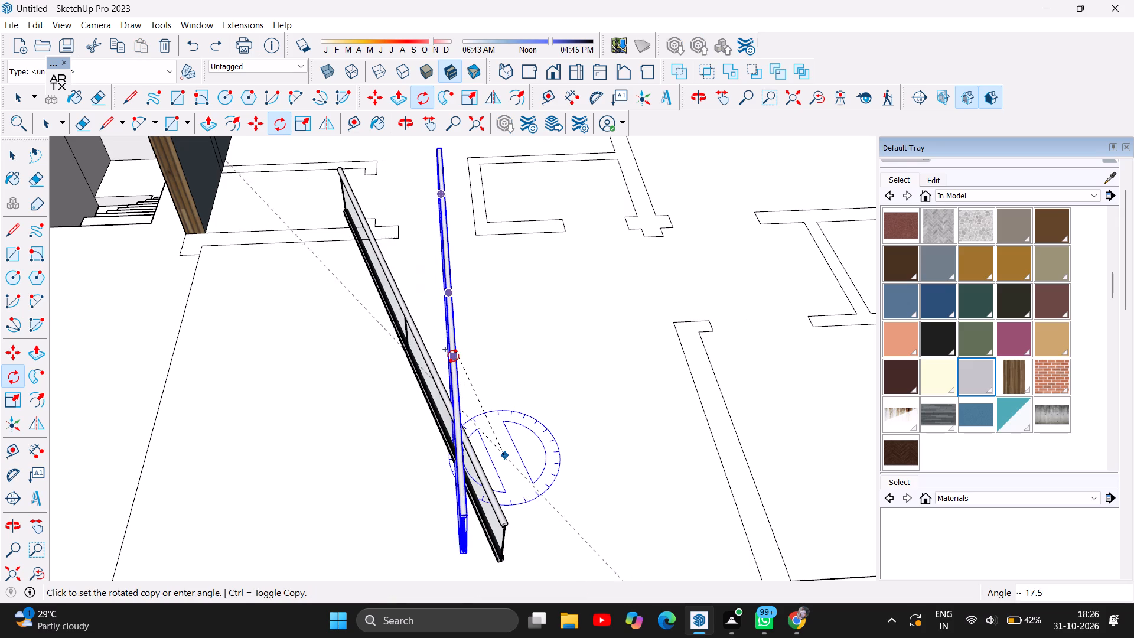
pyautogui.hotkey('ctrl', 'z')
# Copy the front parapet's glass railing again and place the duplicate on the main roof floor between the wall outlines.
pyautogui.scroll(-8, 517, 336)
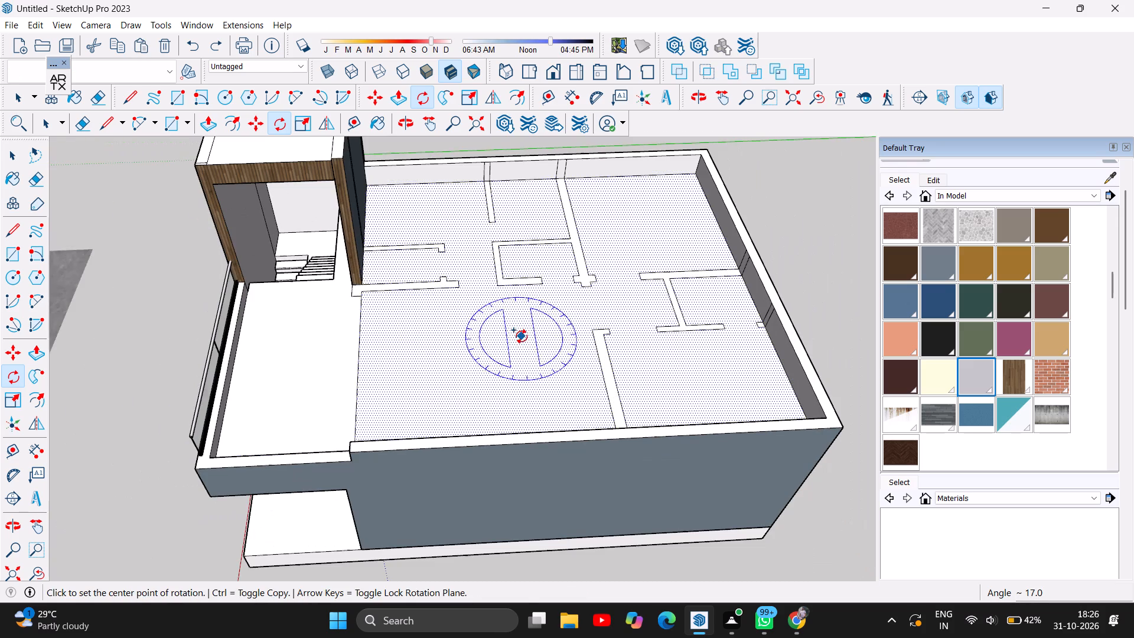
pyautogui.click(8, 155)
pyautogui.click(204, 380)
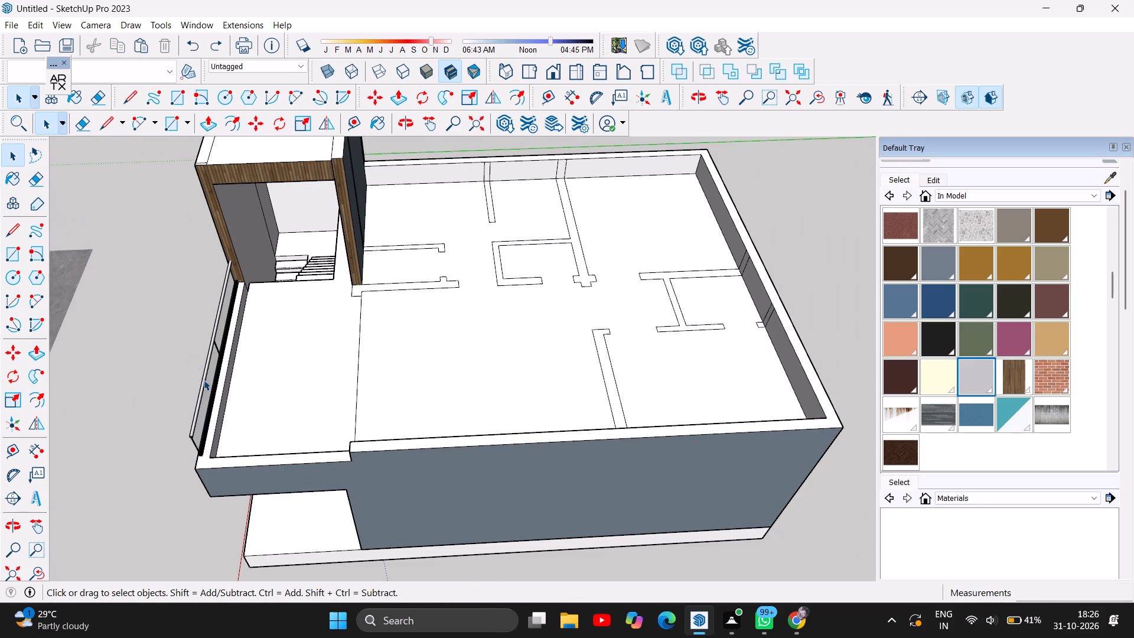
pyautogui.hotkey('ctrl', 'c')
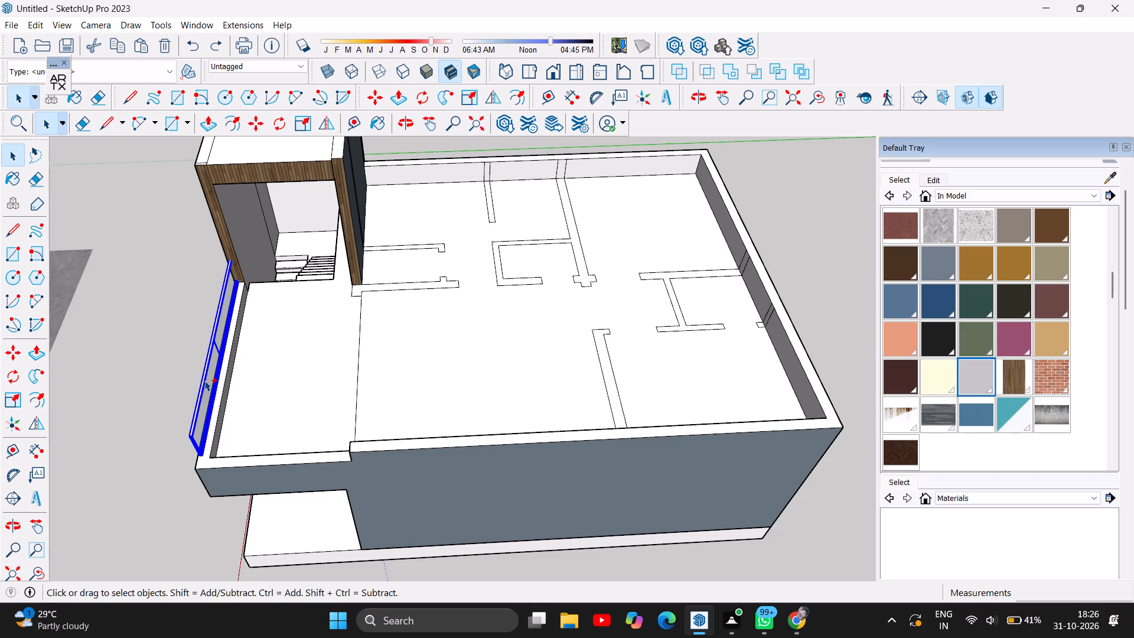
pyautogui.hotkey('ctrl', 'v')
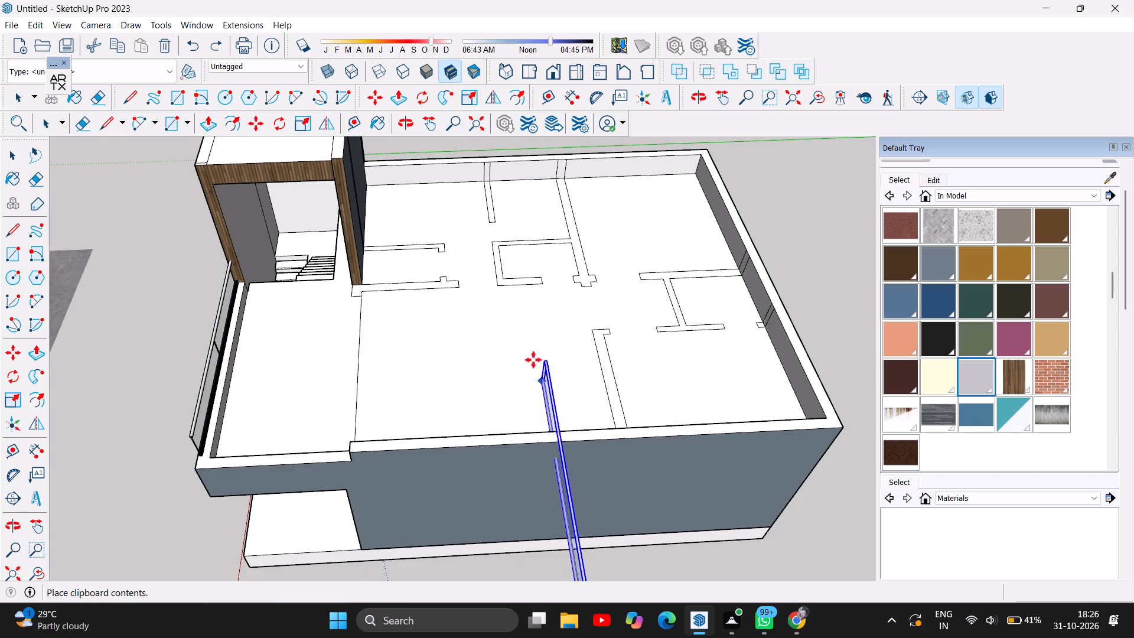
pyautogui.click(472, 253)
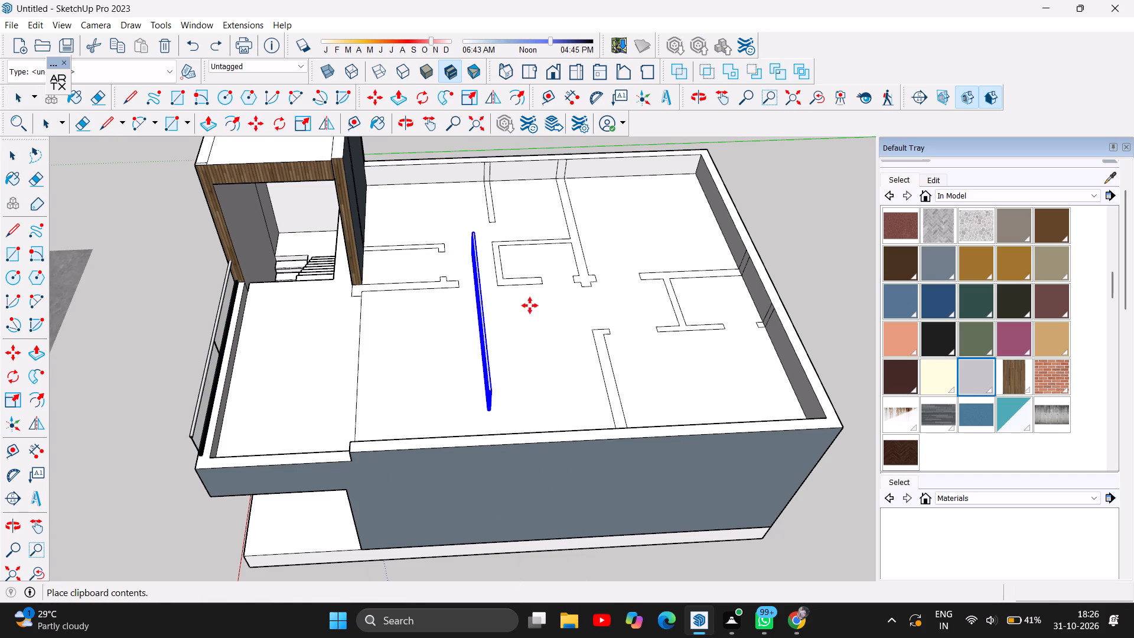
# Rotate the new railing copy 90° in plan around its top rail's midpoint, using the rail's end as the start point.
pyautogui.scroll(2, 497, 320)
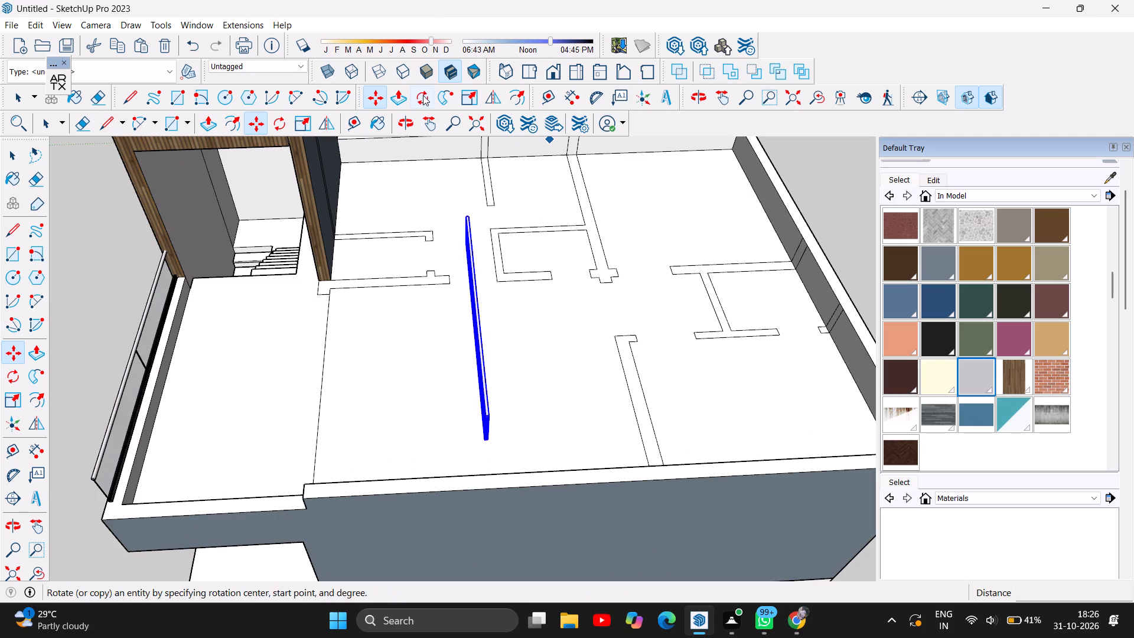
pyautogui.click(423, 95)
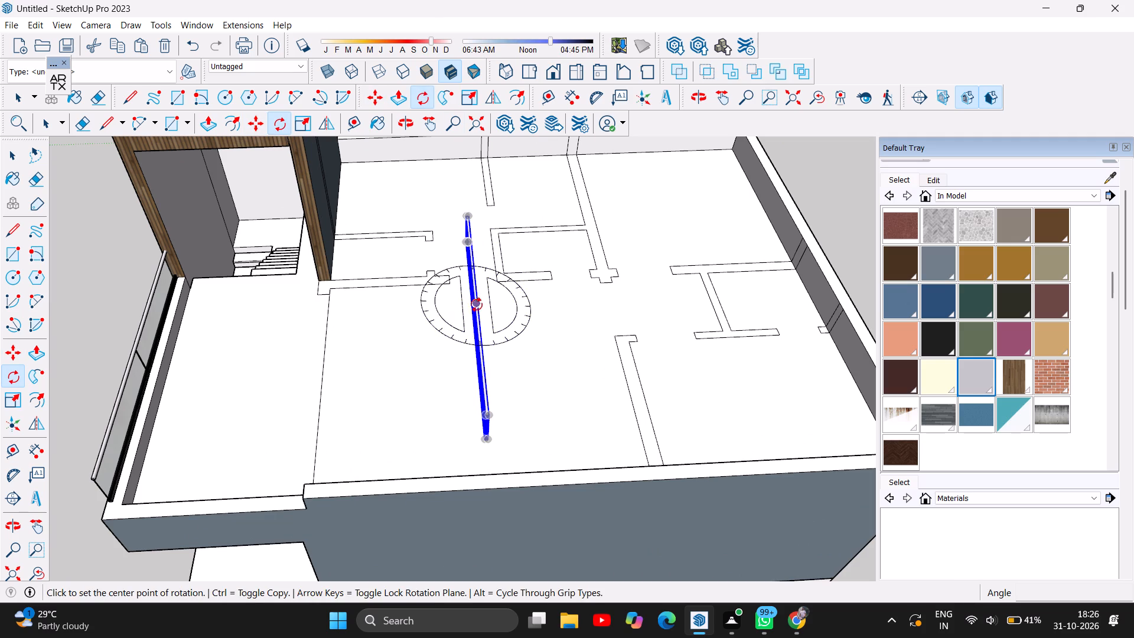
pyautogui.click(476, 303)
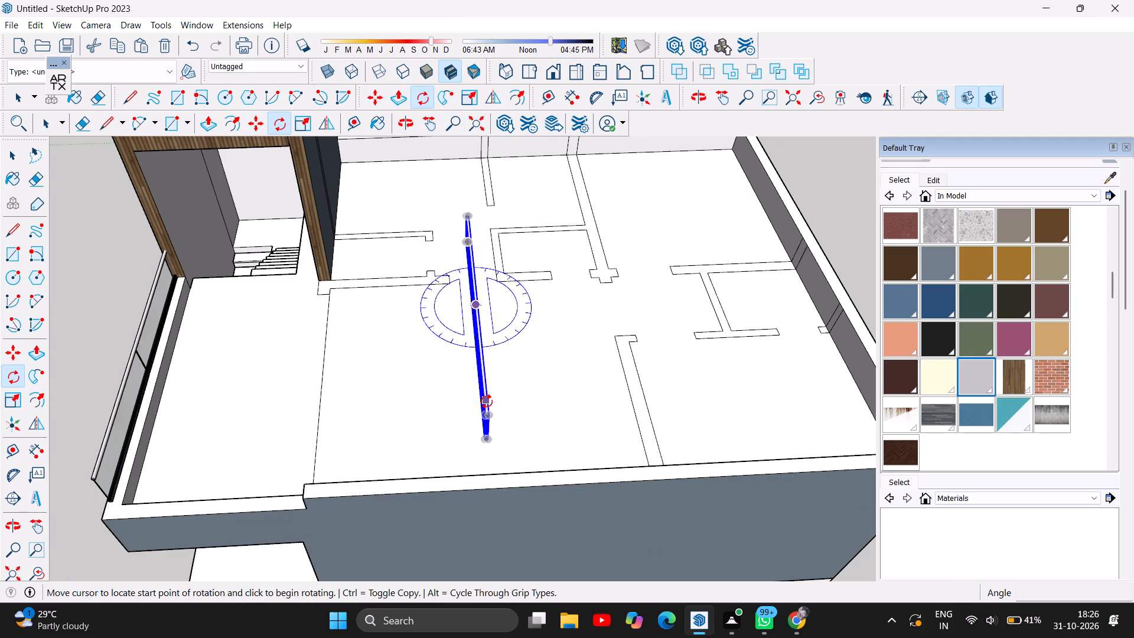
pyautogui.scroll(6, 487, 417)
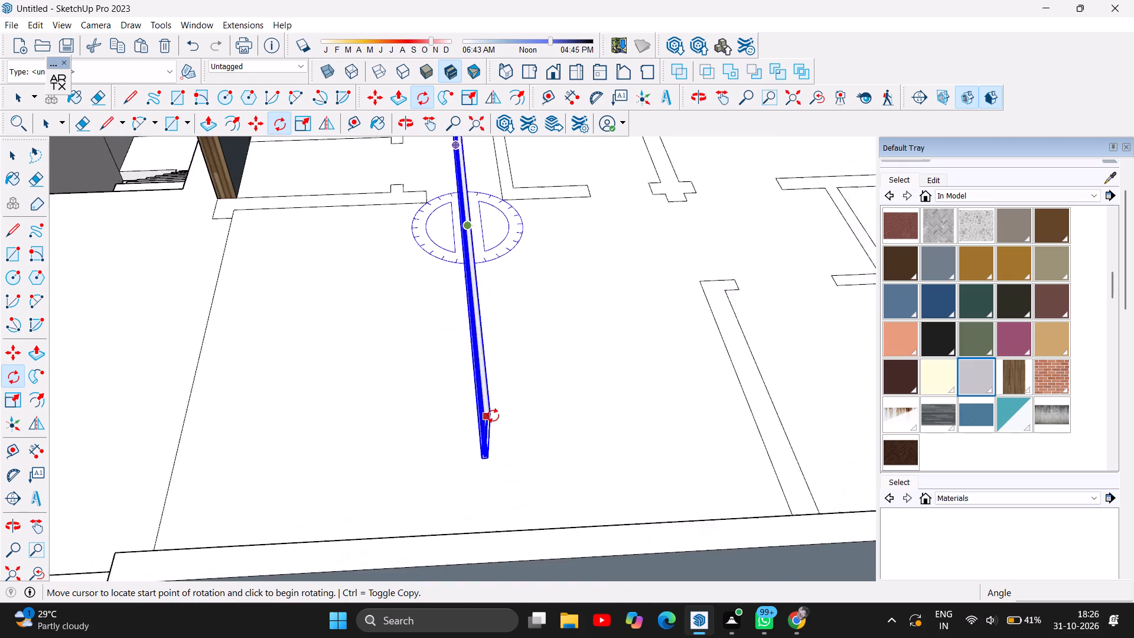
pyautogui.scroll(1, 493, 416)
pyautogui.scroll(-1, 493, 416)
pyautogui.scroll(5, 485, 421)
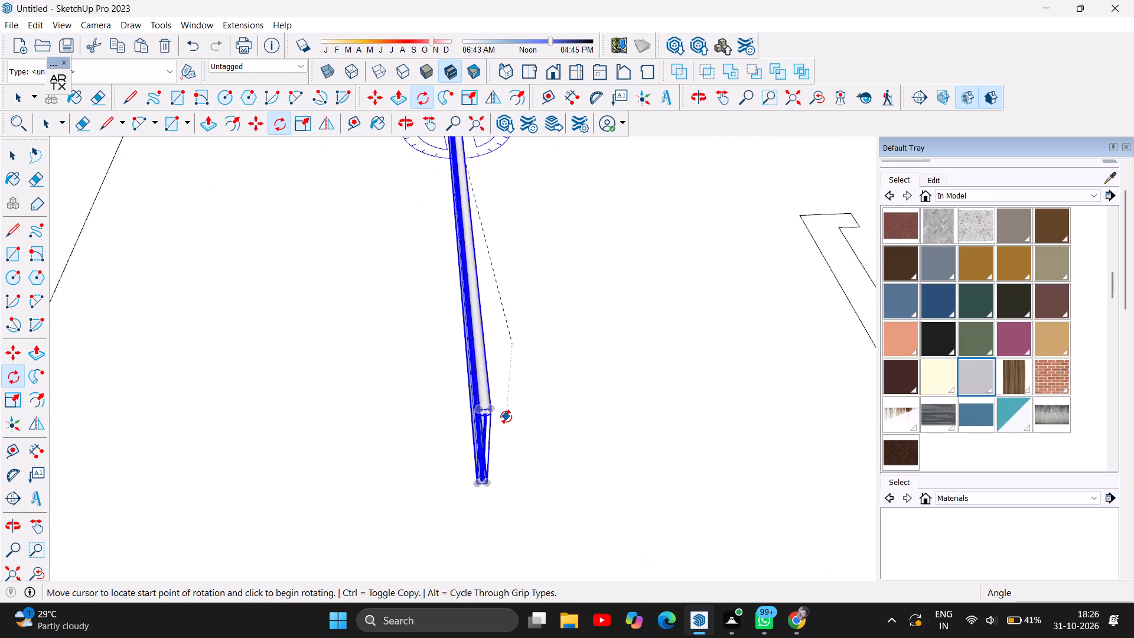
pyautogui.scroll(8, 506, 417)
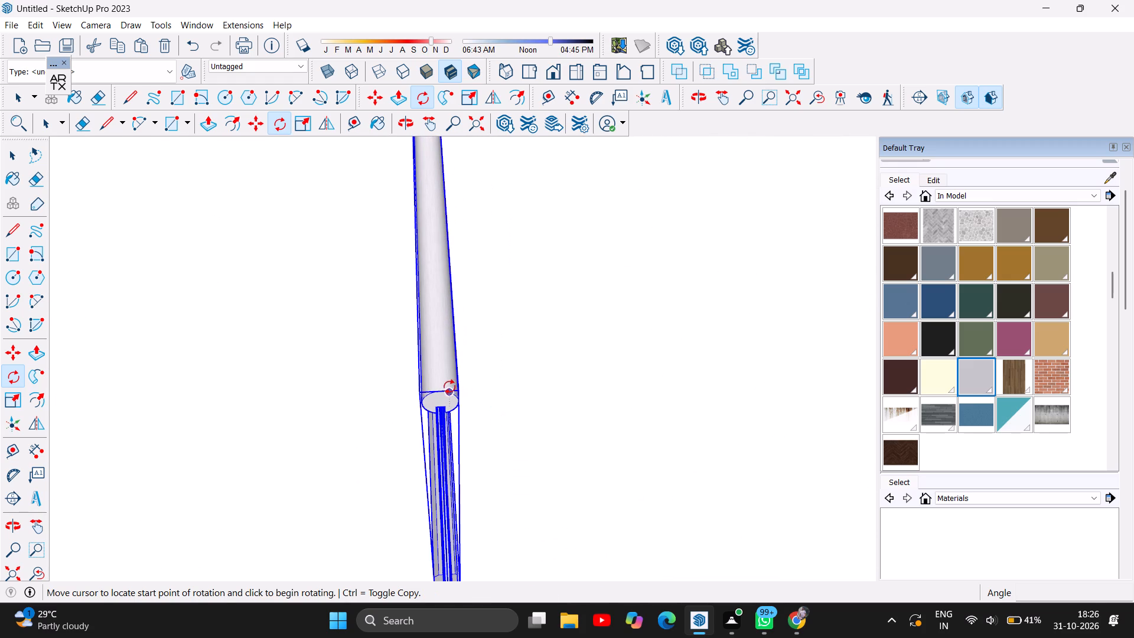
pyautogui.click(442, 390)
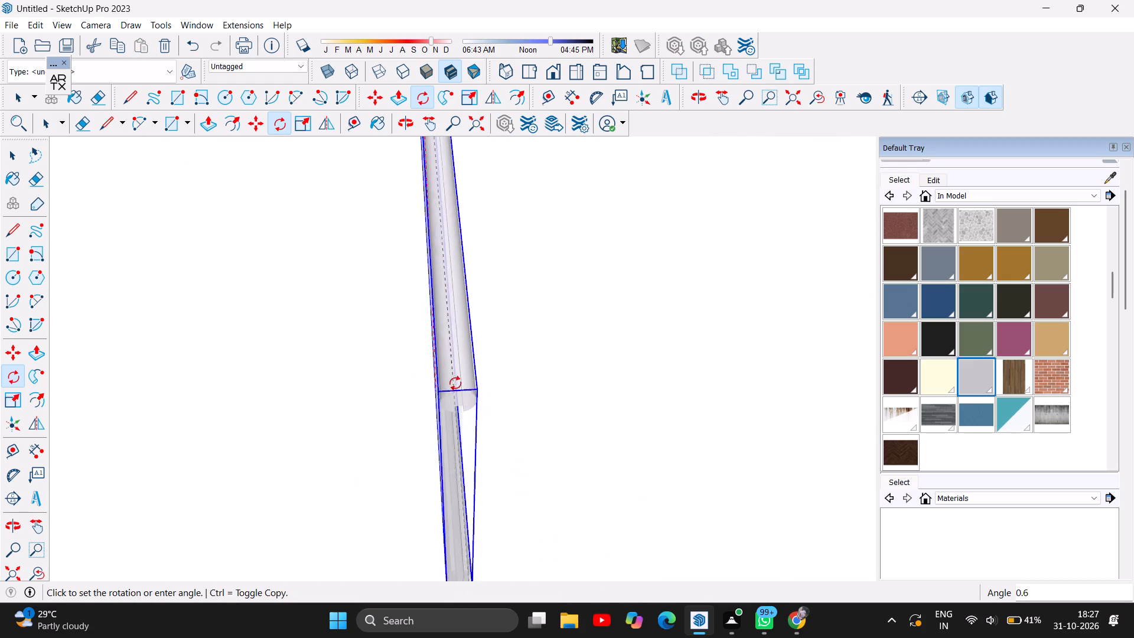
pyautogui.scroll(-2, 470, 372)
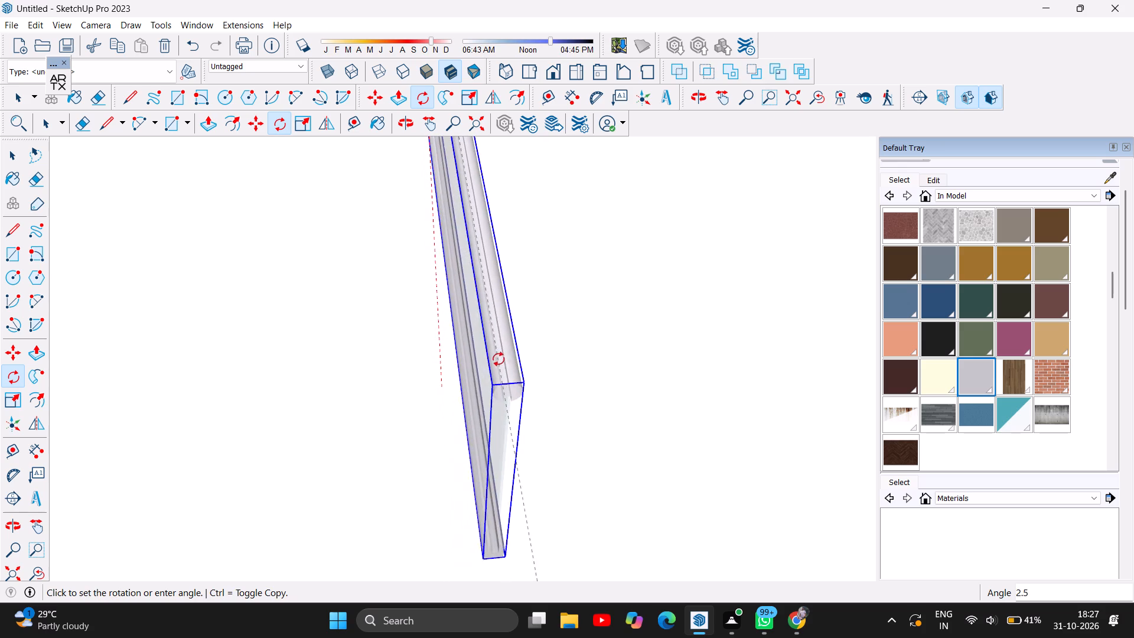
pyautogui.scroll(-1, 643, 324)
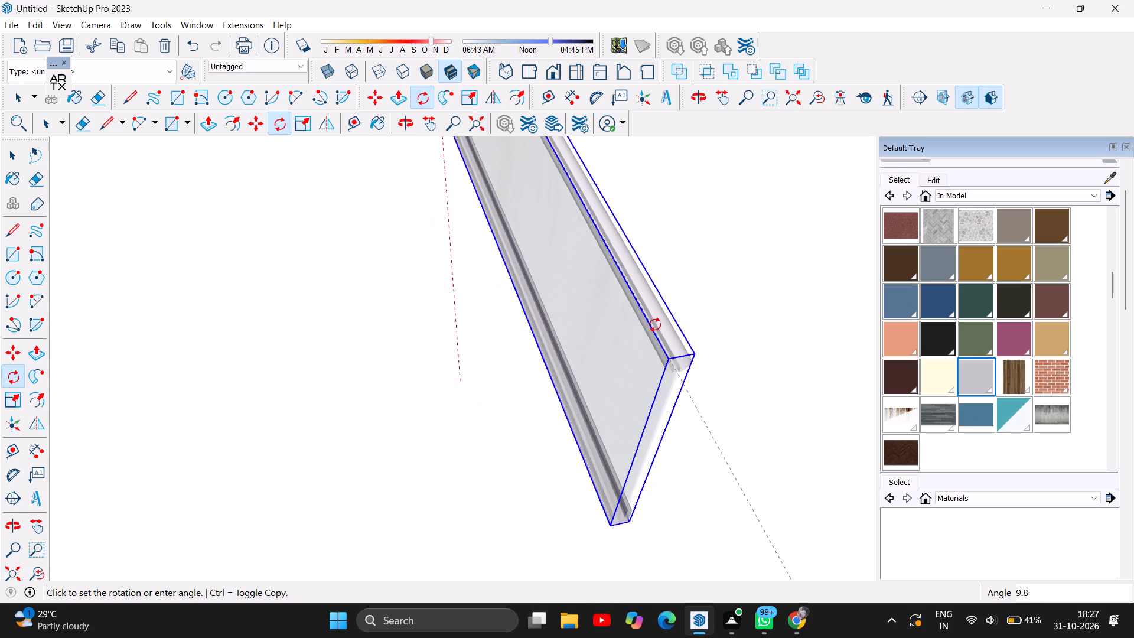
pyautogui.scroll(-2, 655, 325)
pyautogui.scroll(-4, 809, 204)
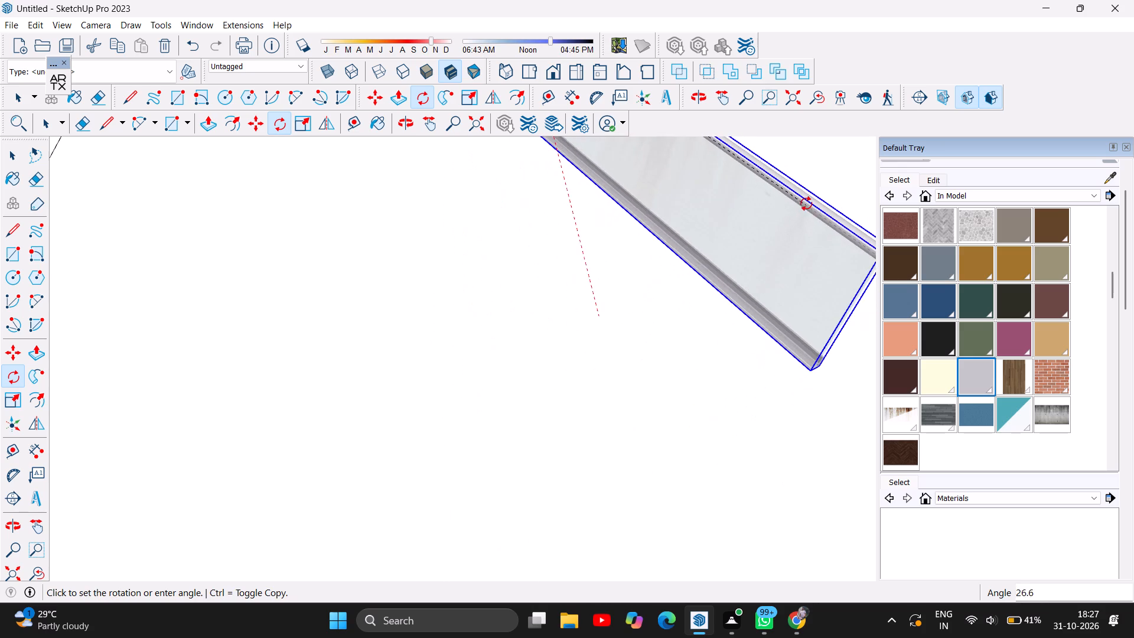
pyautogui.scroll(-8, 805, 204)
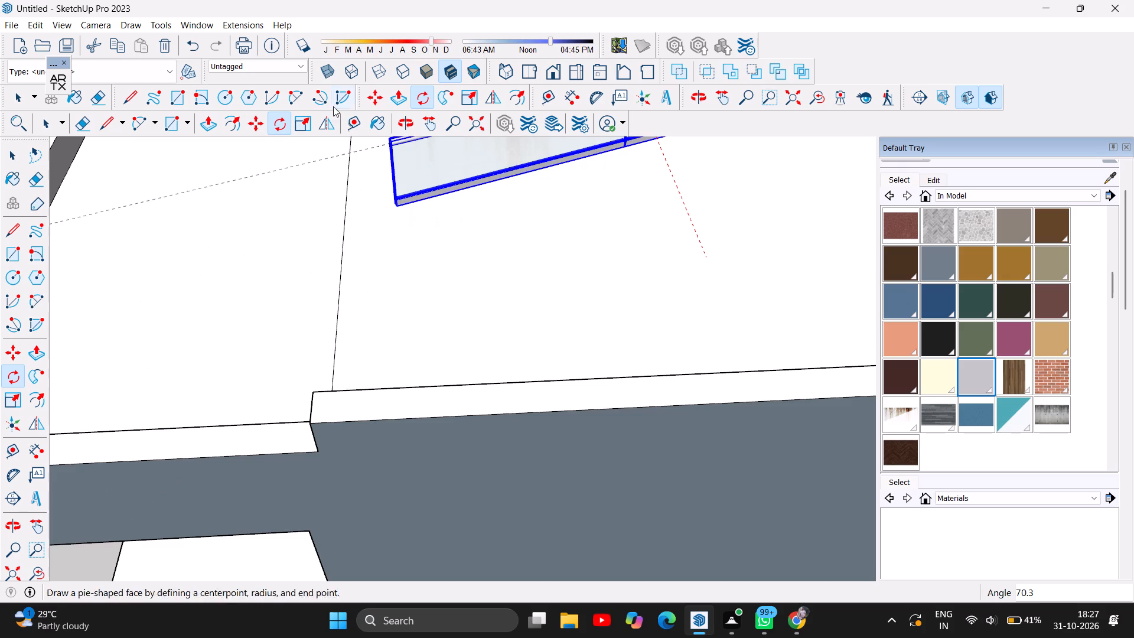
pyautogui.scroll(-4, 360, 256)
pyautogui.scroll(-4, 373, 314)
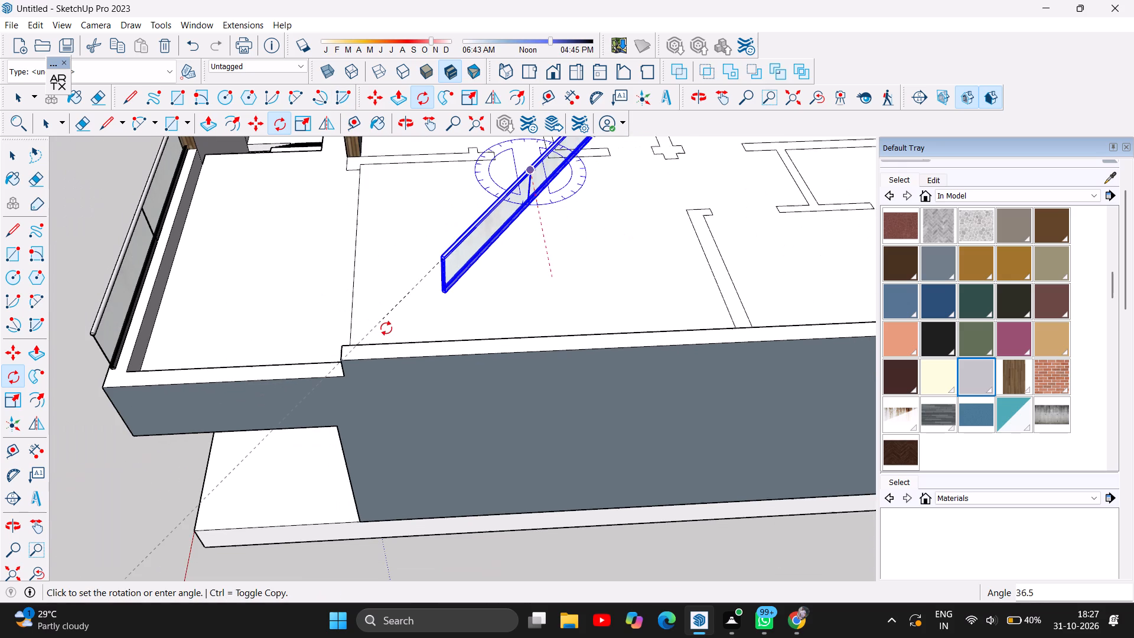
pyautogui.scroll(-2, 377, 324)
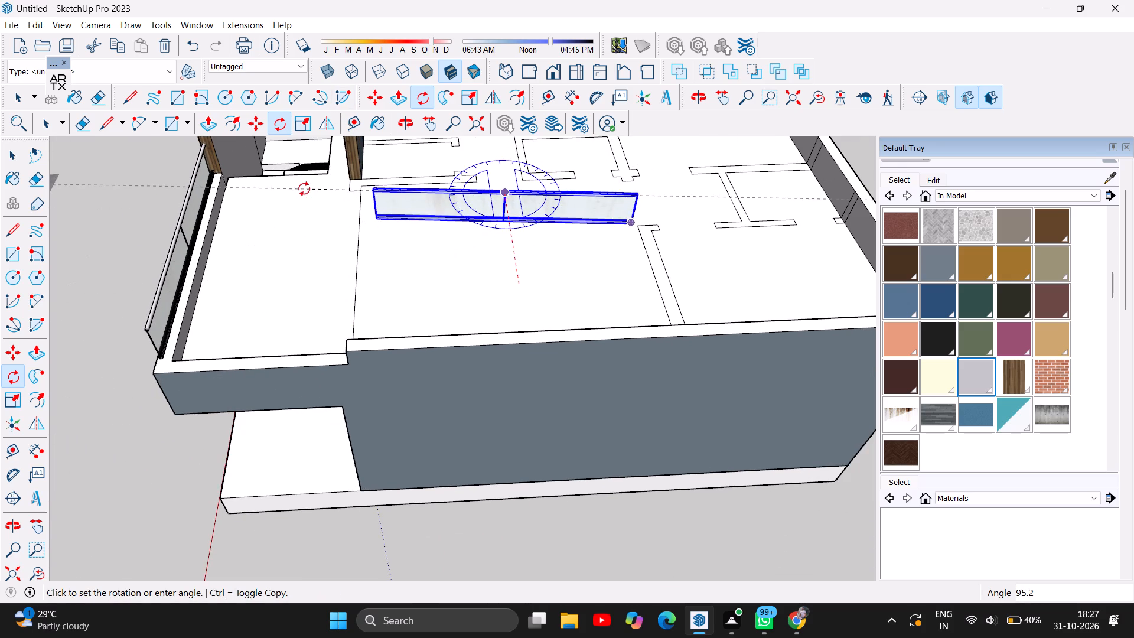
pyautogui.click(332, 199)
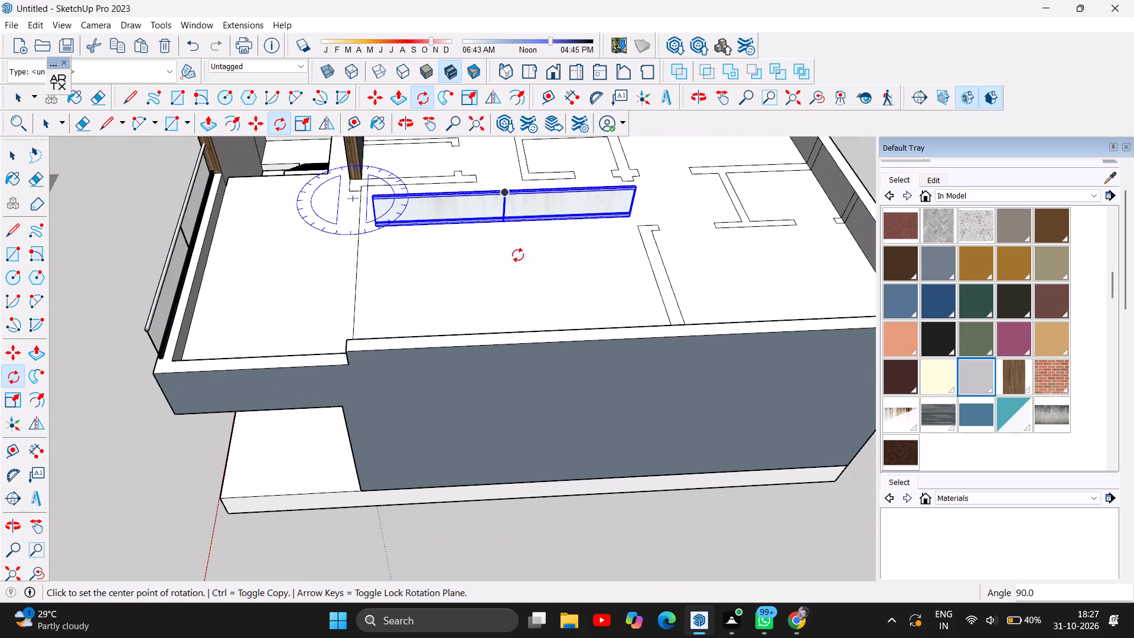
# Move the rotated railing copy off the main roof floor about 24' 5" towards the front parapet's glass railing.
pyautogui.click(15, 159)
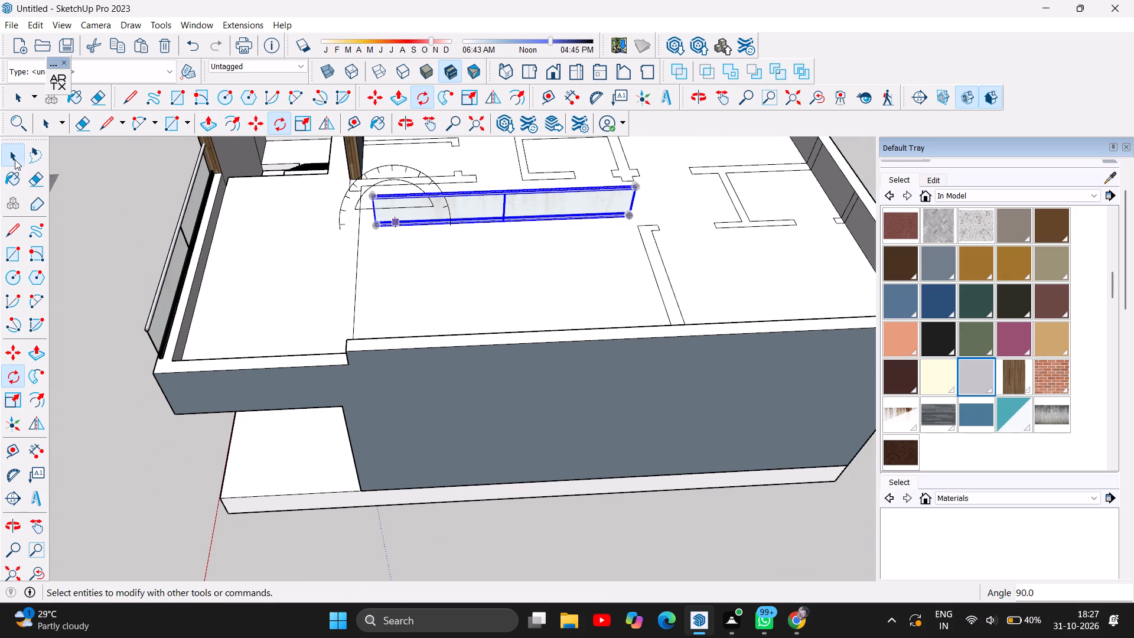
pyautogui.click(381, 97)
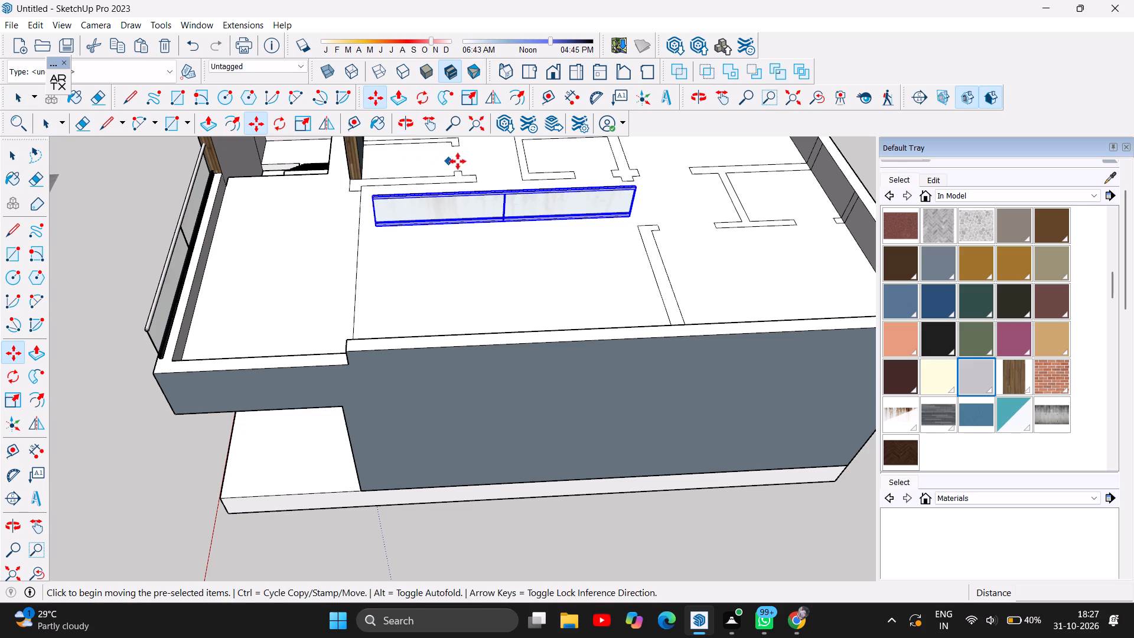
pyautogui.click(496, 211)
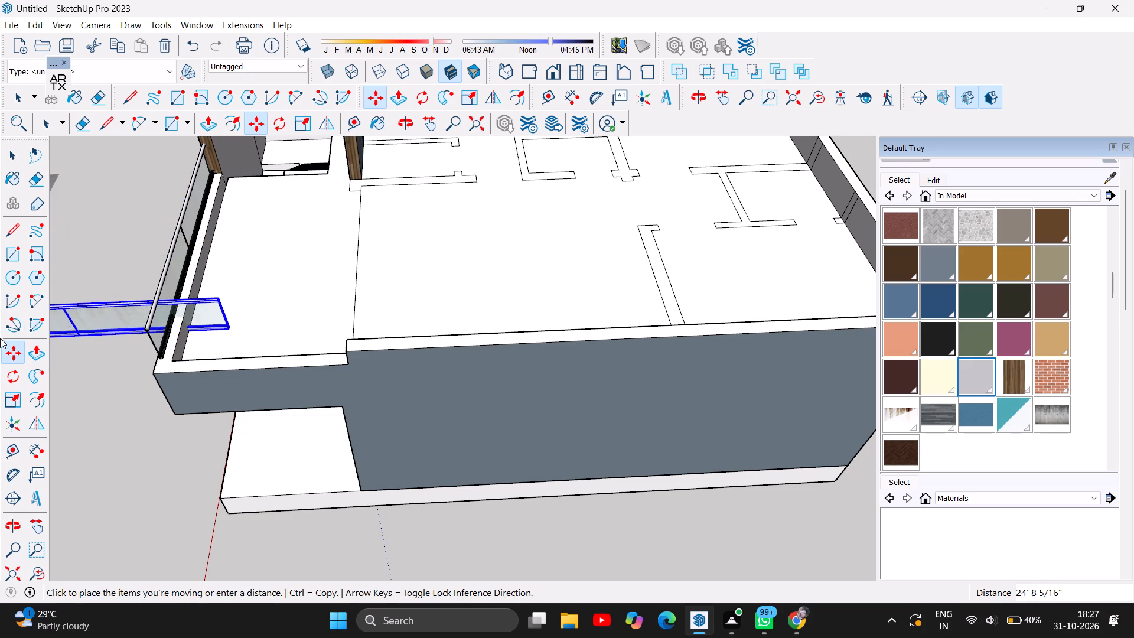
pyautogui.click(59, 327)
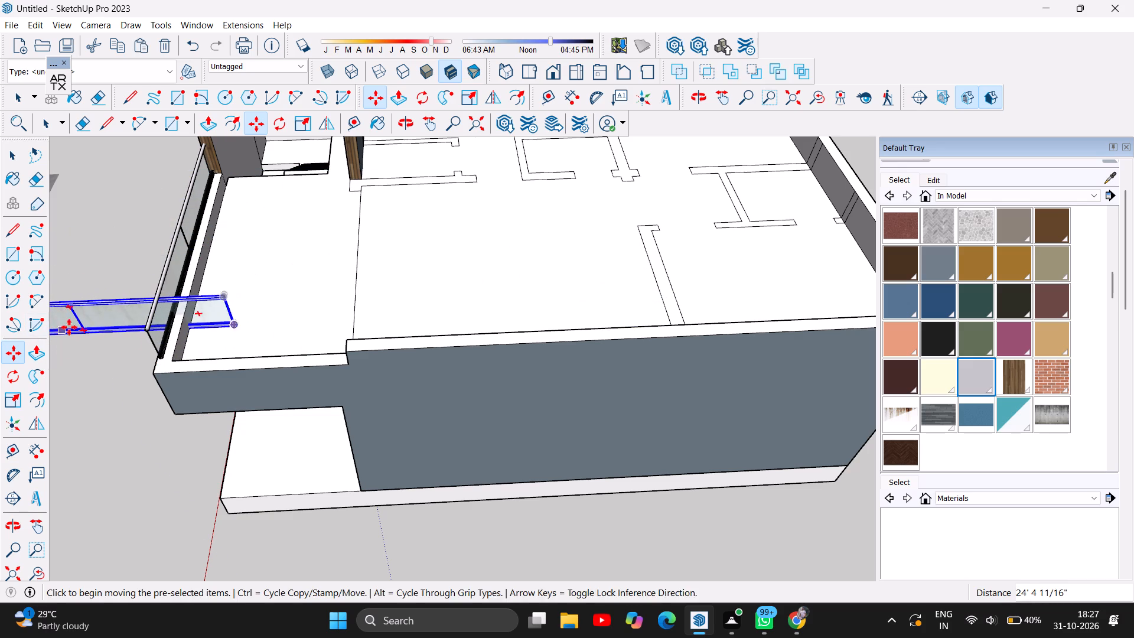
# Move the railing copy outside the building, alongside the side wall near the terrace corner.
pyautogui.click(401, 123)
pyautogui.moveTo(309, 387); pyautogui.dragTo(313, 385)
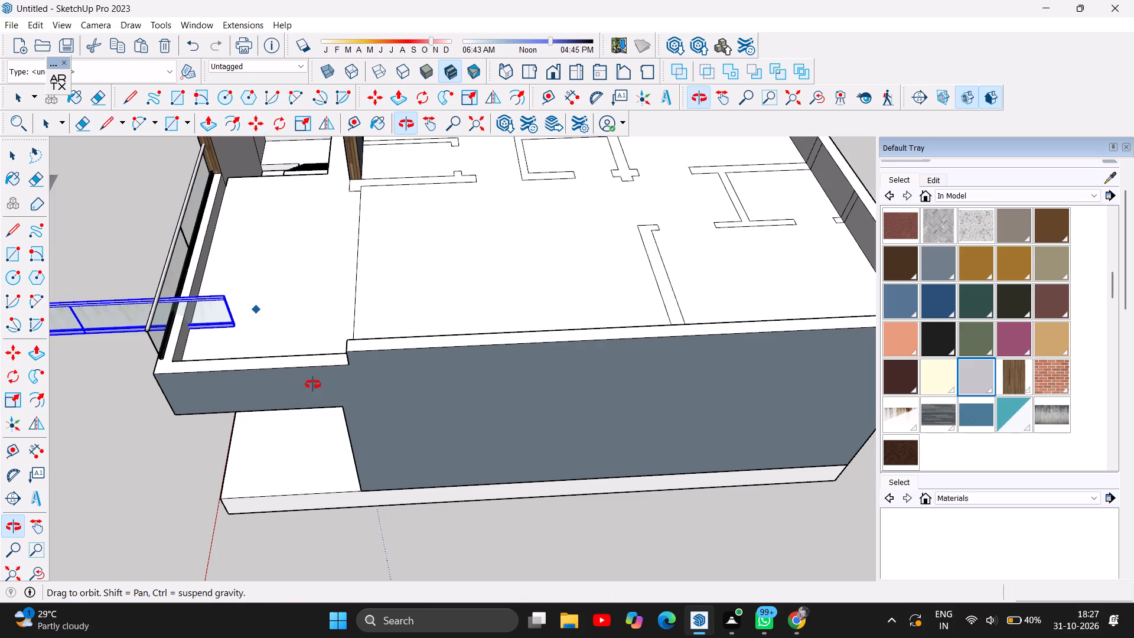
pyautogui.moveTo(313, 385); pyautogui.dragTo(422, 328)
pyautogui.click(426, 325)
pyautogui.moveTo(457, 271); pyautogui.dragTo(476, 233)
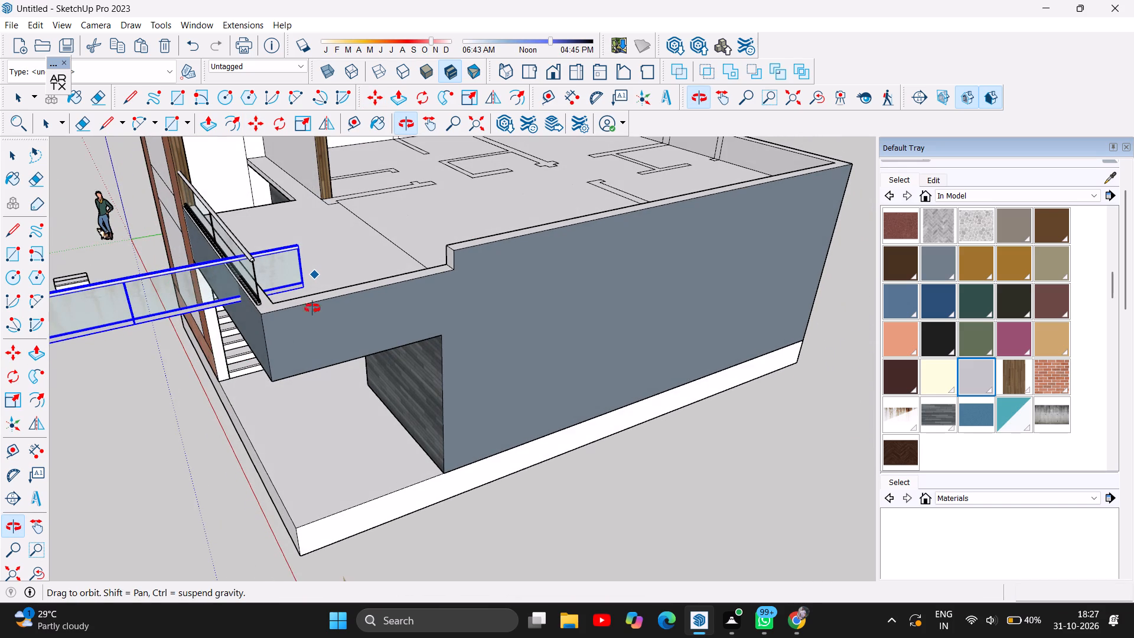
pyautogui.click(375, 97)
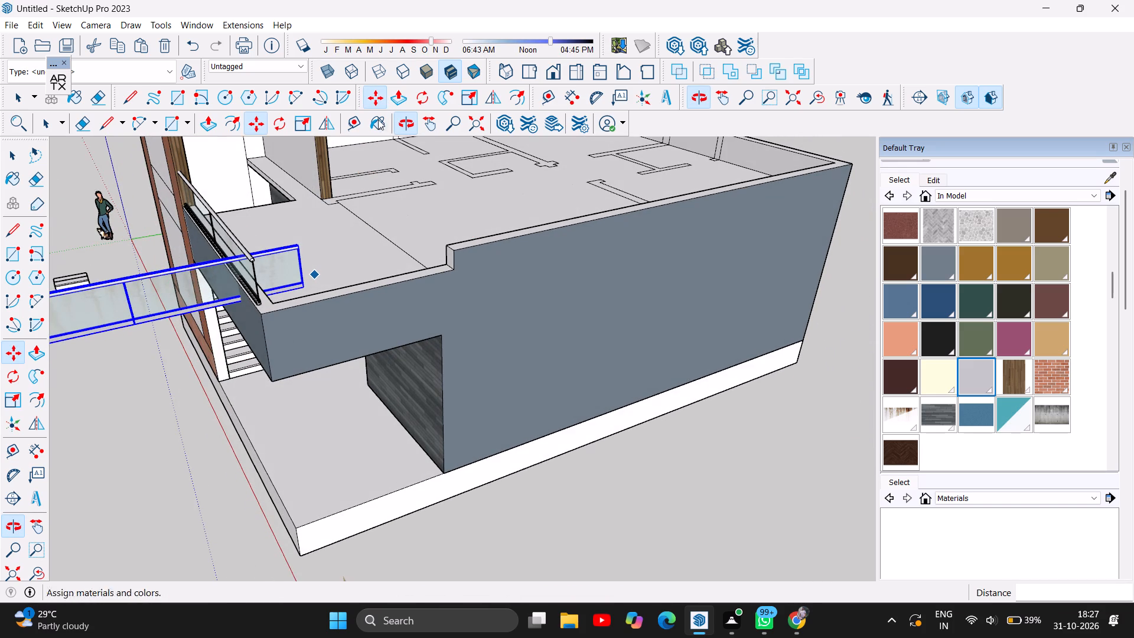
pyautogui.moveTo(102, 320); pyautogui.dragTo(95, 288)
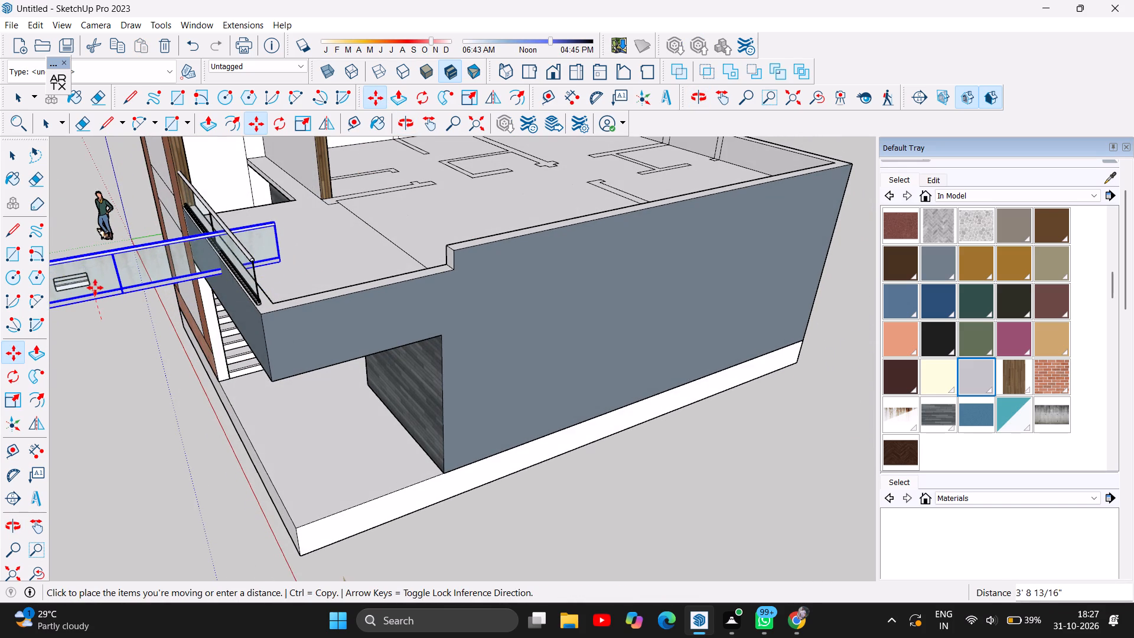
pyautogui.moveTo(95, 288); pyautogui.dragTo(328, 354)
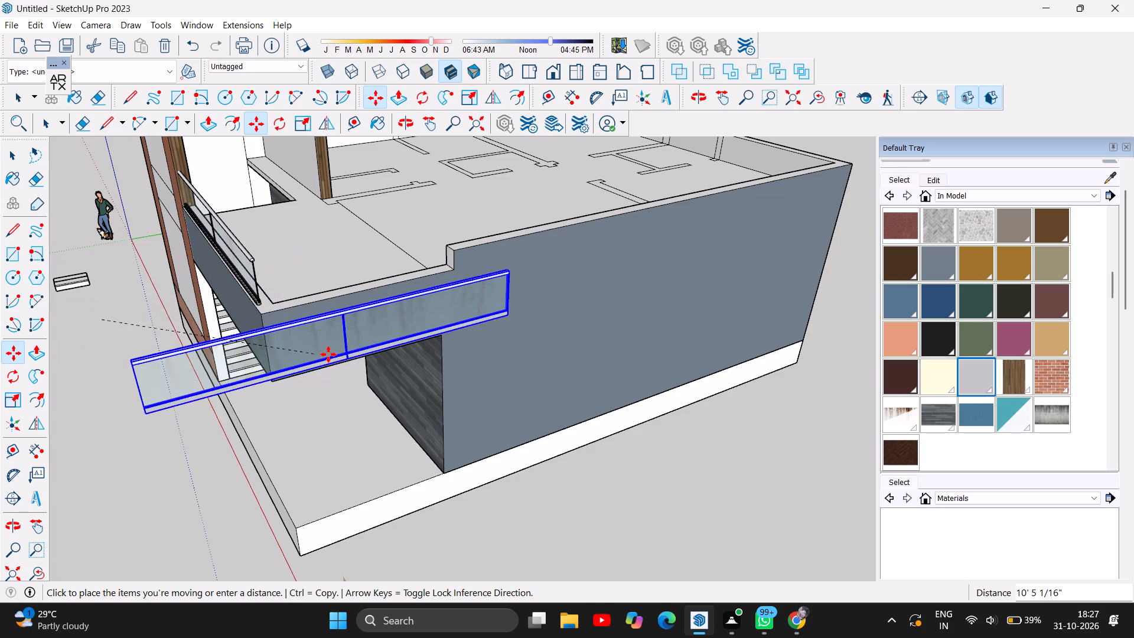
pyautogui.moveTo(328, 354); pyautogui.dragTo(344, 352)
pyautogui.click(345, 351)
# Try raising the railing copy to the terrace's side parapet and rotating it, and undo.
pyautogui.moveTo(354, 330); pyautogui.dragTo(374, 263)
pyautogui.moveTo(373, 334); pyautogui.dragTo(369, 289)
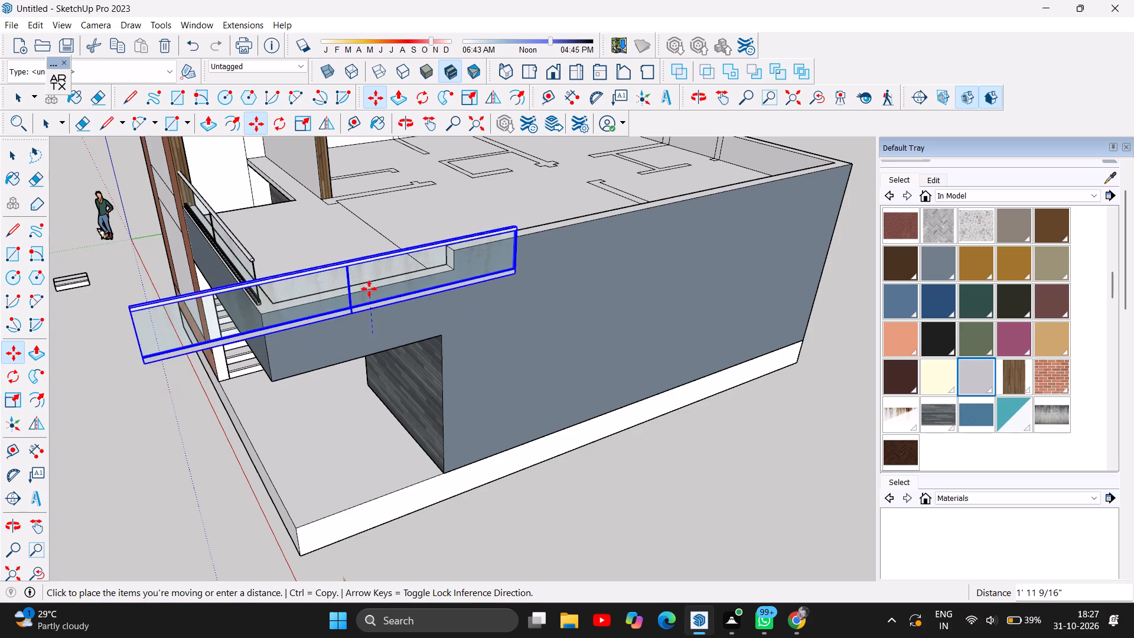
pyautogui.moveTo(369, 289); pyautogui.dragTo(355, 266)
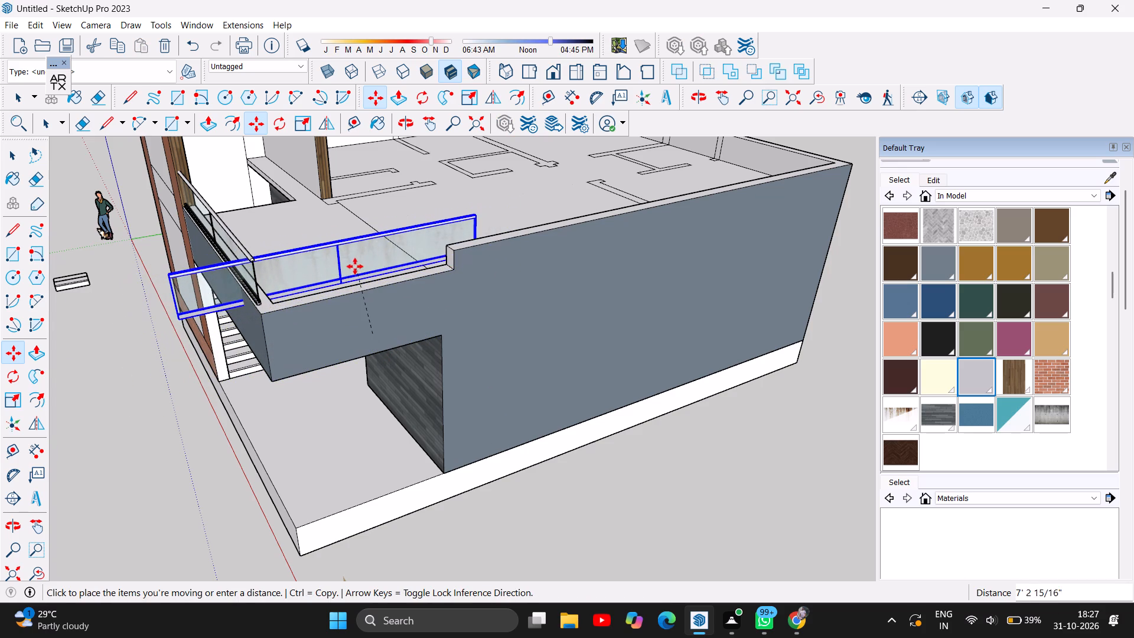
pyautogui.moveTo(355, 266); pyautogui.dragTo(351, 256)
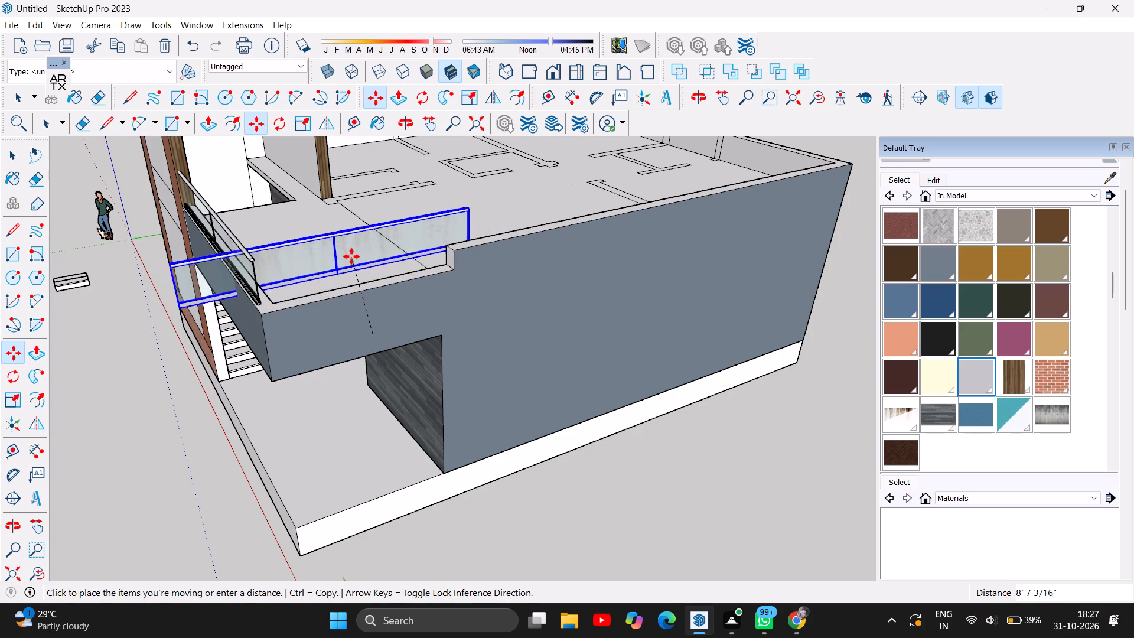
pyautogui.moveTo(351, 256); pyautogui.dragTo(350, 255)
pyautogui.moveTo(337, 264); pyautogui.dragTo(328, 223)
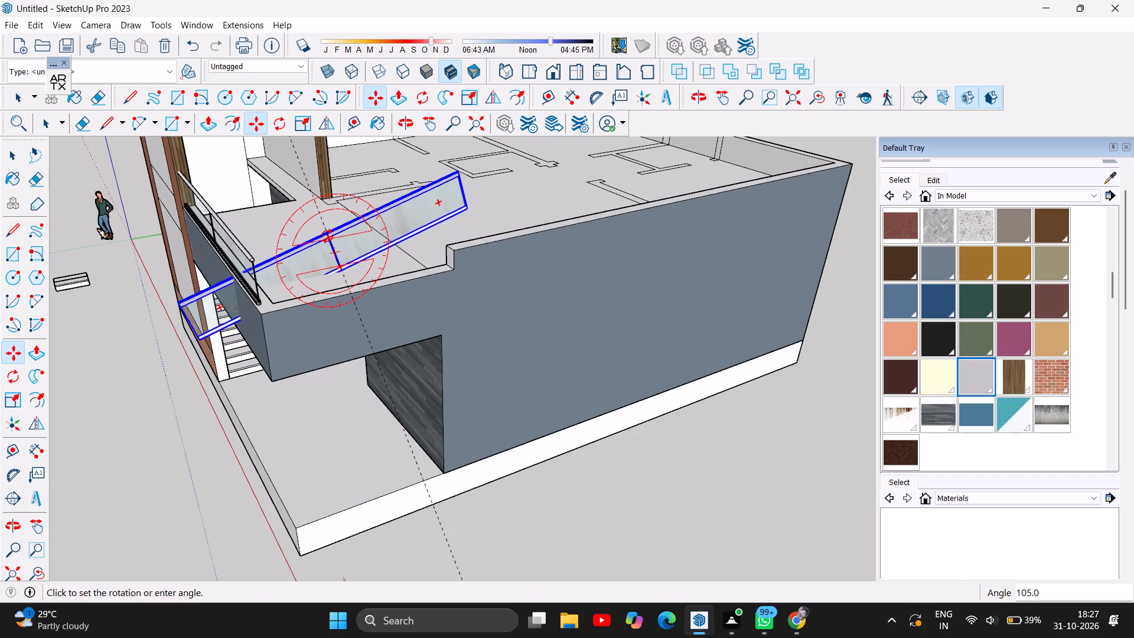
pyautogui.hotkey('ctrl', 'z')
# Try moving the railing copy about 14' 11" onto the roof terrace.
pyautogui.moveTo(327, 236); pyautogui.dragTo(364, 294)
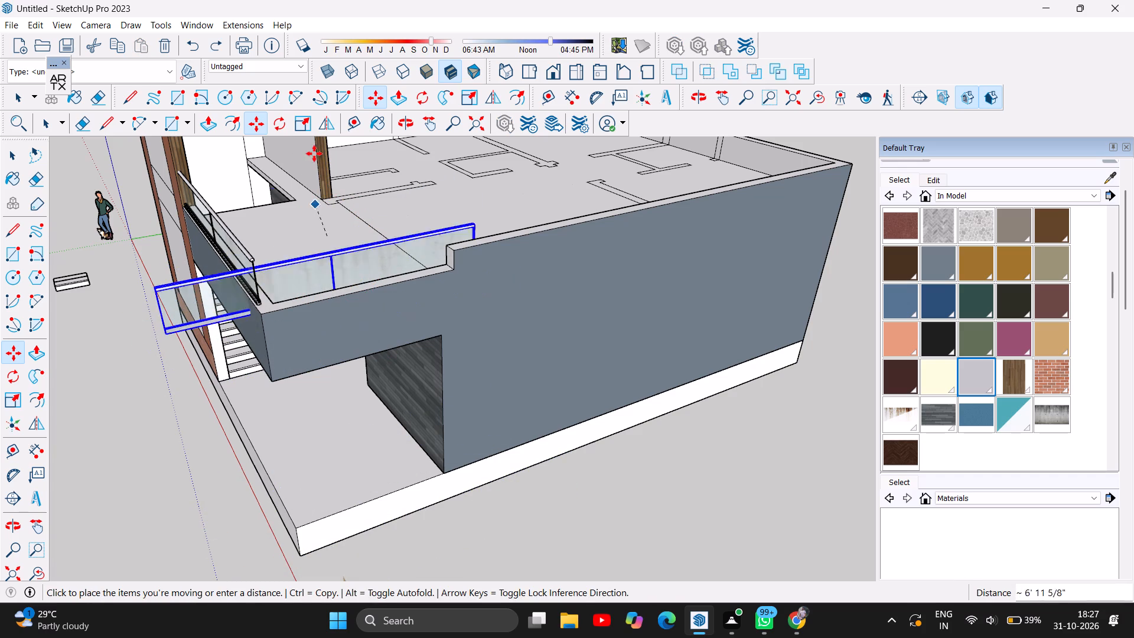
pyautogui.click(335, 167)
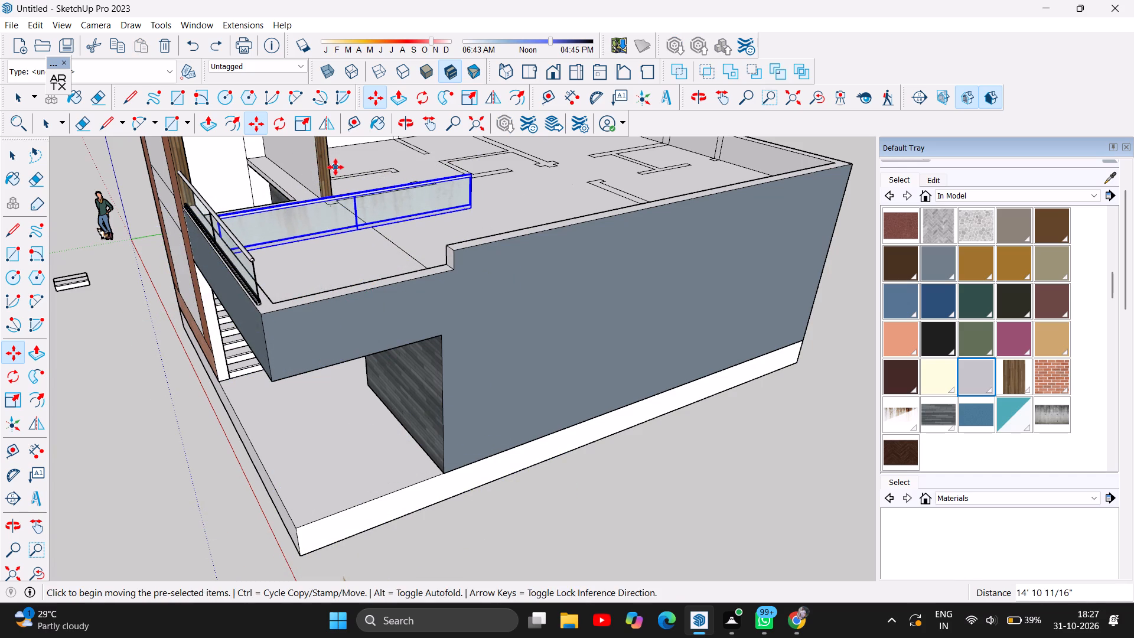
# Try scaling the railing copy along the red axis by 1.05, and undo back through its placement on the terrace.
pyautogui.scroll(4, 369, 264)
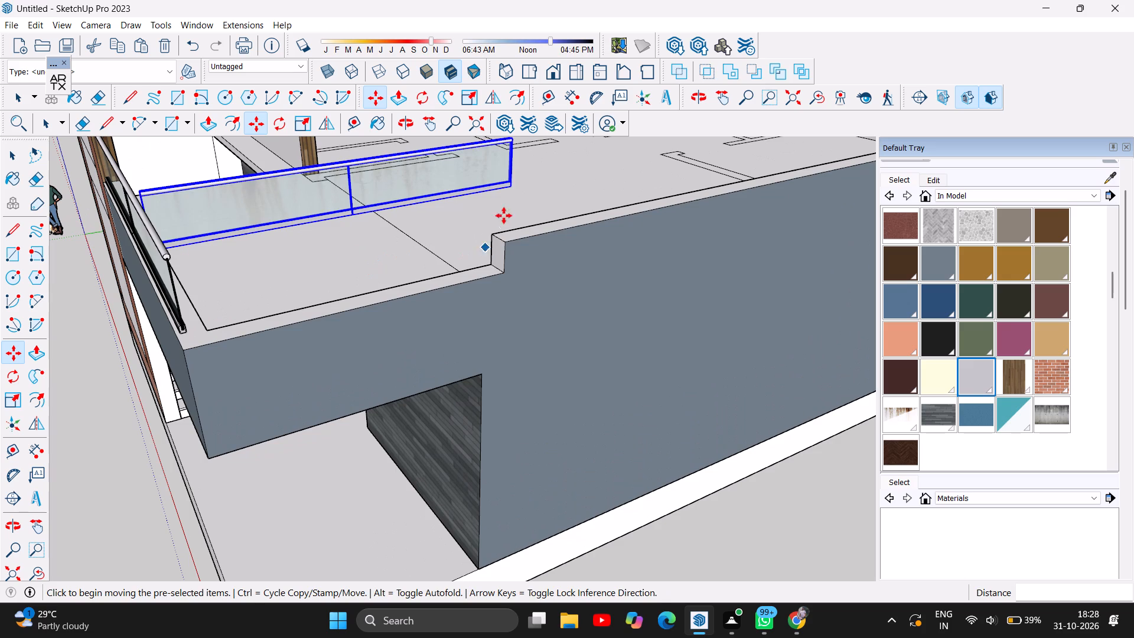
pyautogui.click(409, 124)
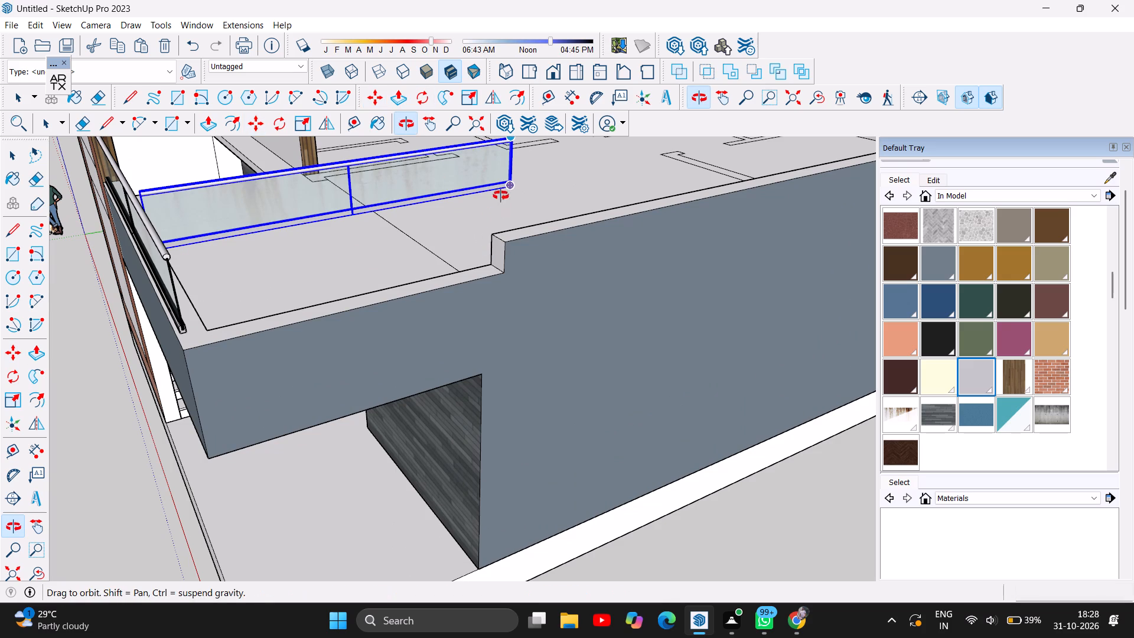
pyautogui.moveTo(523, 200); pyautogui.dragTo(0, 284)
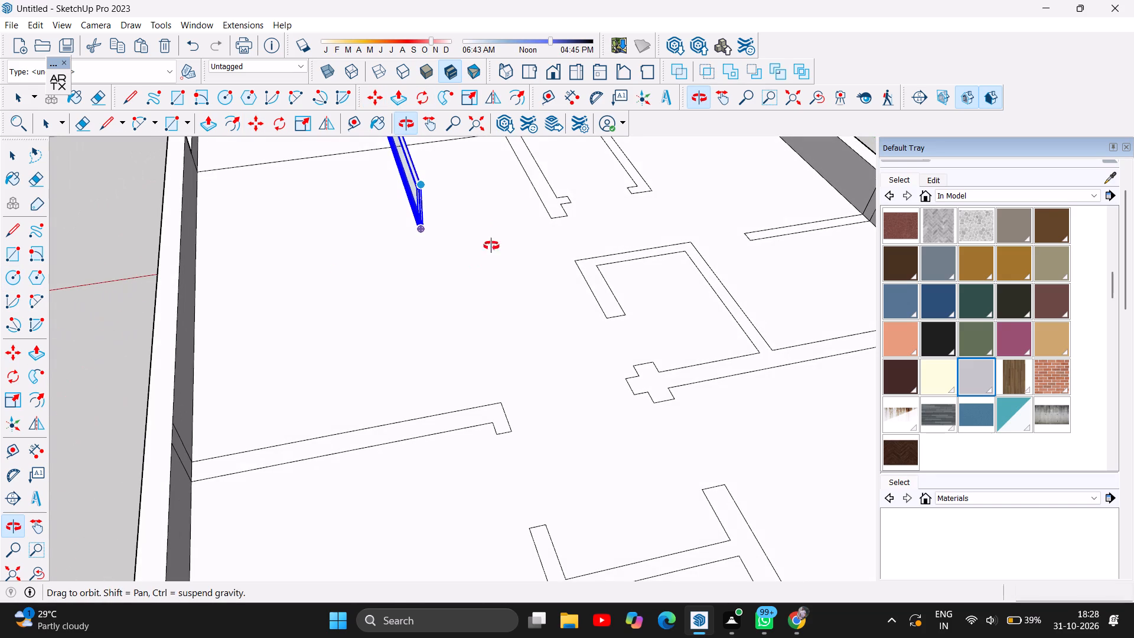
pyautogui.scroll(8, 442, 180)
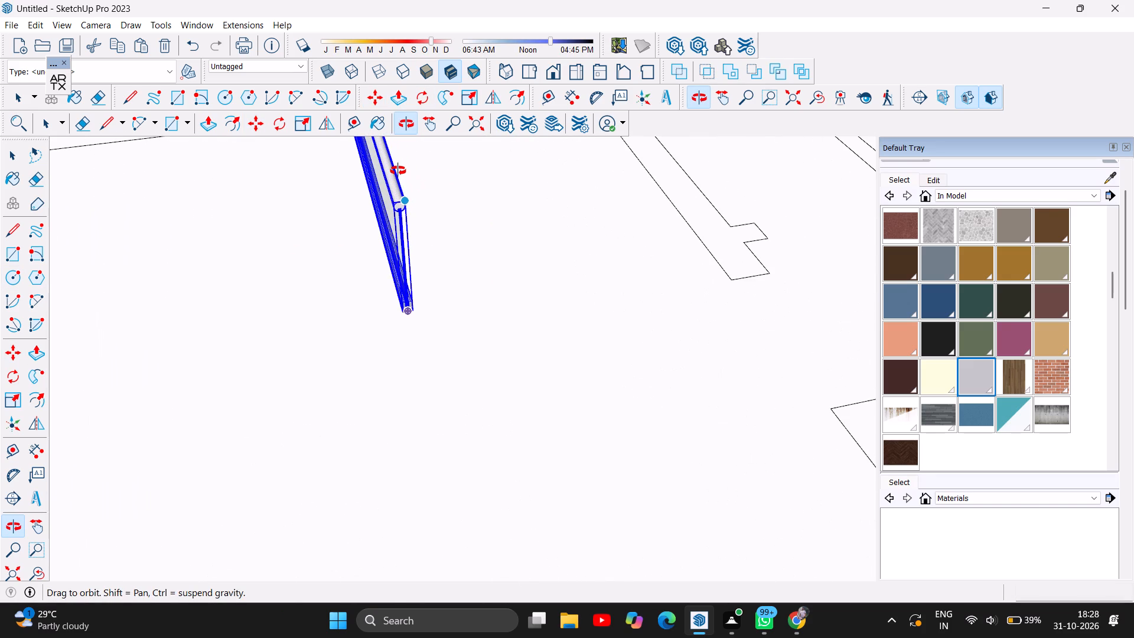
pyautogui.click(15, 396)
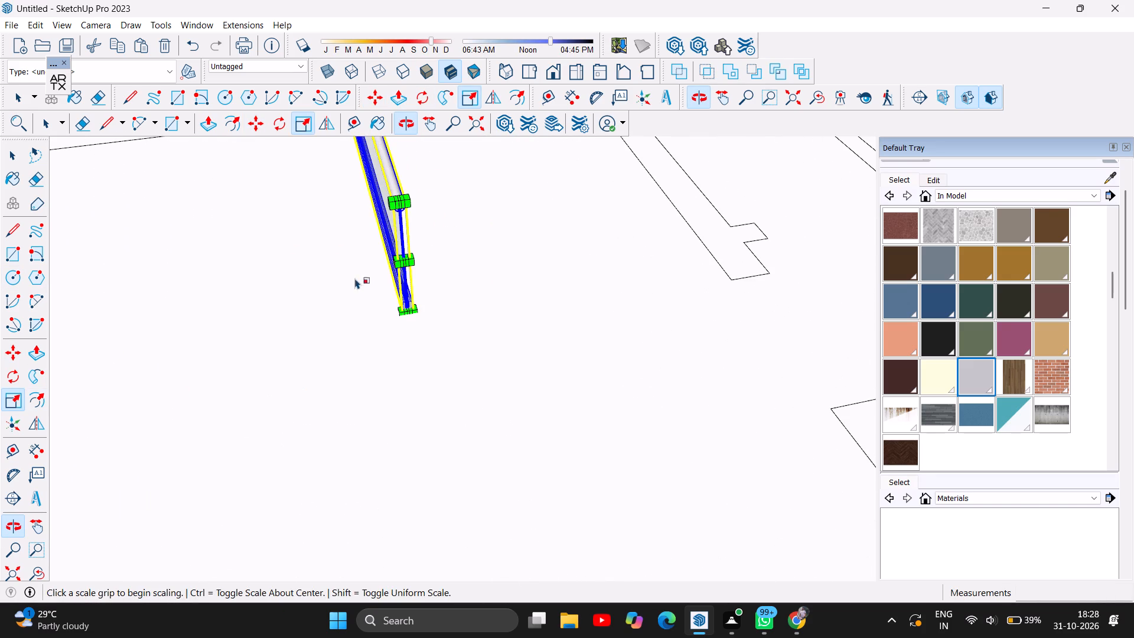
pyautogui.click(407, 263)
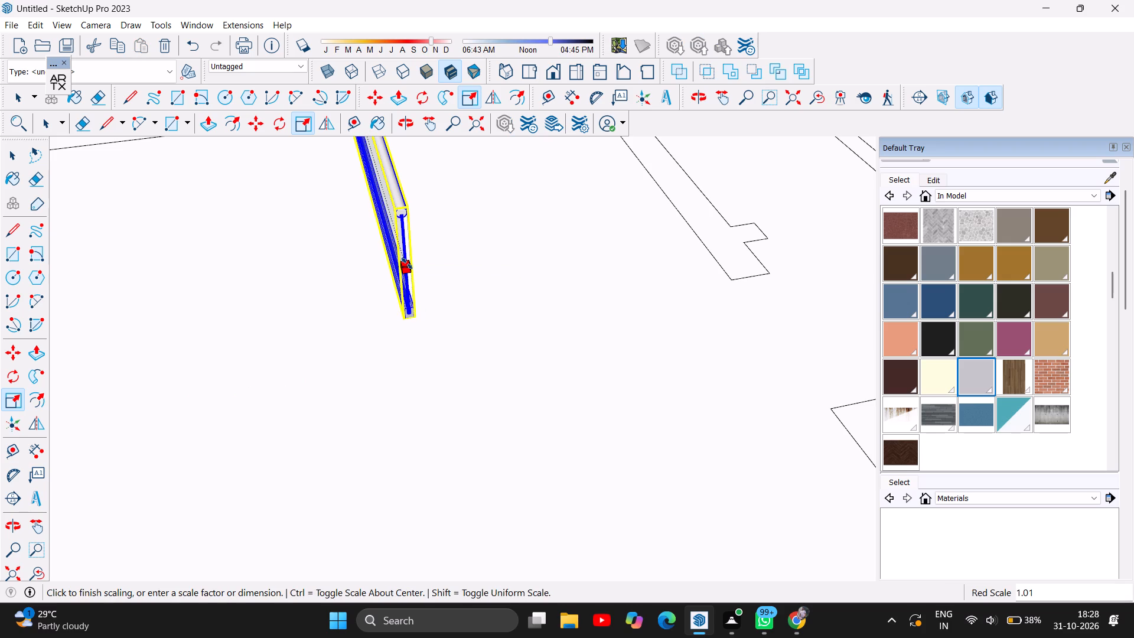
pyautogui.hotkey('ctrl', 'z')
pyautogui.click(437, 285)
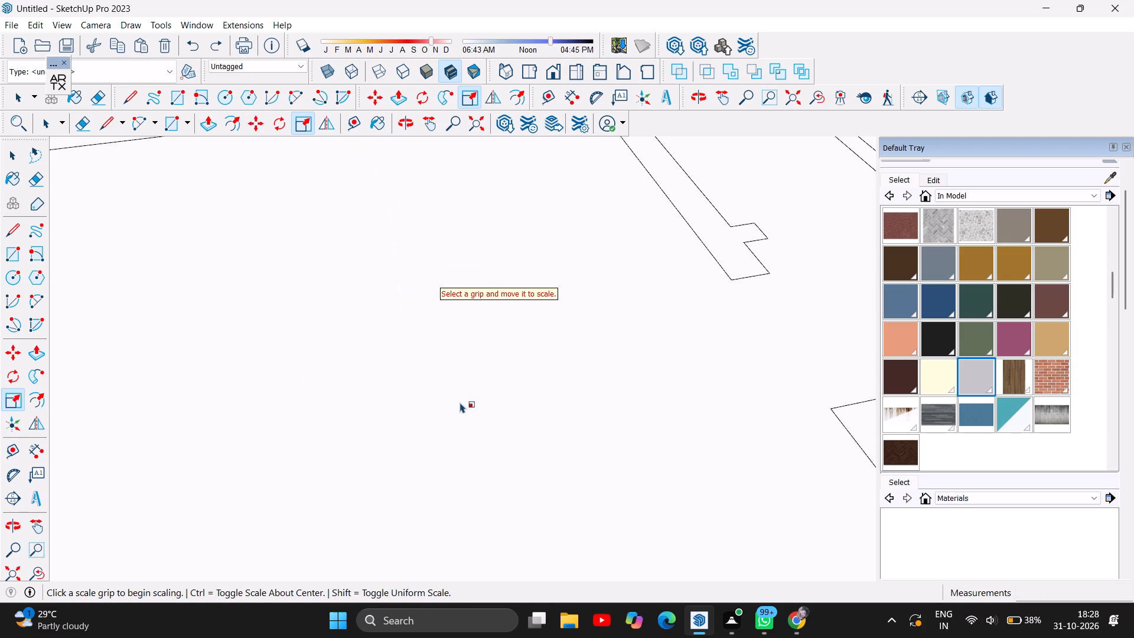
# Locate the railing copy outside the building and examine its alignment with the terrace's side parapet from several angles.
pyautogui.scroll(1, 462, 401)
pyautogui.scroll(-2, 462, 401)
pyautogui.scroll(-1, 598, 398)
pyautogui.scroll(-4, 694, 327)
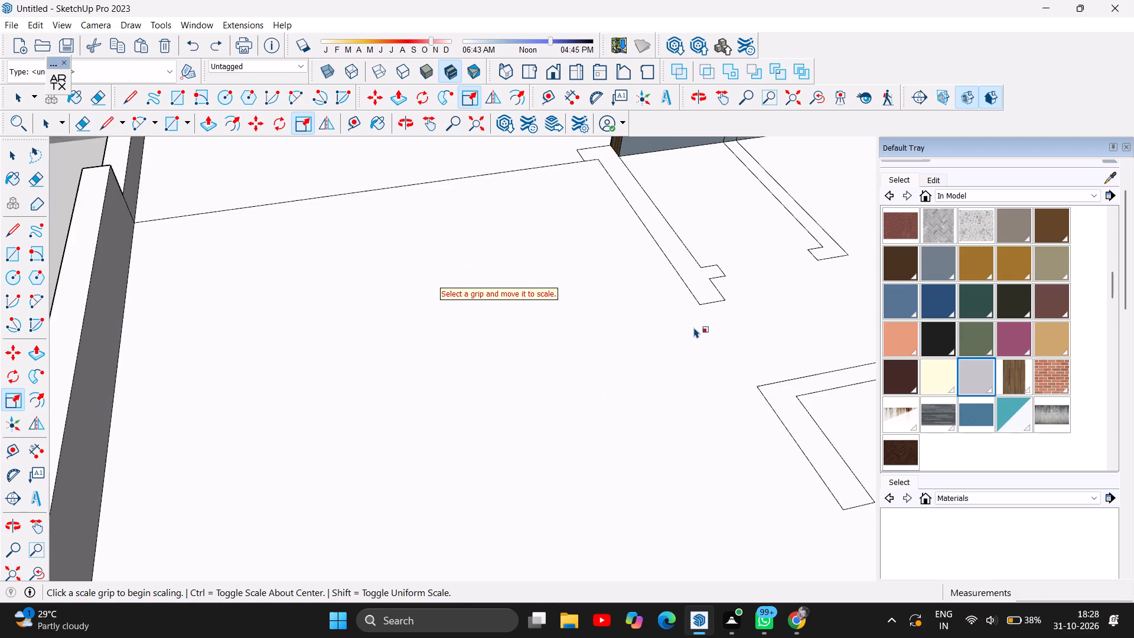
pyautogui.scroll(-5, 693, 328)
pyautogui.scroll(-5, 496, 416)
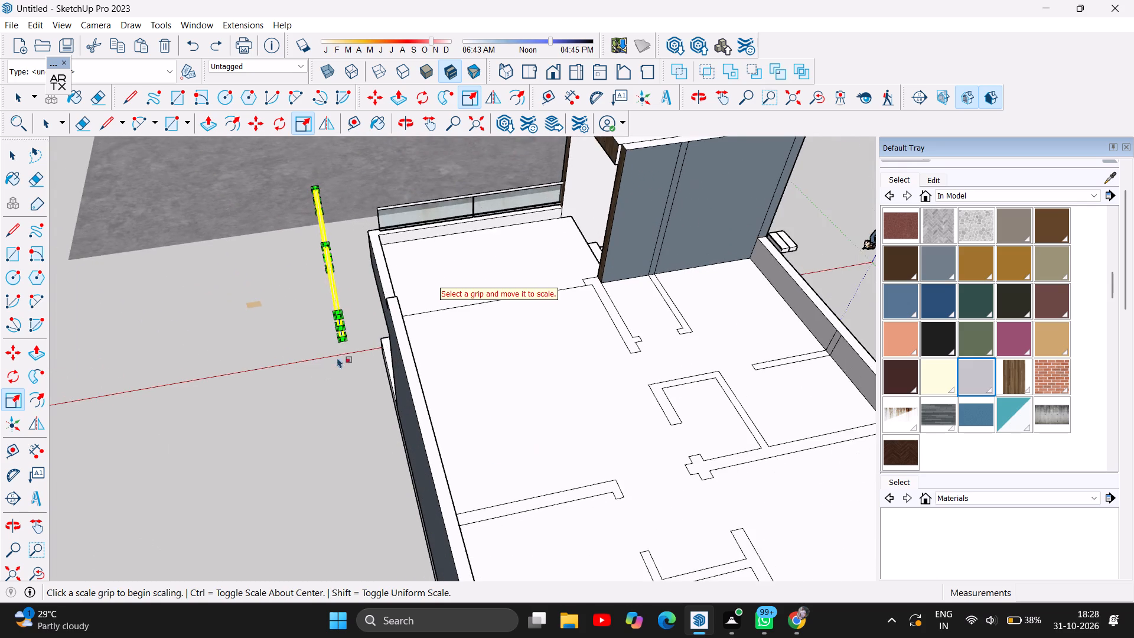
pyautogui.scroll(2, 351, 354)
pyautogui.scroll(1, 345, 296)
pyautogui.scroll(-5, 294, 312)
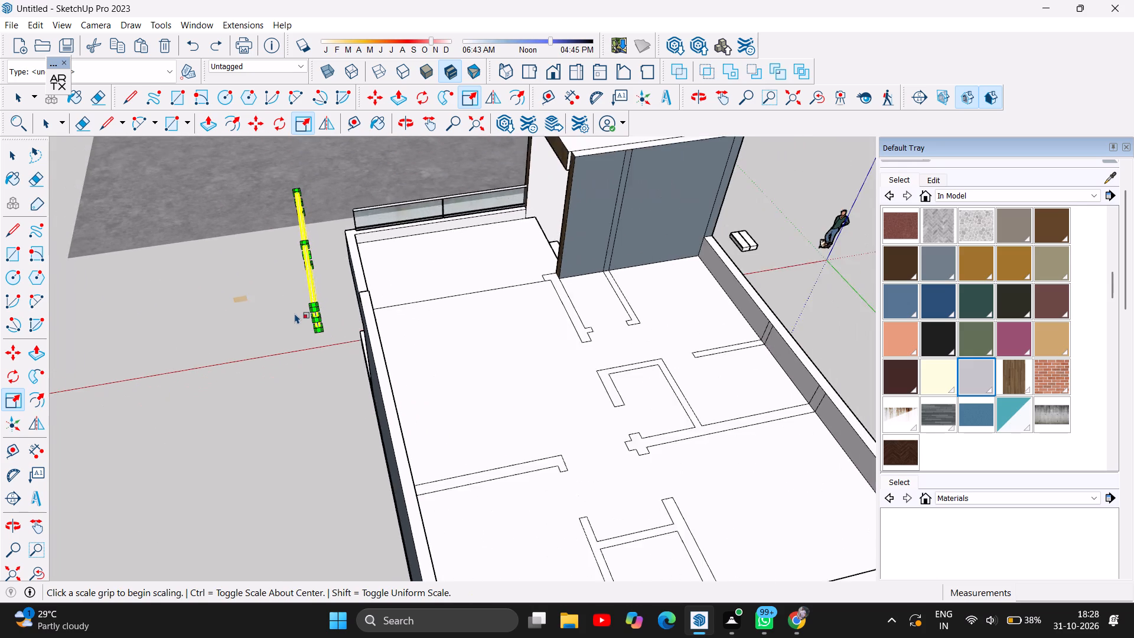
pyautogui.scroll(-1, 295, 313)
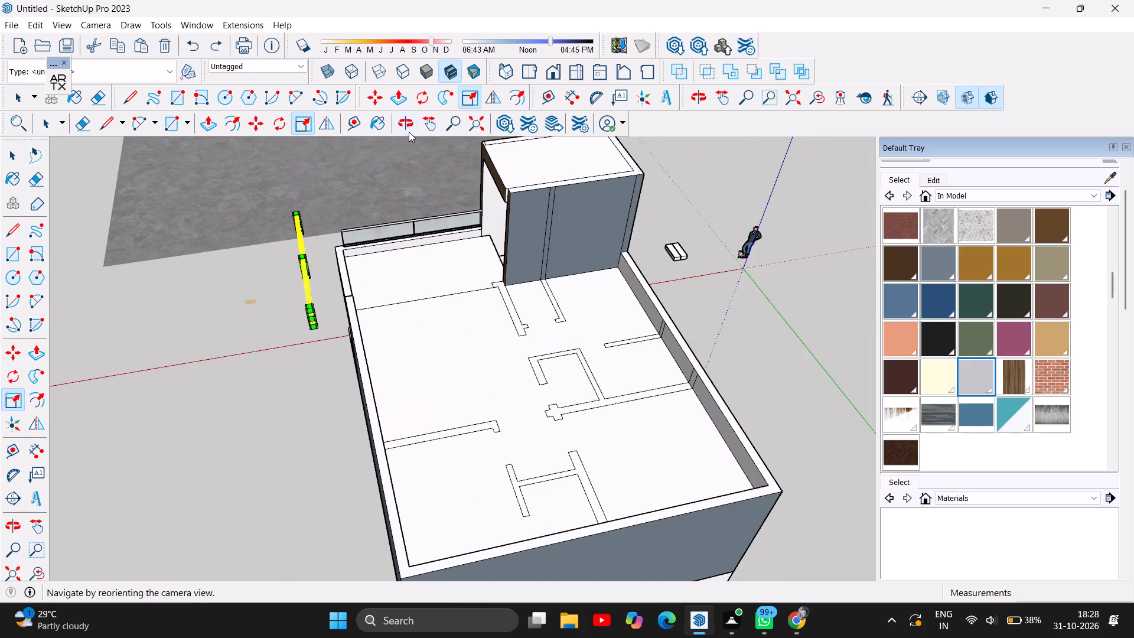
pyautogui.click(409, 128)
pyautogui.moveTo(283, 316); pyautogui.dragTo(765, 206)
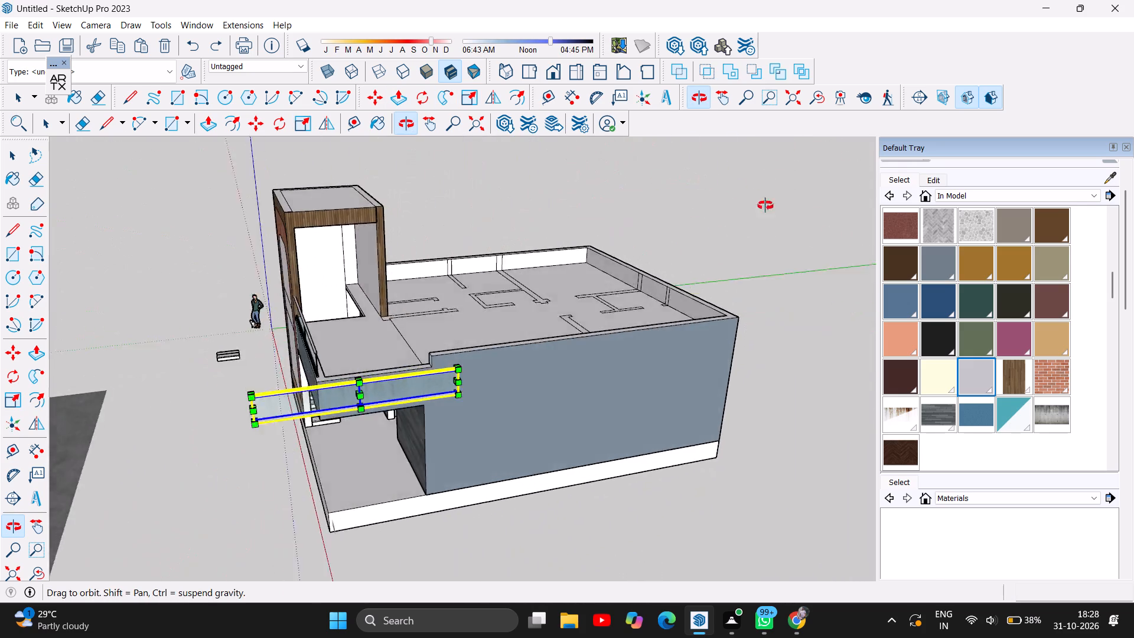
pyautogui.moveTo(765, 206); pyautogui.dragTo(170, 377)
pyautogui.click(175, 374)
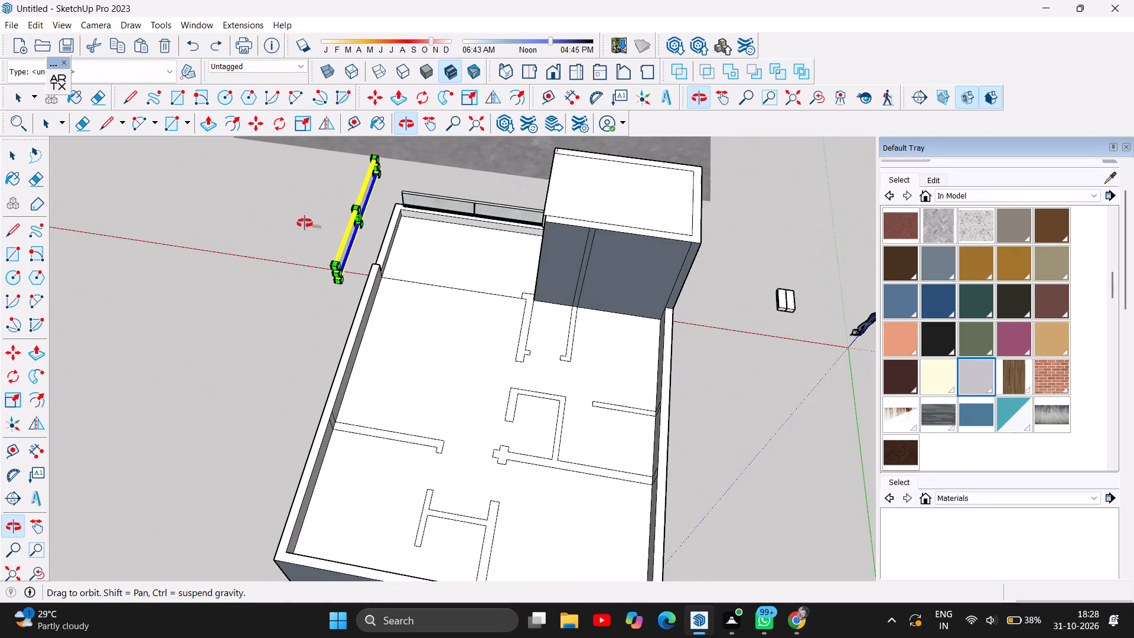
pyautogui.scroll(3, 352, 191)
pyautogui.scroll(4, 292, 251)
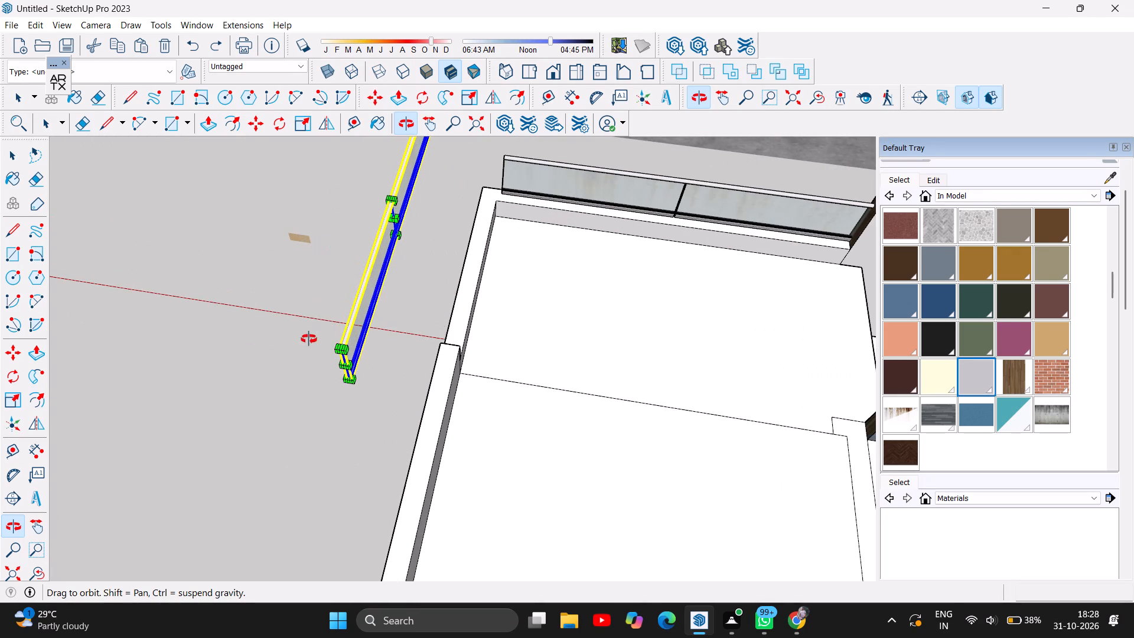
pyautogui.scroll(-4, 506, 415)
pyautogui.moveTo(327, 357); pyautogui.dragTo(414, 357)
pyautogui.scroll(4, 464, 379)
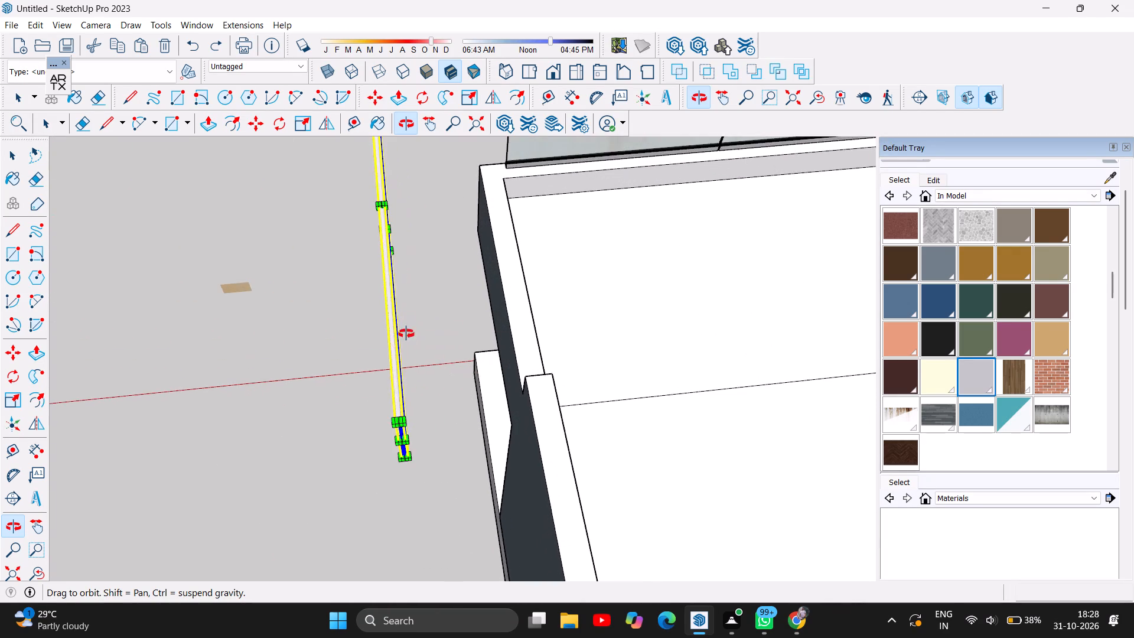
pyautogui.scroll(2, 404, 288)
pyautogui.scroll(-3, 404, 282)
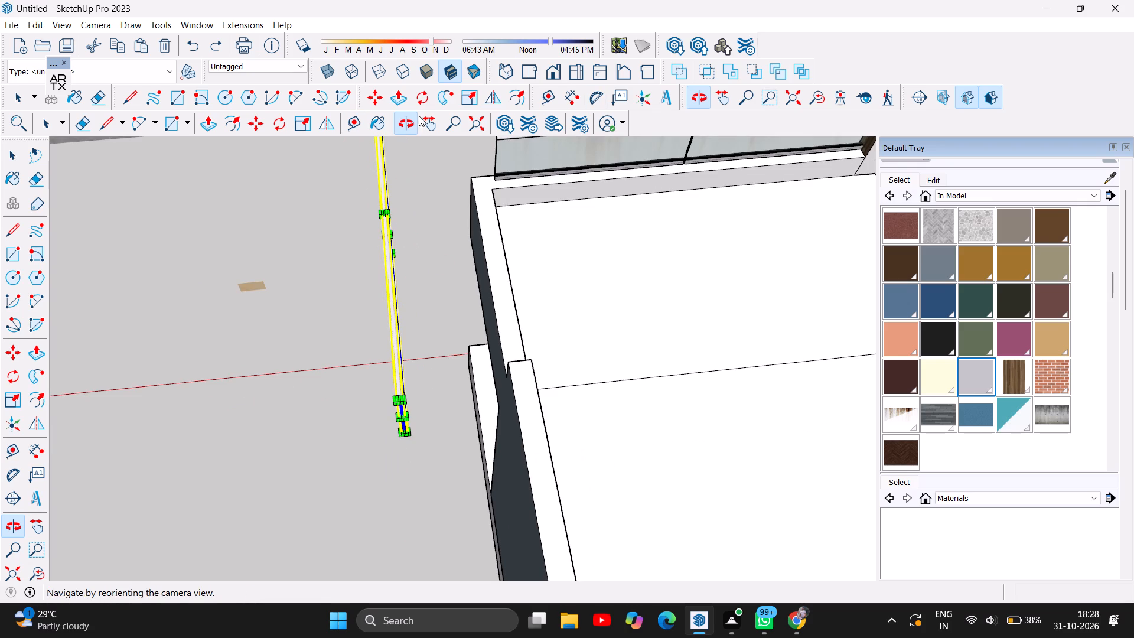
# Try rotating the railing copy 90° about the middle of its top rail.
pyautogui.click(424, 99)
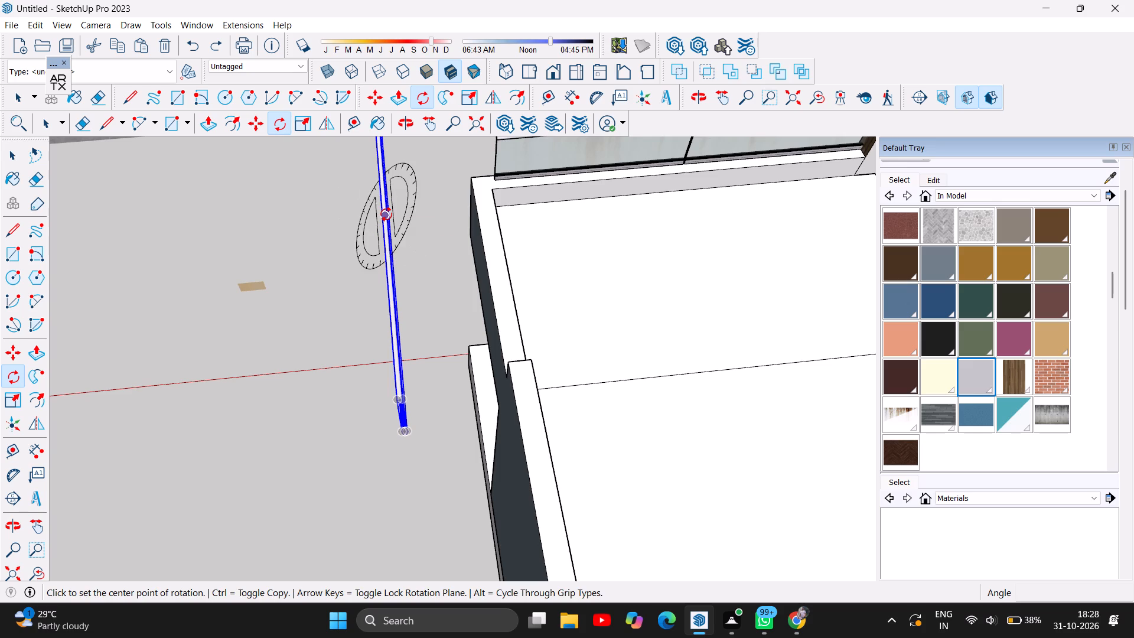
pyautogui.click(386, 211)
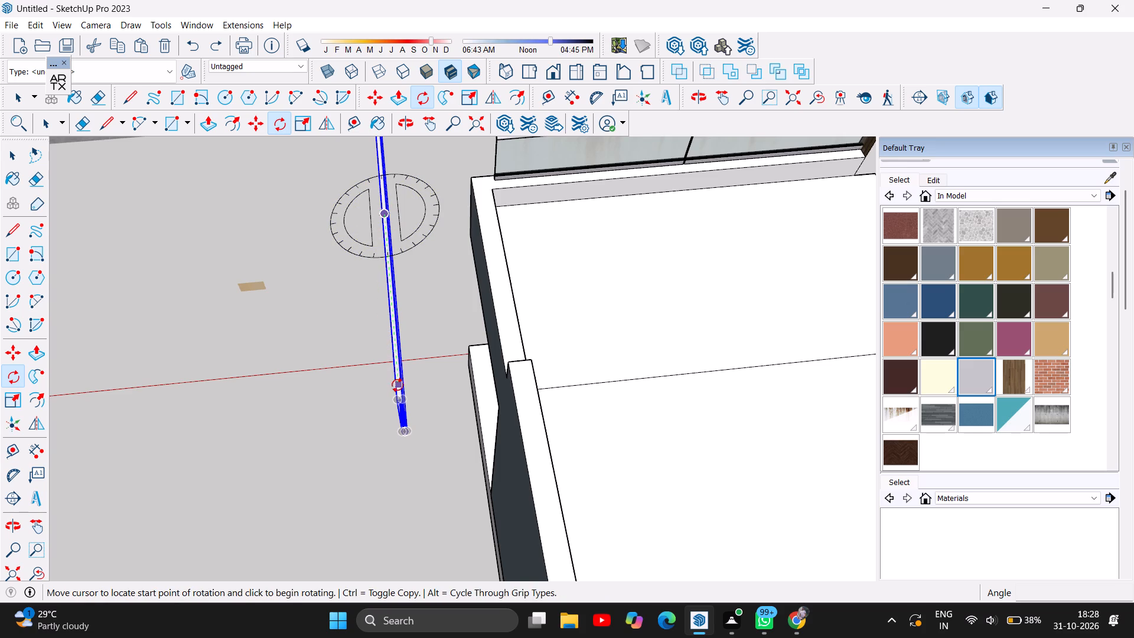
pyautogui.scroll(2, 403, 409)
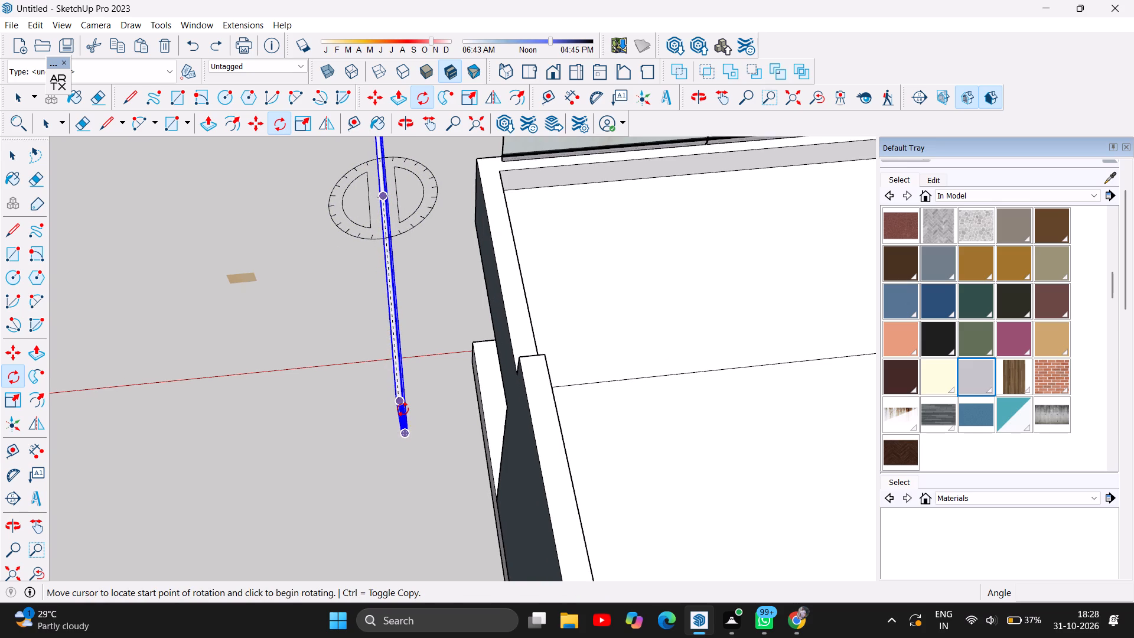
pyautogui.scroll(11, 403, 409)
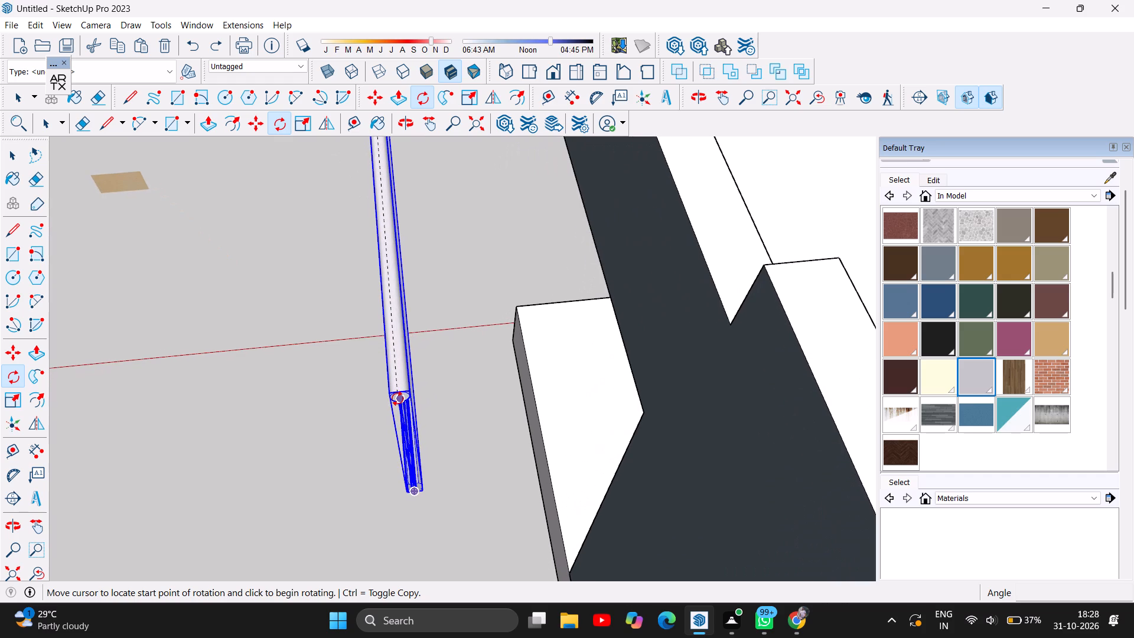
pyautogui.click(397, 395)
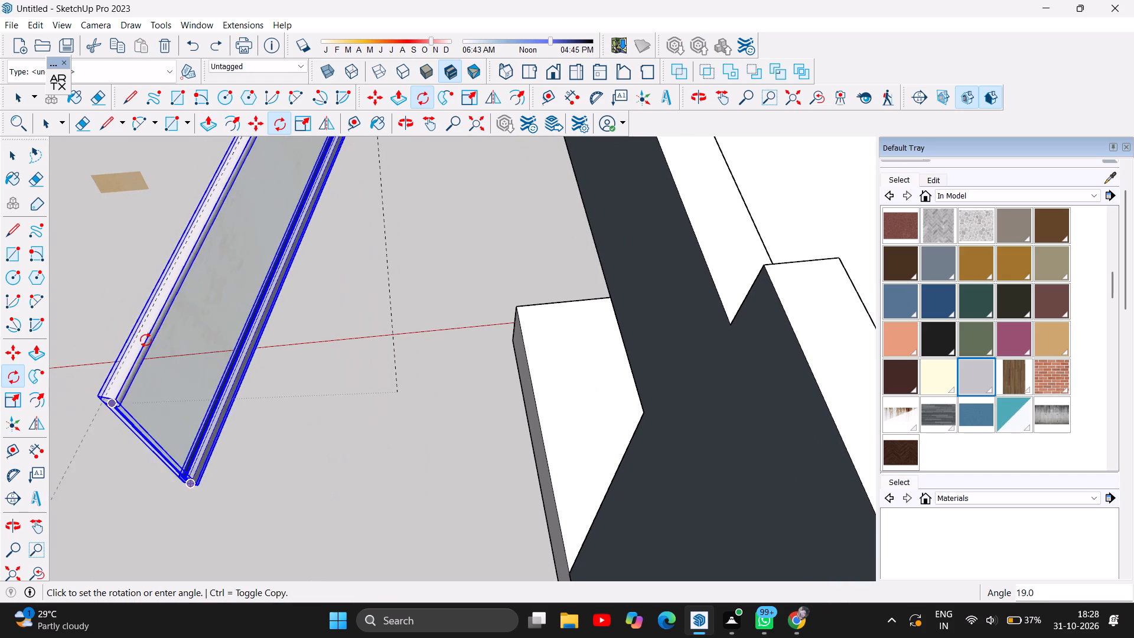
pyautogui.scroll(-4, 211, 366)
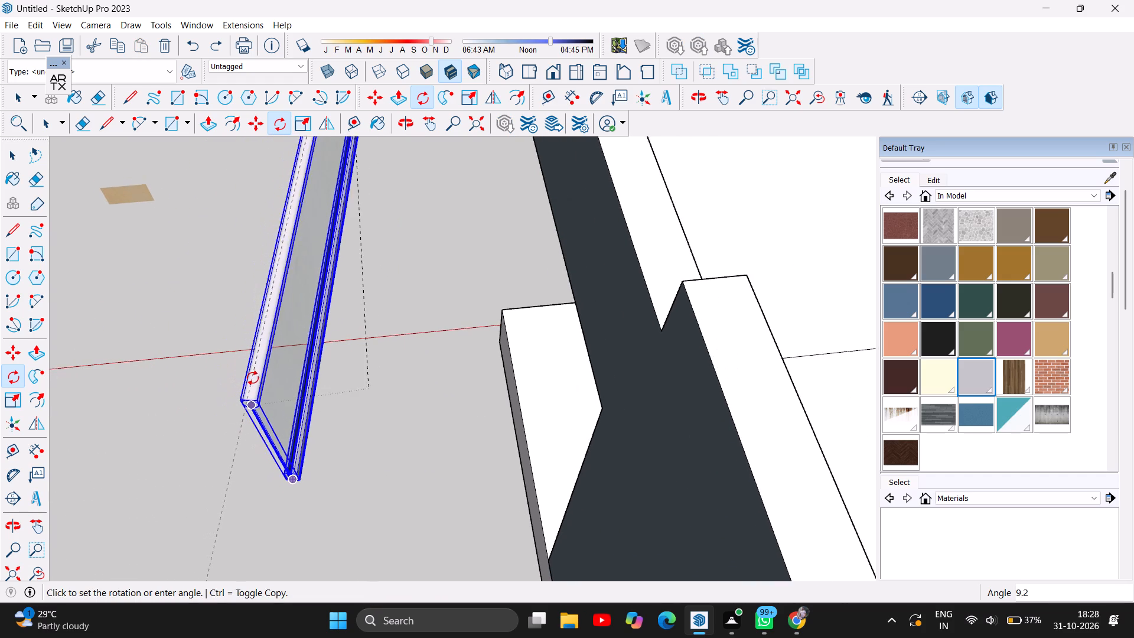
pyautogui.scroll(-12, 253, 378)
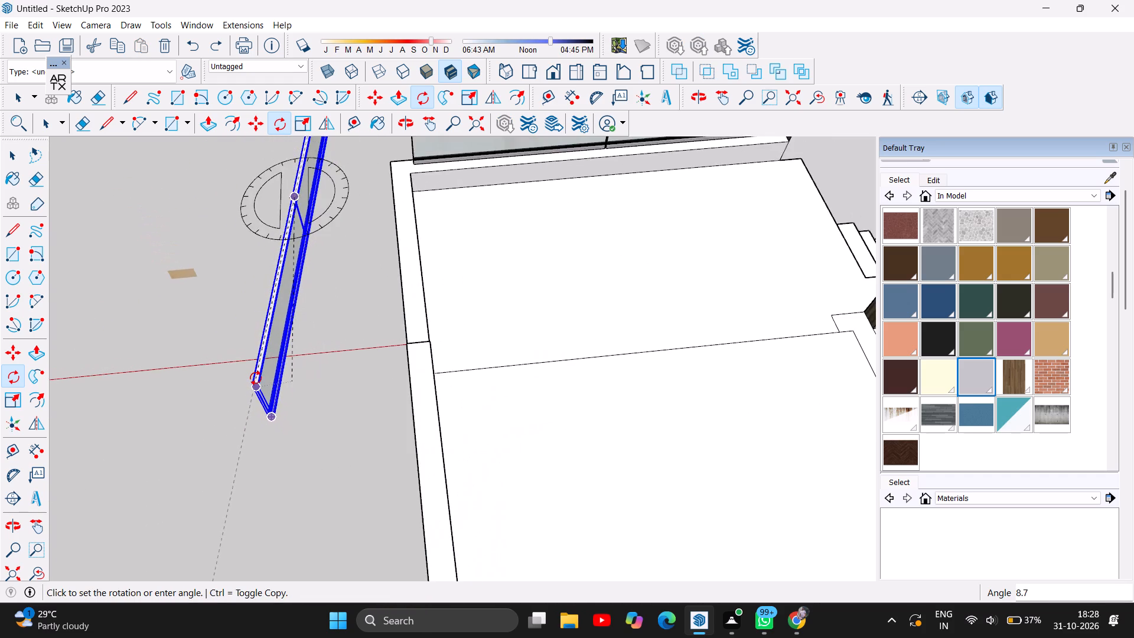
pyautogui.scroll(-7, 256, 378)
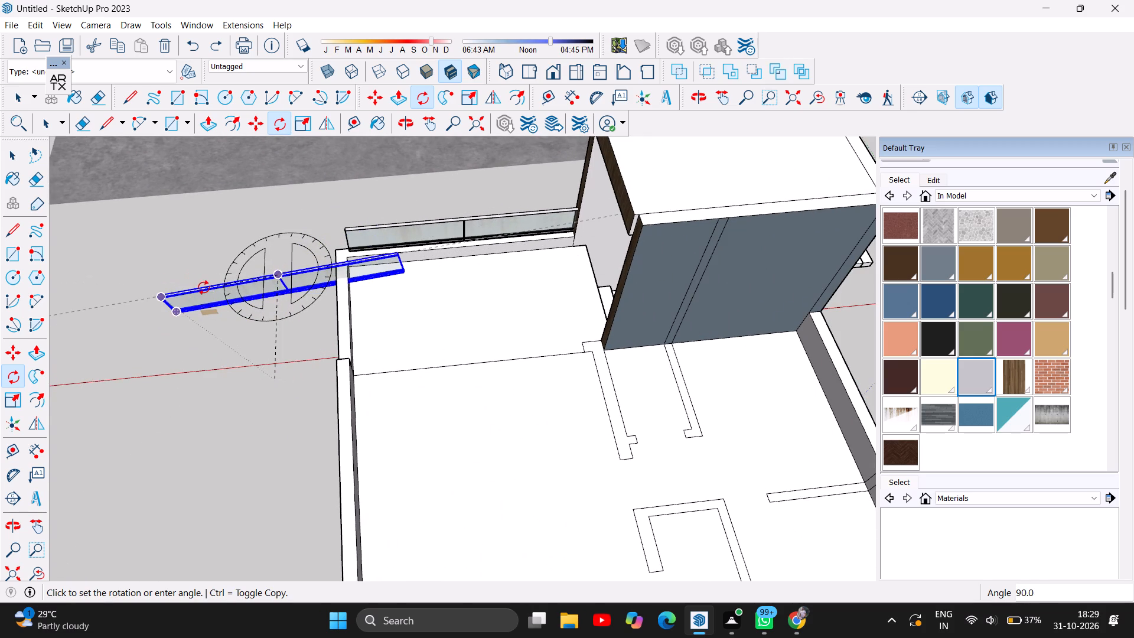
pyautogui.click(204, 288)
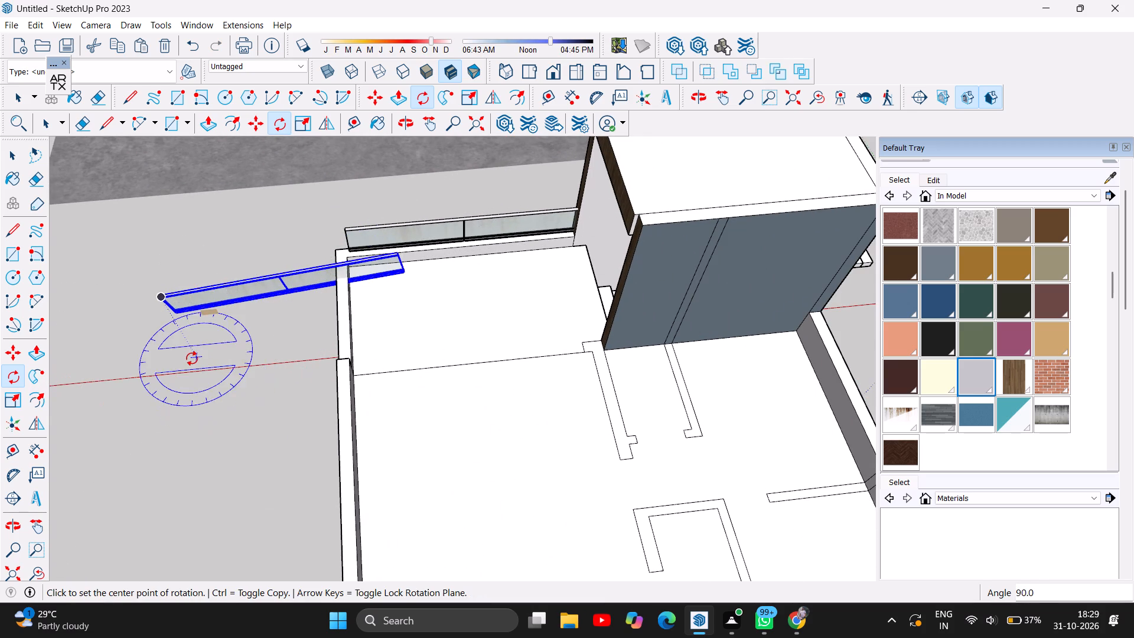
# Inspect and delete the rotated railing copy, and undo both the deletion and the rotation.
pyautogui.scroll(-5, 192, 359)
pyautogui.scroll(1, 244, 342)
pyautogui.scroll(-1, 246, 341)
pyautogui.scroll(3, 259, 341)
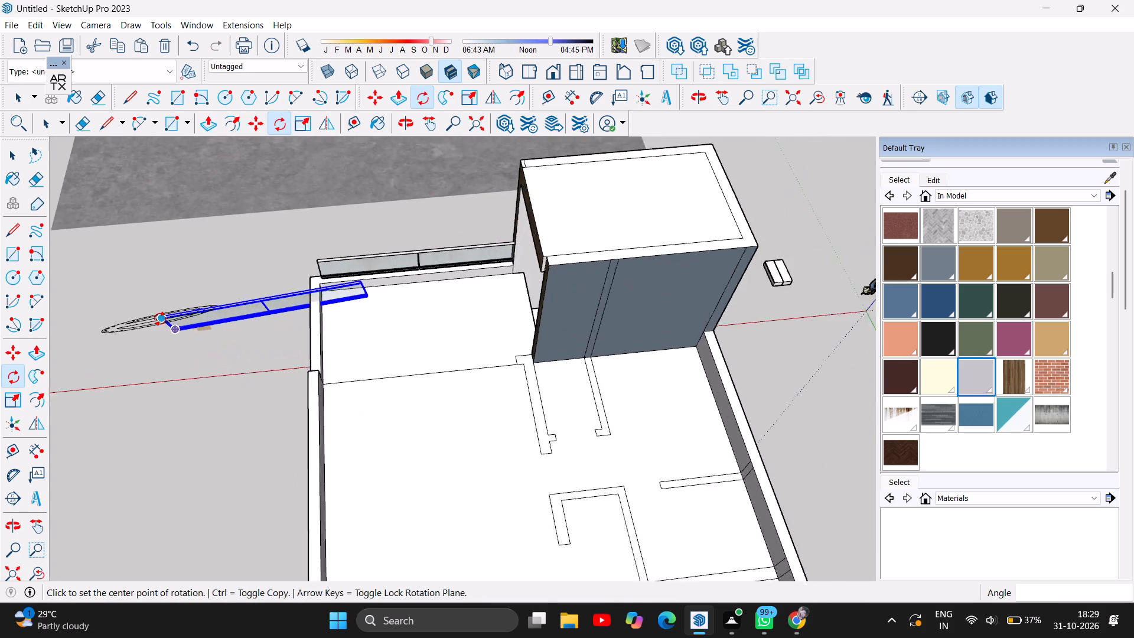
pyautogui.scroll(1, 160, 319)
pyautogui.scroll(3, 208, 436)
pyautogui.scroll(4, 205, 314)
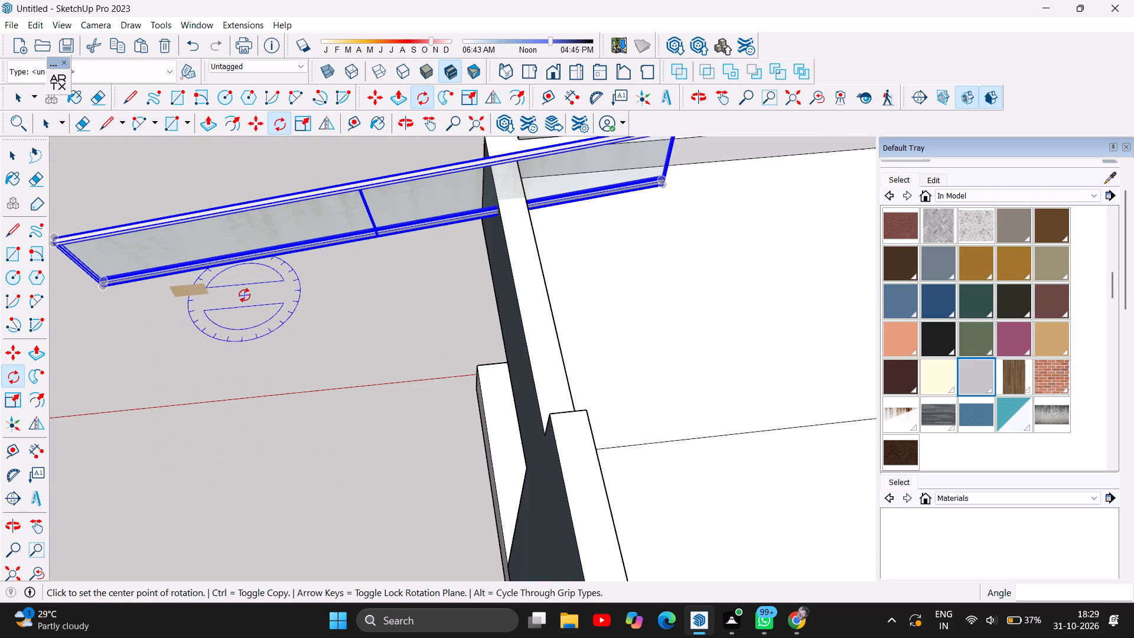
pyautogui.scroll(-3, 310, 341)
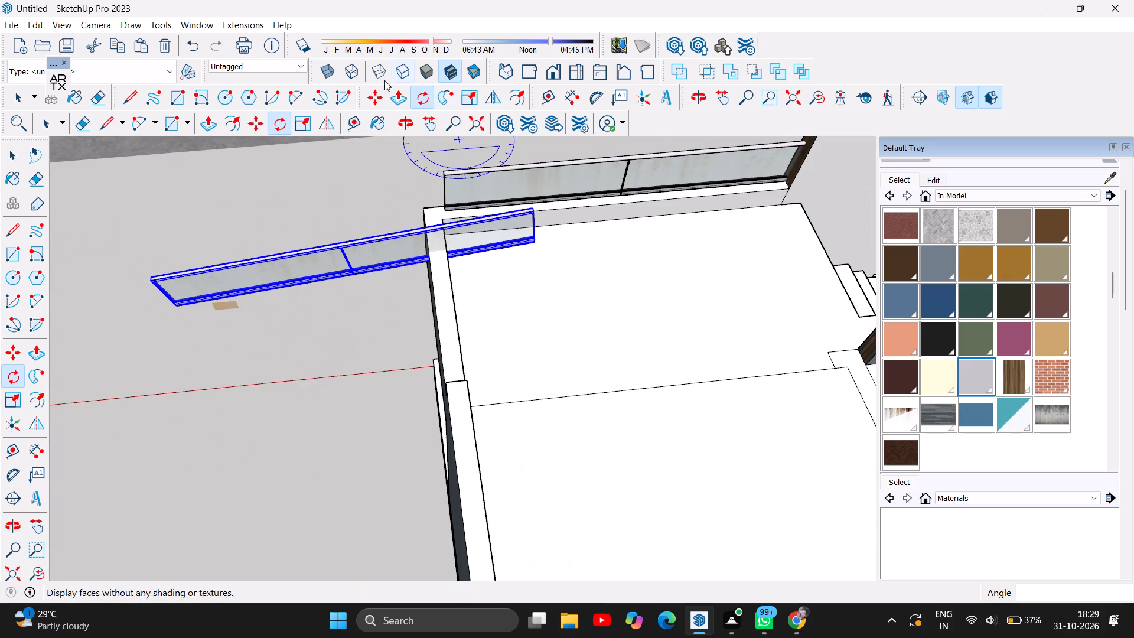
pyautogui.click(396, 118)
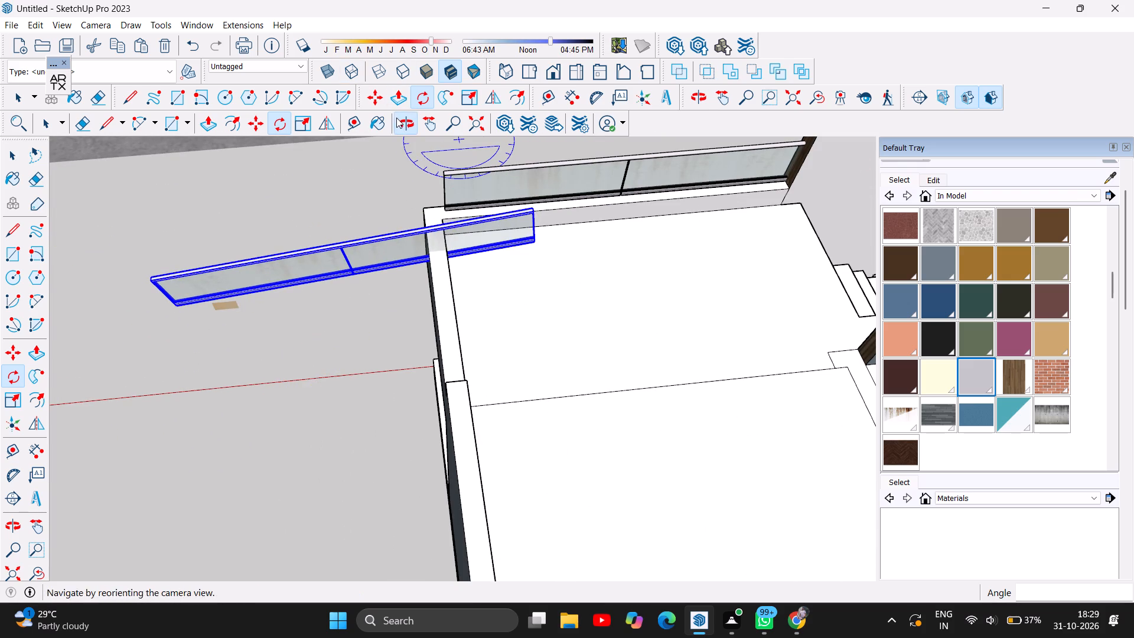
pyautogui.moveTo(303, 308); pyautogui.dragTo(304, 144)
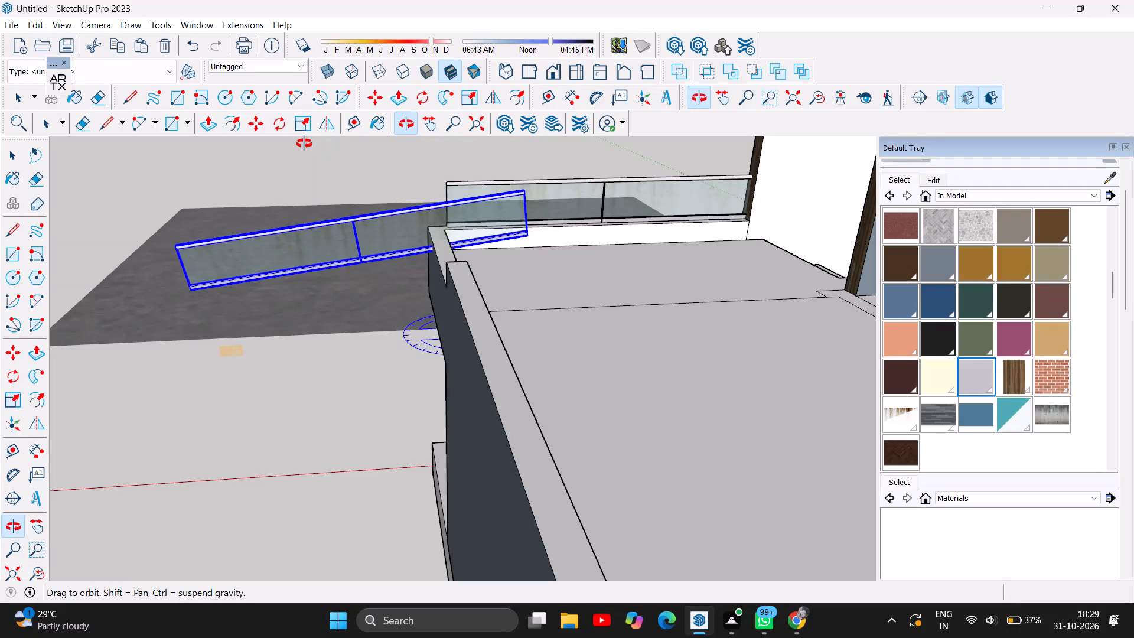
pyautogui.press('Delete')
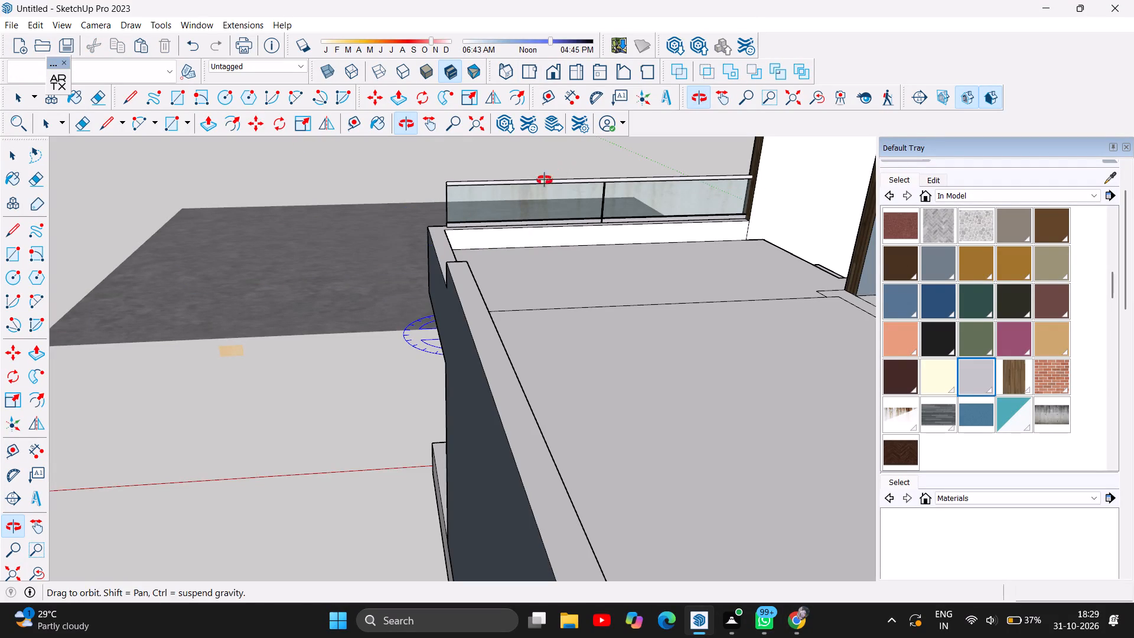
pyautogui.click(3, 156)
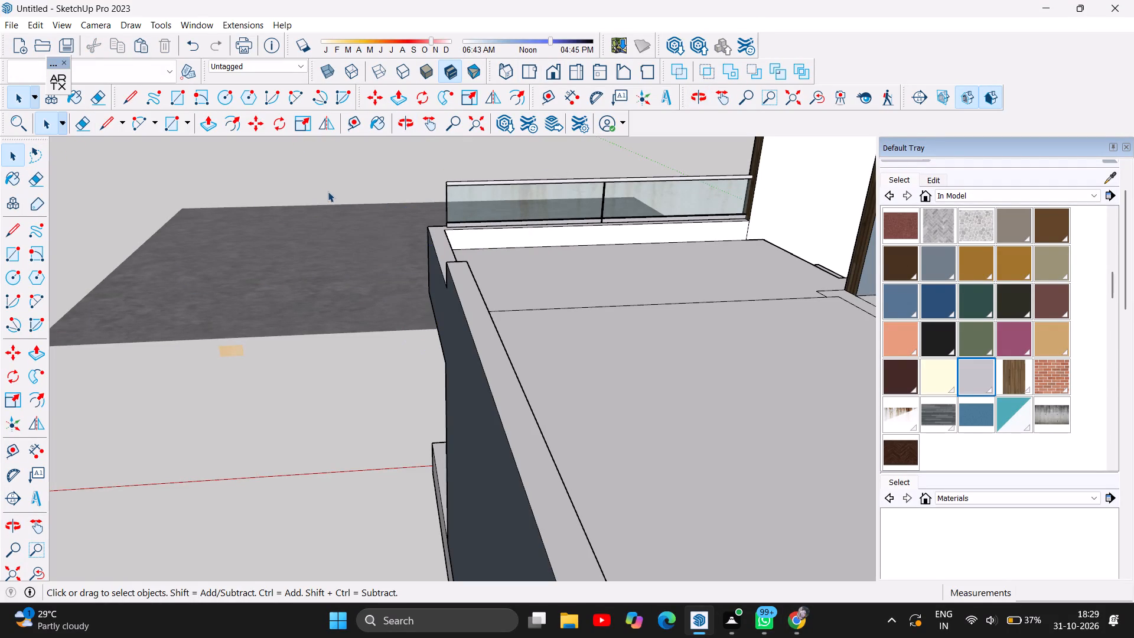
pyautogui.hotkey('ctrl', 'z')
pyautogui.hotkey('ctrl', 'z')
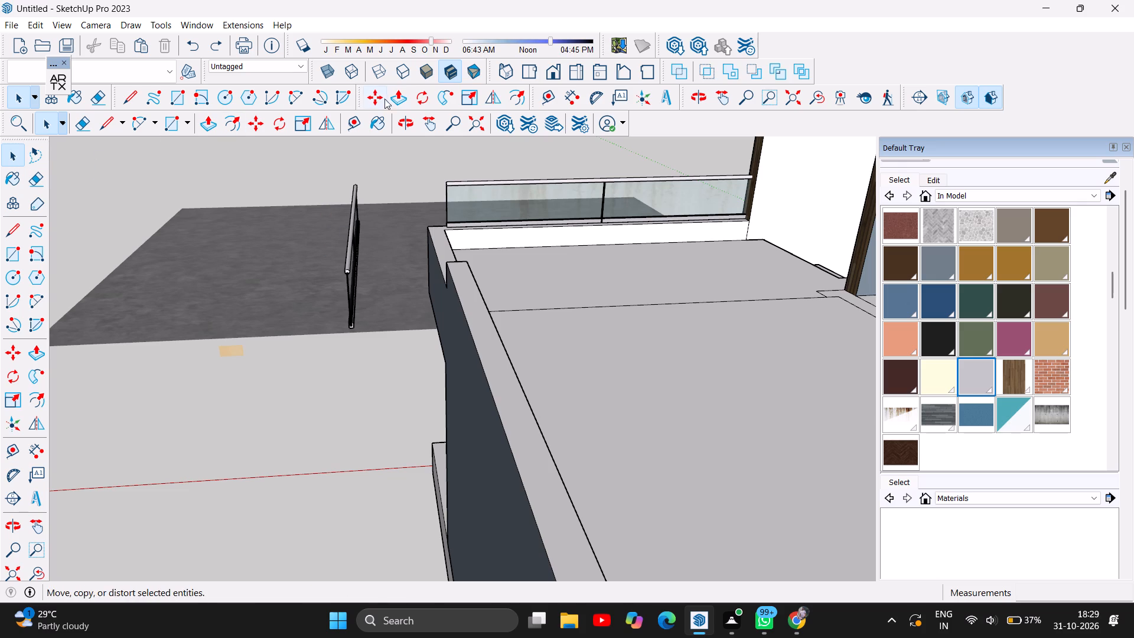
# Move the railing copy to the terrace's side parapet so its end meets the corner end of the front railing.
pyautogui.click(379, 99)
pyautogui.click(346, 263)
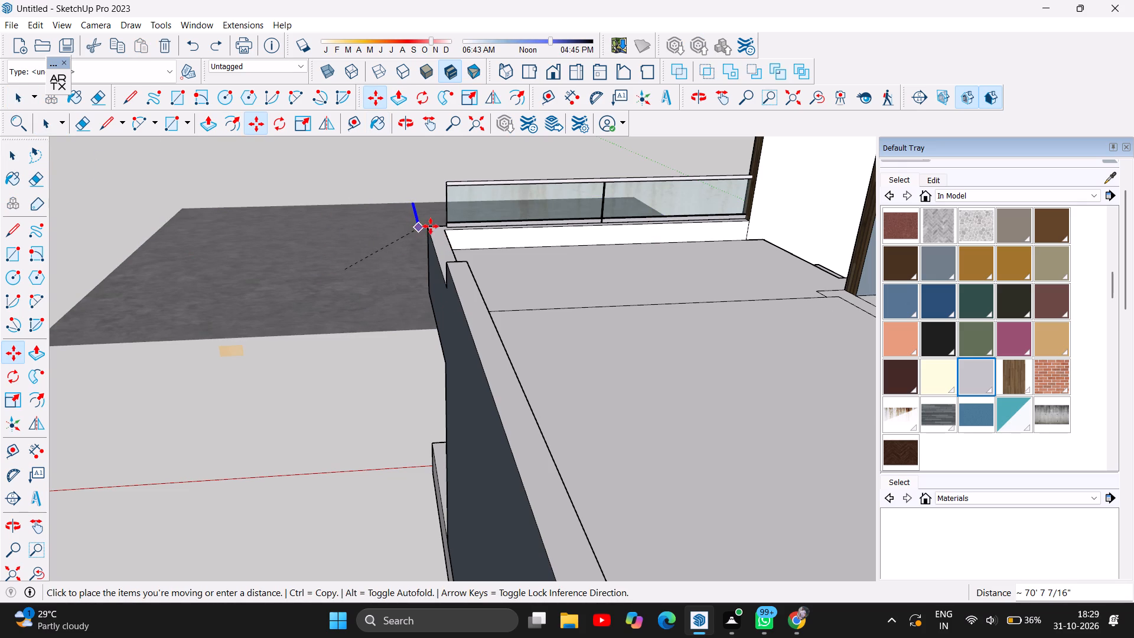
pyautogui.click(455, 184)
pyautogui.moveTo(437, 175); pyautogui.dragTo(441, 217)
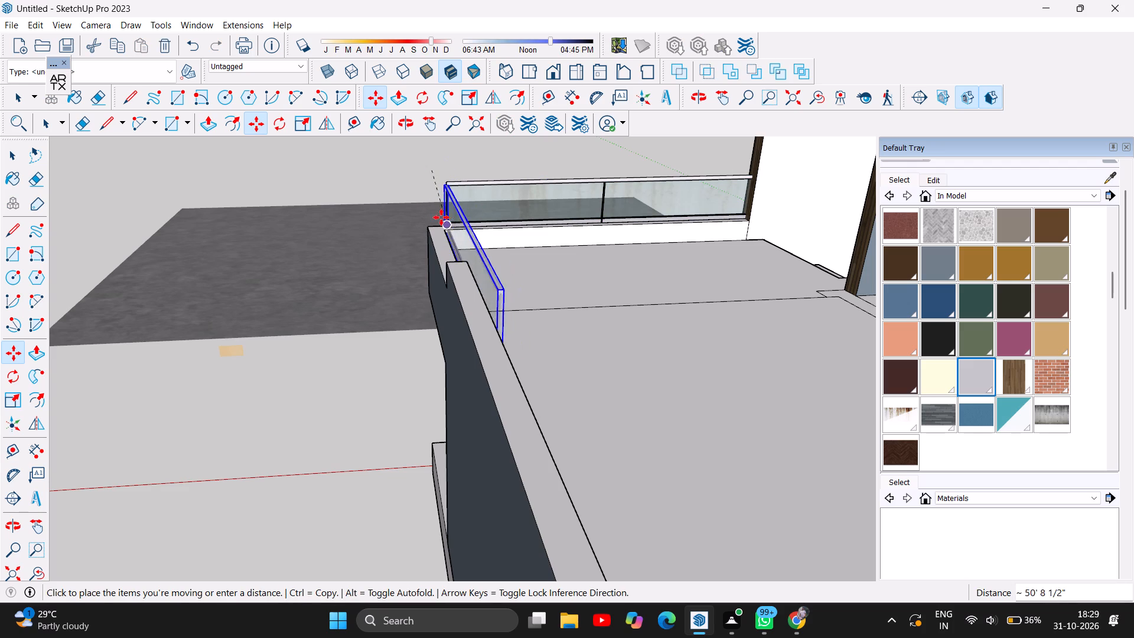
pyautogui.moveTo(441, 217); pyautogui.dragTo(444, 216)
pyautogui.click(447, 204)
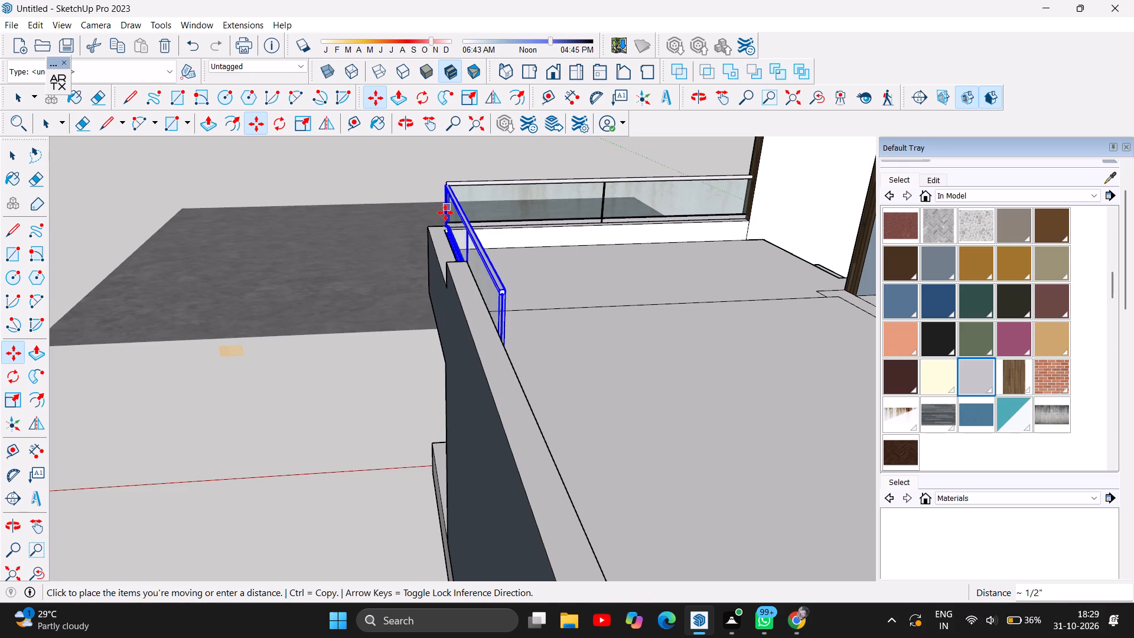
pyautogui.click(445, 213)
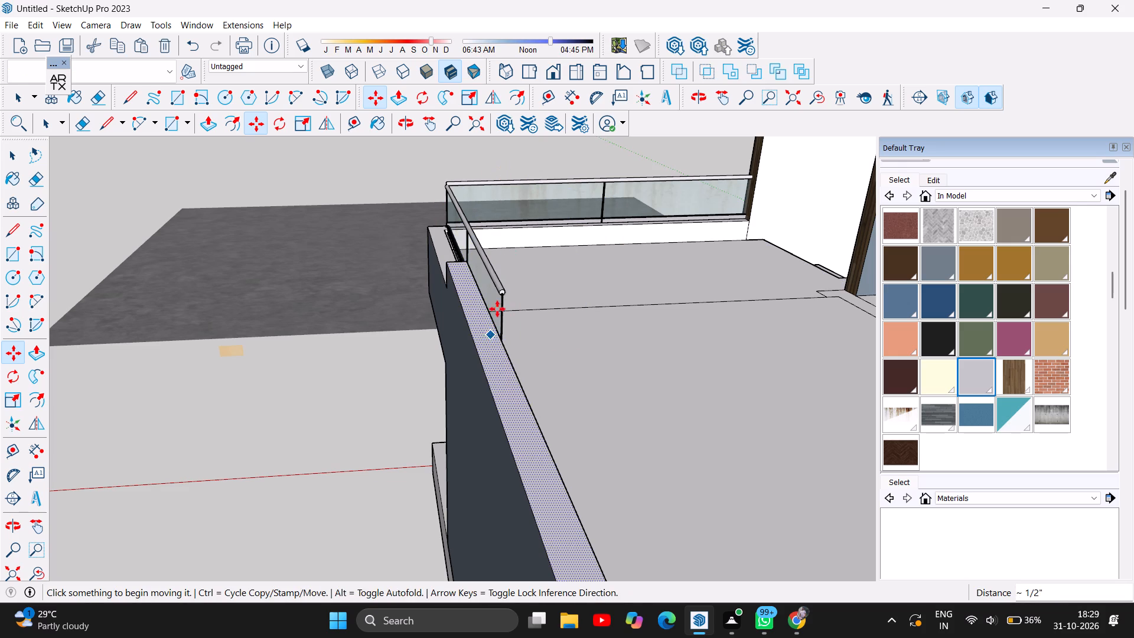
# Scale the side railing along the red axis by about 0.63, shortening it towards the front corner.
pyautogui.click(19, 163)
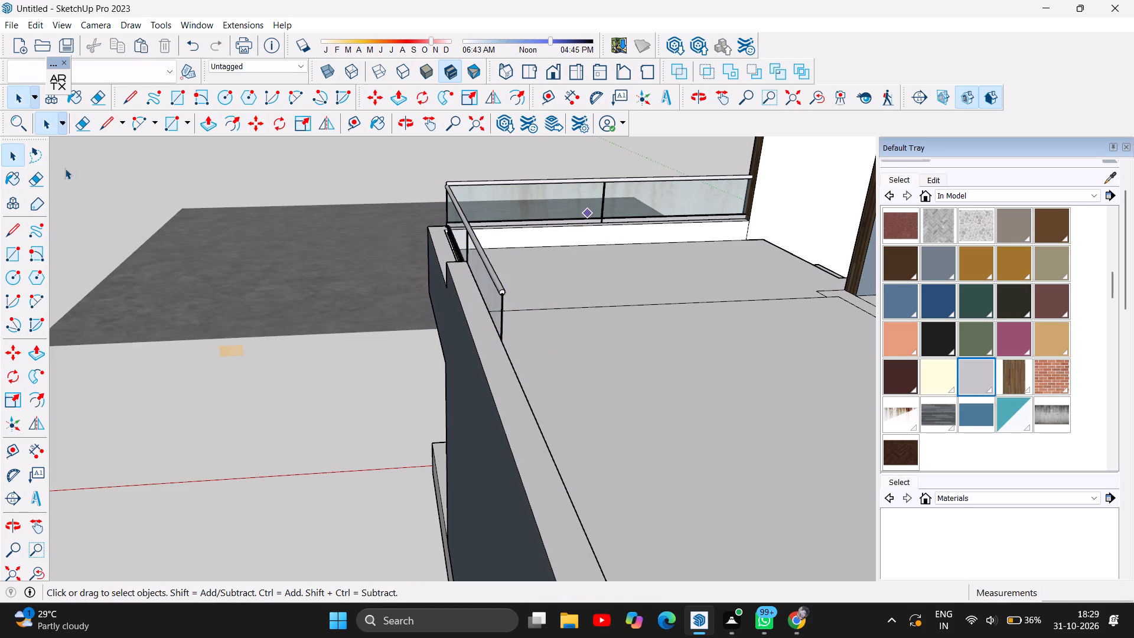
pyautogui.click(503, 310)
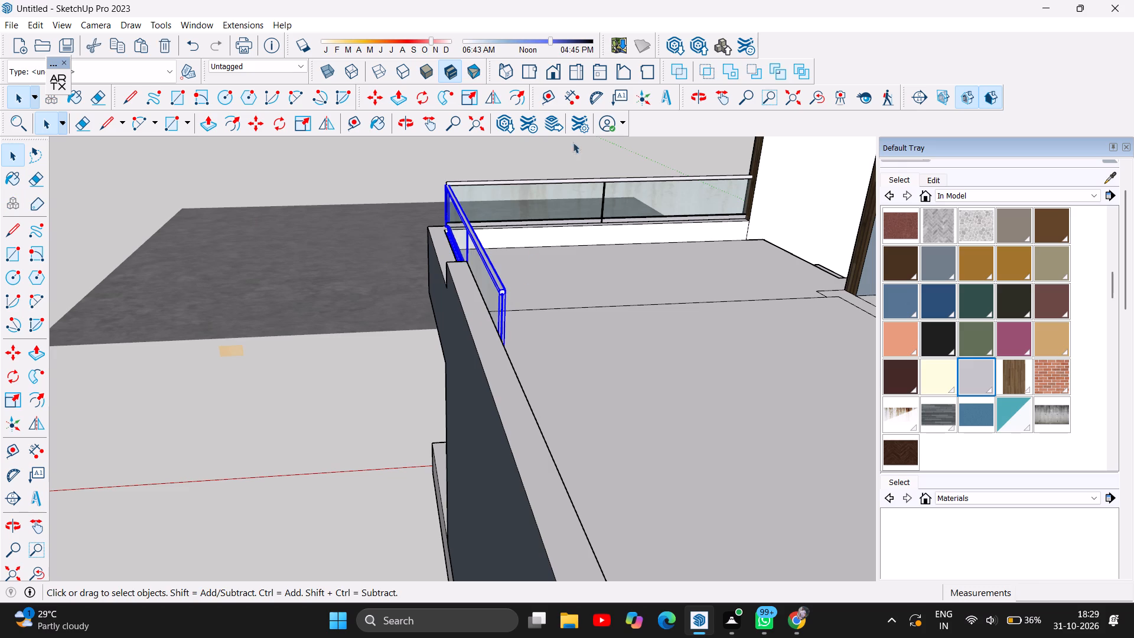
pyautogui.click(402, 123)
pyautogui.moveTo(566, 271); pyautogui.dragTo(491, 243)
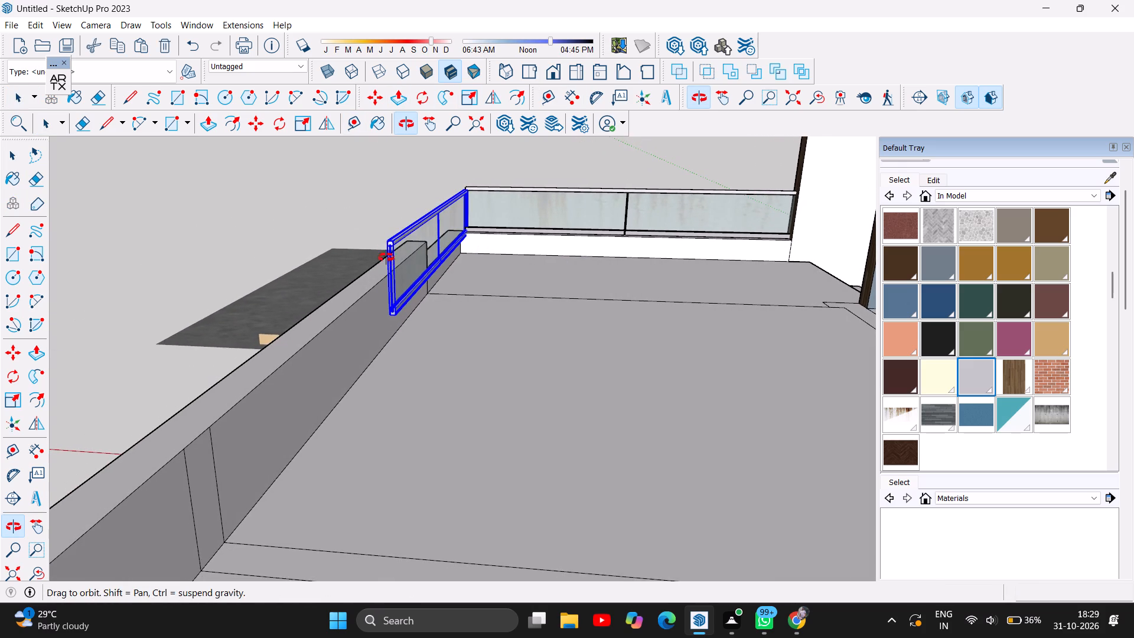
pyautogui.scroll(5, 426, 267)
pyautogui.scroll(2, 377, 276)
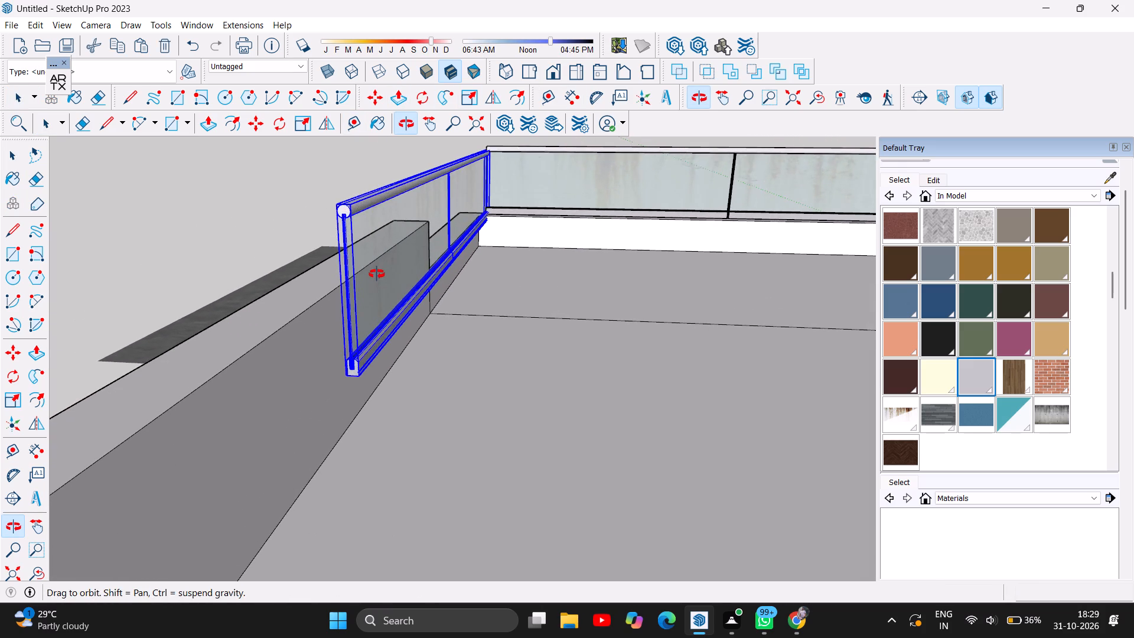
pyautogui.scroll(2, 377, 274)
pyautogui.click(8, 400)
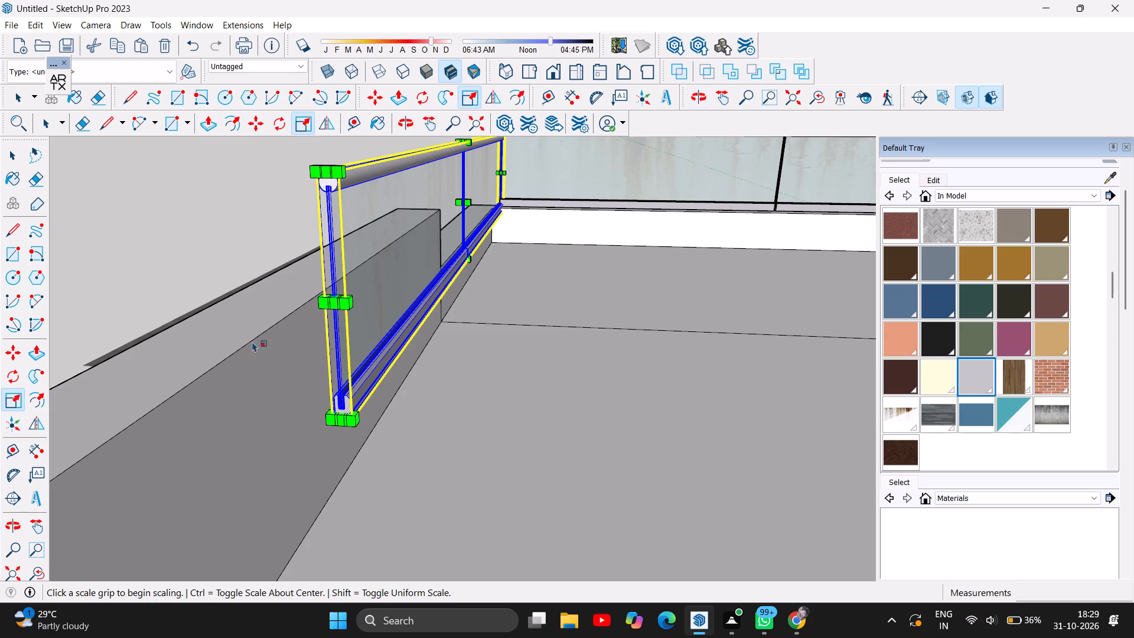
pyautogui.moveTo(336, 304); pyautogui.dragTo(340, 300)
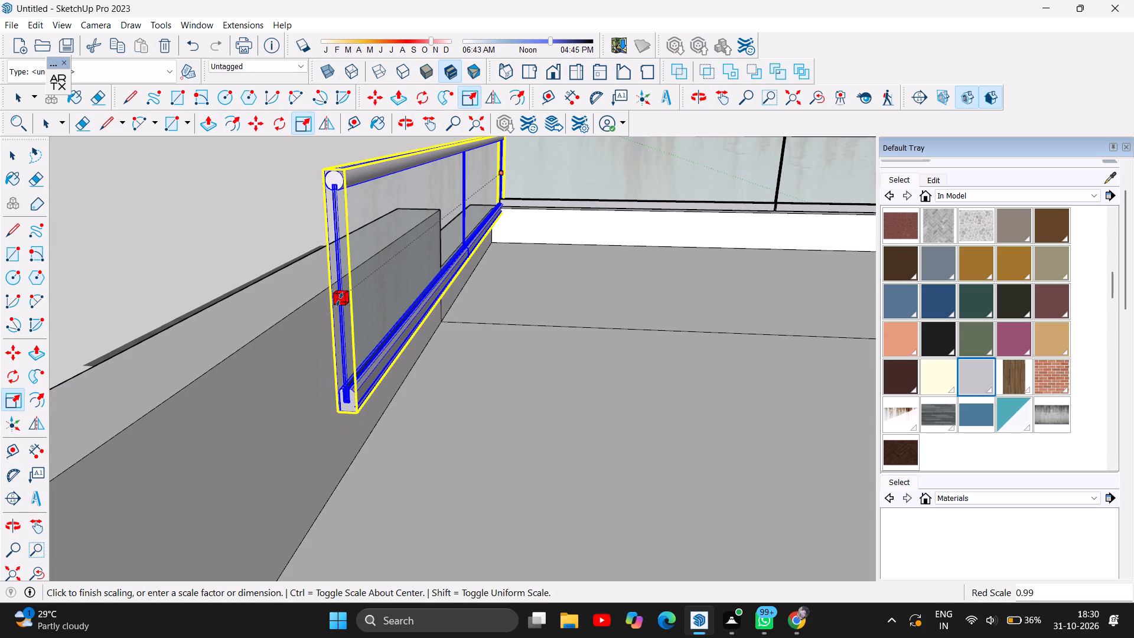
pyautogui.moveTo(340, 300); pyautogui.dragTo(447, 234)
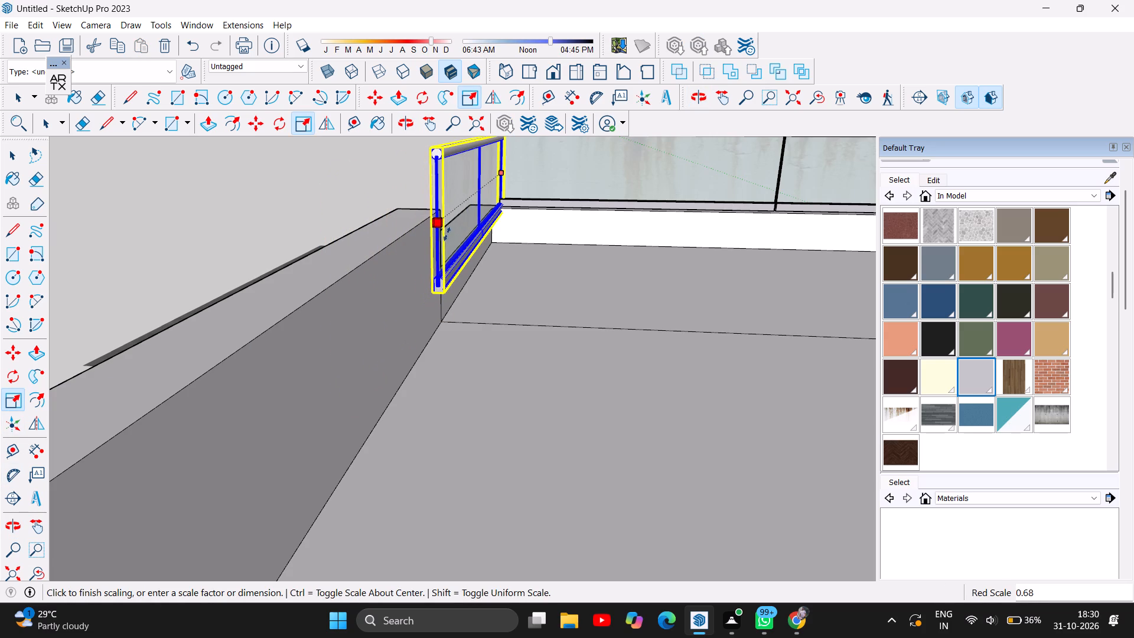
pyautogui.moveTo(447, 234); pyautogui.dragTo(456, 226)
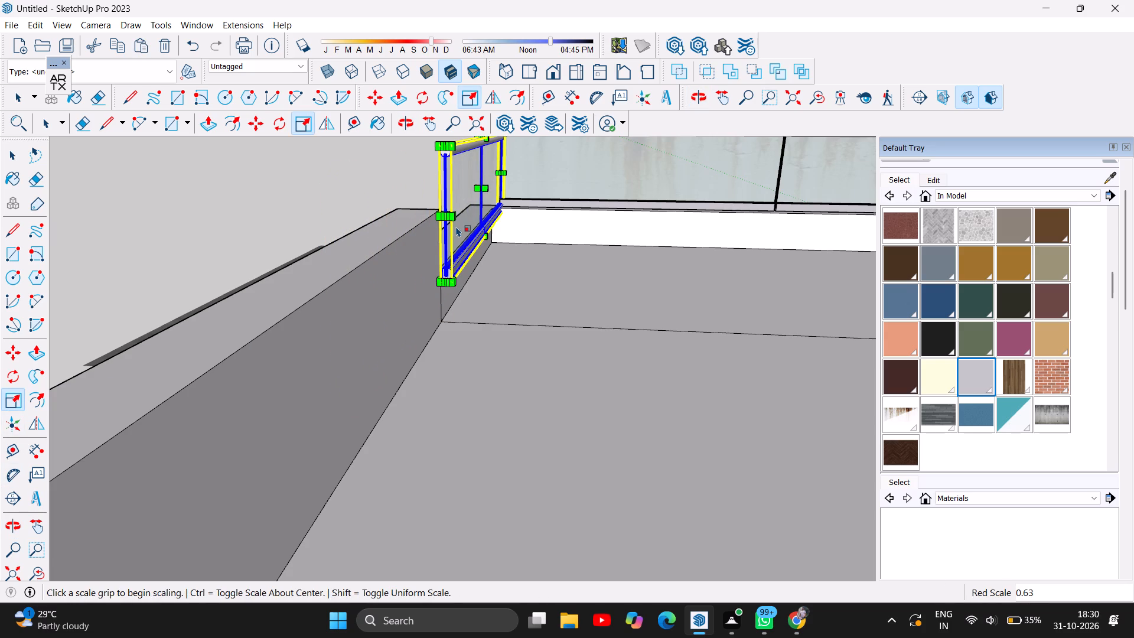
# Scale the side railing along the red axis by 0.95 so its free end meets the step in the side parapet.
pyautogui.click(396, 123)
pyautogui.moveTo(265, 263); pyautogui.dragTo(397, 343)
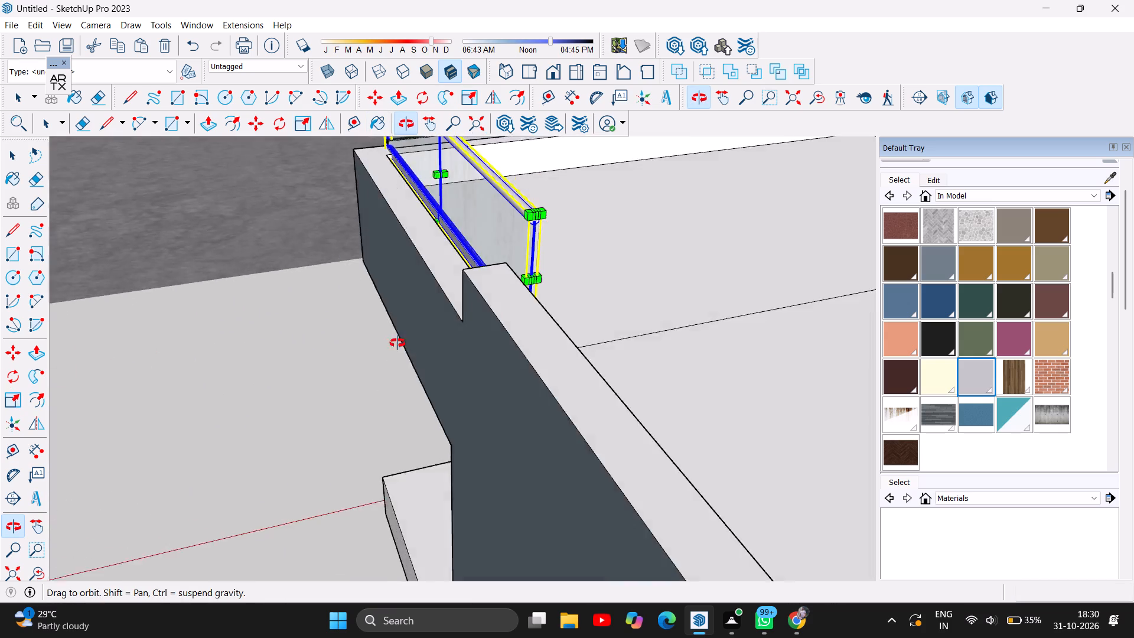
pyautogui.moveTo(397, 343); pyautogui.dragTo(170, 386)
pyautogui.scroll(-4, 170, 386)
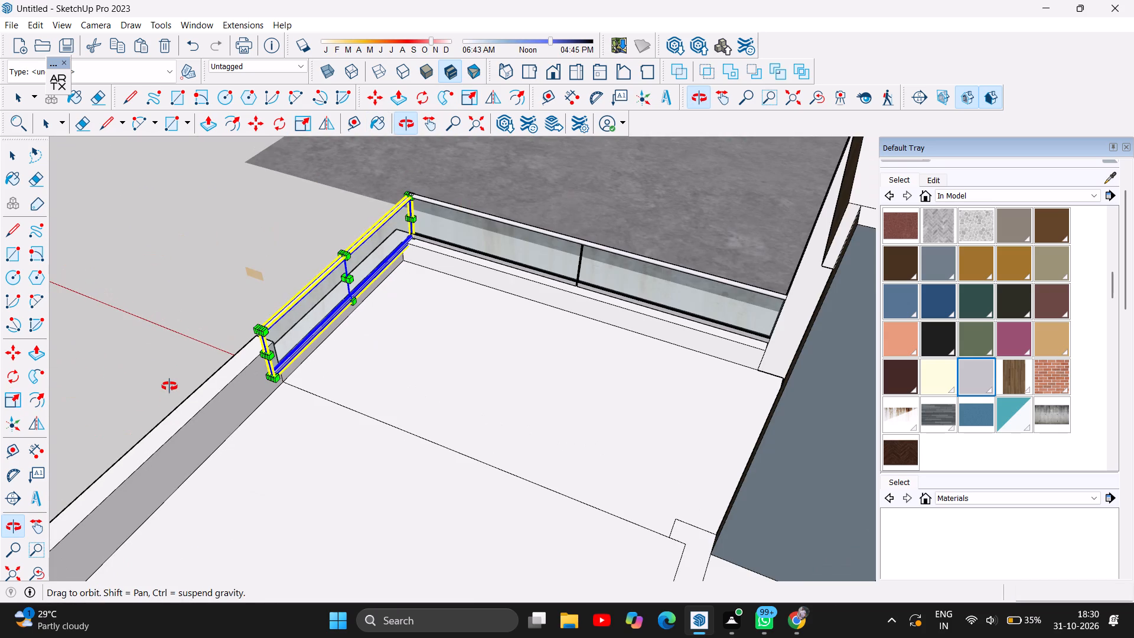
pyautogui.scroll(-1, 259, 321)
pyautogui.scroll(4, 292, 313)
pyautogui.scroll(2, 384, 308)
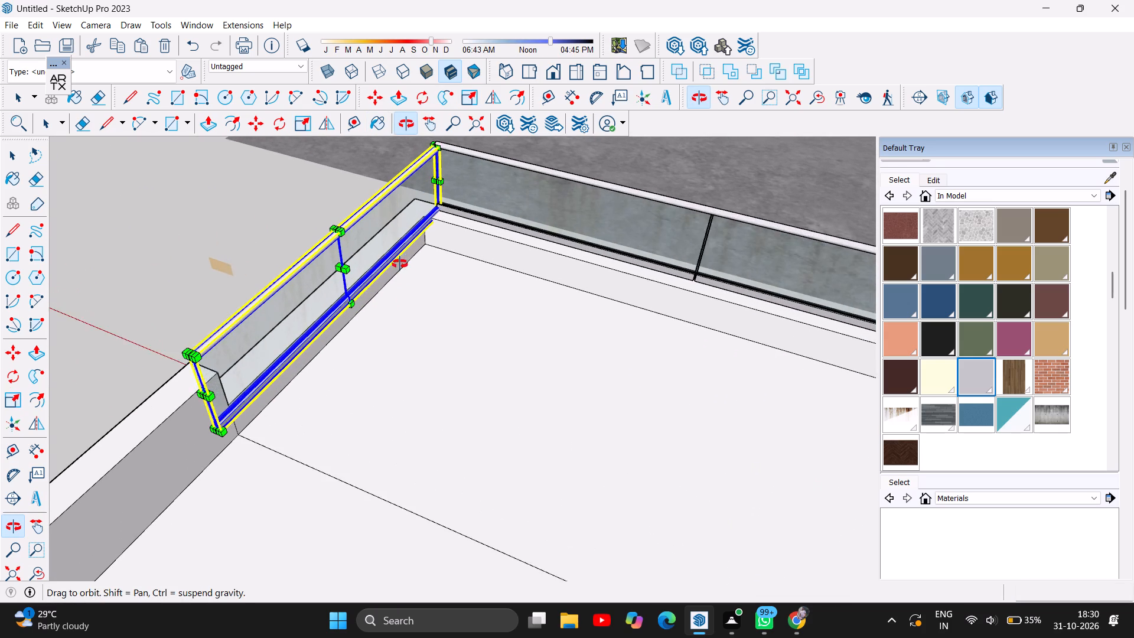
pyautogui.scroll(1, 400, 264)
pyautogui.scroll(8, 157, 431)
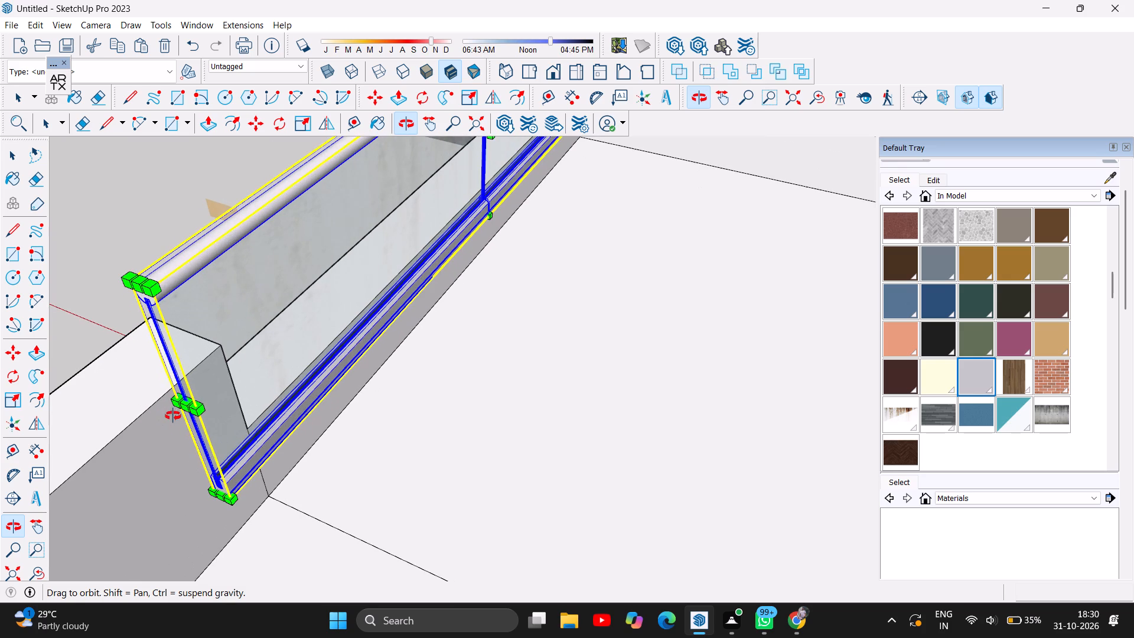
pyautogui.scroll(1, 173, 416)
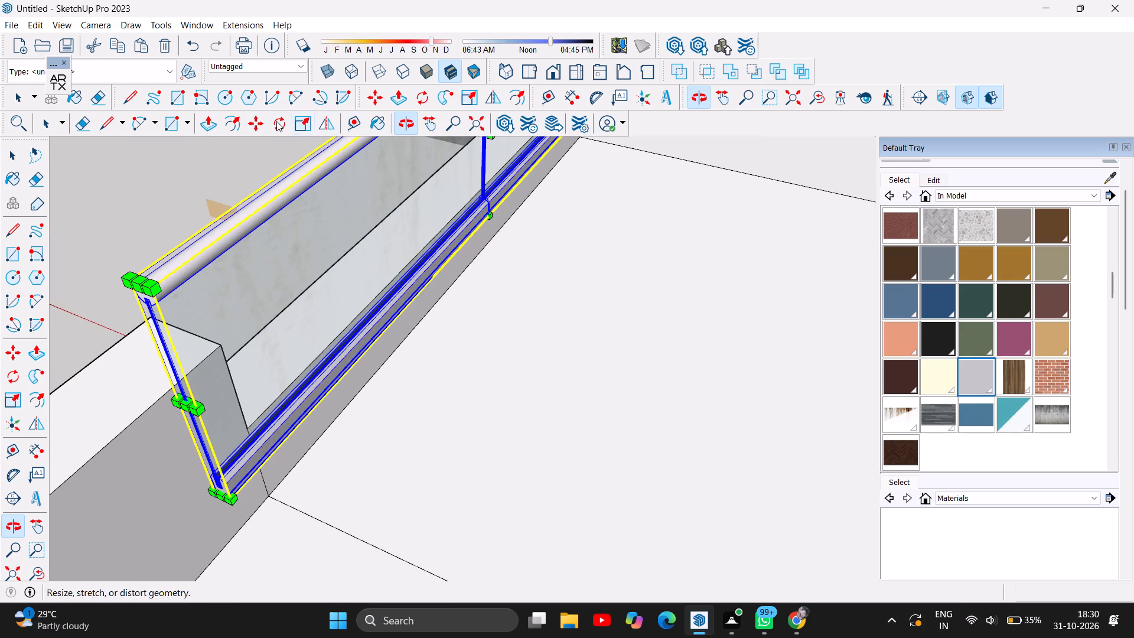
pyautogui.click(302, 129)
pyautogui.moveTo(185, 406); pyautogui.dragTo(240, 368)
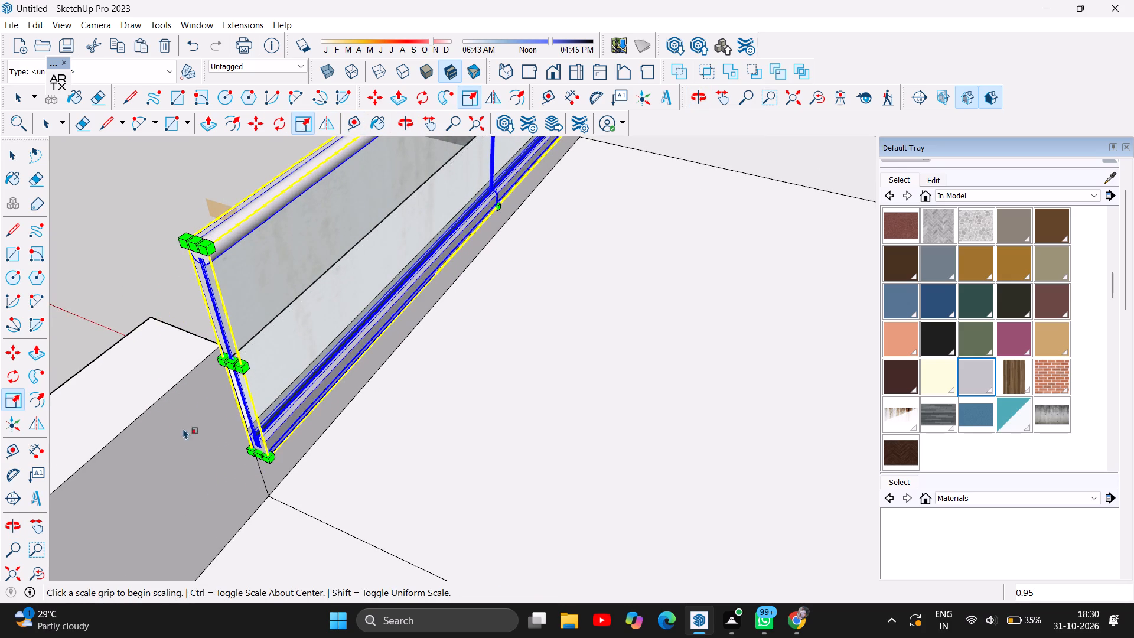
# Move the side railing slightly outward across the side parapet, away from the corner end of the front railing.
pyautogui.scroll(-4, 162, 464)
pyautogui.scroll(-4, 338, 520)
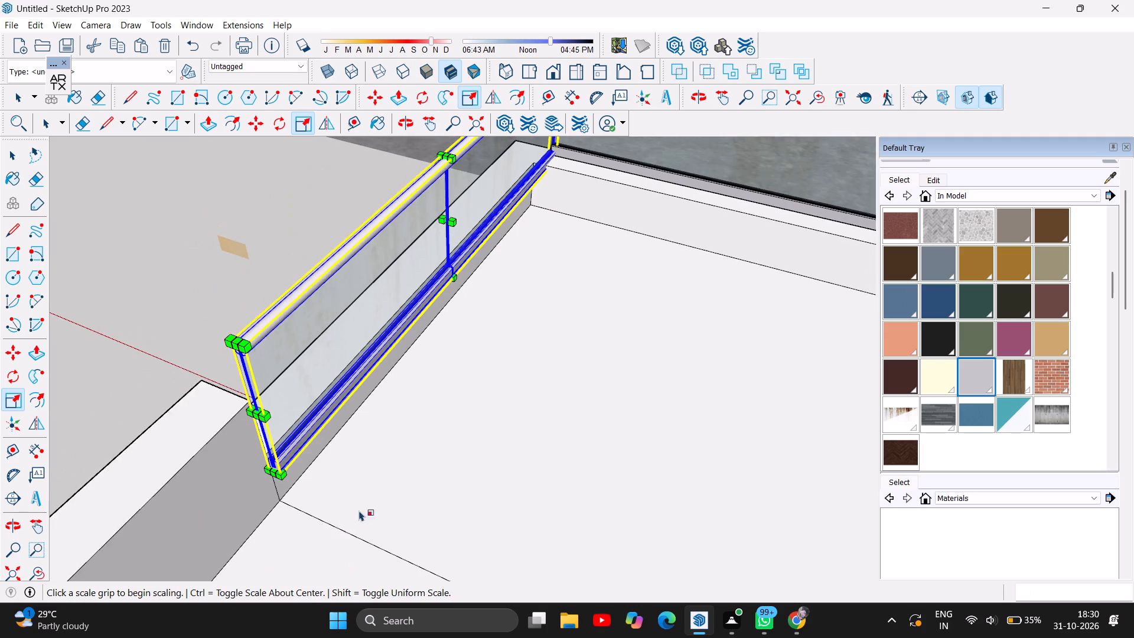
pyautogui.scroll(-4, 448, 468)
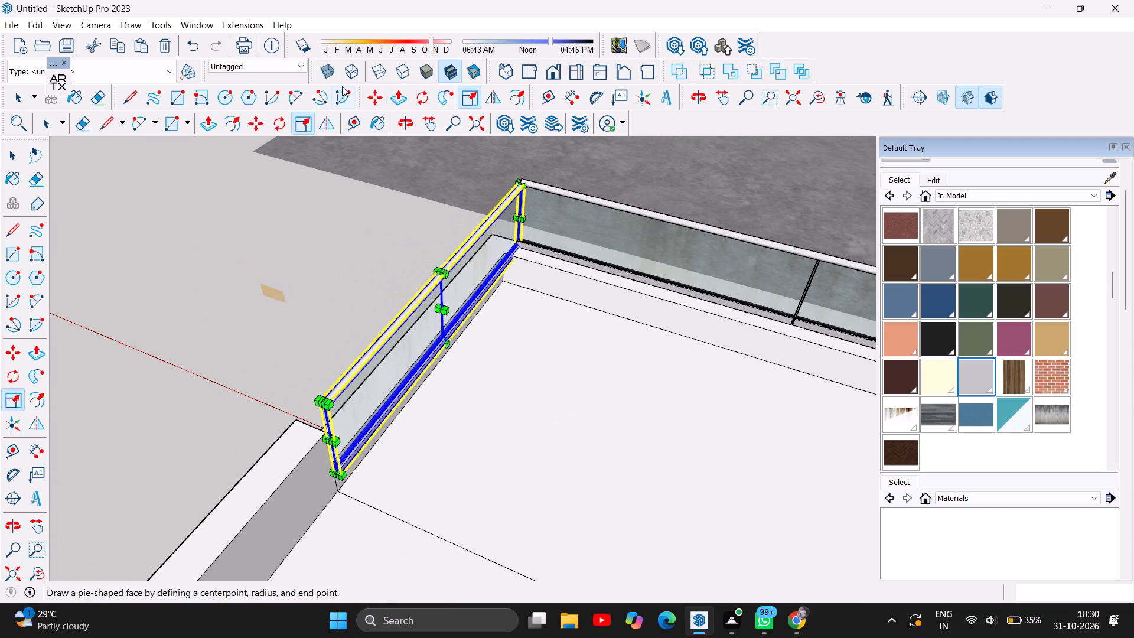
pyautogui.click(374, 99)
pyautogui.moveTo(445, 324); pyautogui.dragTo(443, 317)
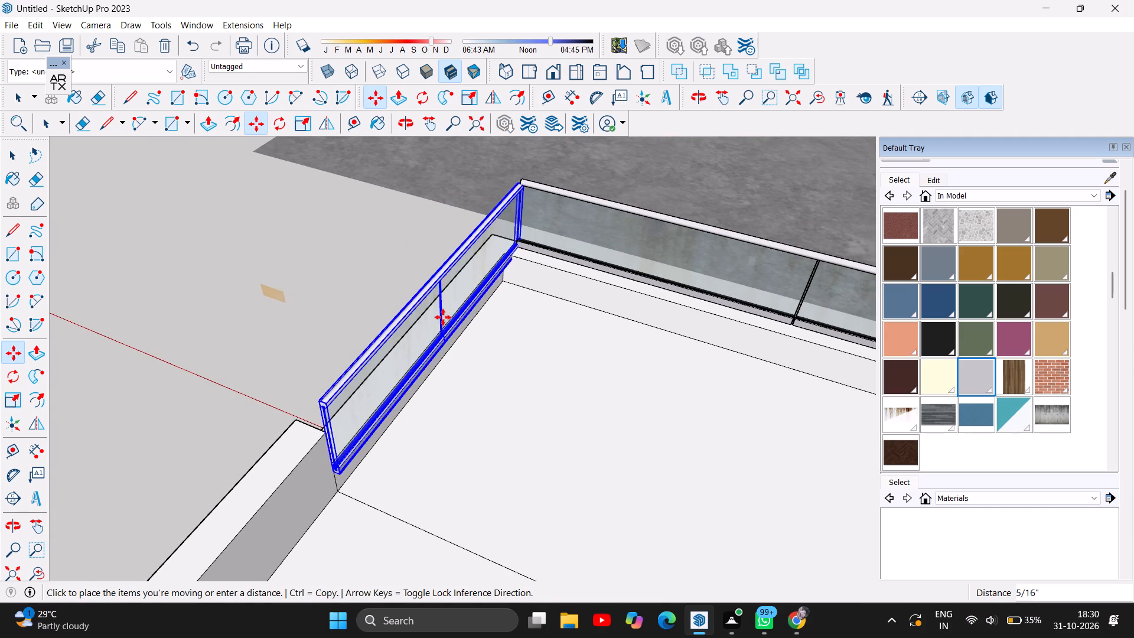
pyautogui.moveTo(443, 317); pyautogui.dragTo(426, 311)
# Scale the front railing along the red axis by 1.01 twice, lengthening it towards the side railing at the corner.
pyautogui.scroll(2, 571, 202)
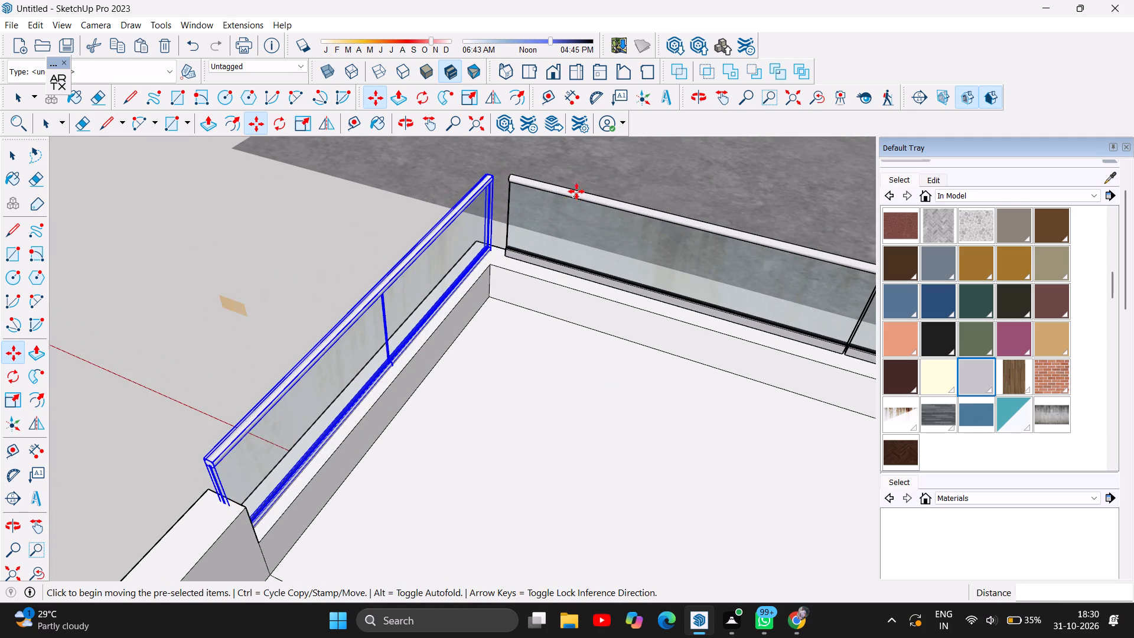
pyautogui.scroll(3, 581, 164)
pyautogui.scroll(-1, 548, 204)
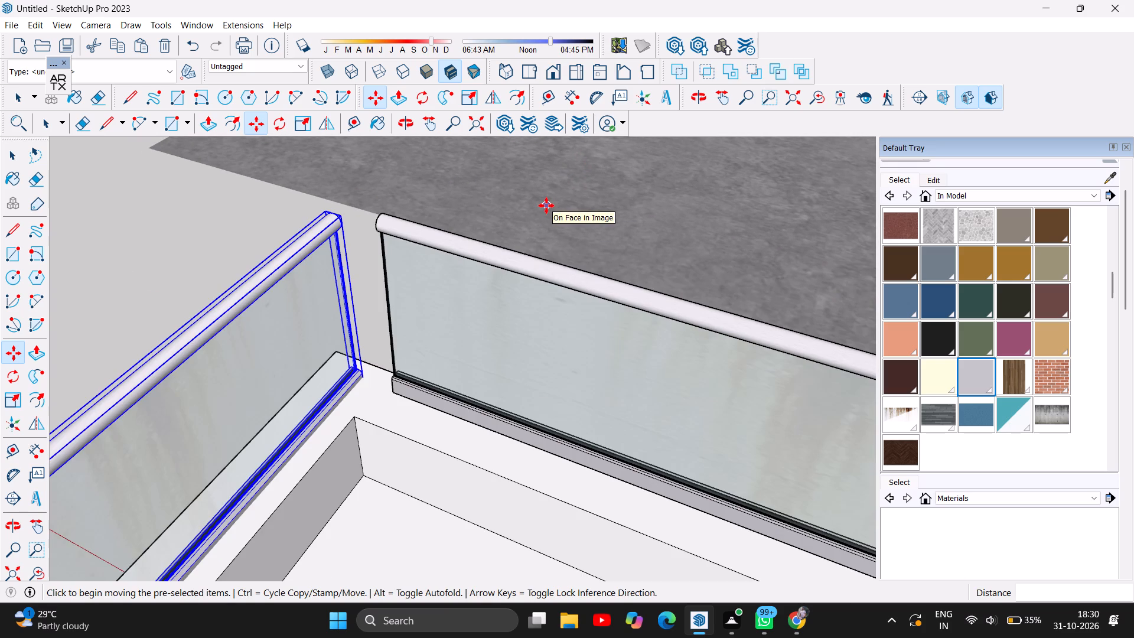
pyautogui.click(3, 158)
pyautogui.click(418, 328)
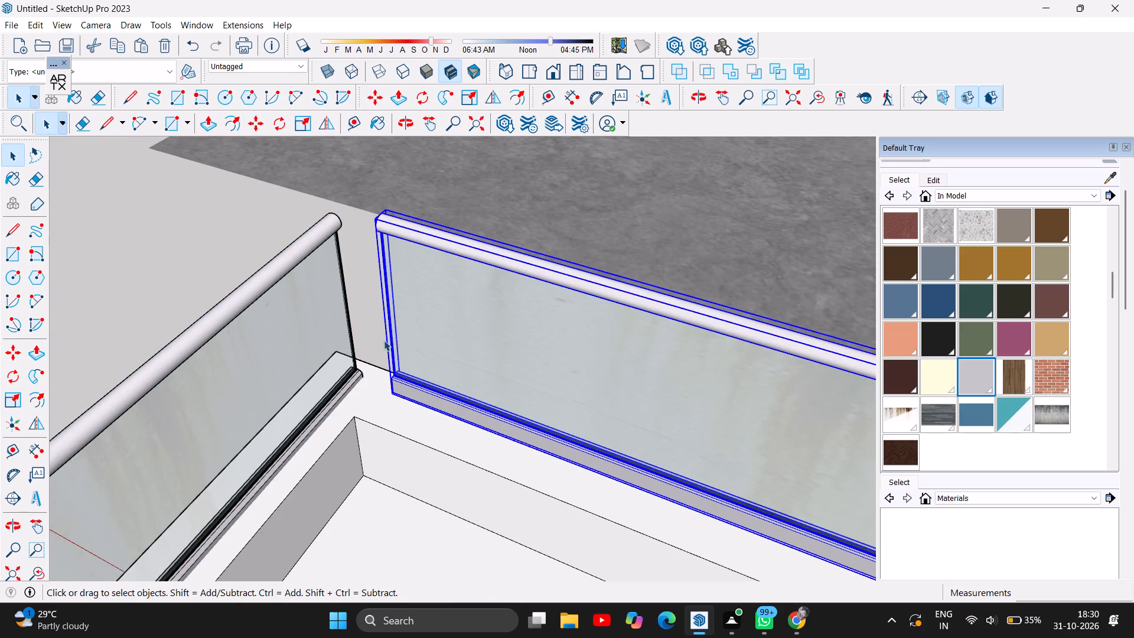
pyautogui.click(401, 130)
pyautogui.moveTo(273, 289); pyautogui.dragTo(387, 323)
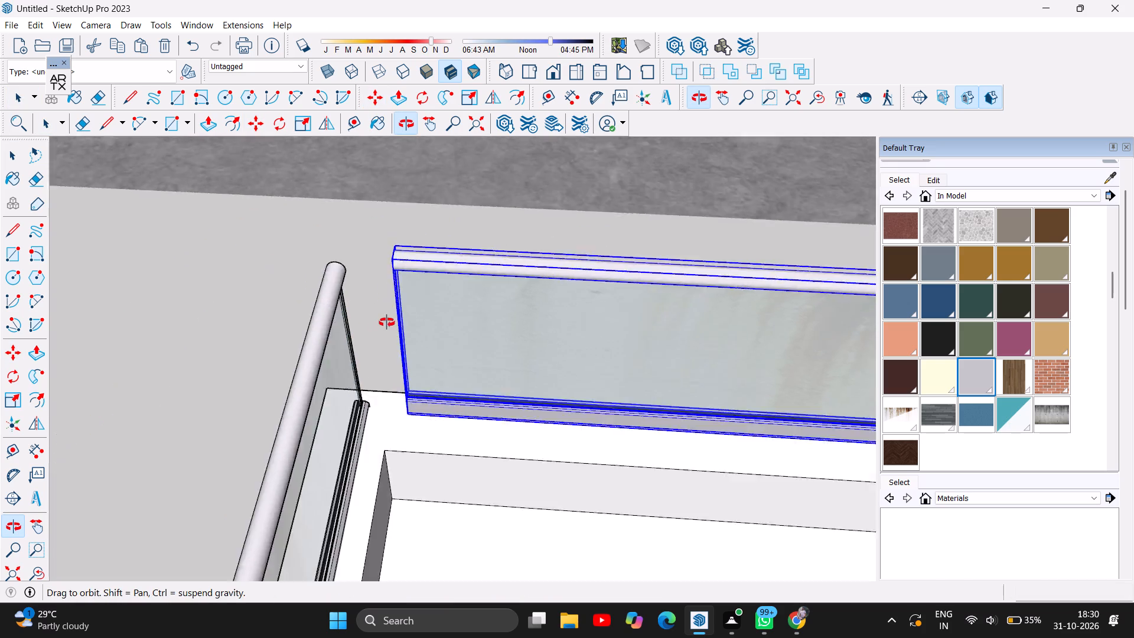
pyautogui.moveTo(387, 323); pyautogui.dragTo(707, 337)
pyautogui.scroll(4, 605, 311)
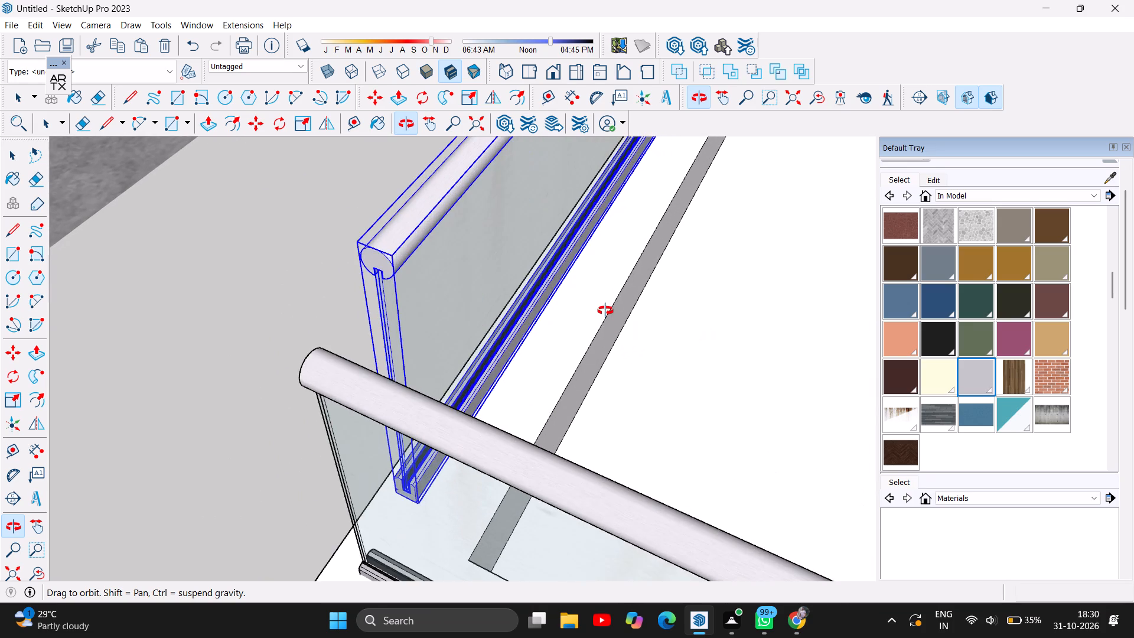
pyautogui.moveTo(519, 332); pyautogui.dragTo(462, 396)
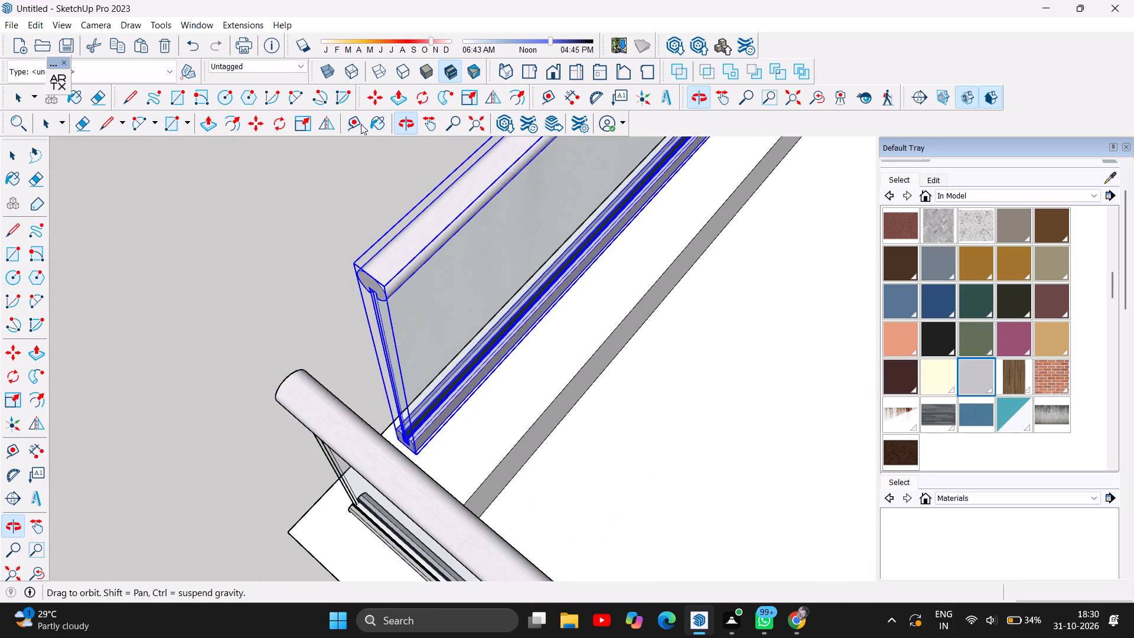
pyautogui.click(306, 115)
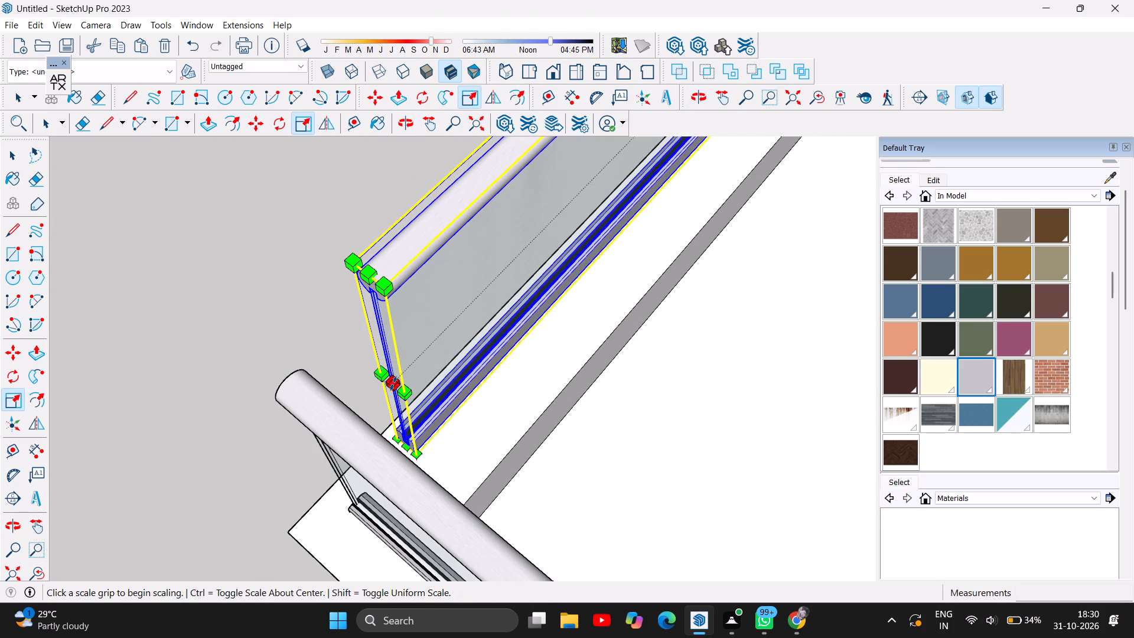
pyautogui.moveTo(395, 384); pyautogui.dragTo(367, 399)
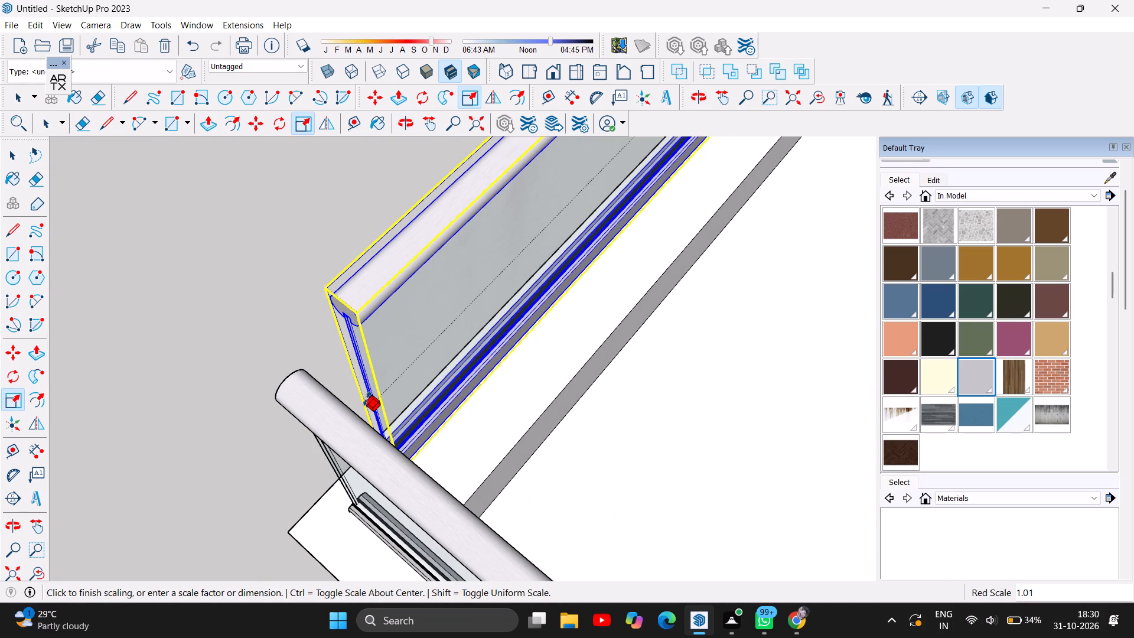
pyautogui.moveTo(367, 399); pyautogui.dragTo(356, 402)
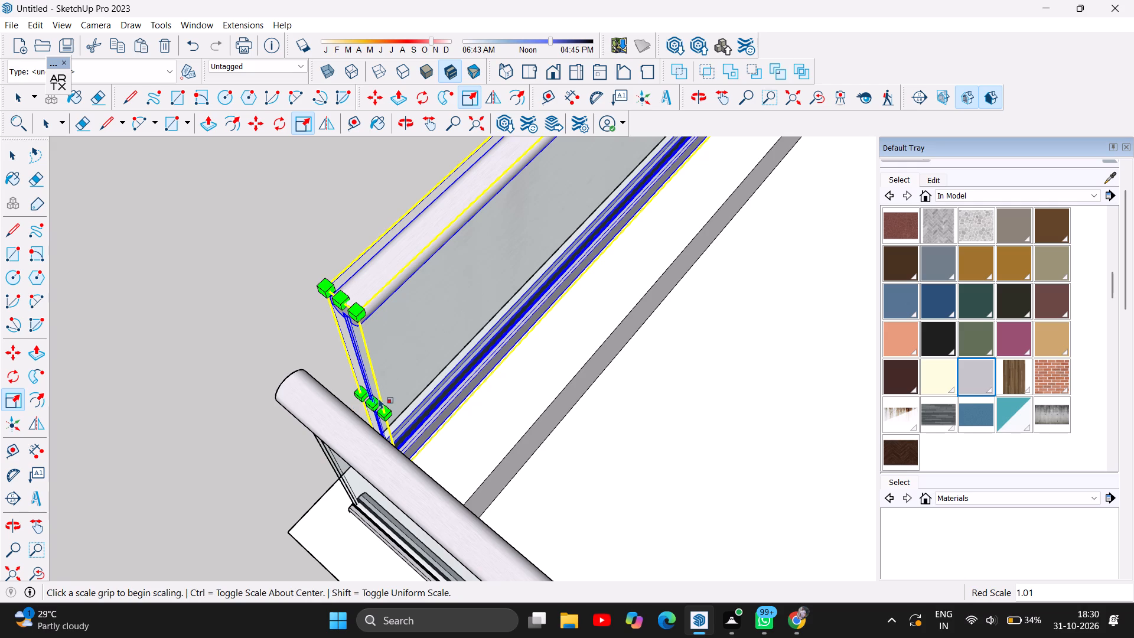
pyautogui.moveTo(374, 404); pyautogui.dragTo(360, 411)
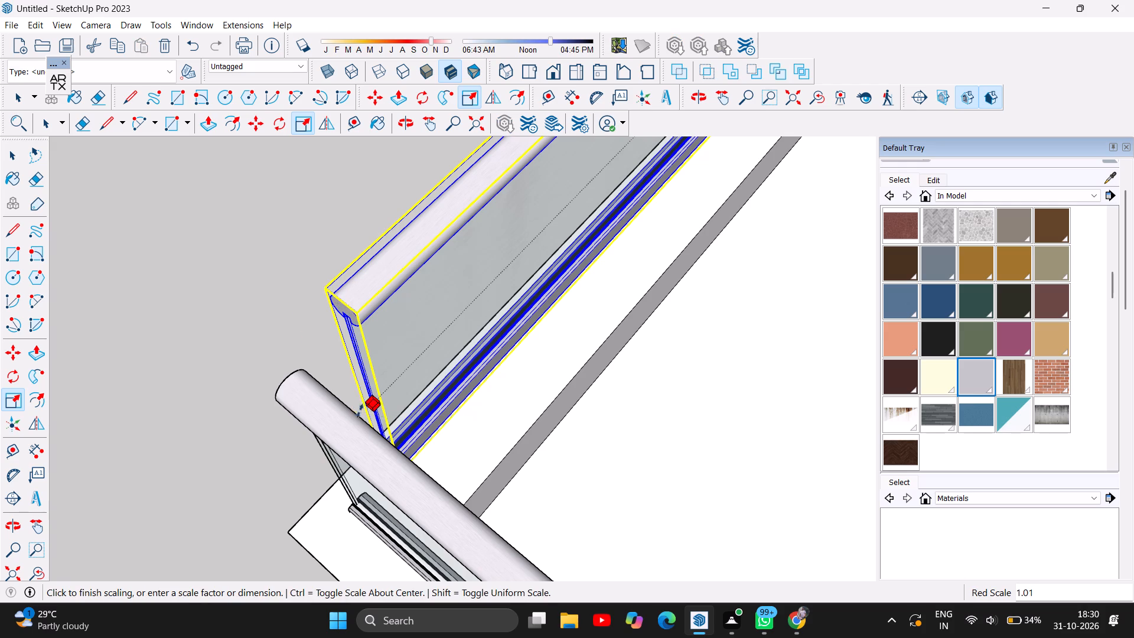
pyautogui.moveTo(360, 411); pyautogui.dragTo(343, 420)
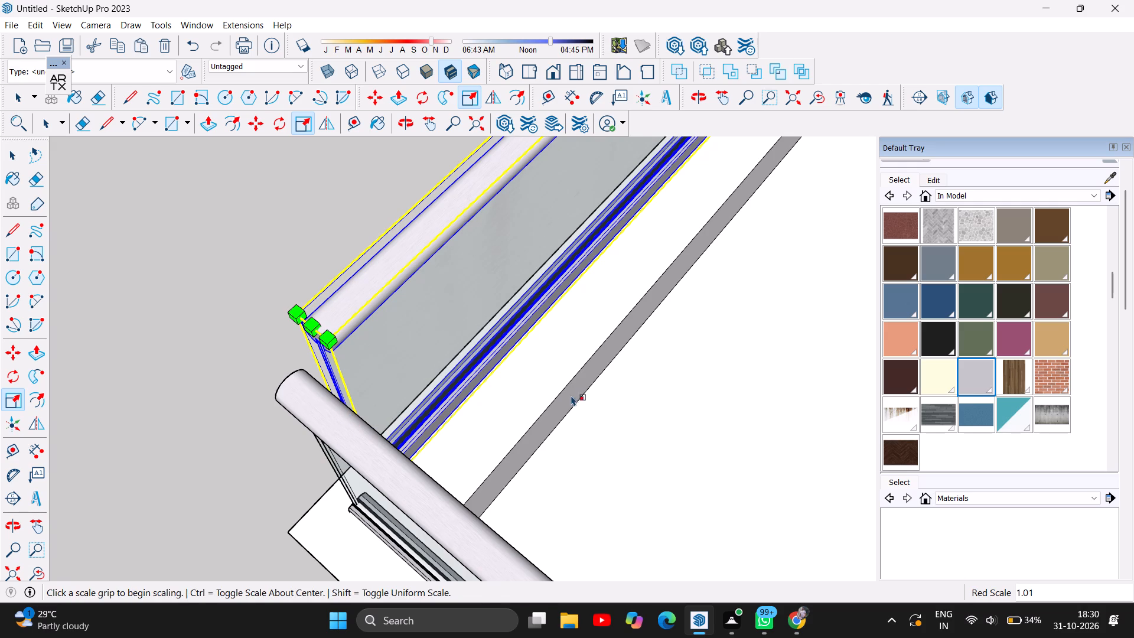
# Examine the lengthened front railing and the terrace corner from above and from the front of the house, and clear the selection.
pyautogui.scroll(-6, 672, 476)
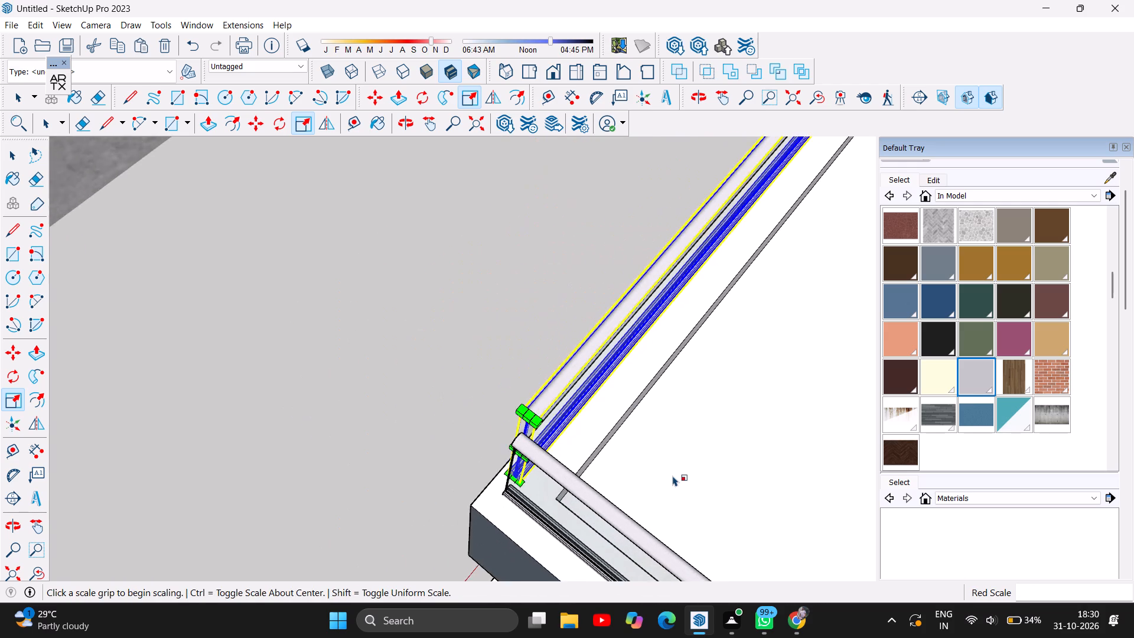
pyautogui.scroll(-2, 673, 476)
pyautogui.scroll(4, 493, 451)
pyautogui.scroll(-2, 581, 426)
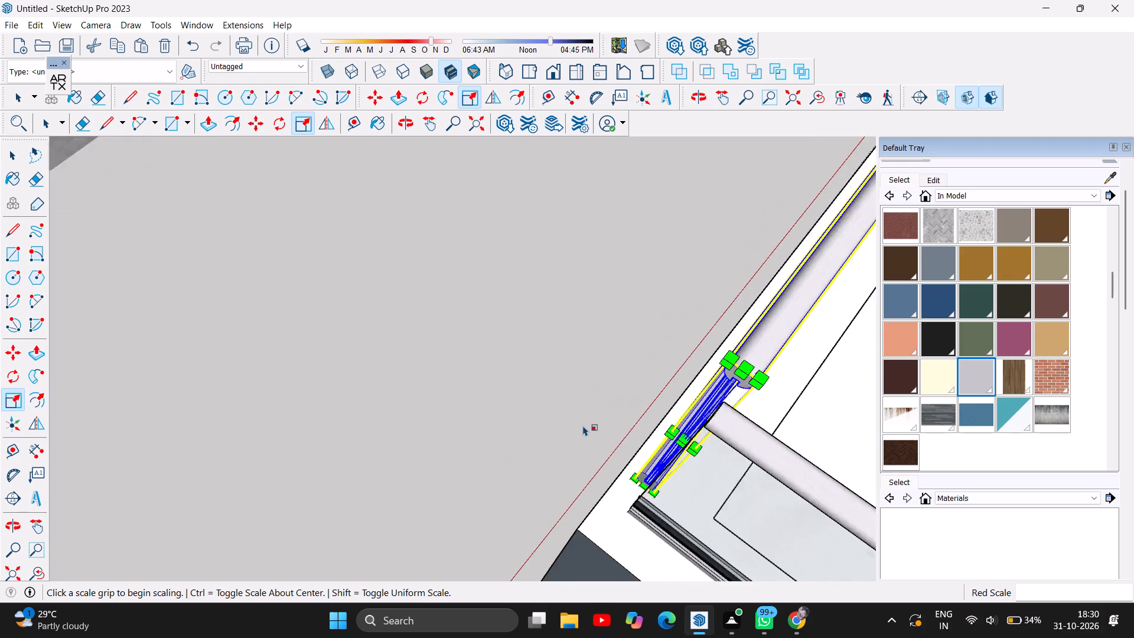
pyautogui.scroll(-11, 583, 425)
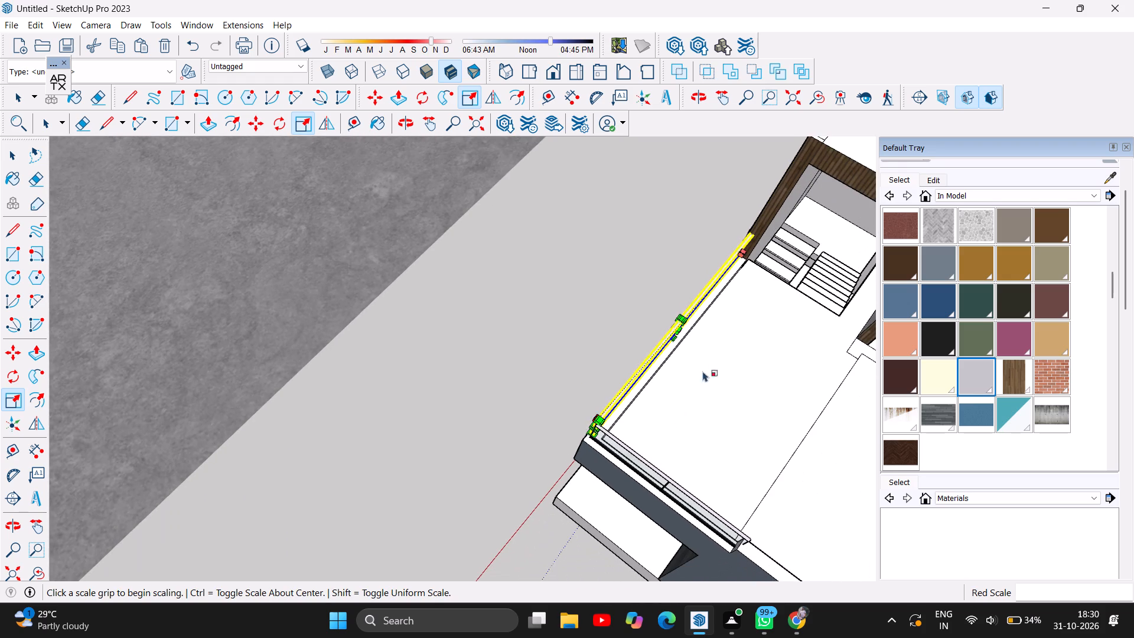
pyautogui.scroll(1, 526, 392)
pyautogui.scroll(-7, 526, 392)
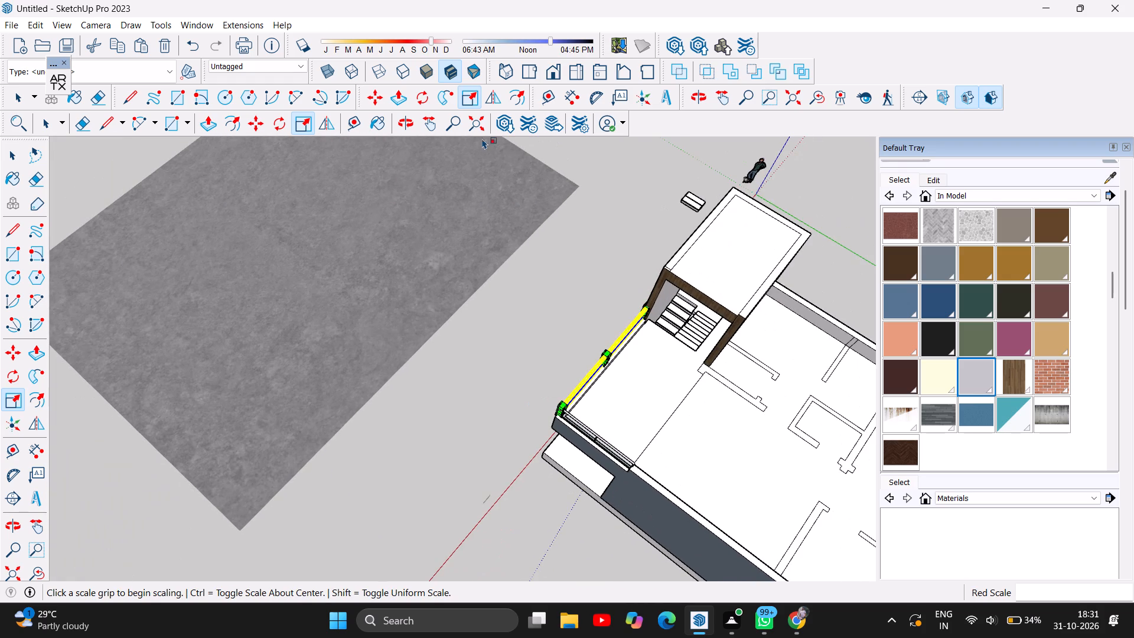
pyautogui.click(403, 123)
pyautogui.moveTo(408, 297); pyautogui.dragTo(760, 227)
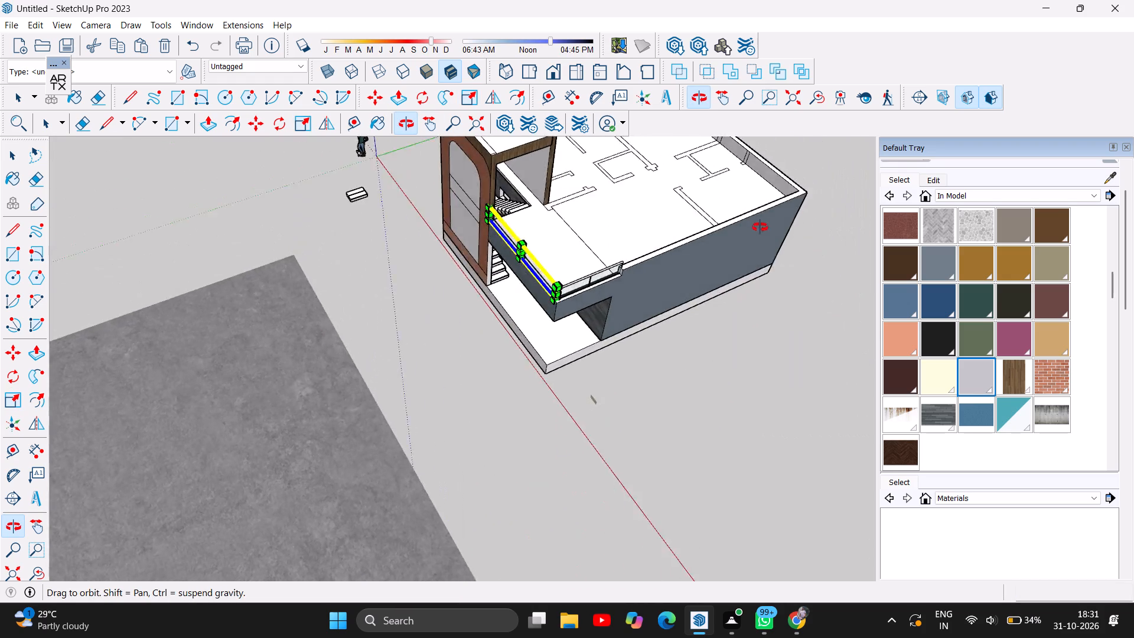
pyautogui.moveTo(760, 227); pyautogui.dragTo(781, 198)
pyautogui.moveTo(478, 343); pyautogui.dragTo(418, 157)
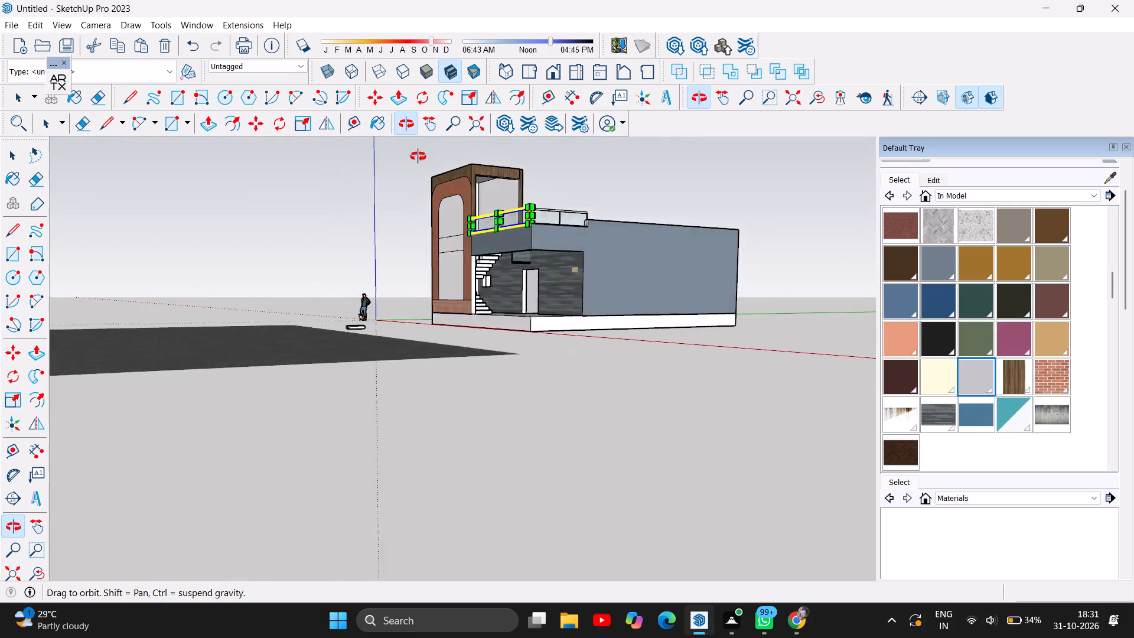
pyautogui.moveTo(418, 157); pyautogui.dragTo(651, 210)
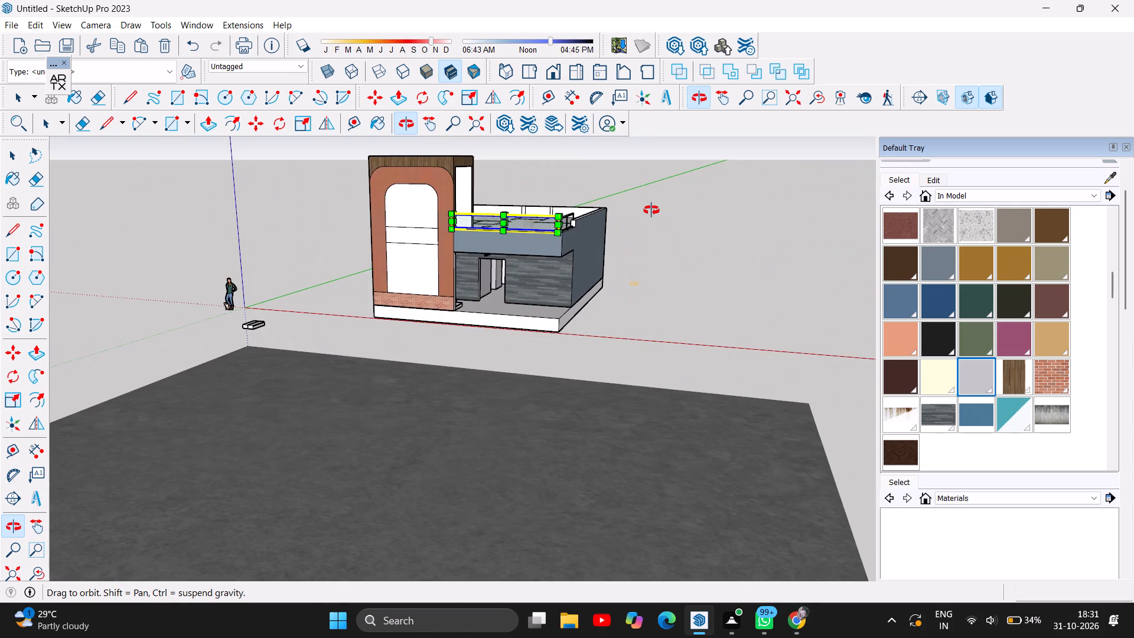
pyautogui.click(15, 159)
pyautogui.click(688, 307)
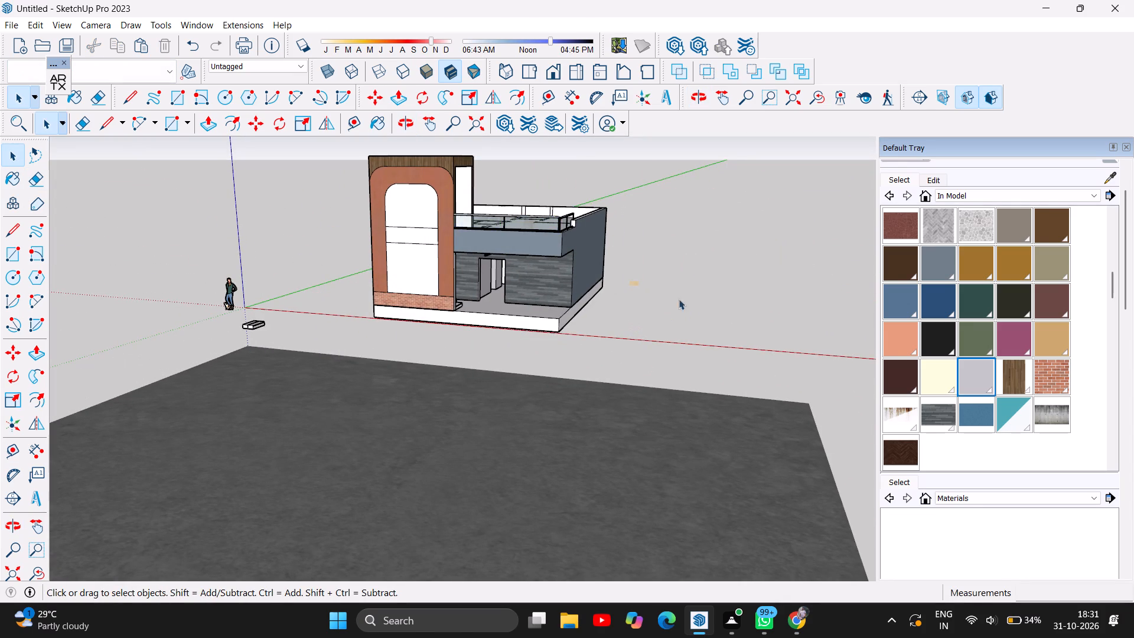
# Raise the side railing about 2 7/16" so its base track sits on top of the side parapet.
pyautogui.scroll(3, 605, 218)
pyautogui.scroll(5, 553, 263)
pyautogui.scroll(1, 545, 201)
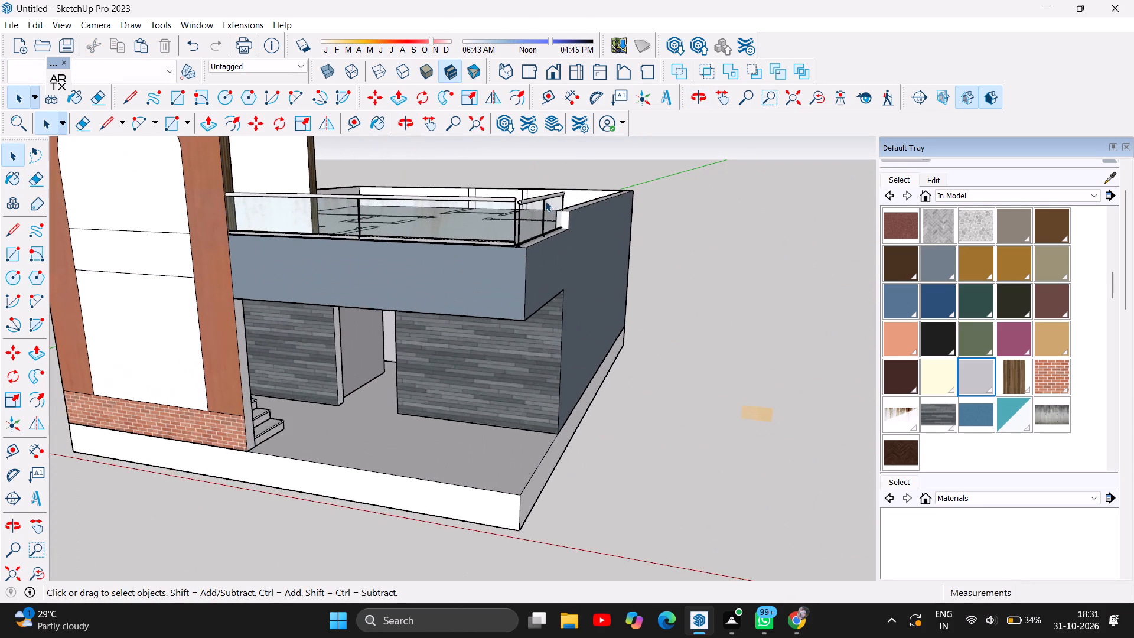
pyautogui.scroll(4, 546, 191)
pyautogui.scroll(3, 539, 251)
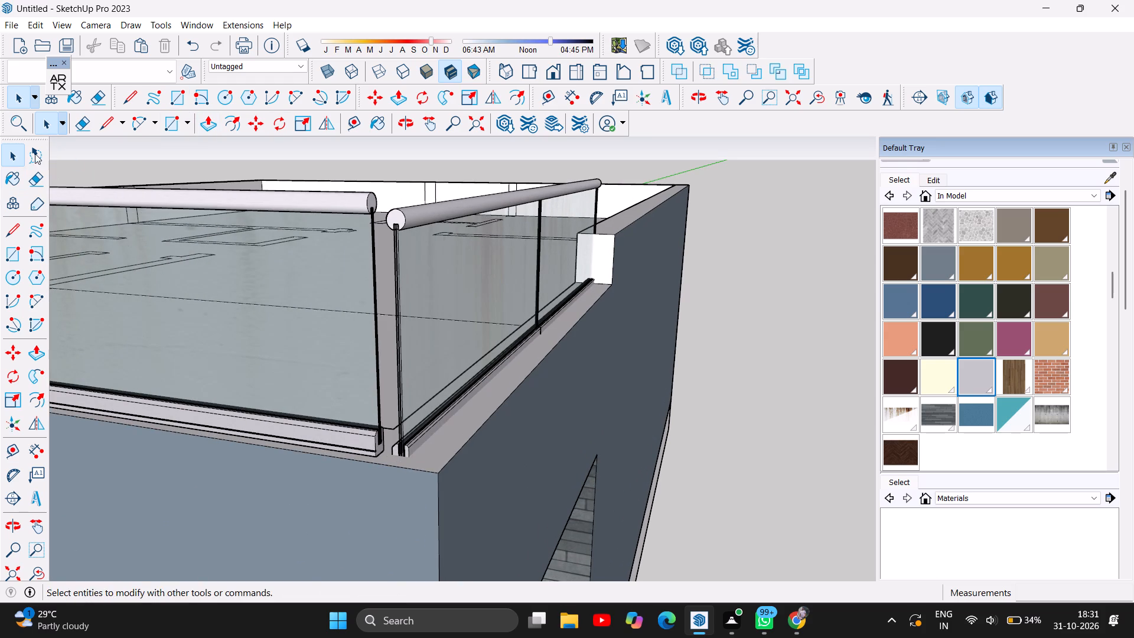
pyautogui.click(11, 152)
pyautogui.click(376, 105)
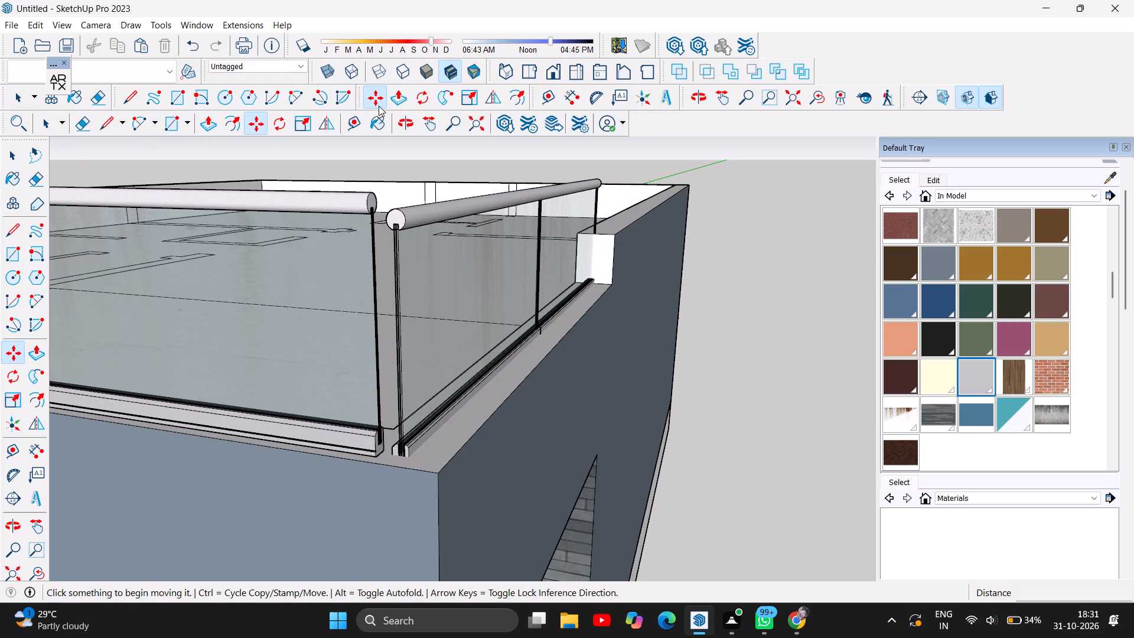
pyautogui.click(471, 351)
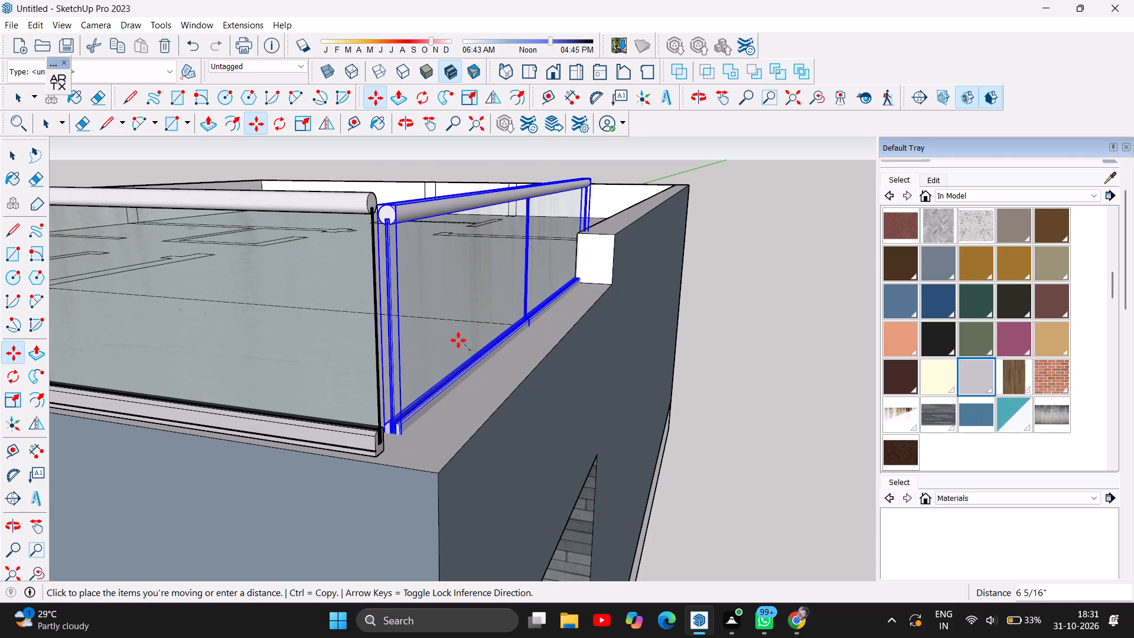
pyautogui.click(471, 332)
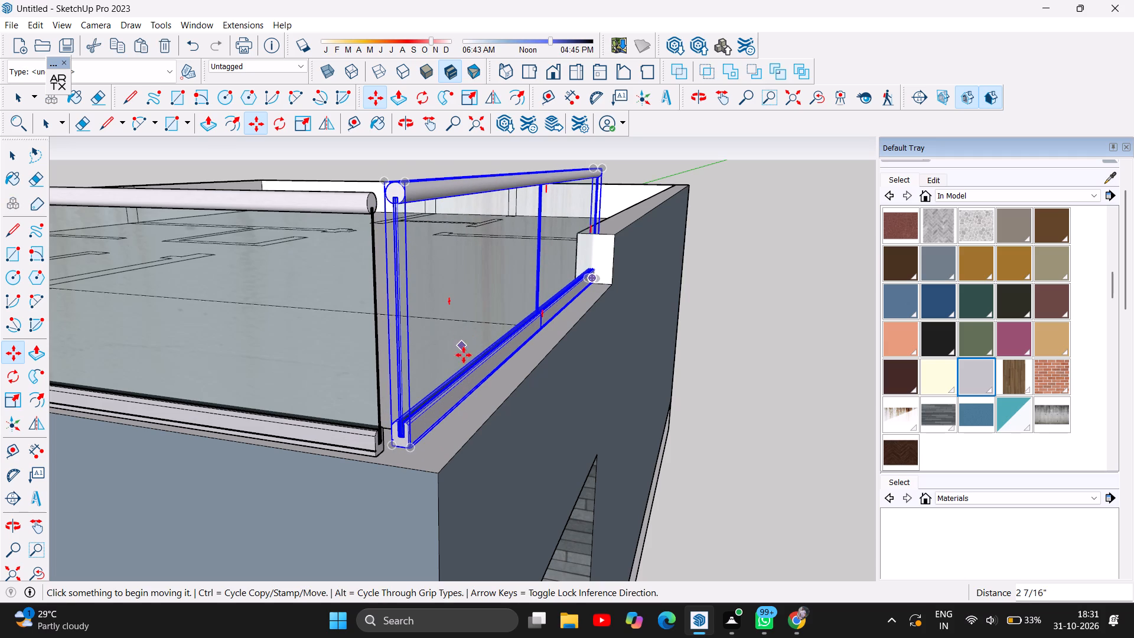
# Shift the side railing on the parapet by about 2" and about 3 11/16", placing its end beside the front railing's corner end.
pyautogui.click(457, 395)
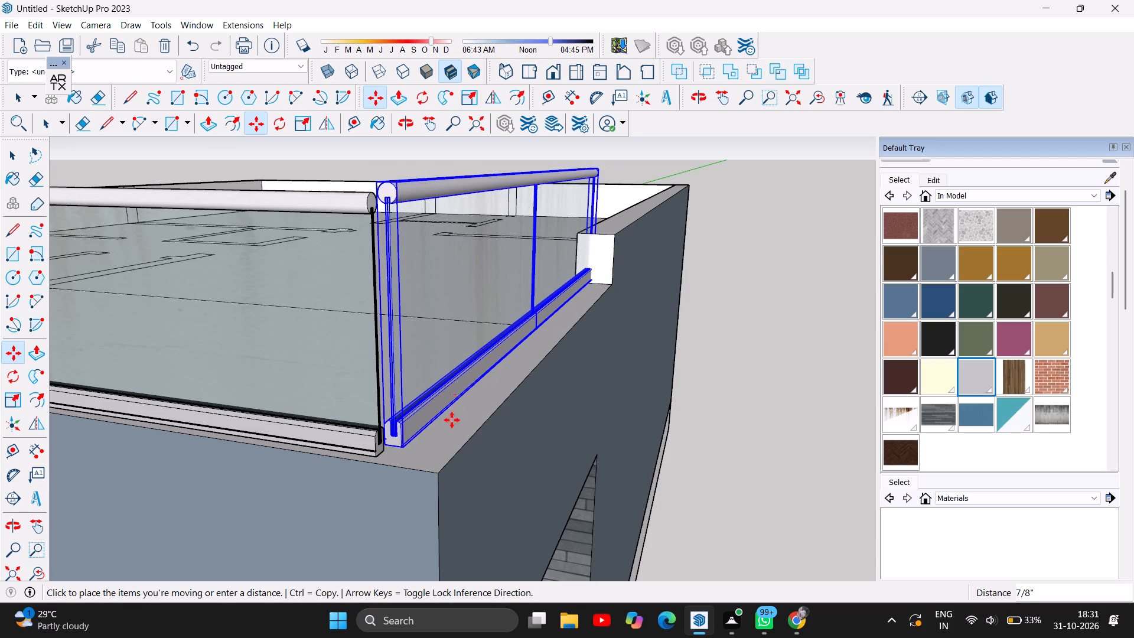
pyautogui.click(472, 396)
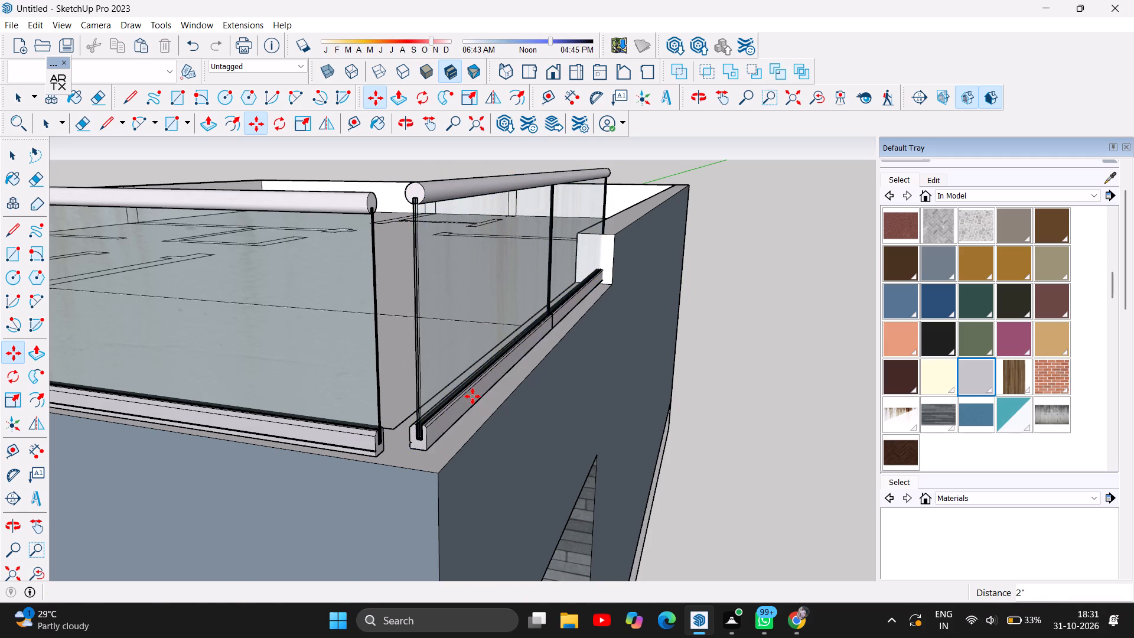
pyautogui.moveTo(450, 396); pyautogui.dragTo(442, 419)
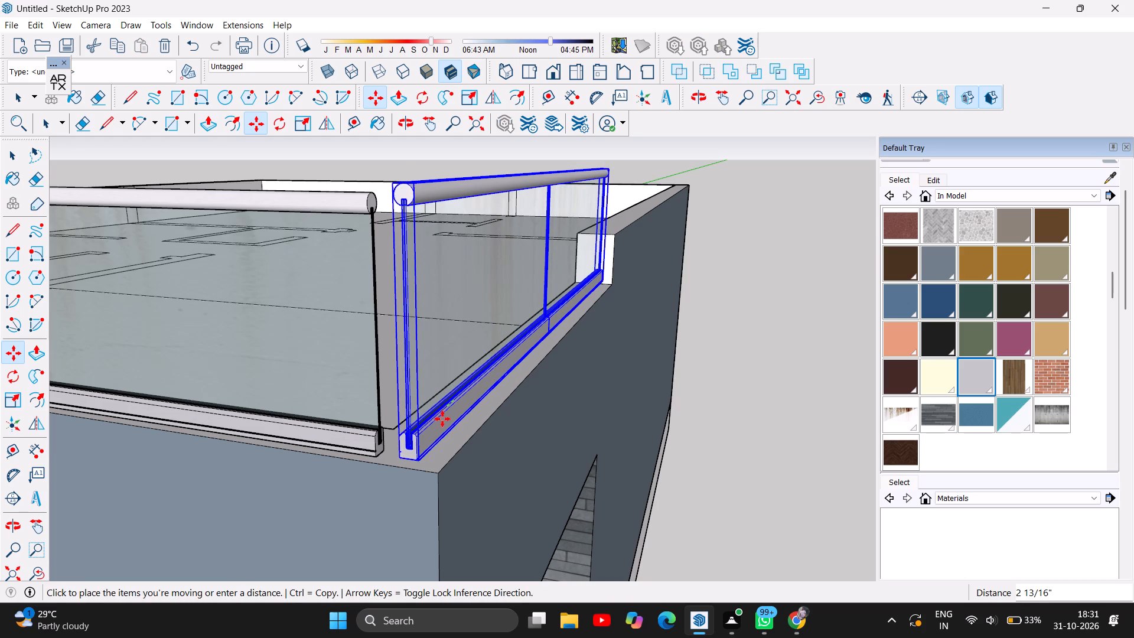
pyautogui.moveTo(442, 419); pyautogui.dragTo(444, 411)
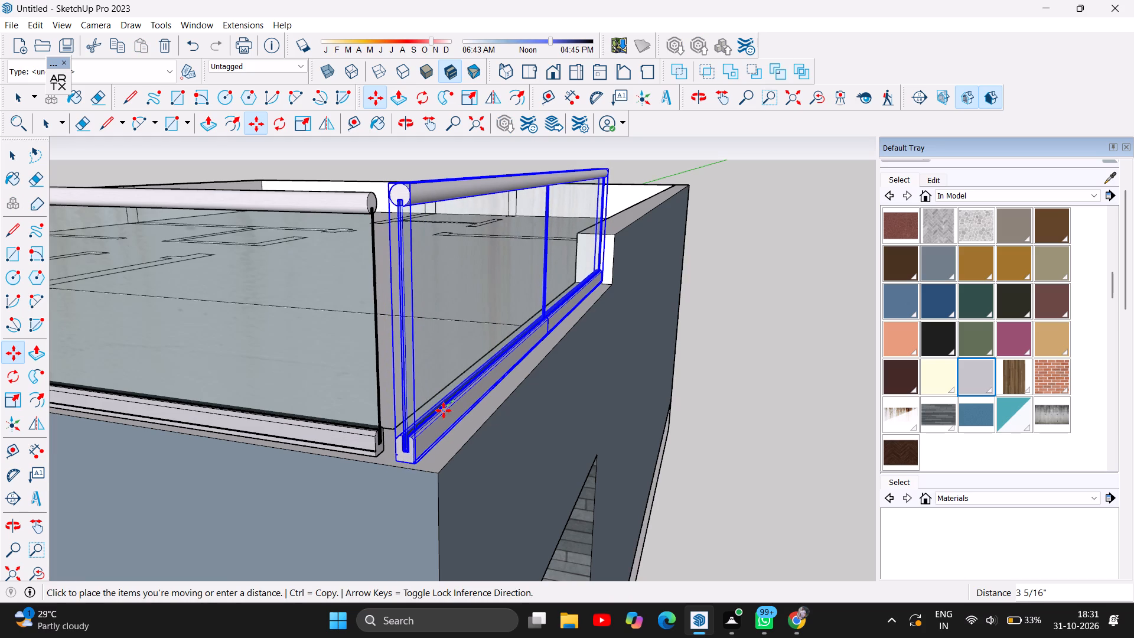
pyautogui.moveTo(444, 411); pyautogui.dragTo(441, 411)
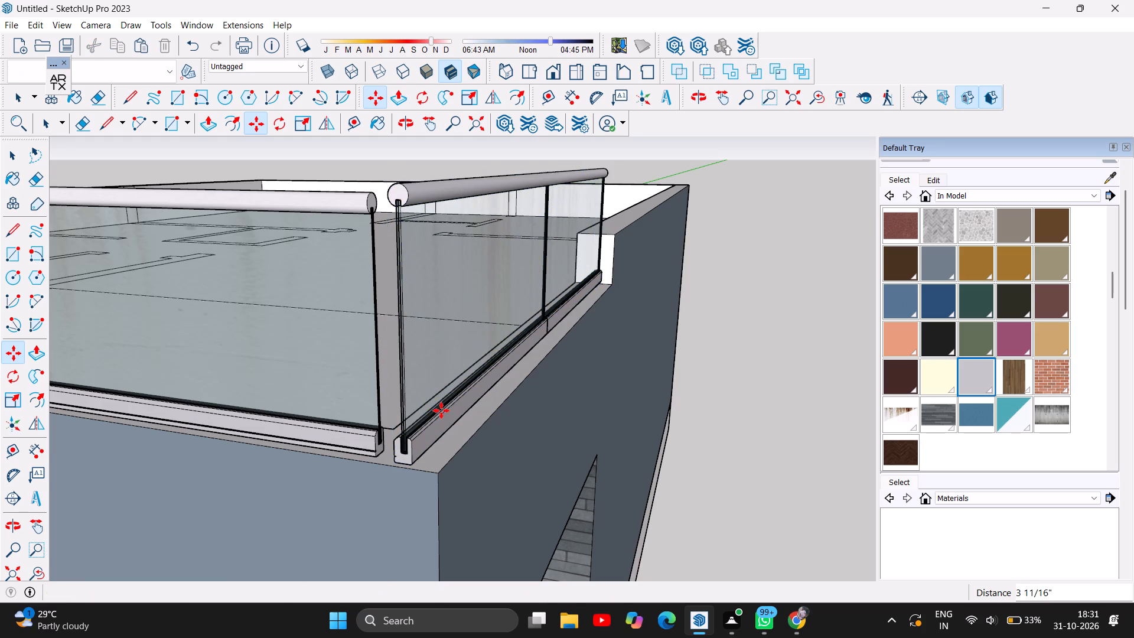
# Examine the fitted terrace railings and the tower's arched front from the front and side of the house.
pyautogui.scroll(-4, 415, 480)
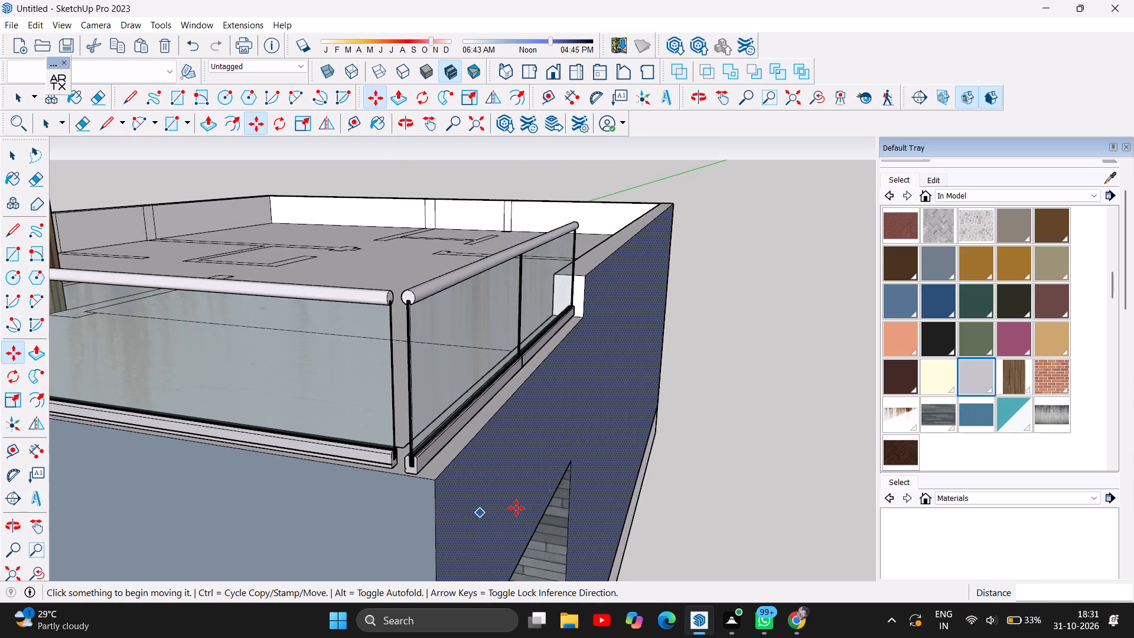
pyautogui.scroll(-6, 676, 481)
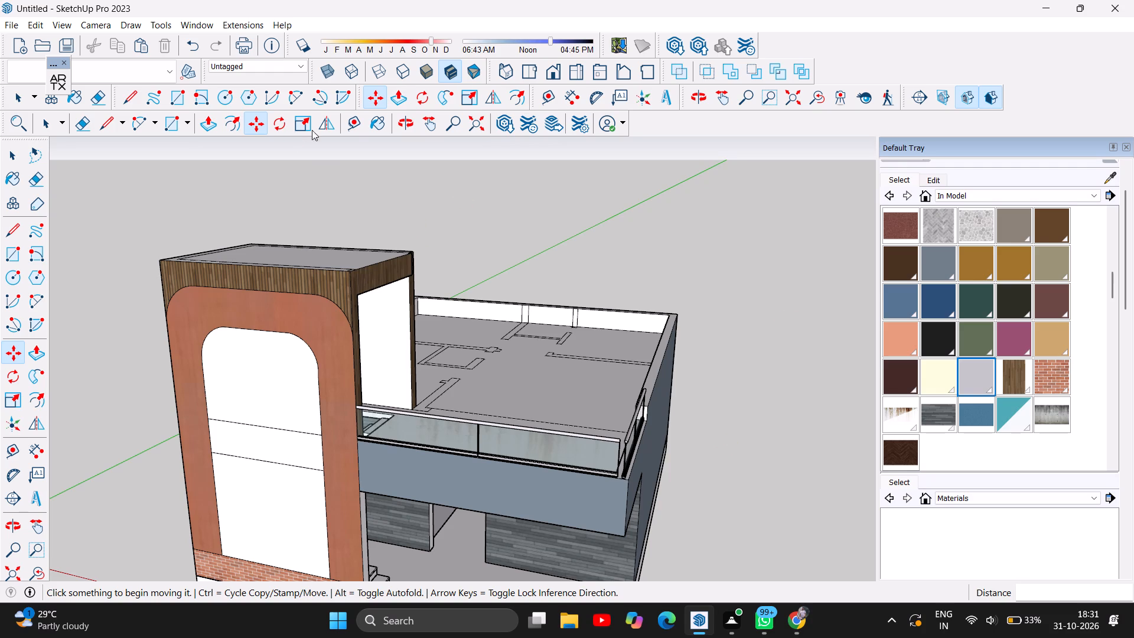
pyautogui.click(400, 118)
pyautogui.moveTo(672, 388); pyautogui.dragTo(447, 294)
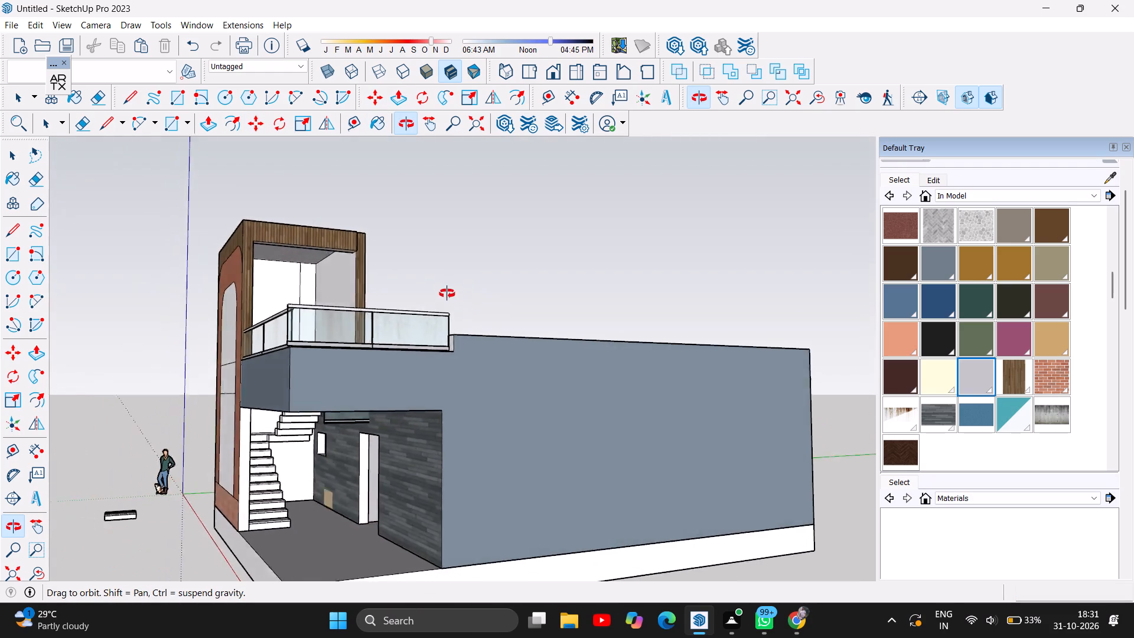
pyautogui.moveTo(447, 294); pyautogui.dragTo(633, 328)
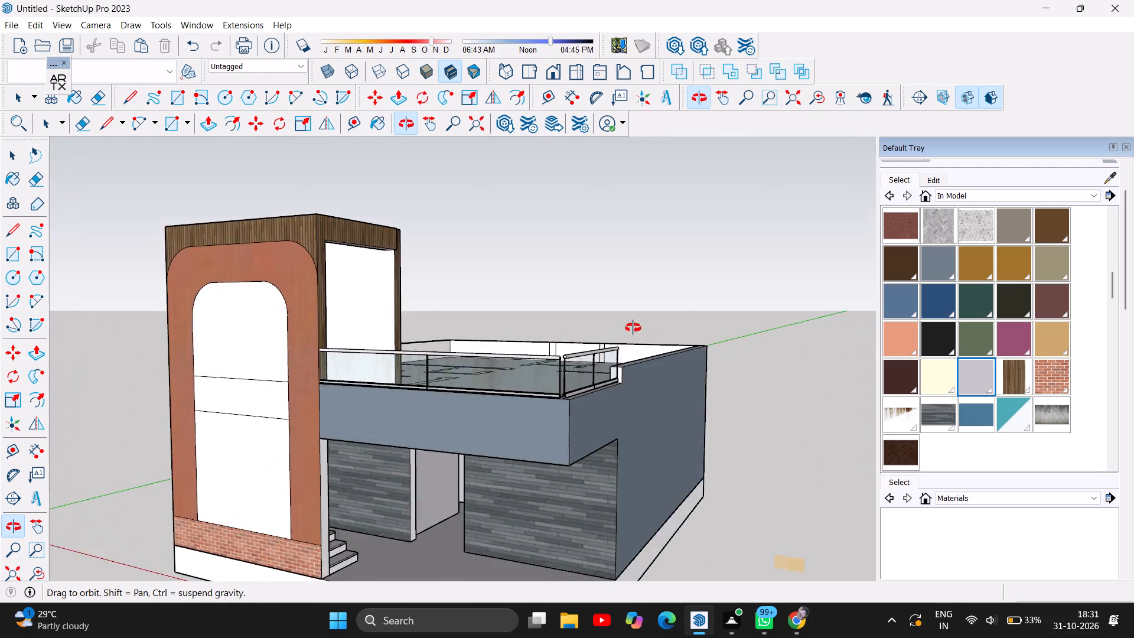
pyautogui.moveTo(633, 328); pyautogui.dragTo(523, 298)
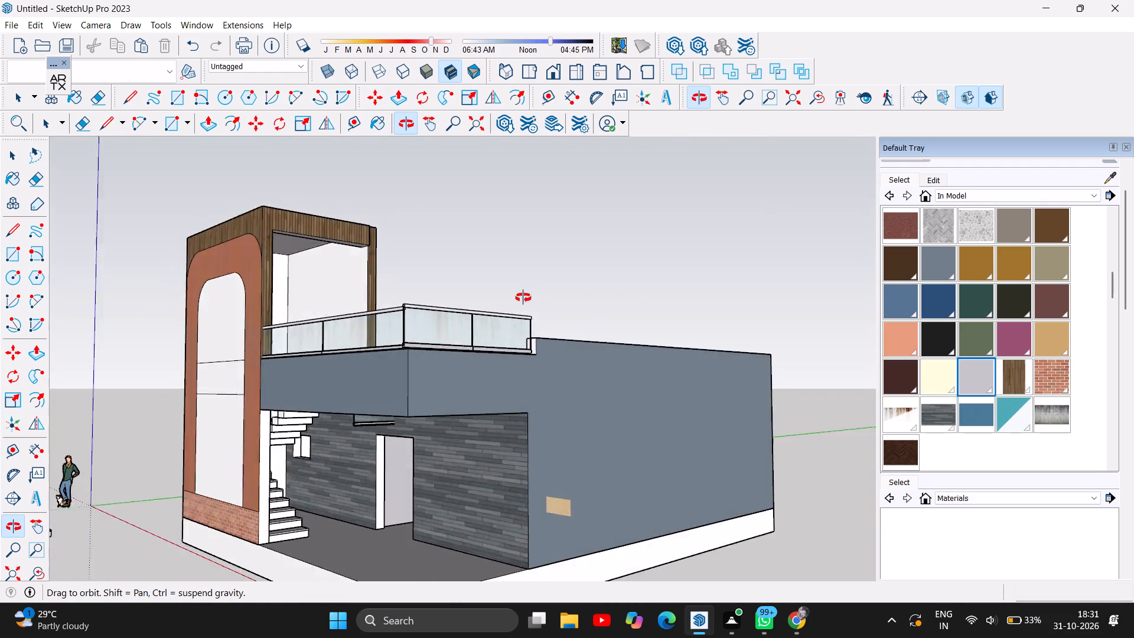
pyautogui.moveTo(523, 298); pyautogui.dragTo(742, 352)
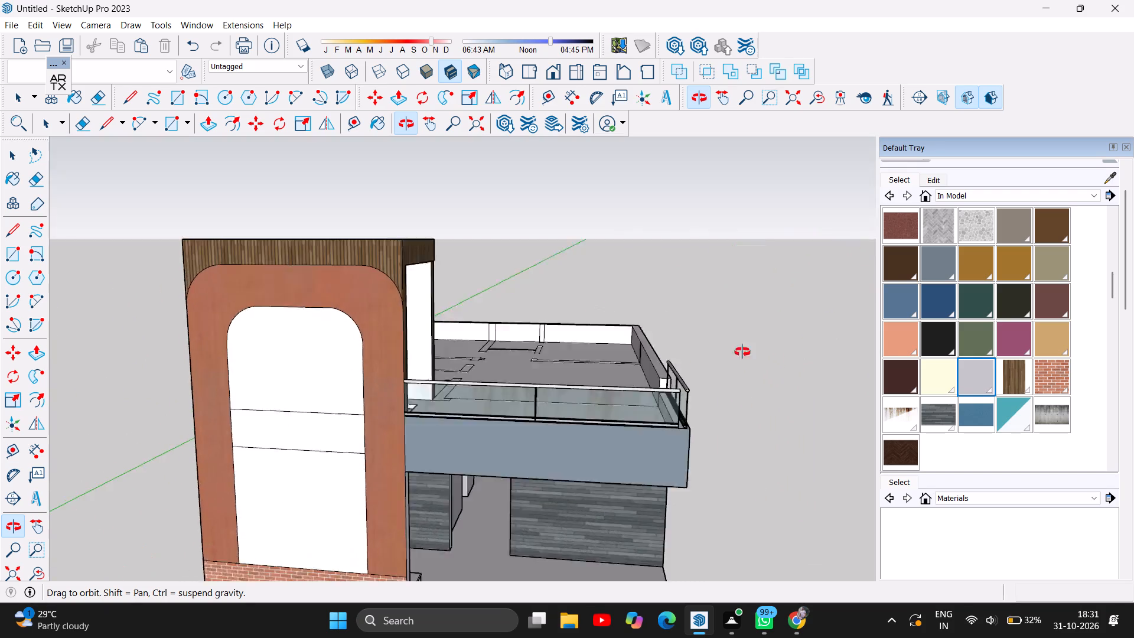
pyautogui.moveTo(742, 352); pyautogui.dragTo(705, 272)
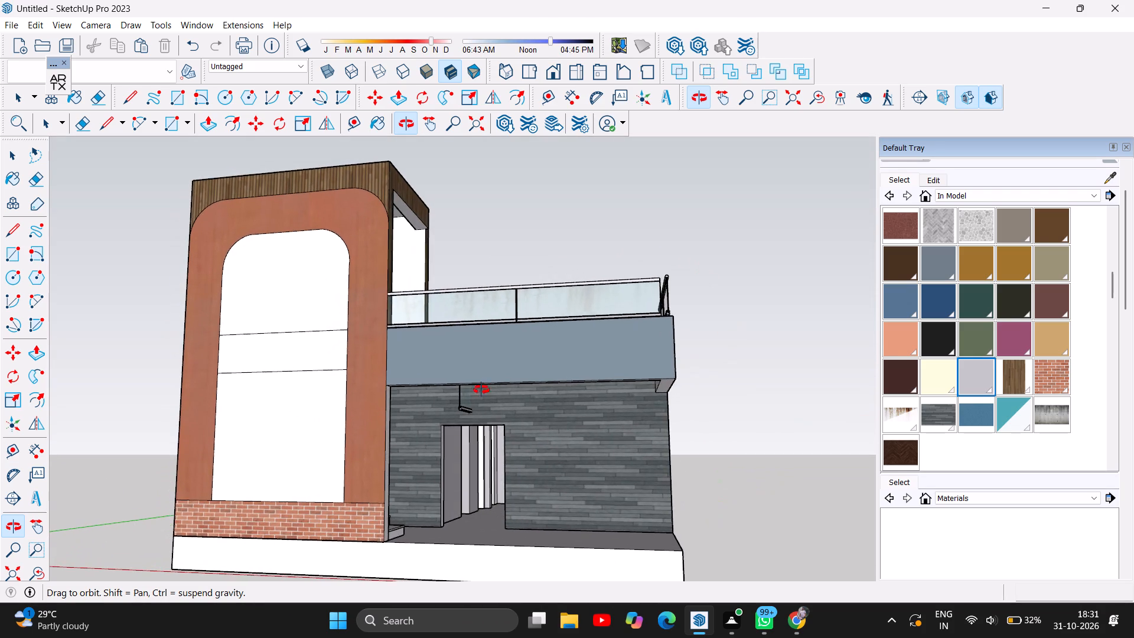
pyautogui.moveTo(479, 388); pyautogui.dragTo(527, 418)
pyautogui.moveTo(325, 396); pyautogui.dragTo(402, 404)
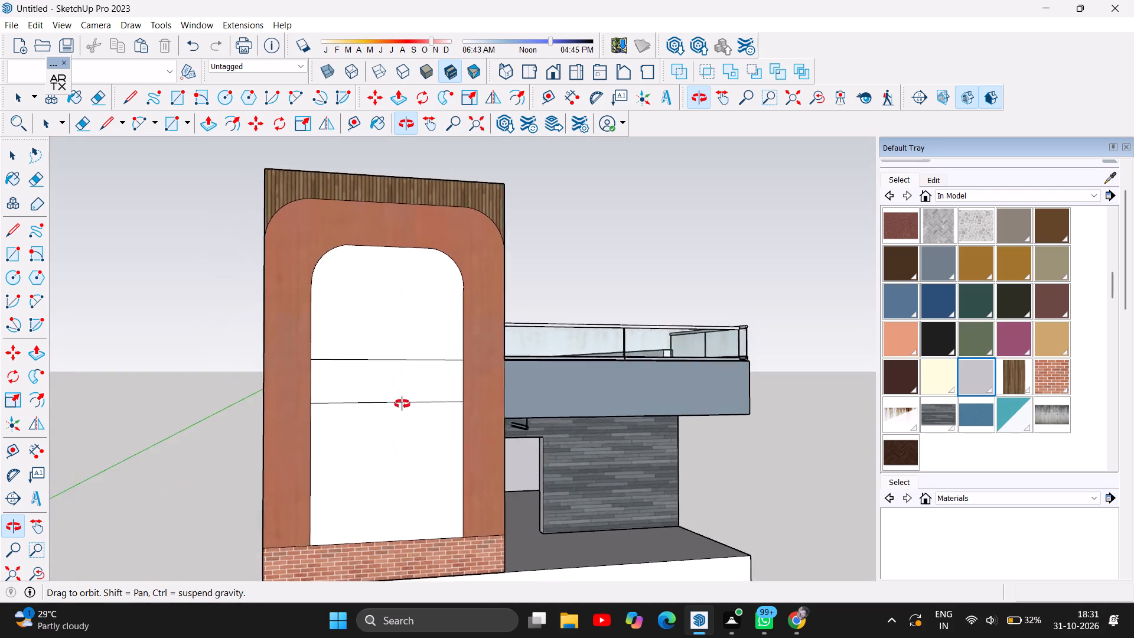
pyautogui.moveTo(402, 404); pyautogui.dragTo(234, 387)
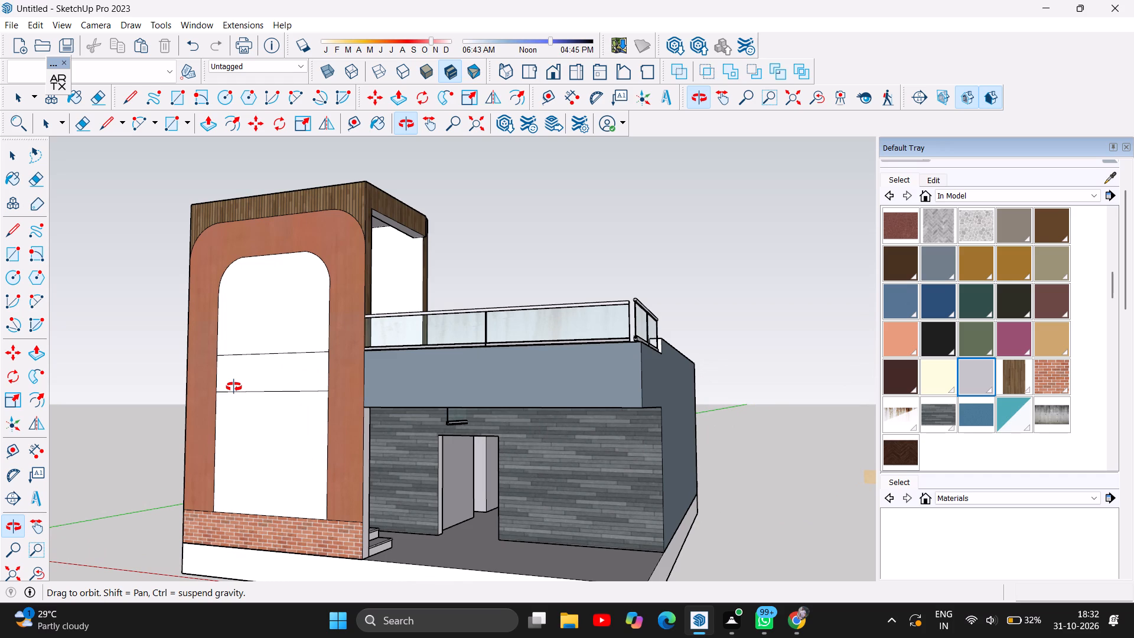
# Start a file import from the Downloads folder and display its files as extra large icons.
pyautogui.click(19, 24)
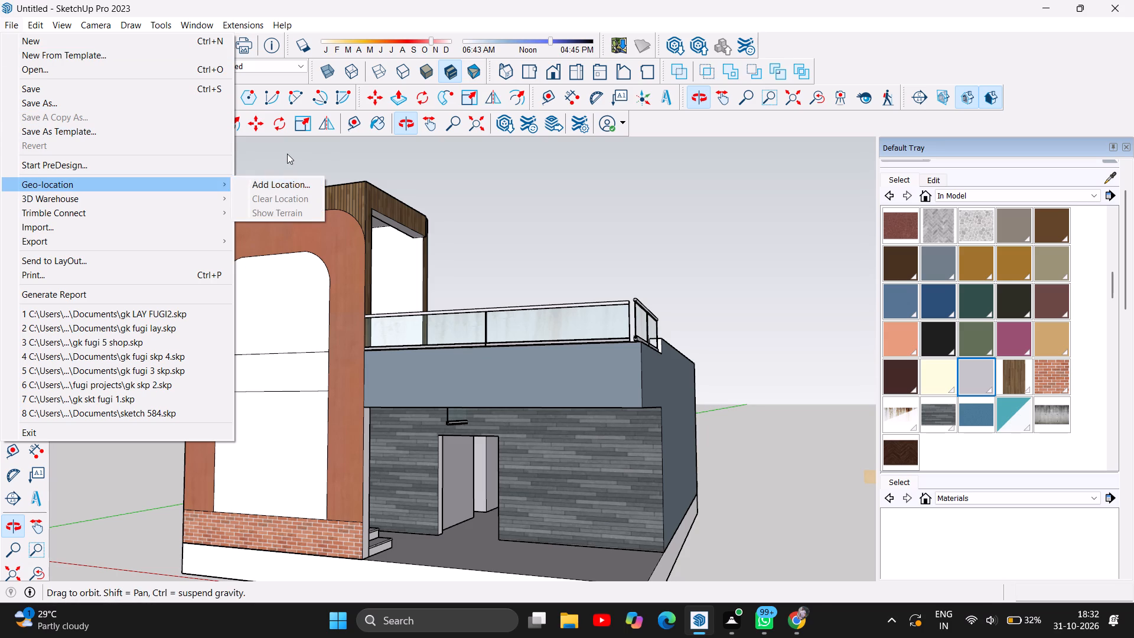
pyautogui.click(65, 223)
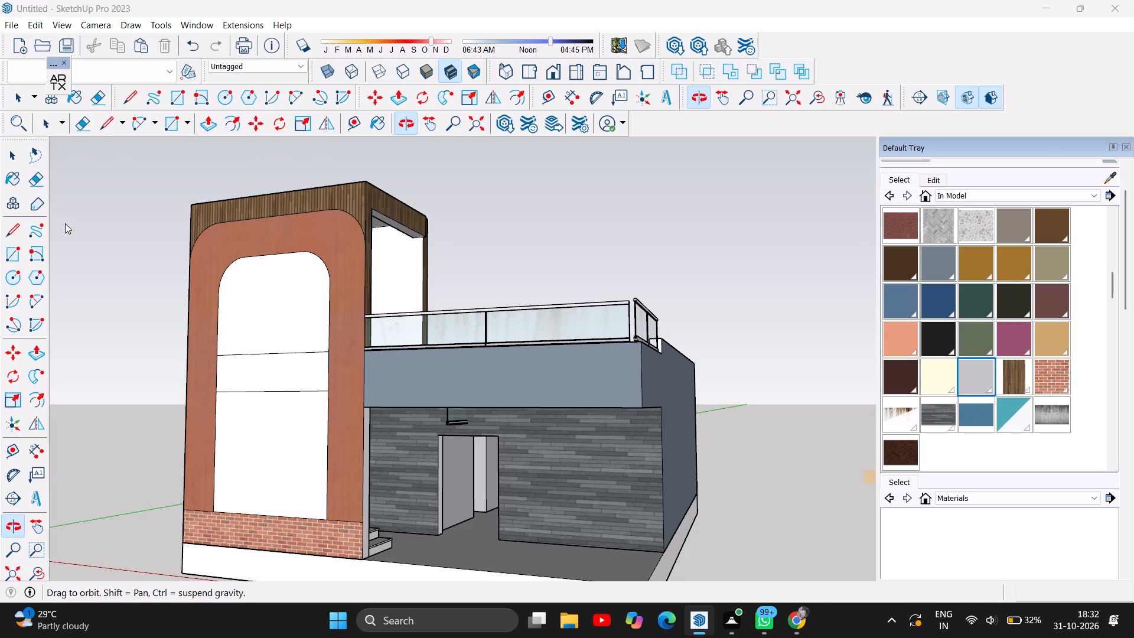
pyautogui.scroll(-3, 239, 211)
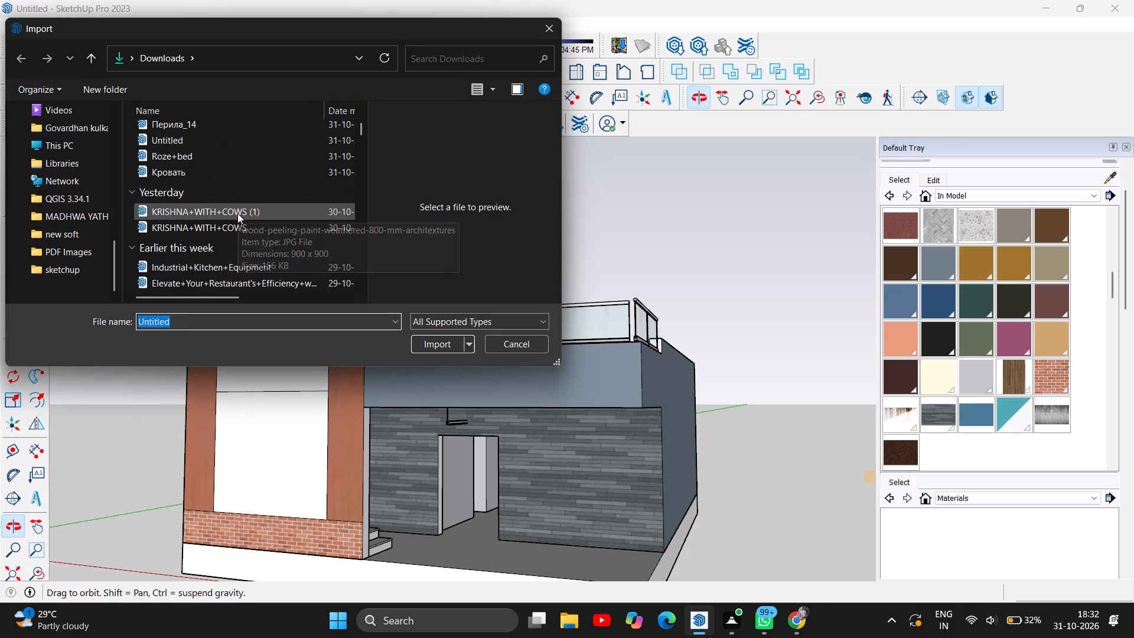
pyautogui.scroll(-2, 196, 272)
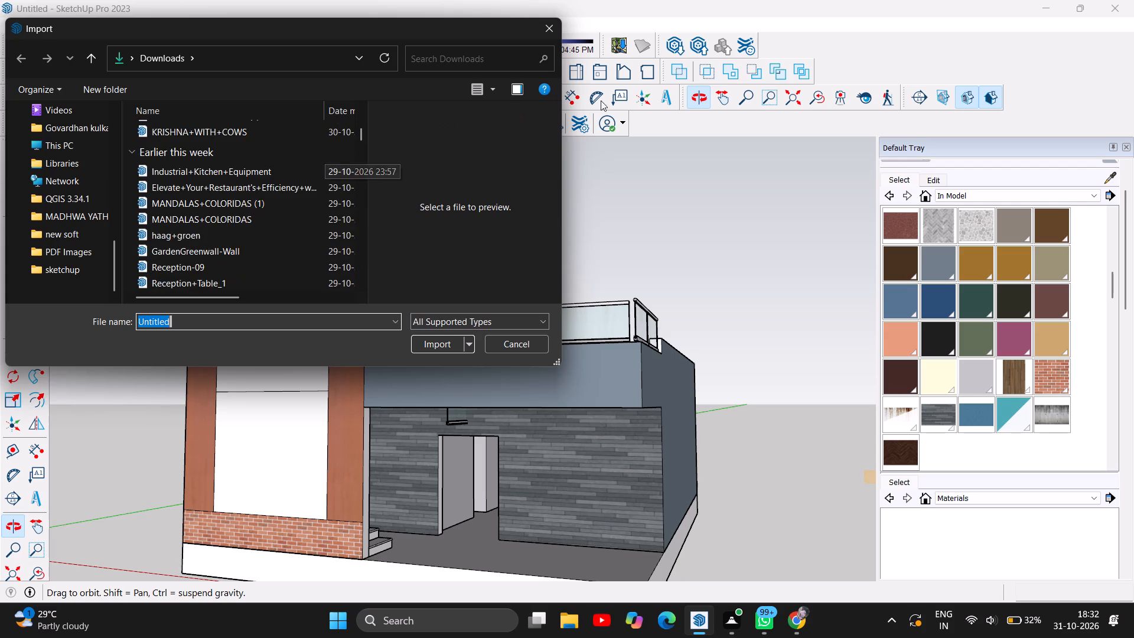
pyautogui.click(490, 86)
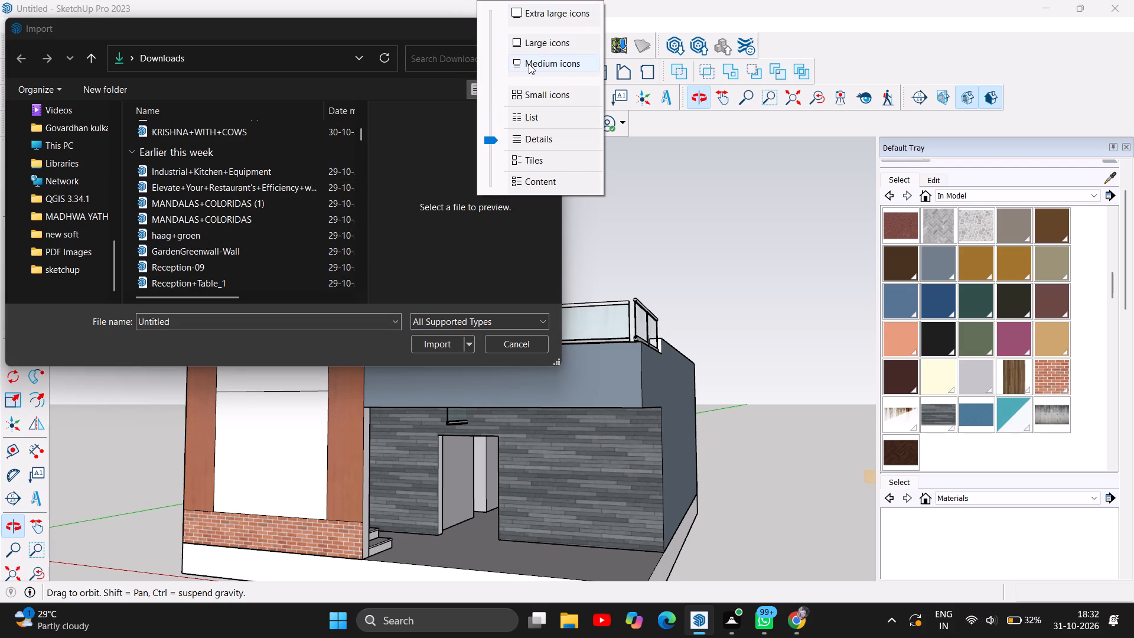
pyautogui.click(532, 8)
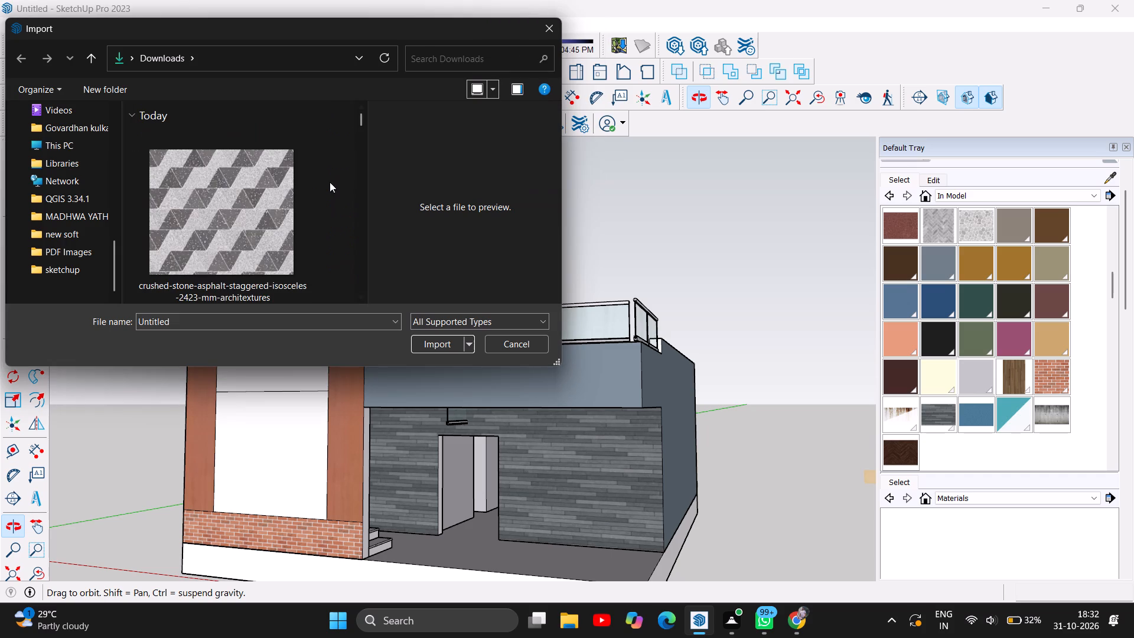
# Look through the file previews in the Downloads folder for a glass panel model for the tower's arched opening.
pyautogui.scroll(-7, 328, 183)
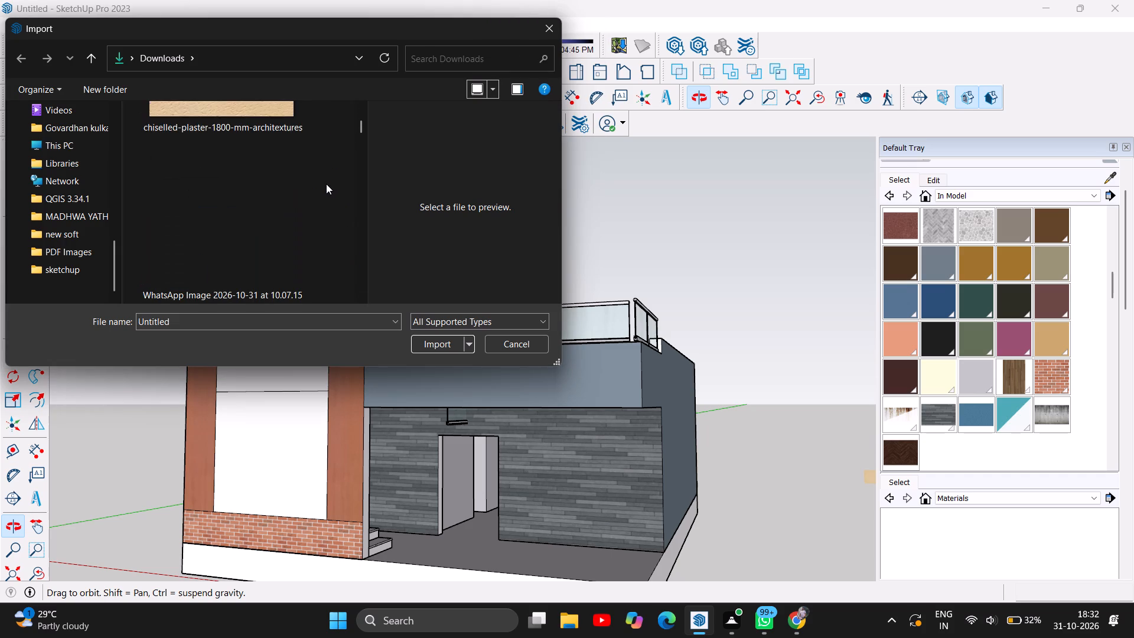
pyautogui.scroll(-5, 326, 184)
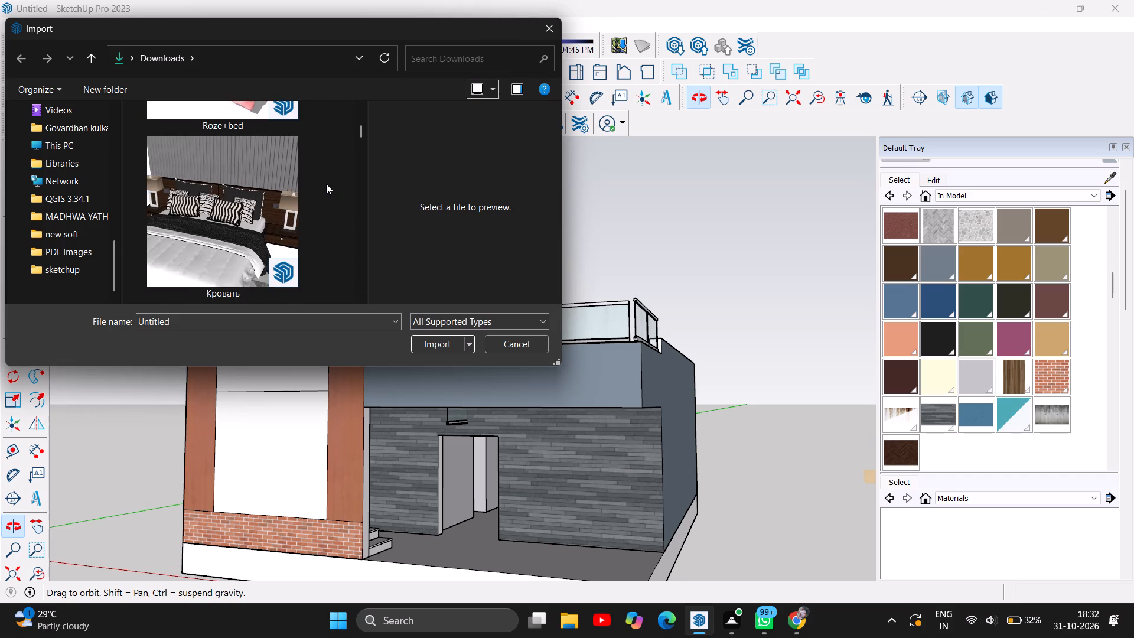
pyautogui.scroll(-6, 326, 184)
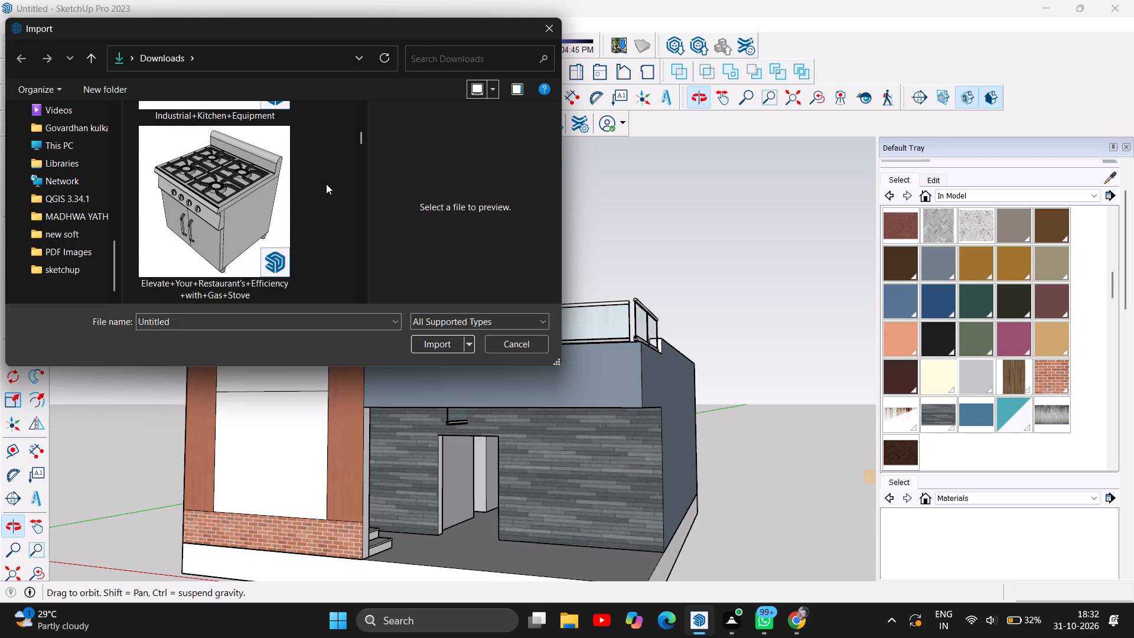
pyautogui.scroll(-5, 326, 184)
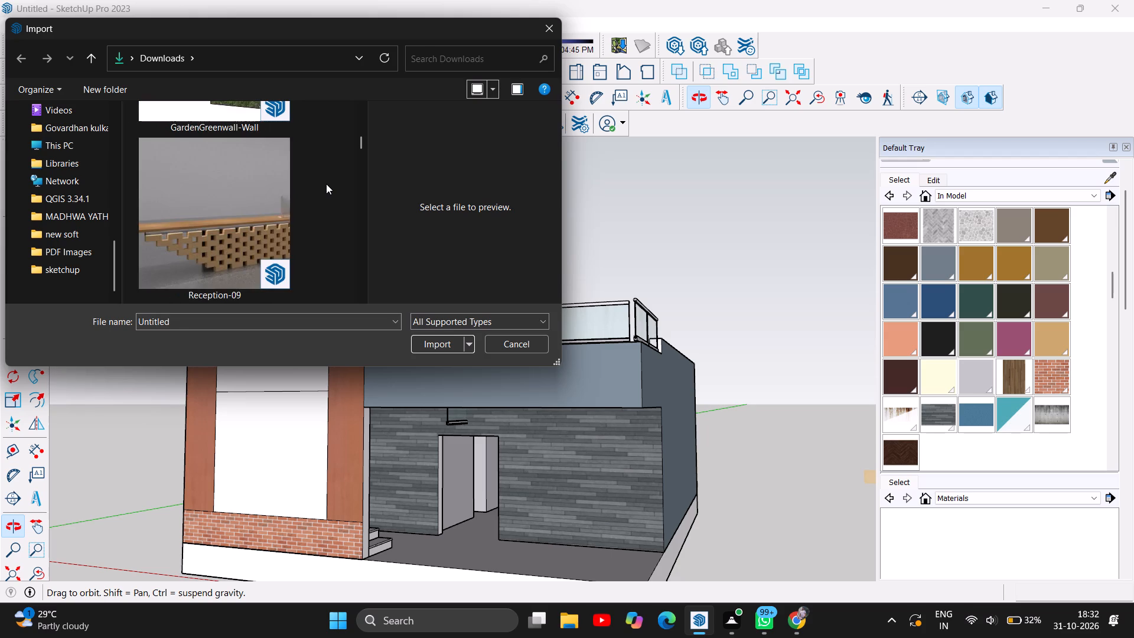
pyautogui.scroll(-4, 326, 184)
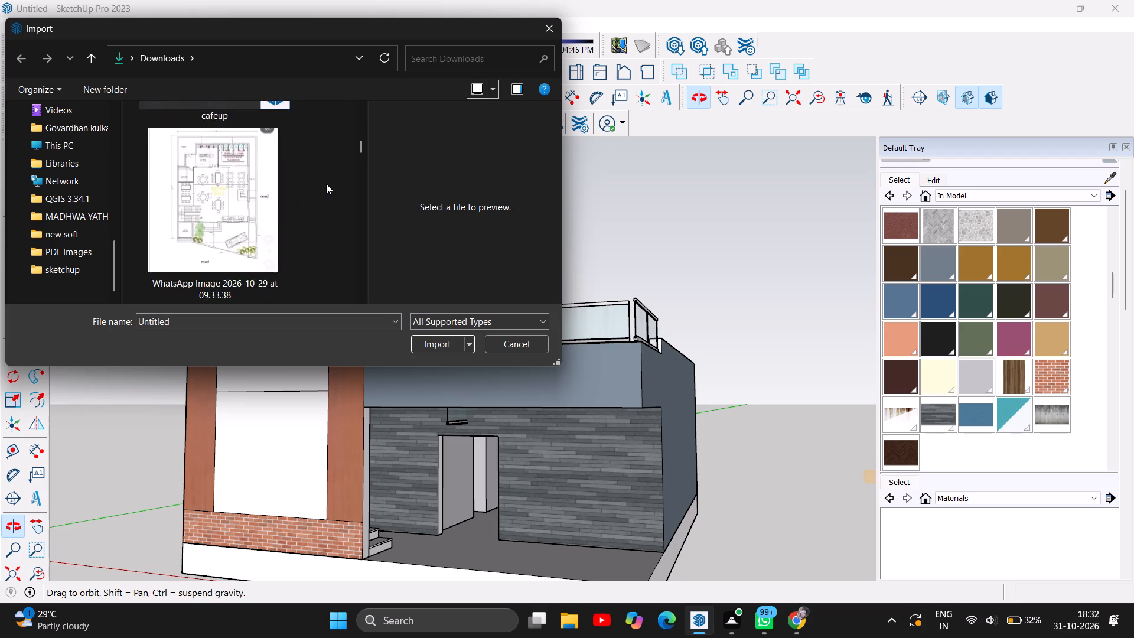
pyautogui.scroll(-6, 326, 184)
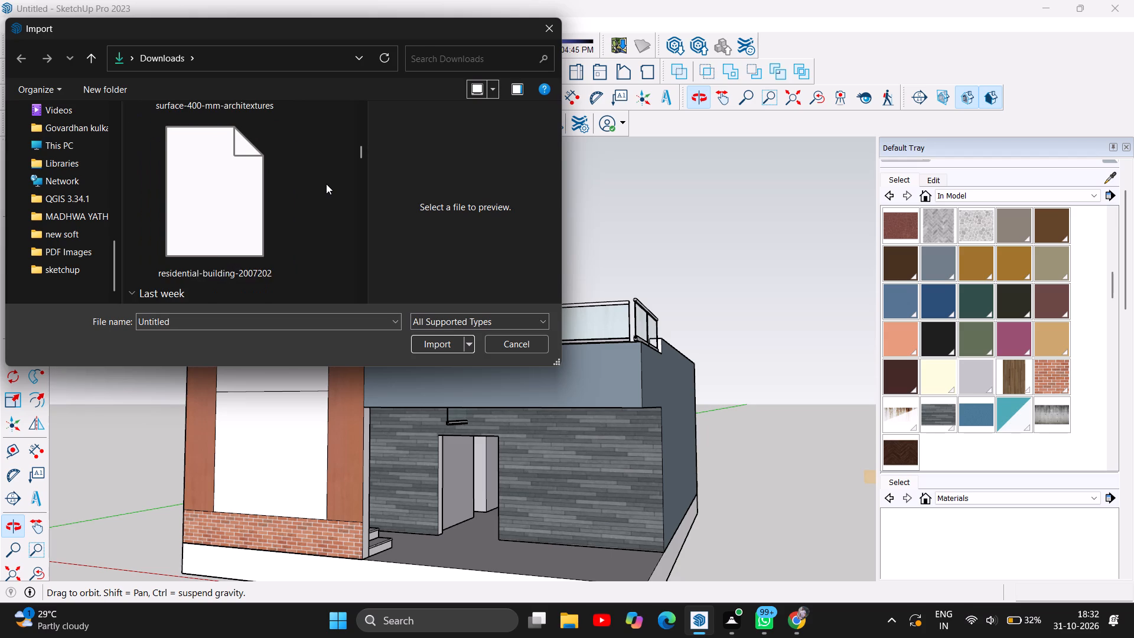
pyautogui.scroll(-6, 326, 184)
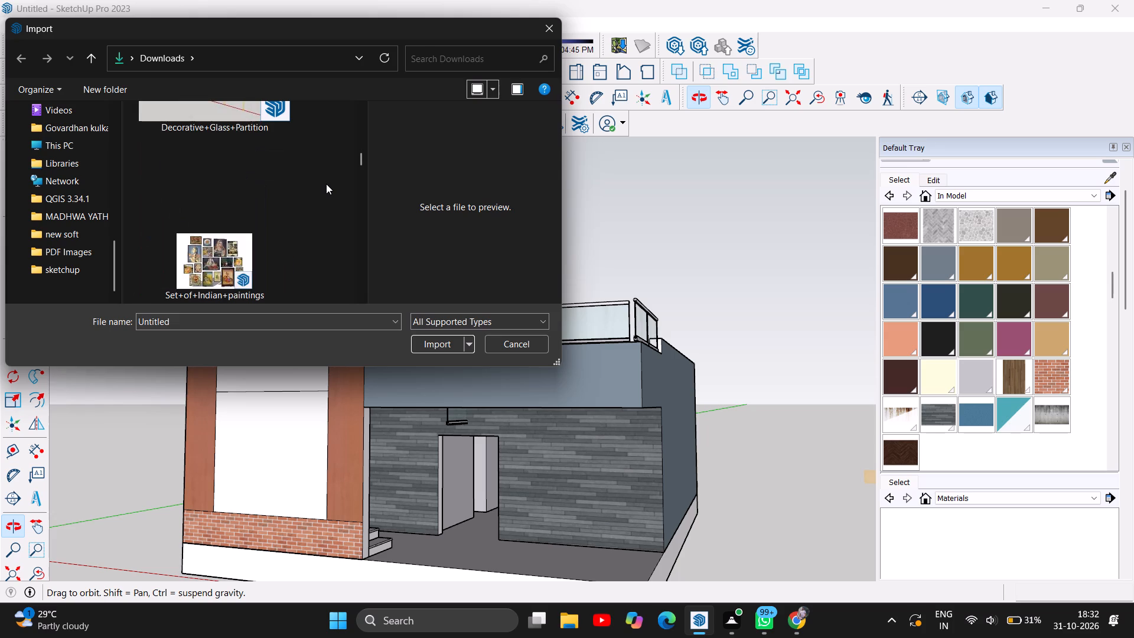
pyautogui.scroll(-4, 326, 184)
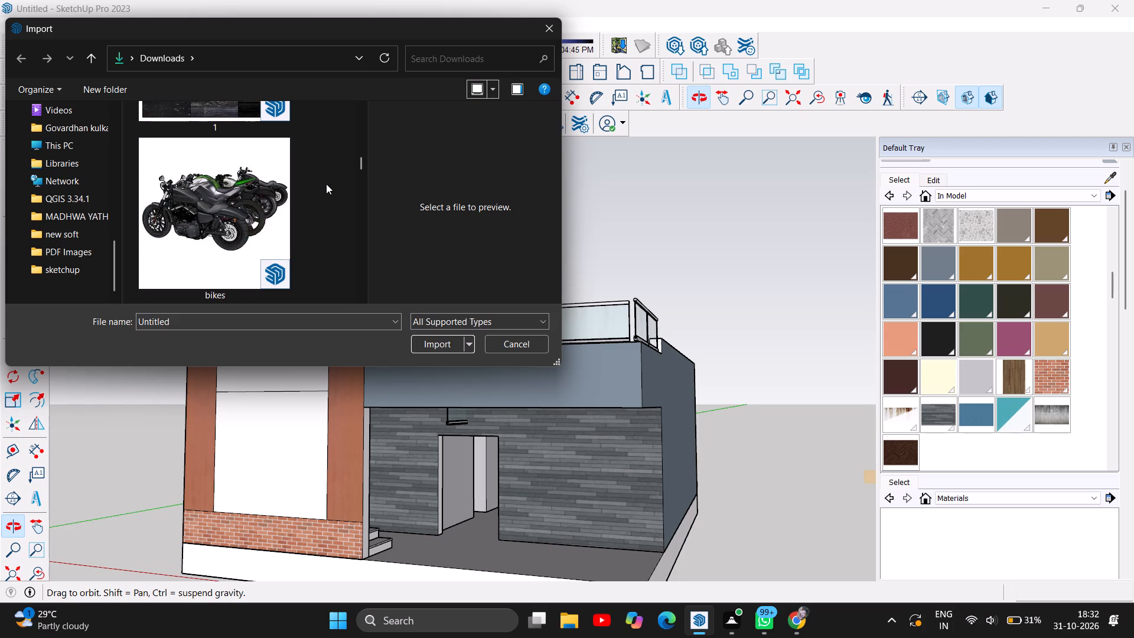
pyautogui.scroll(-4, 326, 184)
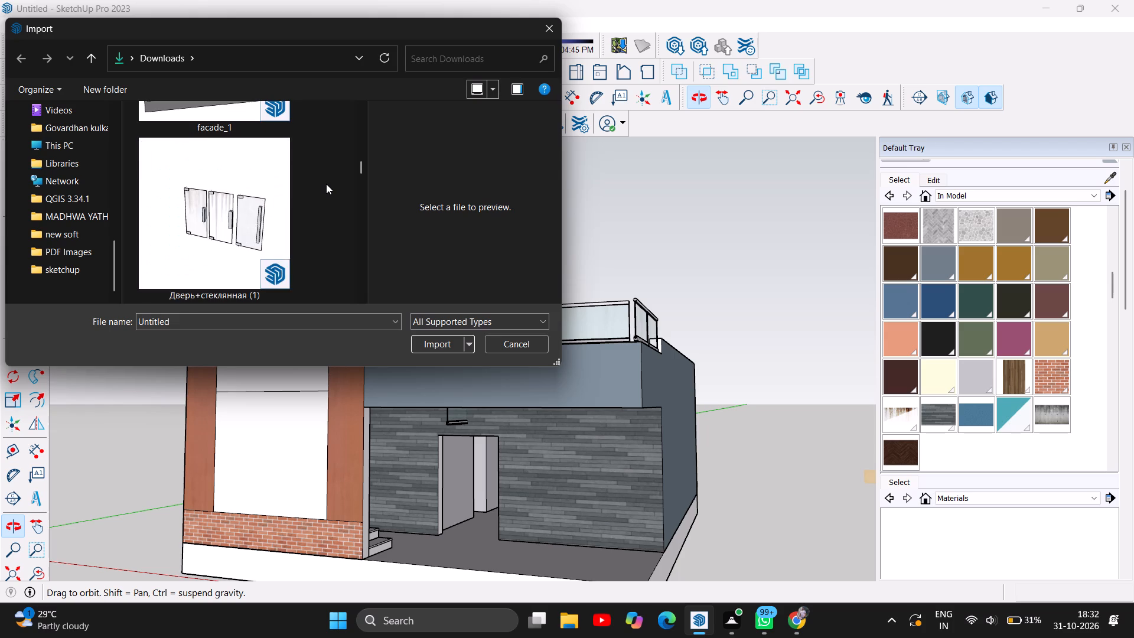
pyautogui.scroll(-3, 326, 184)
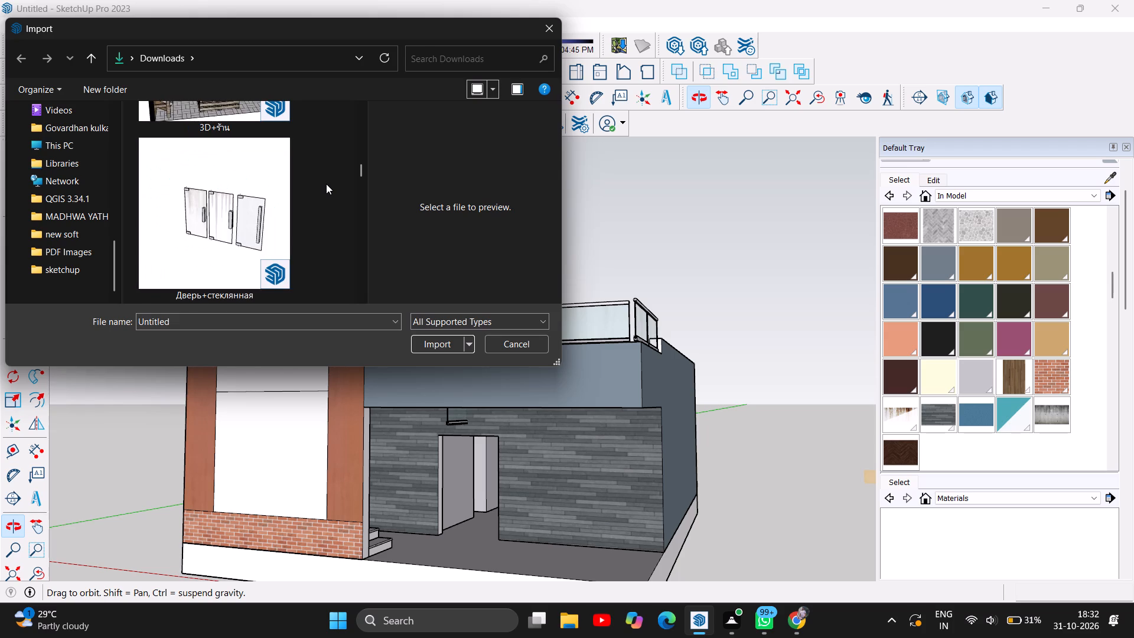
pyautogui.scroll(-3, 326, 184)
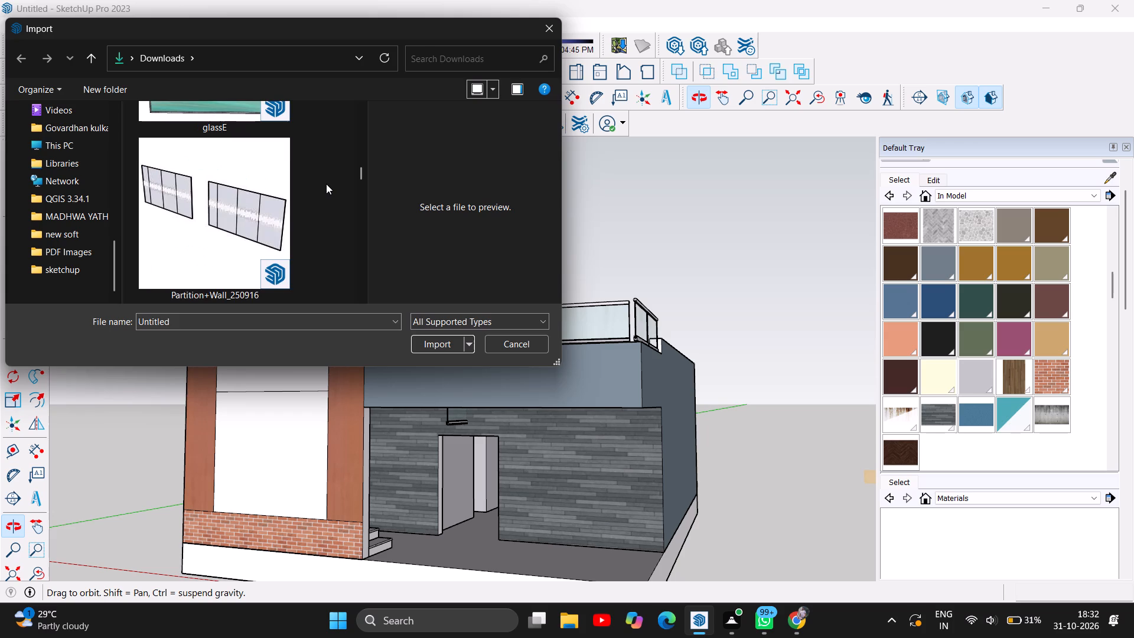
pyautogui.scroll(1, 326, 184)
# Import the glassE model and place it in the tower's arched opening, its lower corner on the upper dividing line at the opening's edge.
pyautogui.click(263, 180)
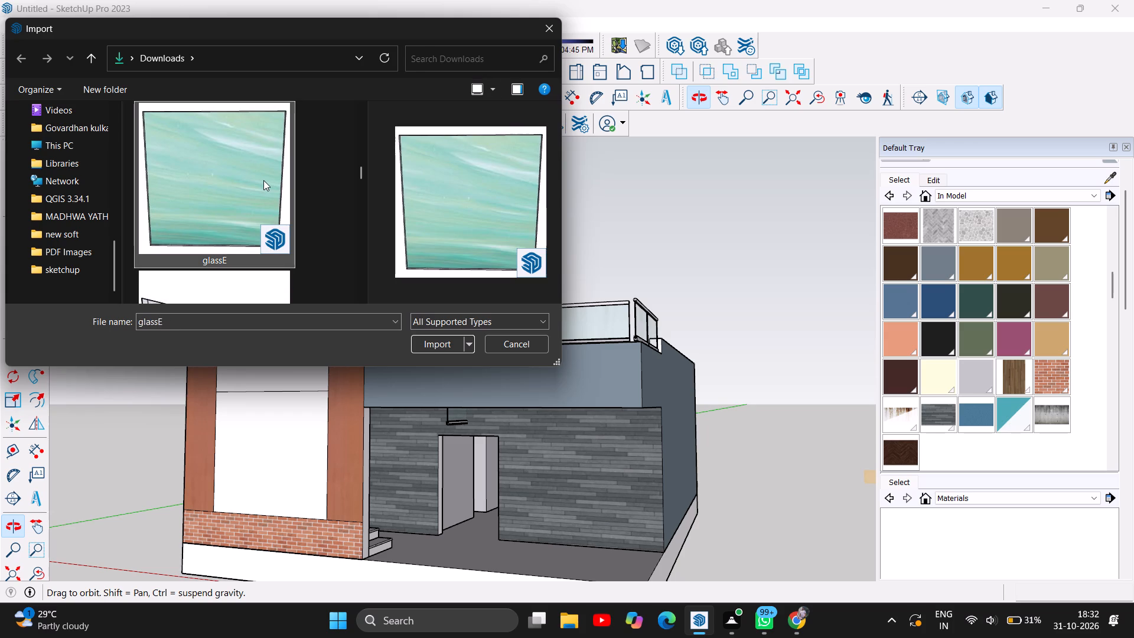
pyautogui.scroll(1, 200, 206)
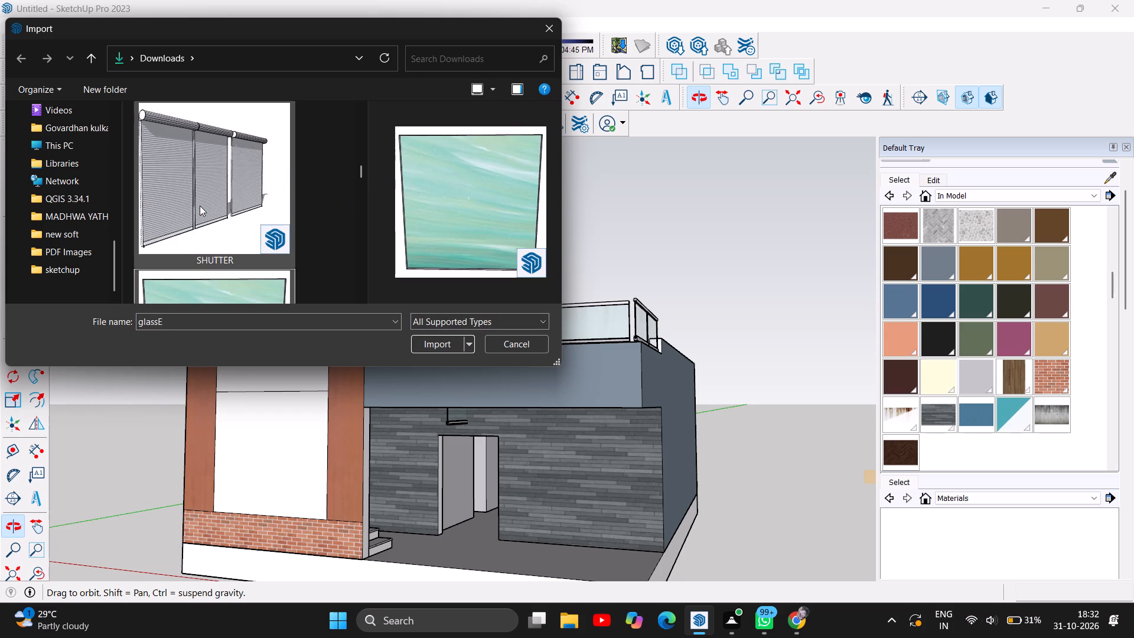
pyautogui.scroll(-1, 200, 205)
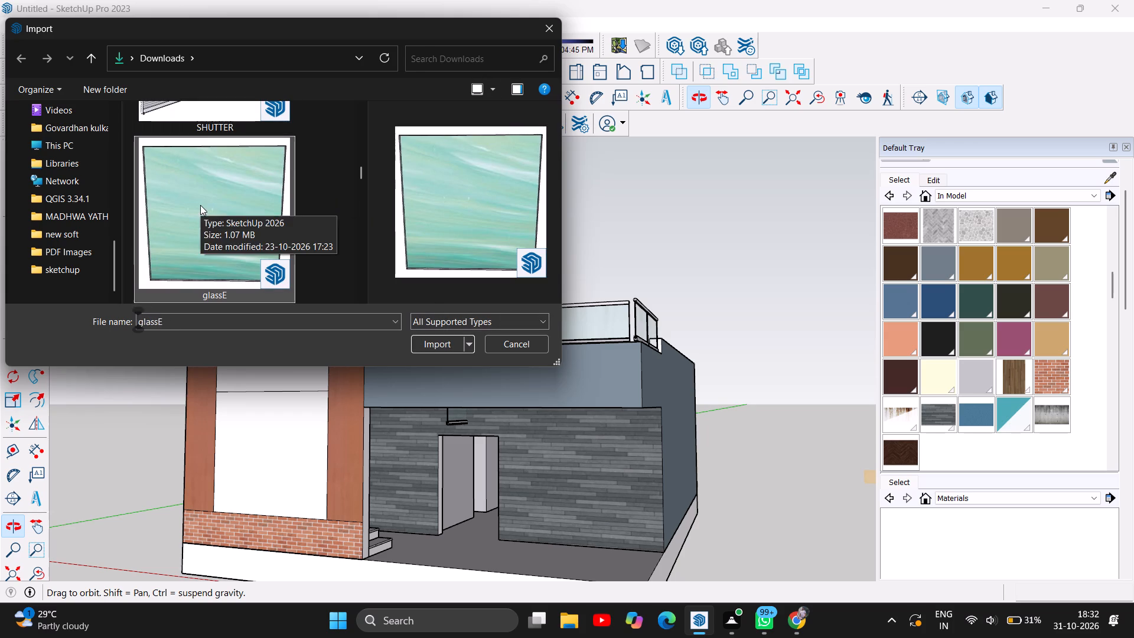
pyautogui.click(437, 346)
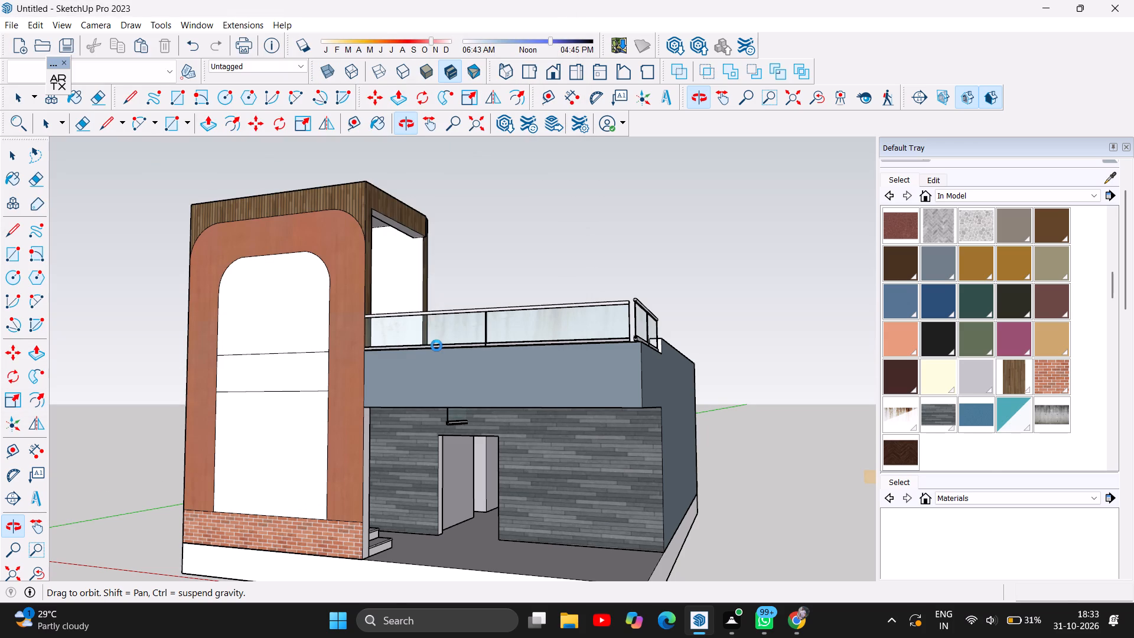
pyautogui.click(665, 349)
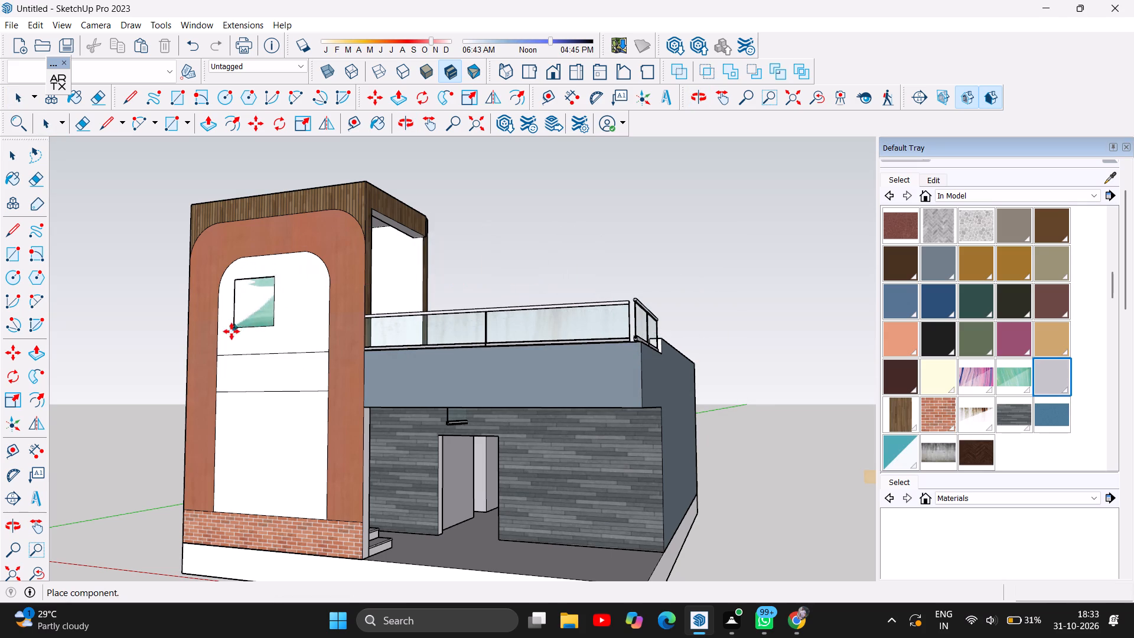
pyautogui.click(219, 356)
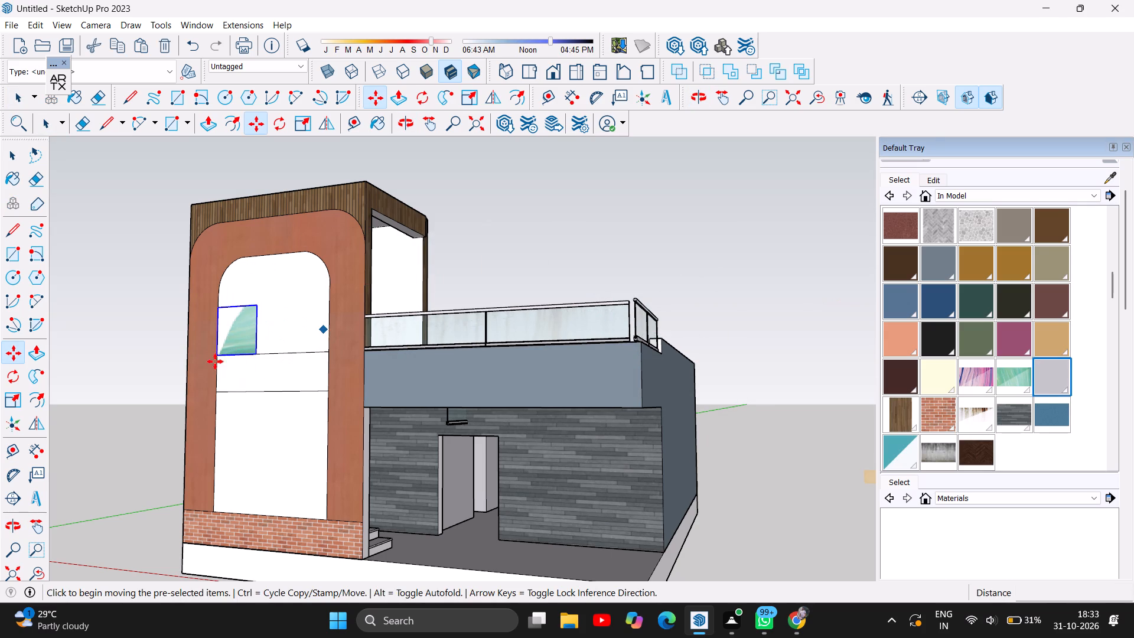
# Move the glass panel about 2 9/16" along the upper dividing line, inward from the arched opening's edge.
pyautogui.scroll(9, 221, 341)
pyautogui.rightClick(241, 312)
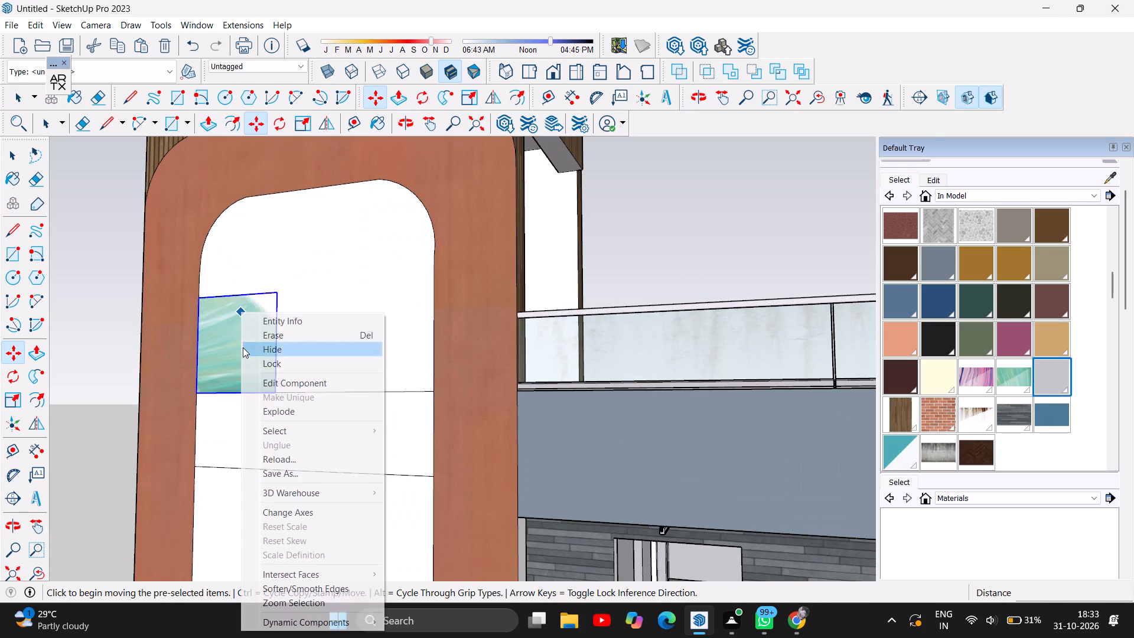
pyautogui.click(96, 232)
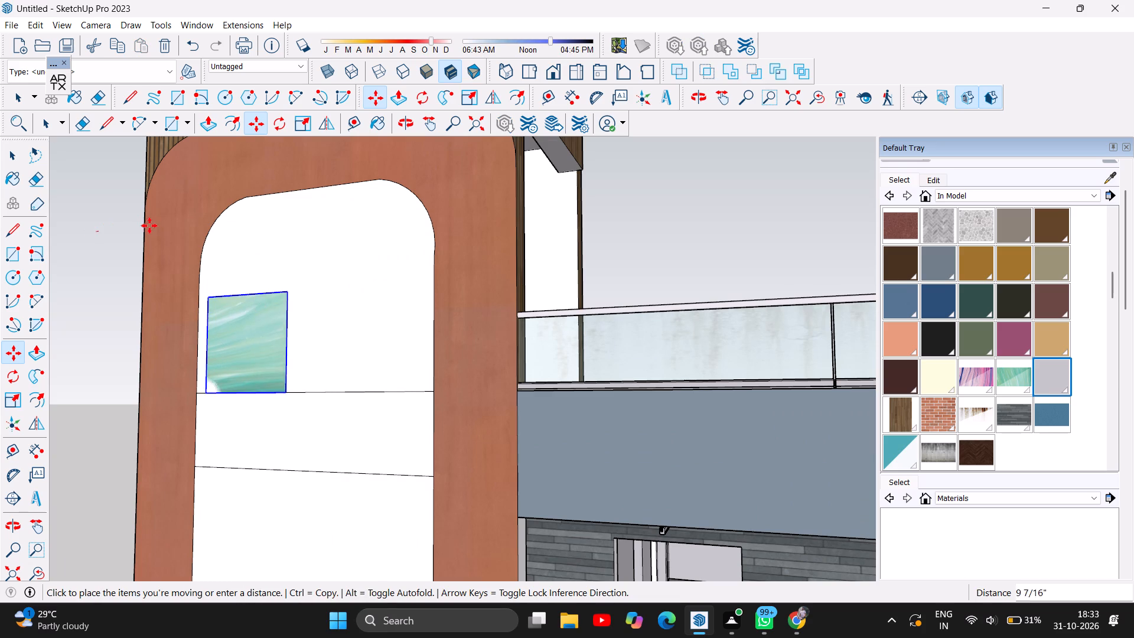
pyautogui.click(98, 232)
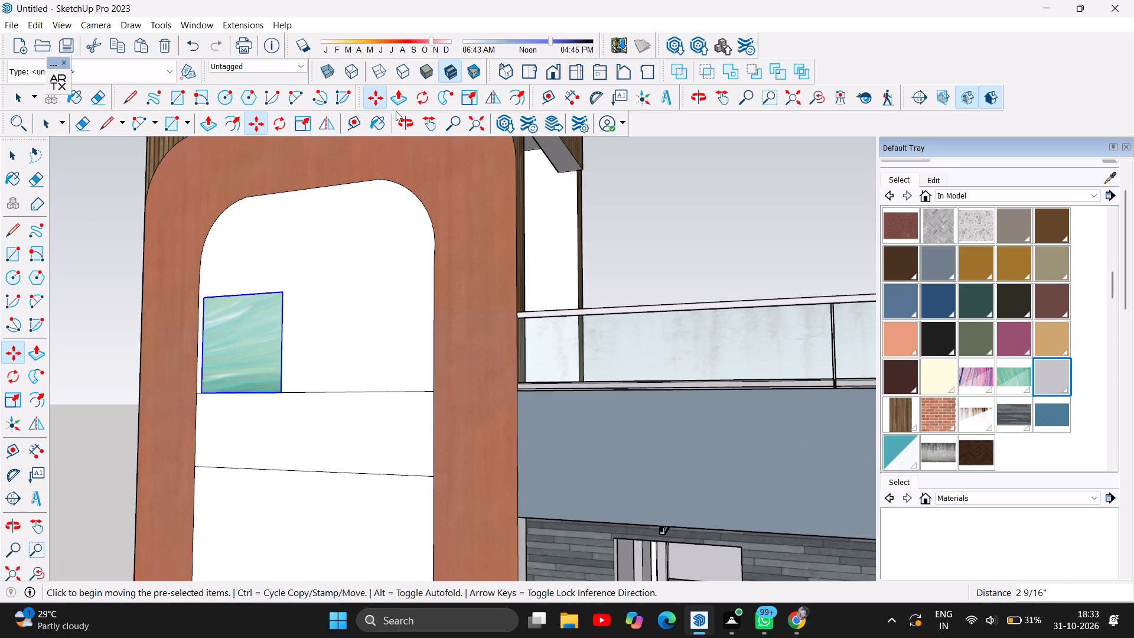
# Move the glass panel about 9 13/16" along the green axis, out from the face of the arched opening.
pyautogui.click(405, 125)
pyautogui.moveTo(422, 183); pyautogui.dragTo(577, 281)
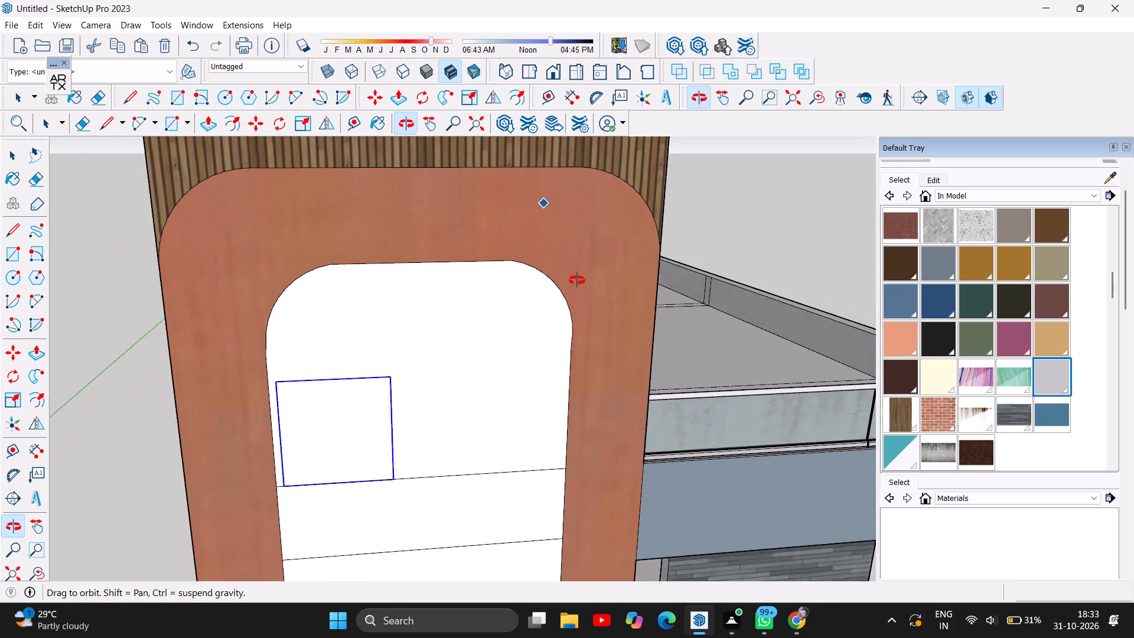
pyautogui.moveTo(577, 281); pyautogui.dragTo(581, 279)
pyautogui.click(16, 164)
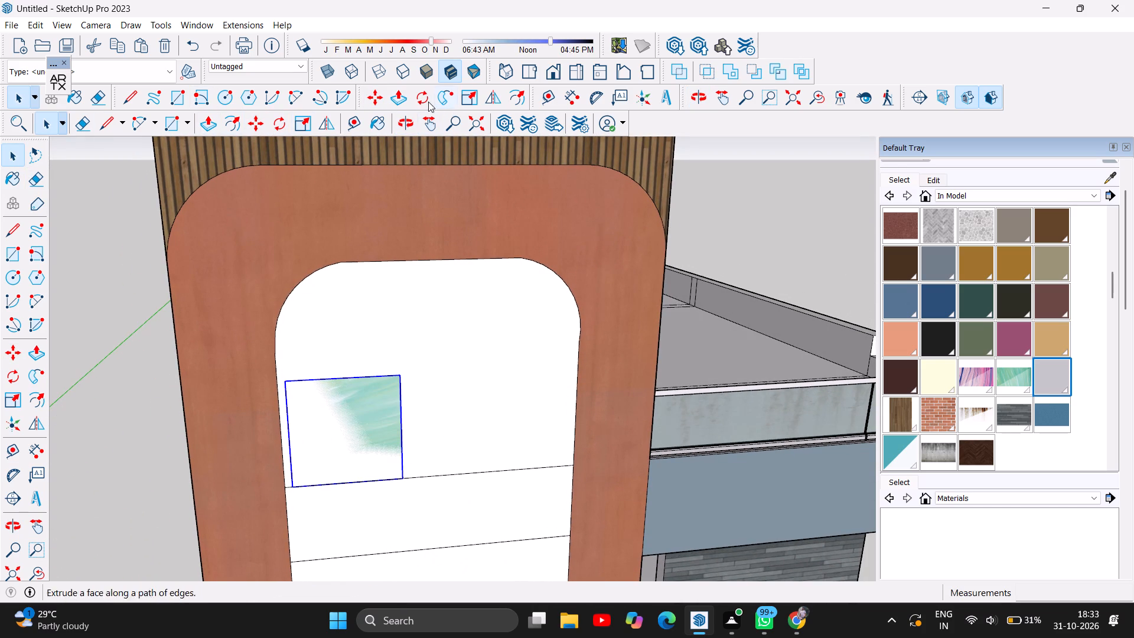
pyautogui.click(376, 98)
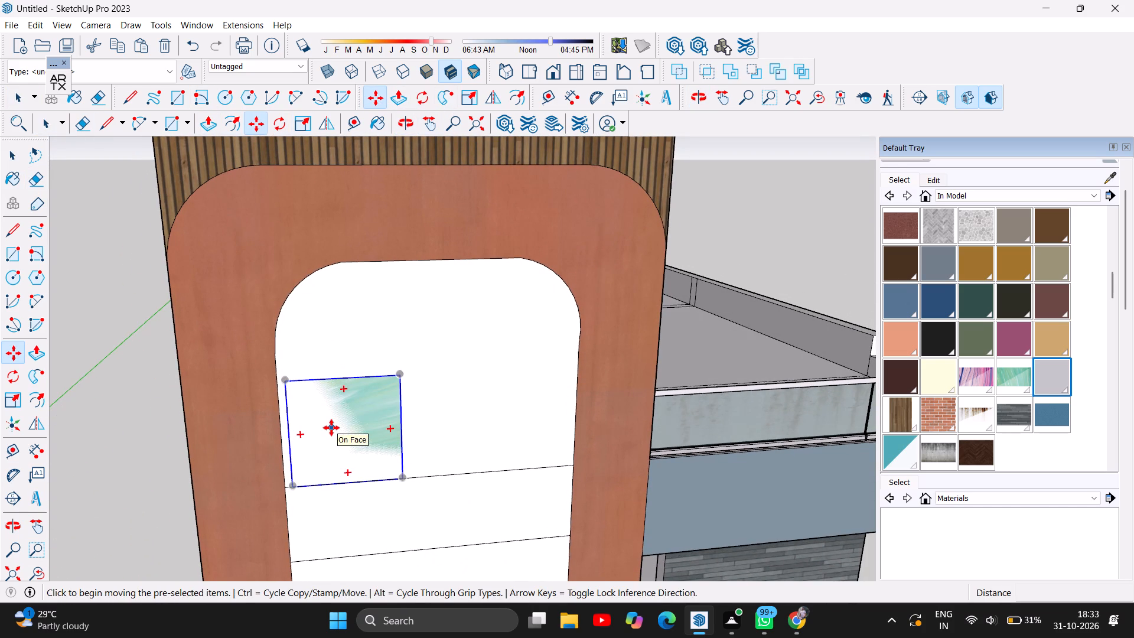
pyautogui.click(331, 428)
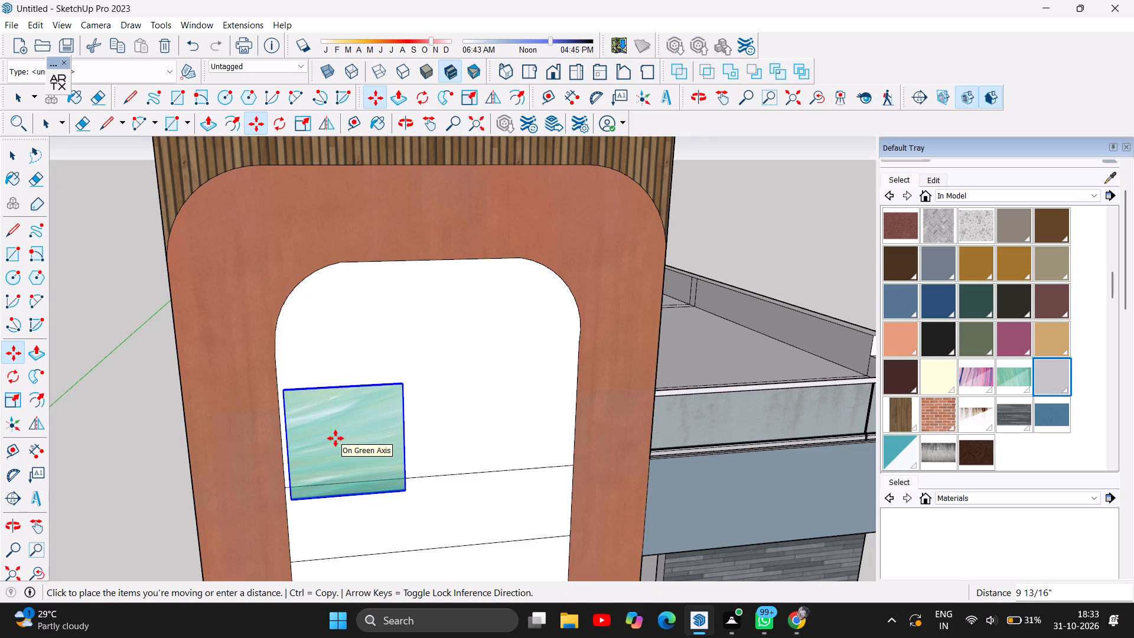
pyautogui.click(335, 438)
# Move the glass panel about 8 7/16" back along the green axis, toward the face of the arched opening.
pyautogui.scroll(4, 346, 519)
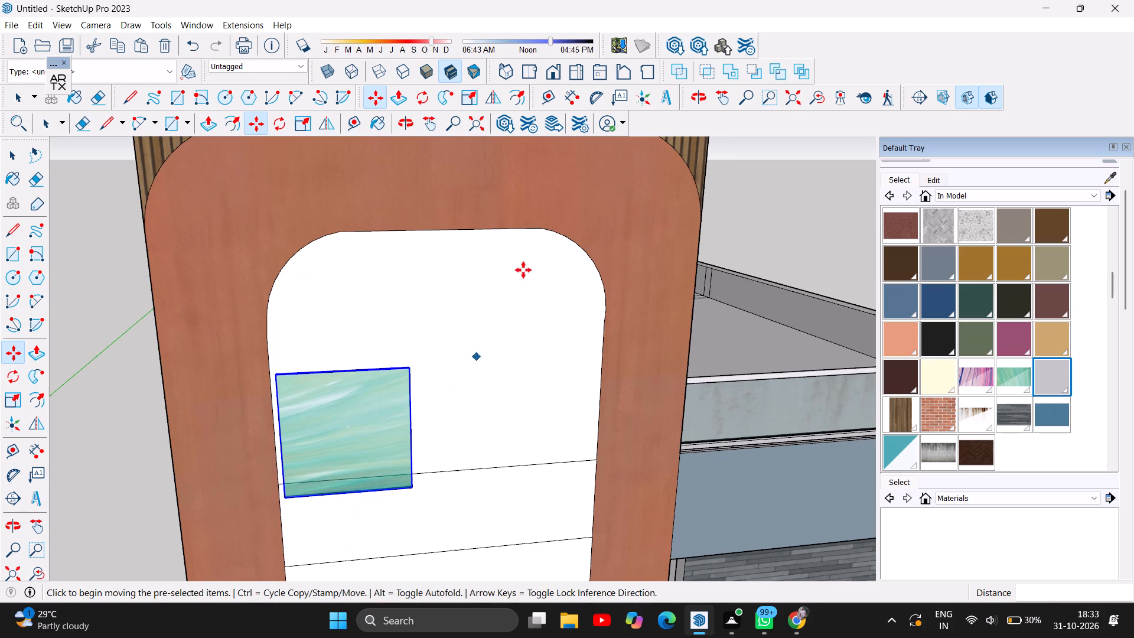
pyautogui.click(408, 122)
pyautogui.moveTo(296, 354); pyautogui.dragTo(325, 363)
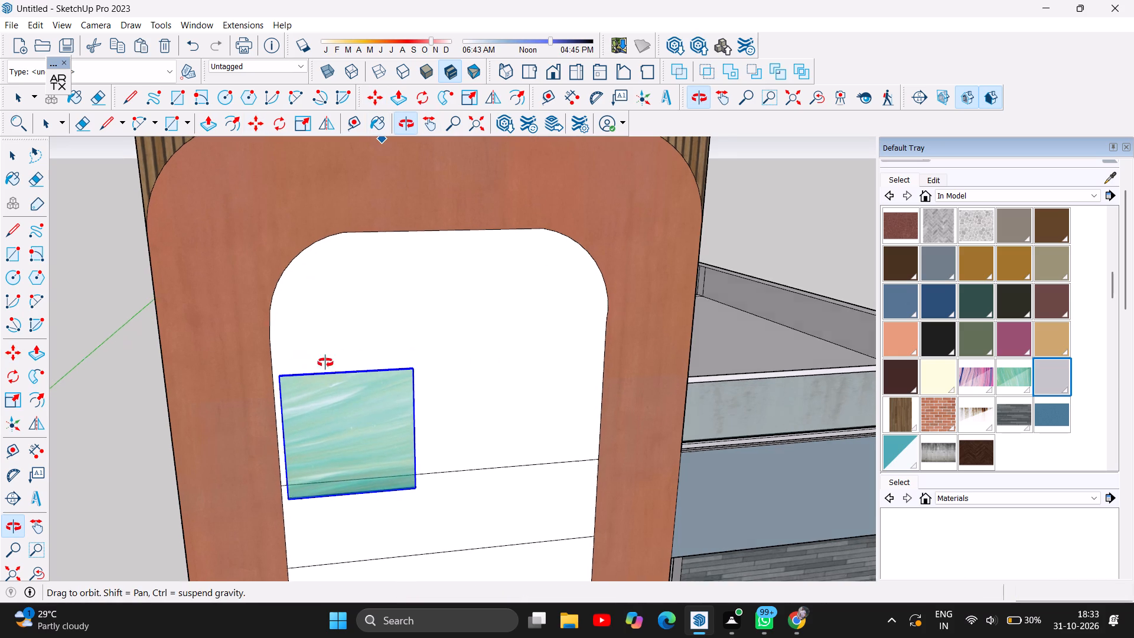
pyautogui.moveTo(325, 363); pyautogui.dragTo(615, 368)
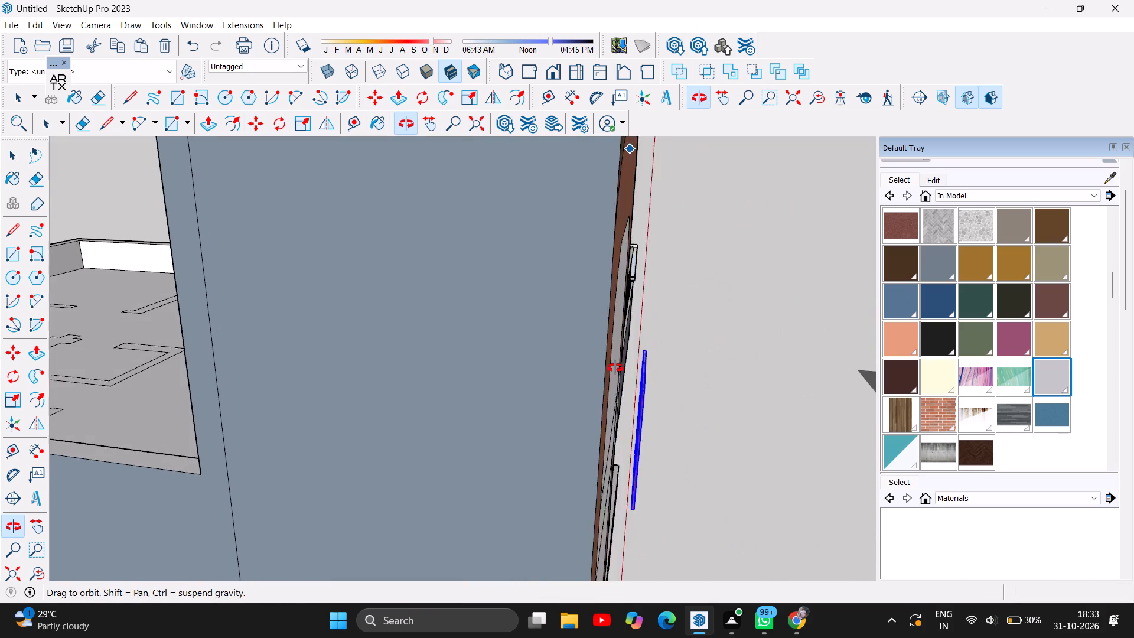
pyautogui.moveTo(615, 368); pyautogui.dragTo(542, 368)
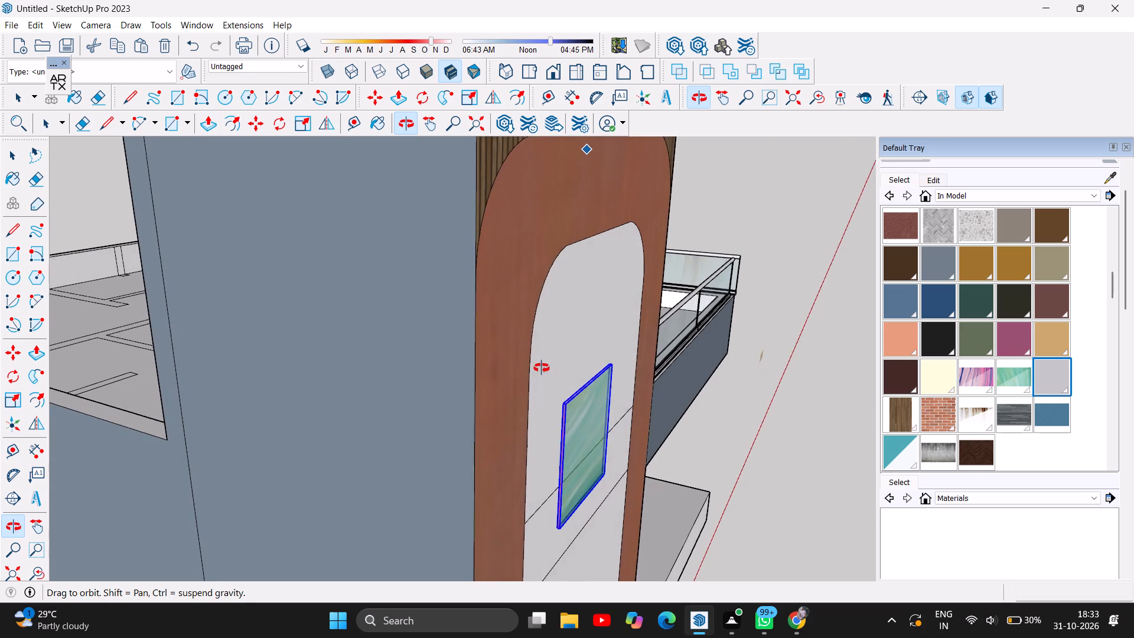
pyautogui.moveTo(542, 368); pyautogui.dragTo(537, 369)
pyautogui.click(380, 101)
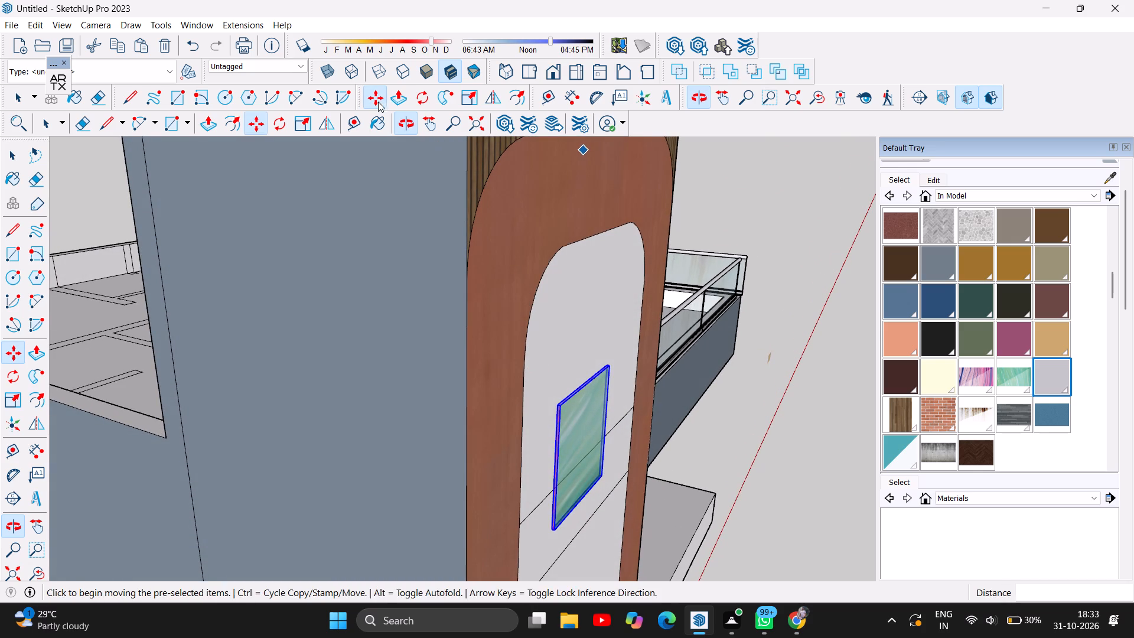
pyautogui.click(581, 453)
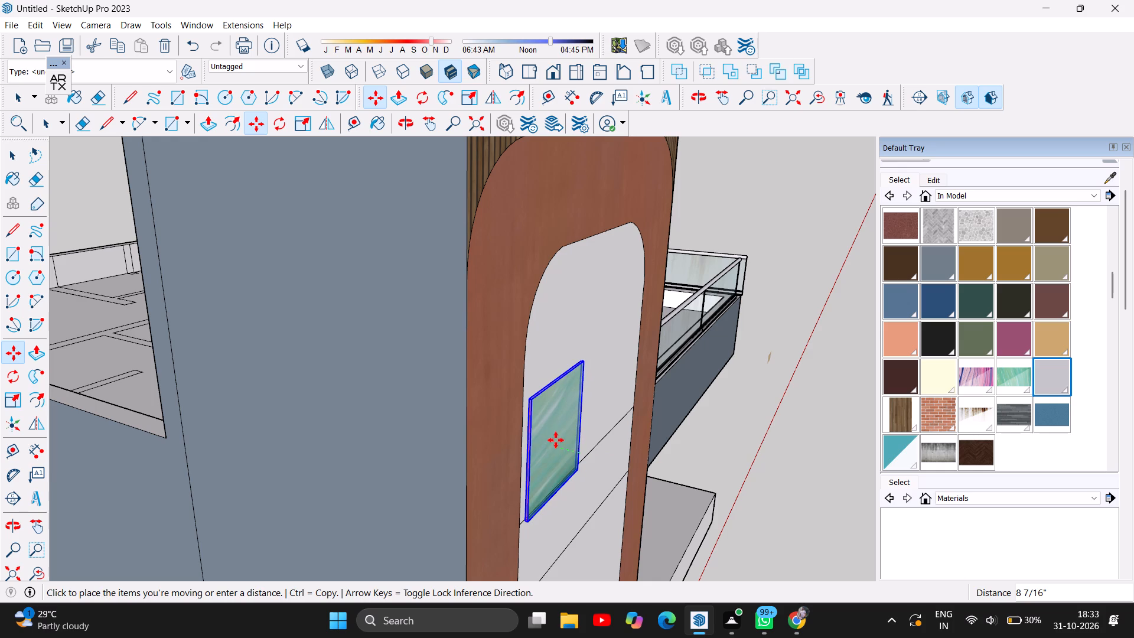
pyautogui.click(556, 440)
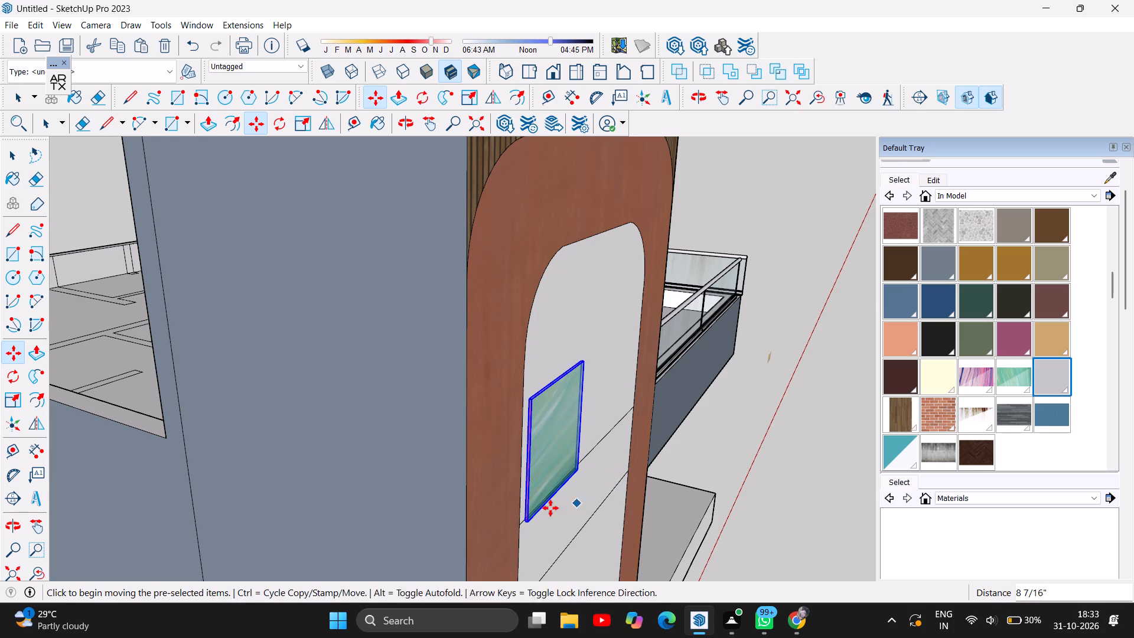
# Examine from the side and front how the glass panel sits against the tower's arched opening, including the overall facade.
pyautogui.scroll(5, 485, 466)
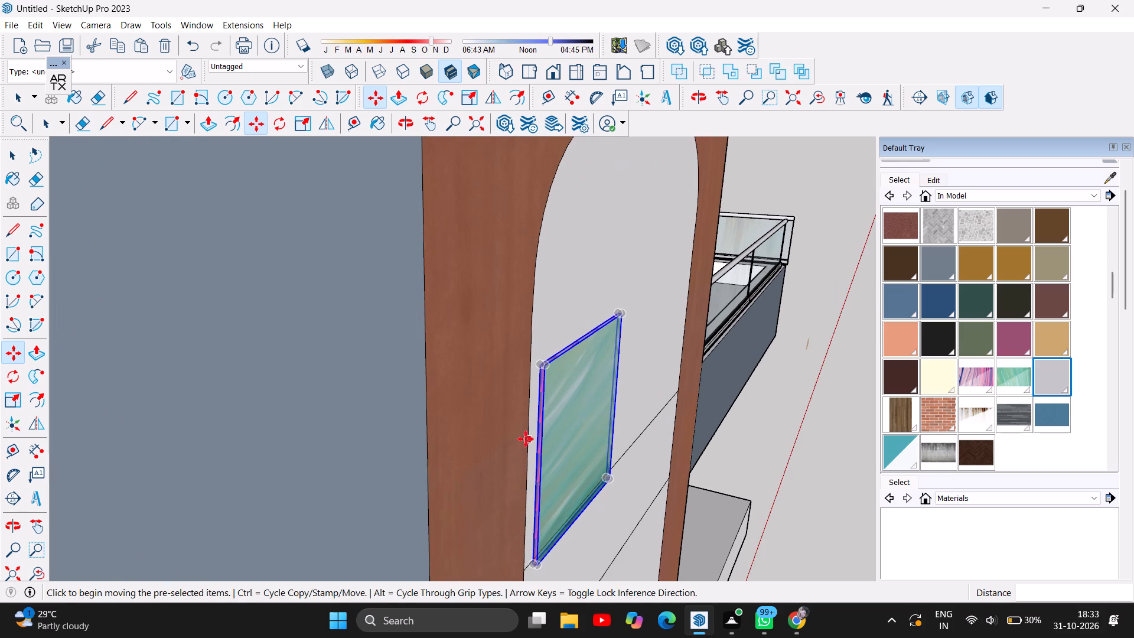
pyautogui.scroll(2, 533, 421)
pyautogui.click(413, 126)
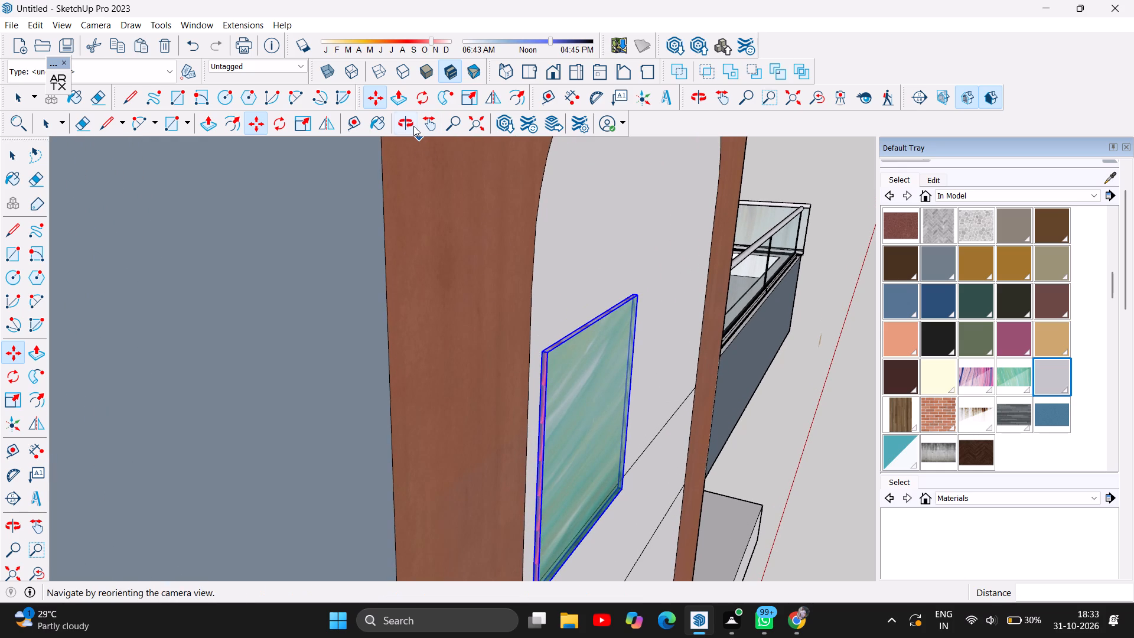
pyautogui.moveTo(475, 344); pyautogui.dragTo(578, 369)
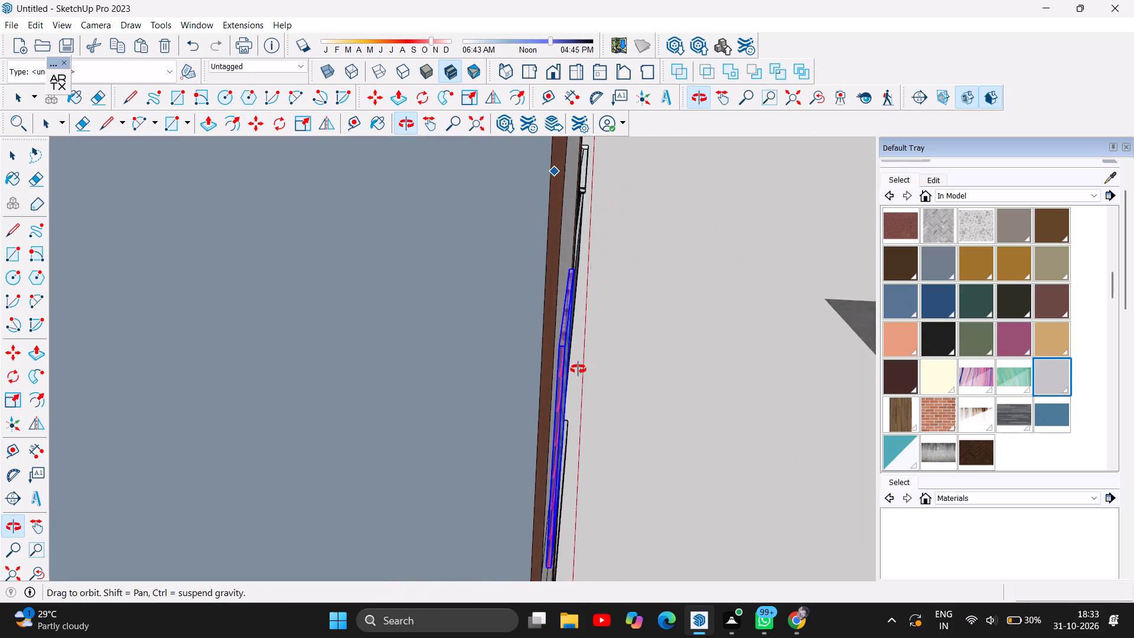
pyautogui.moveTo(578, 369); pyautogui.dragTo(38, 350)
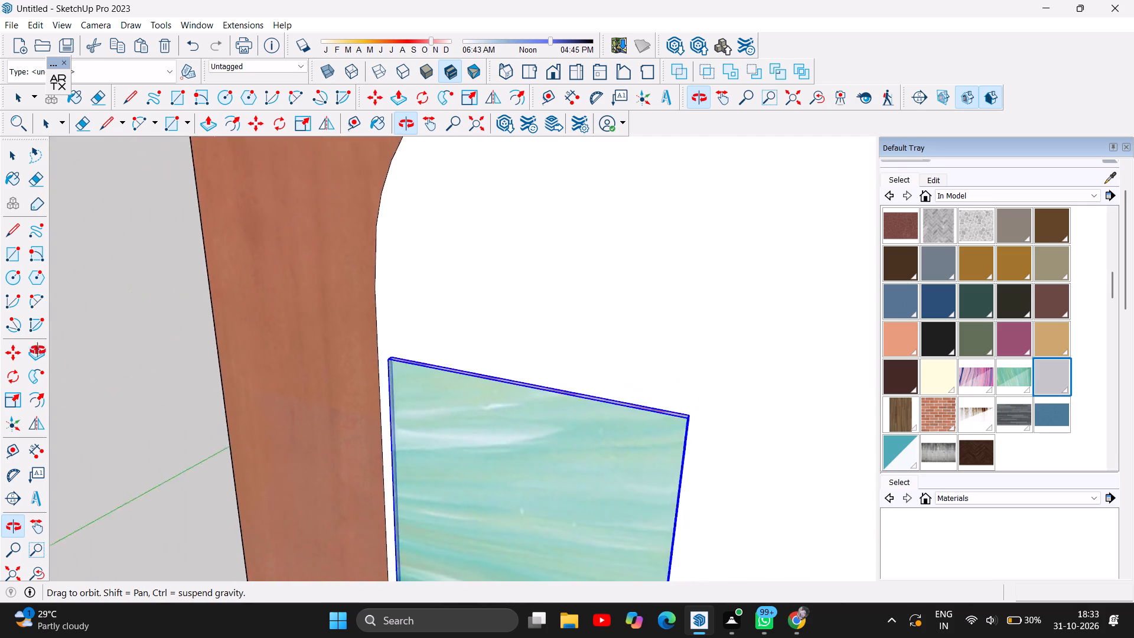
pyautogui.moveTo(38, 350); pyautogui.dragTo(395, 240)
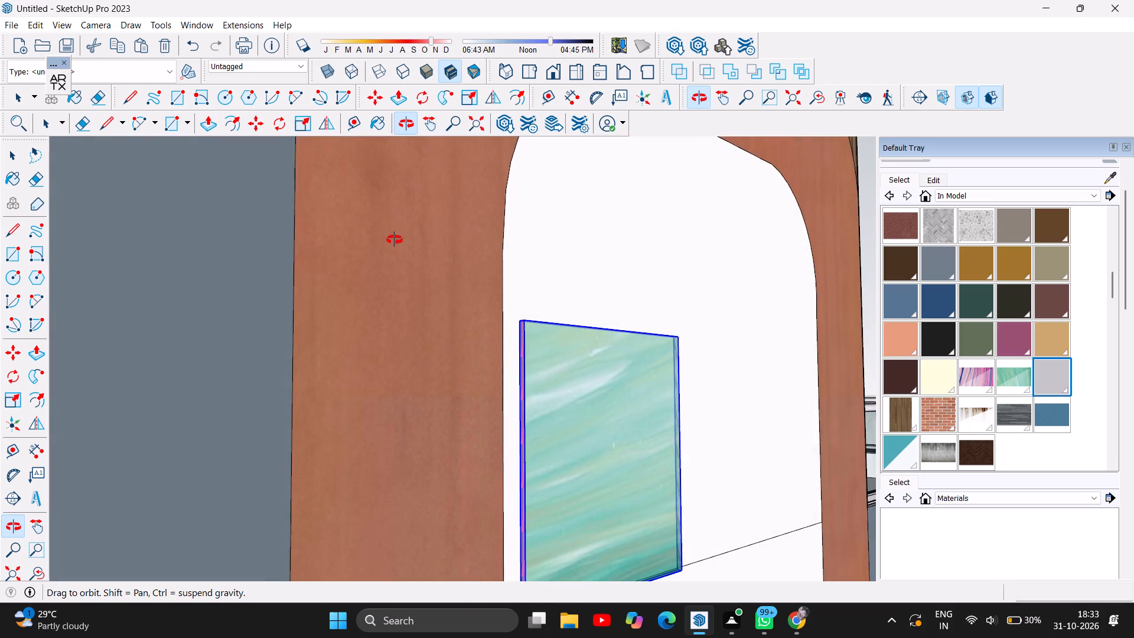
pyautogui.moveTo(395, 240); pyautogui.dragTo(395, 240)
pyautogui.scroll(-5, 395, 240)
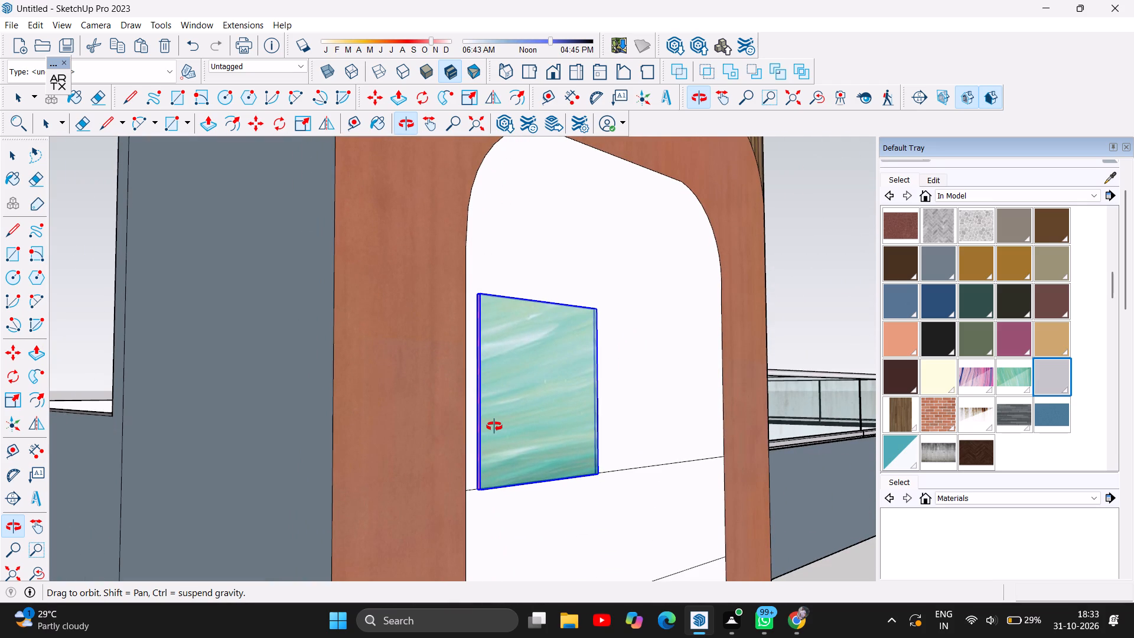
pyautogui.moveTo(528, 418); pyautogui.dragTo(154, 378)
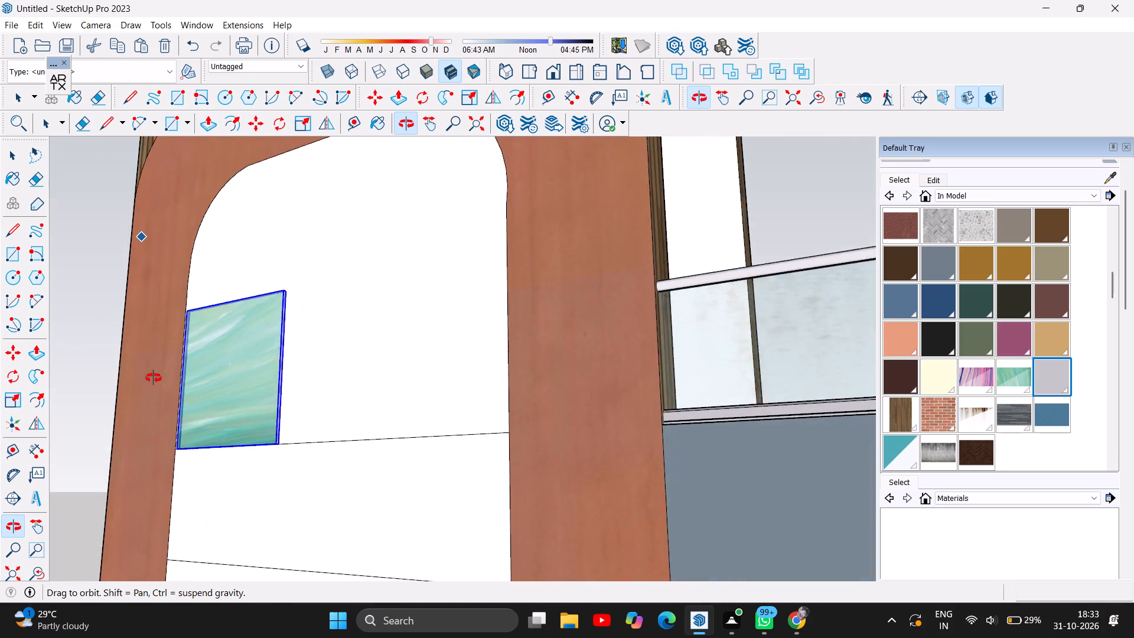
pyautogui.moveTo(154, 378); pyautogui.dragTo(372, 392)
pyautogui.scroll(-4, 382, 327)
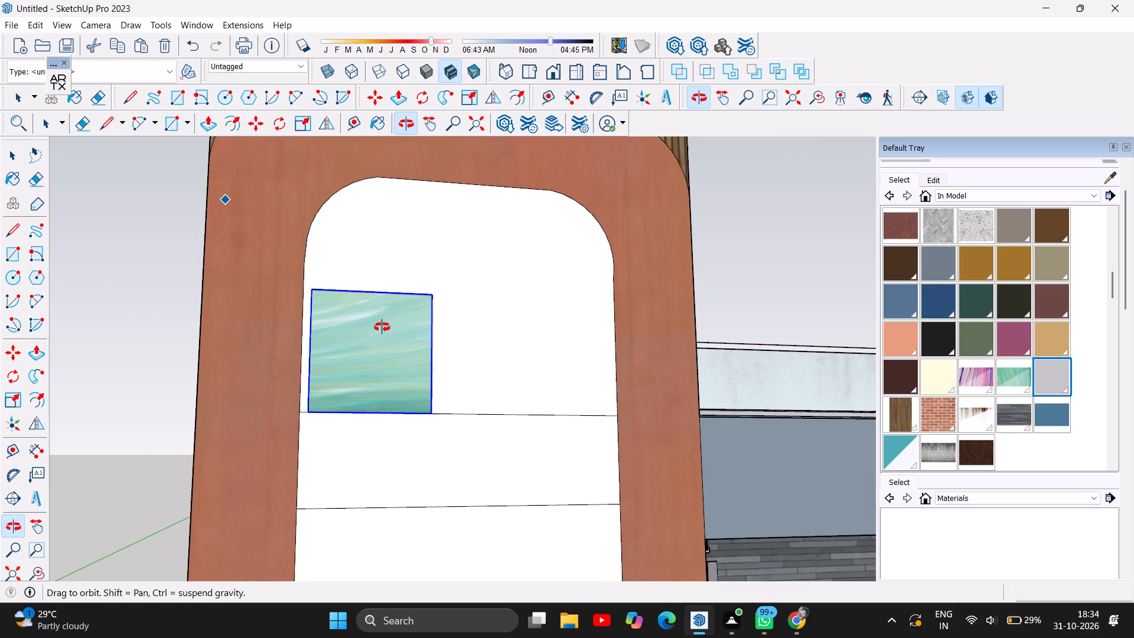
pyautogui.moveTo(382, 327); pyautogui.dragTo(364, 402)
pyautogui.scroll(-6, 393, 272)
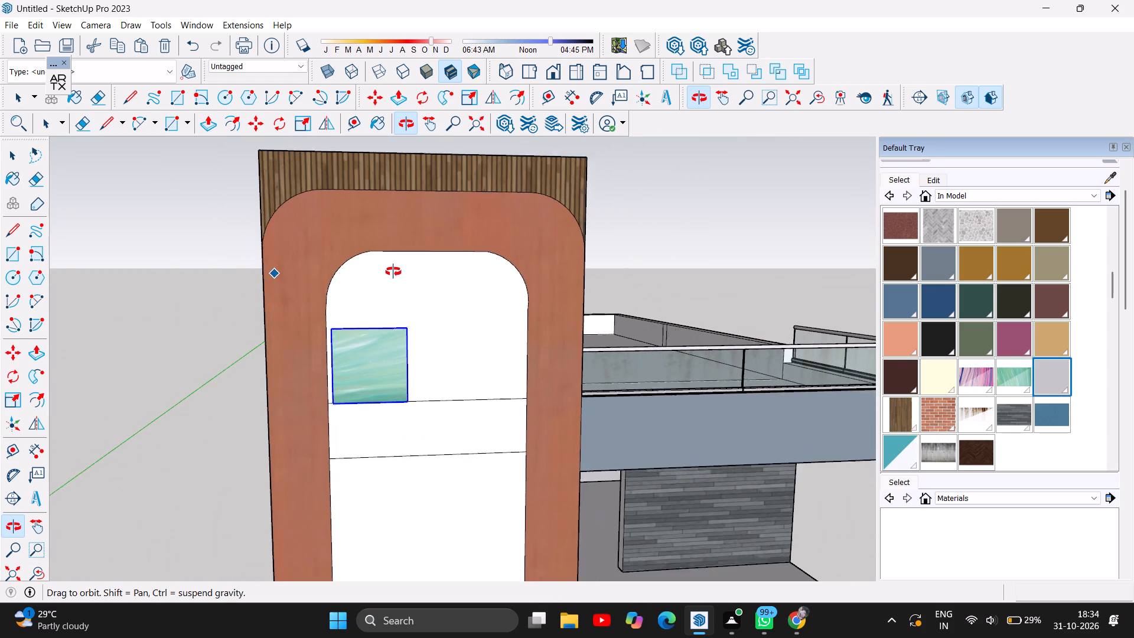
pyautogui.scroll(-4, 393, 272)
pyautogui.moveTo(440, 341); pyautogui.dragTo(330, 363)
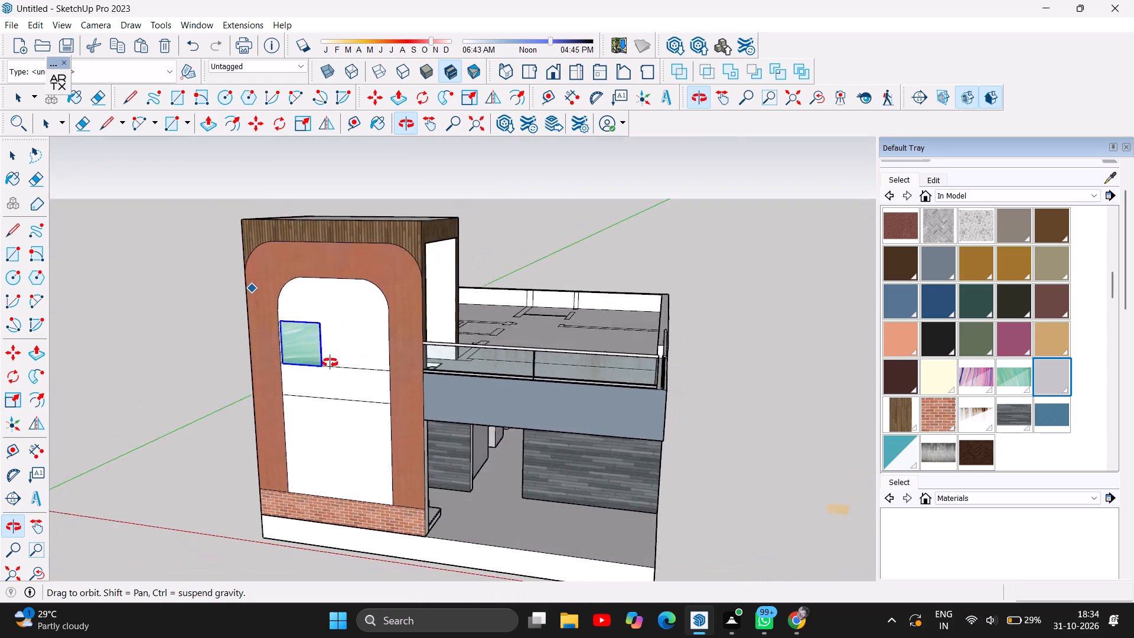
pyautogui.moveTo(330, 363); pyautogui.dragTo(423, 354)
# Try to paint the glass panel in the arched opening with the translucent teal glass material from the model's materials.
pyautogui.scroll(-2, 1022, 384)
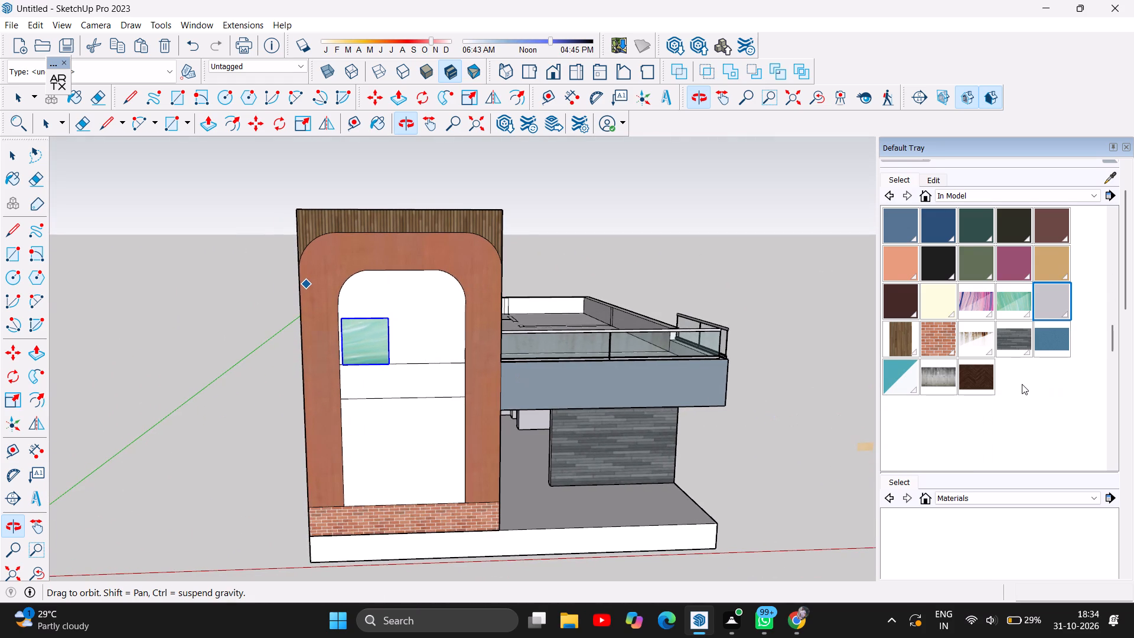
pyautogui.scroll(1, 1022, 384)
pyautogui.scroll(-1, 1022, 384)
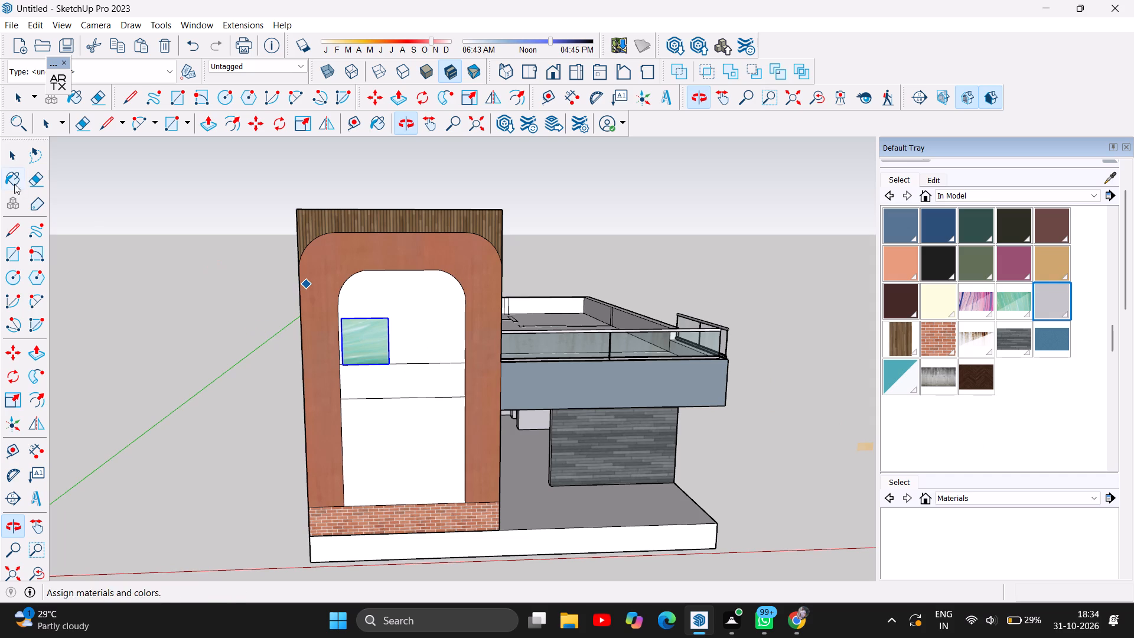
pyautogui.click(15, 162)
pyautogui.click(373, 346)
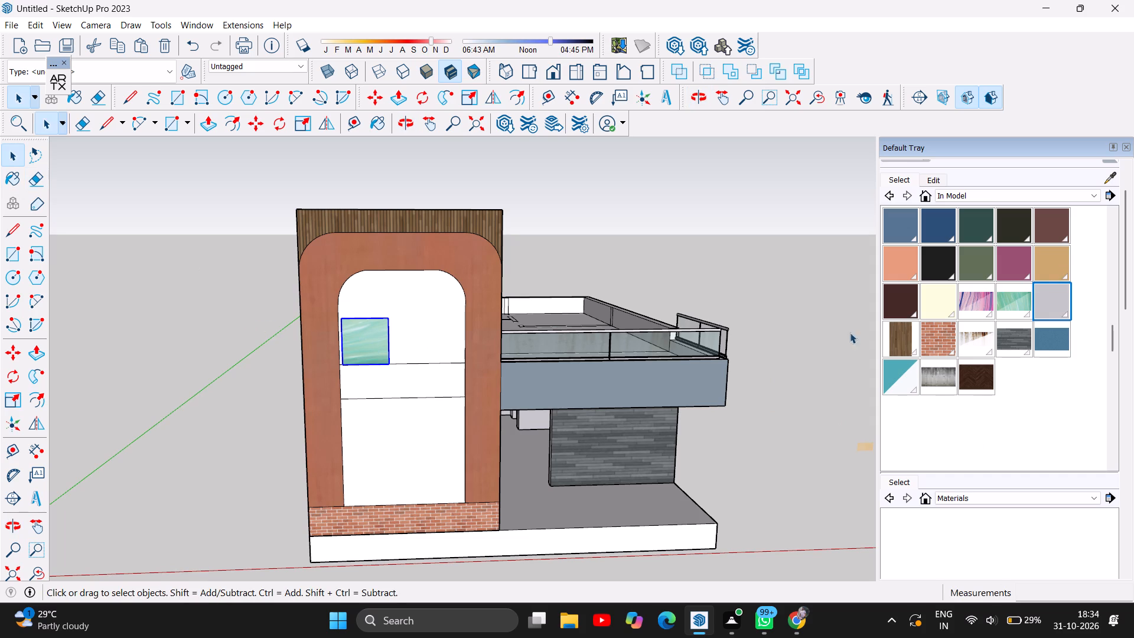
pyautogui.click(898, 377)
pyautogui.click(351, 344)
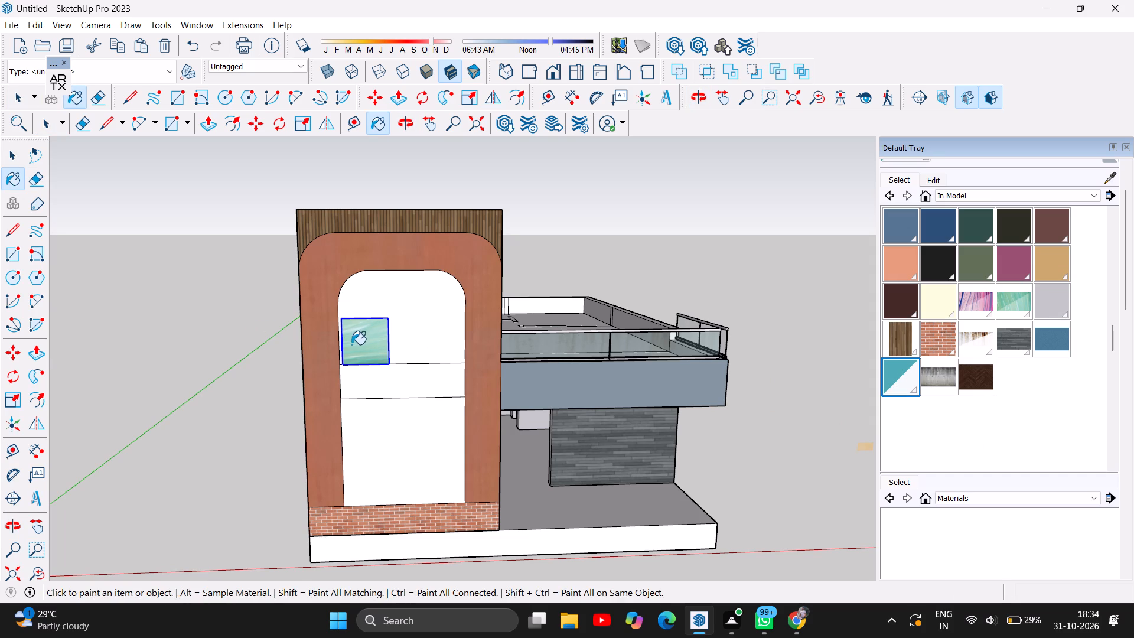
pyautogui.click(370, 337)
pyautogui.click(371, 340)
# Copy the glass panel and paste the copy beside it on the upper dividing line of the arched opening.
pyautogui.click(21, 155)
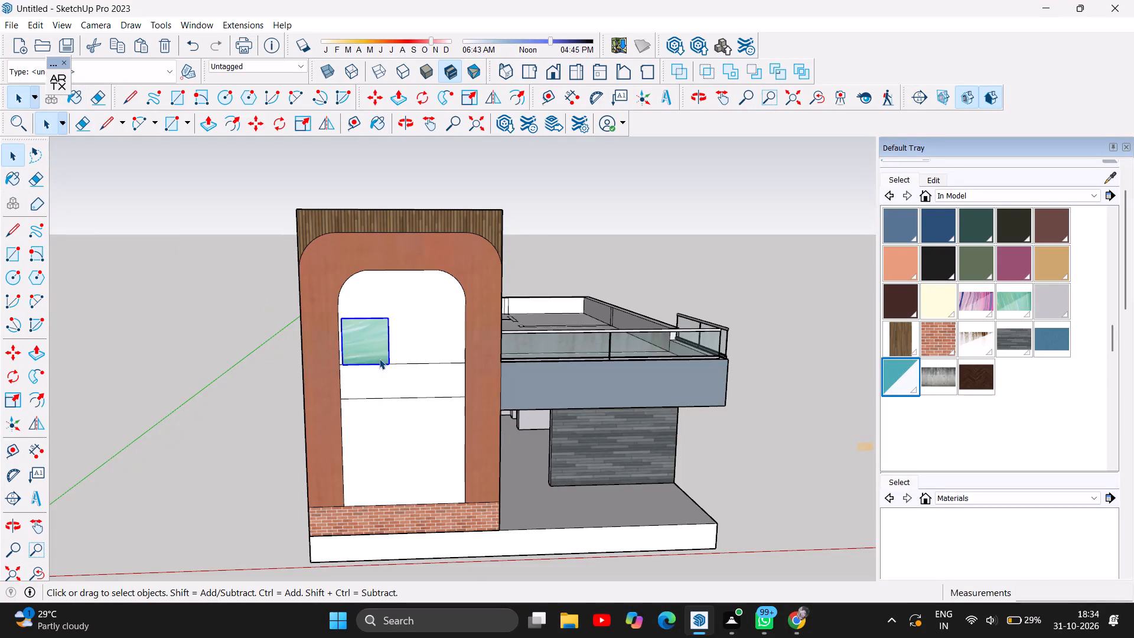
pyautogui.click(383, 361)
pyautogui.hotkey('ctrl', 'c')
pyautogui.hotkey('ctrl', 'v')
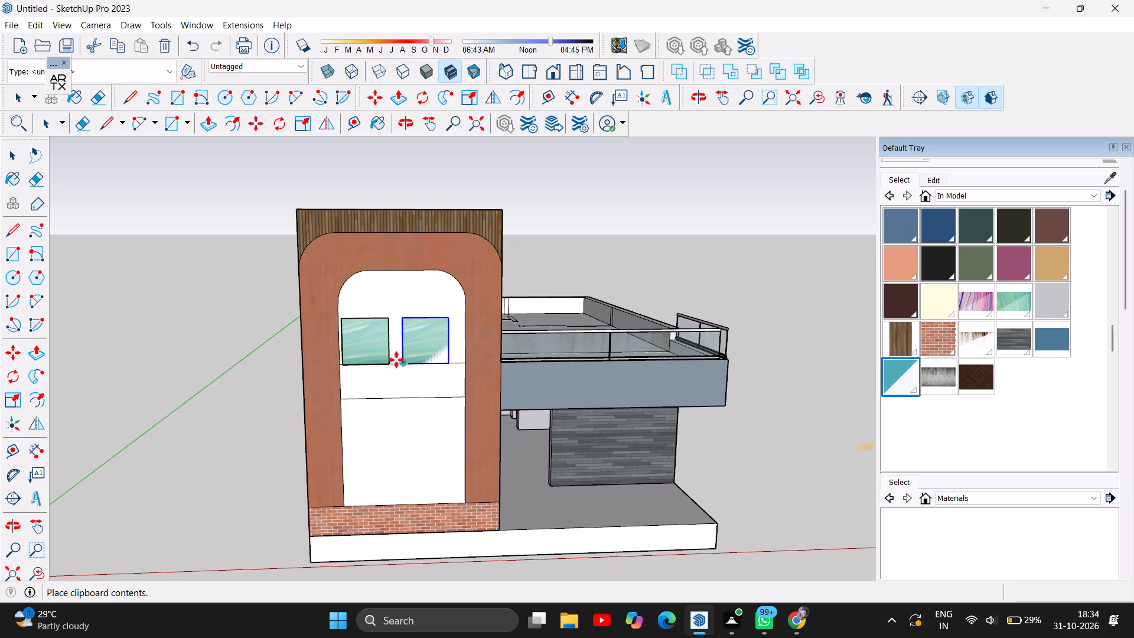
pyautogui.click(409, 361)
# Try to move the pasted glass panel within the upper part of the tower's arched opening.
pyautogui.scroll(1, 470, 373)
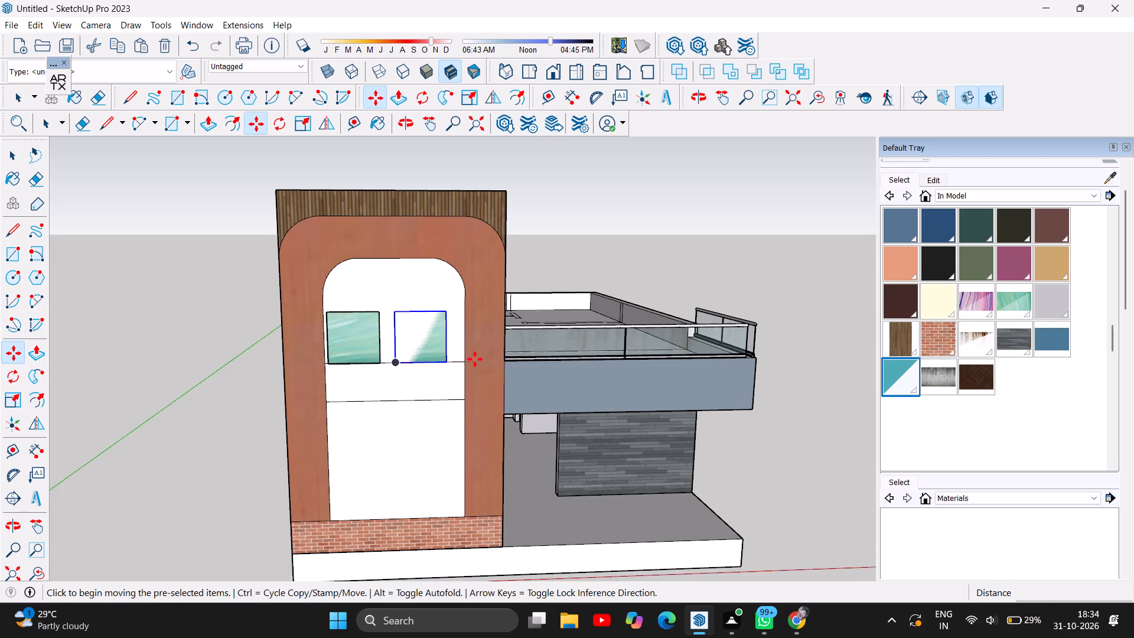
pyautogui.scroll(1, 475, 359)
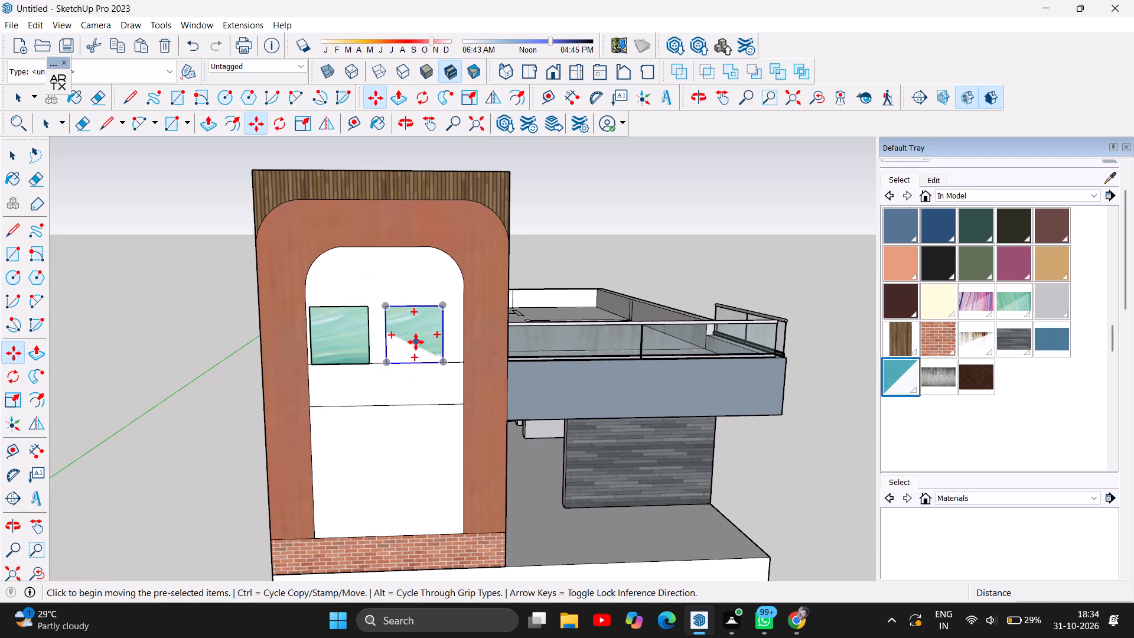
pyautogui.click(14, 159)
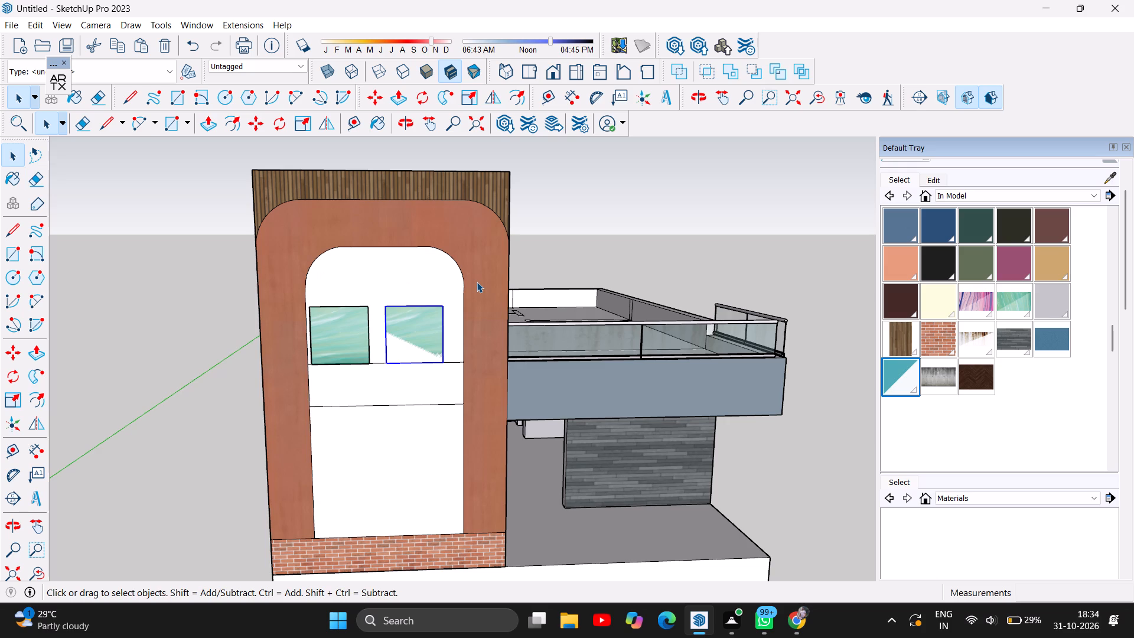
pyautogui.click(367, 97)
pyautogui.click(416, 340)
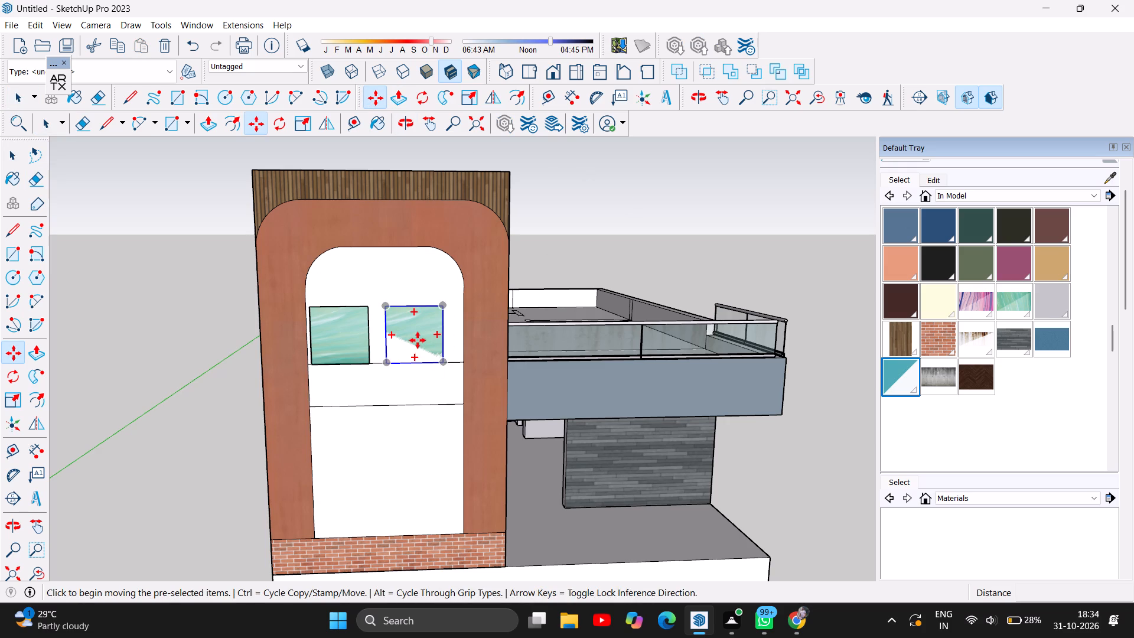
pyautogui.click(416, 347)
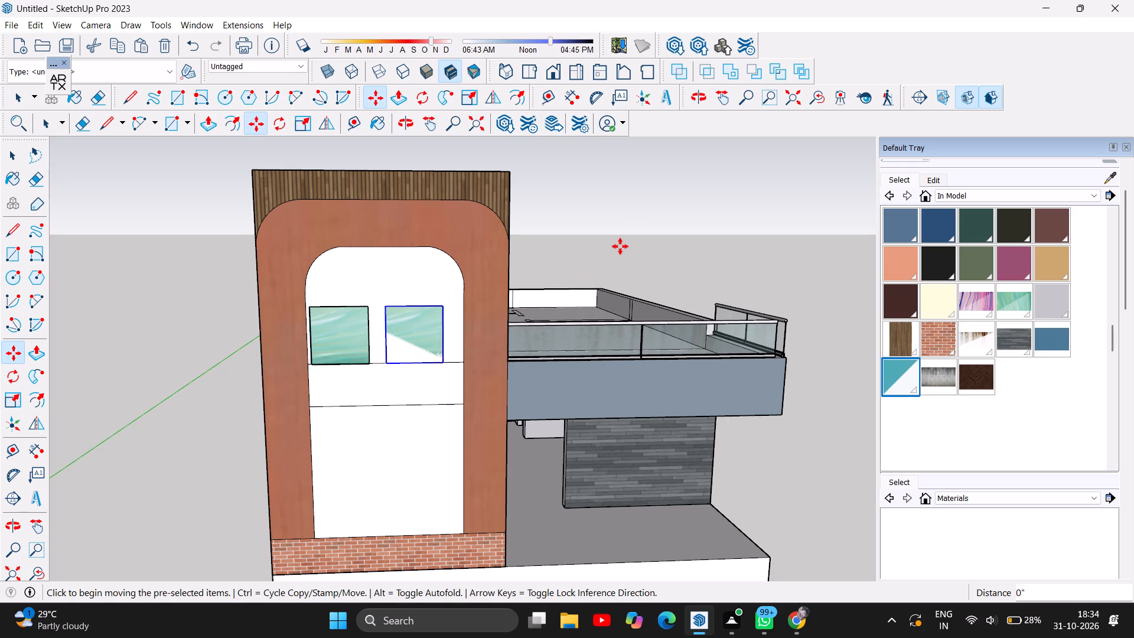
# Move the pasted glass panel about 4 1/8" so that it stands in front of the arched opening's face.
pyautogui.click(412, 130)
pyautogui.moveTo(458, 387); pyautogui.dragTo(584, 430)
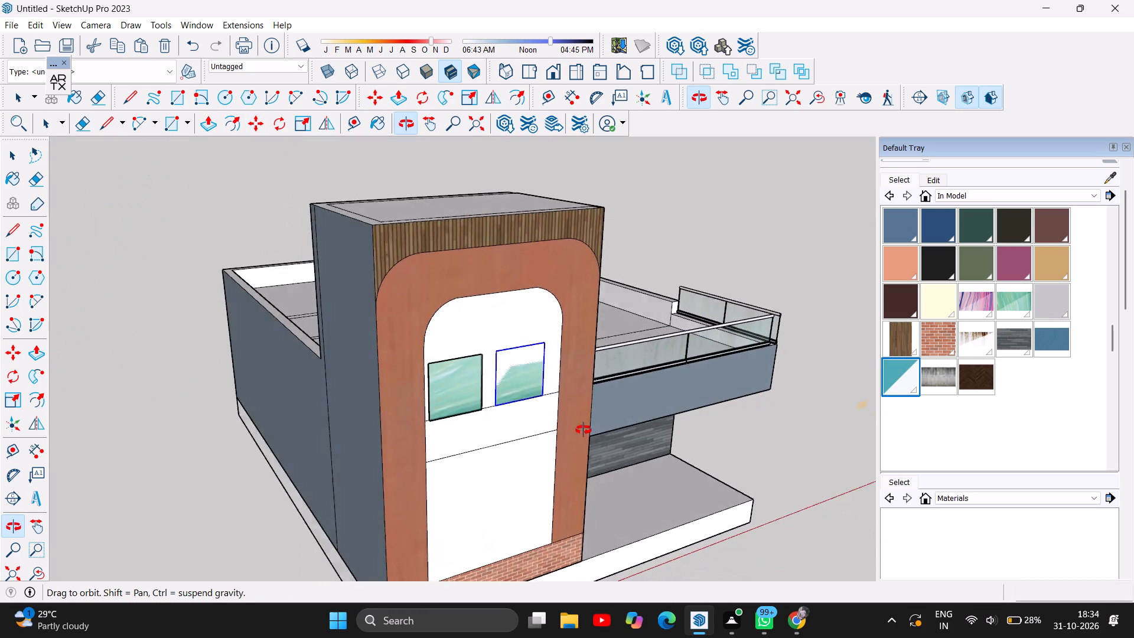
pyautogui.moveTo(584, 430); pyautogui.dragTo(667, 408)
pyautogui.scroll(3, 646, 353)
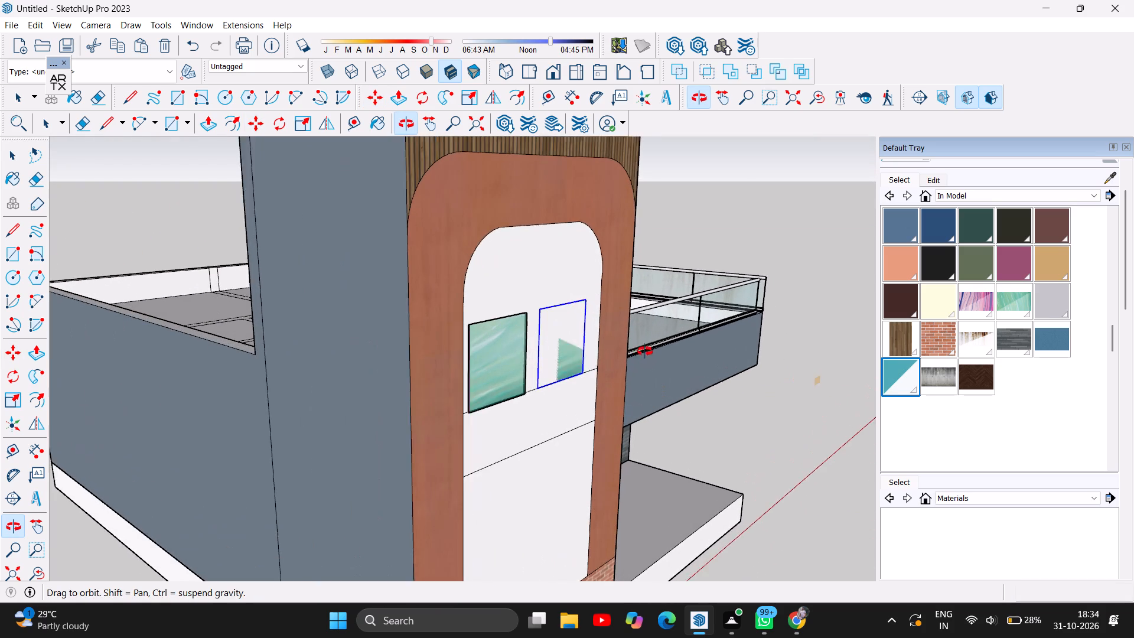
pyautogui.scroll(4, 503, 338)
pyautogui.scroll(3, 590, 360)
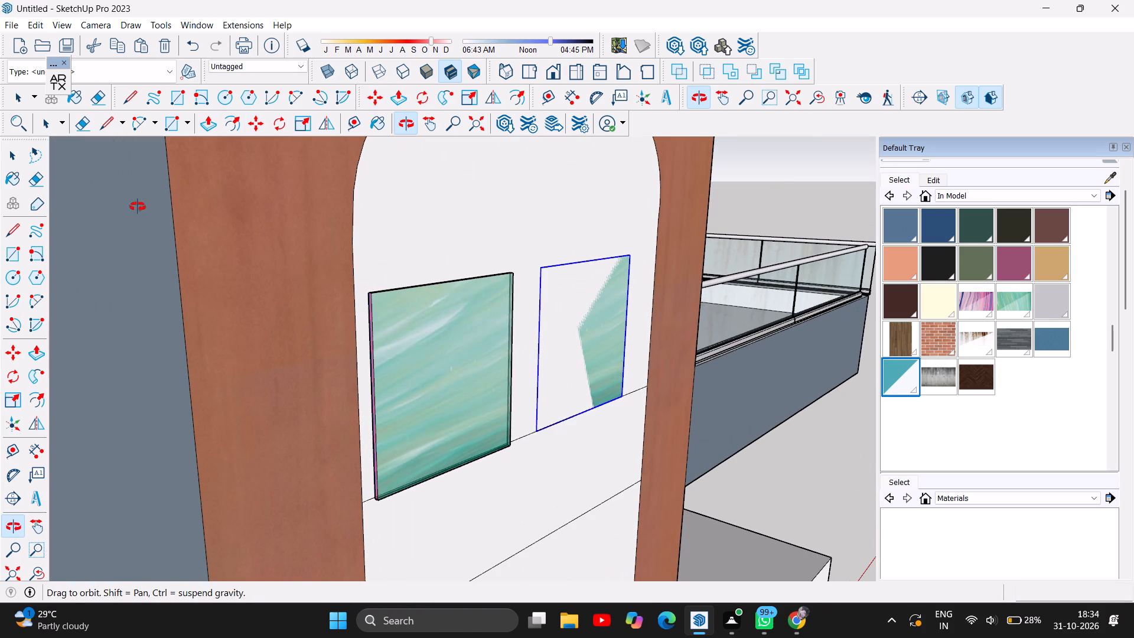
pyautogui.click(15, 161)
pyautogui.click(580, 360)
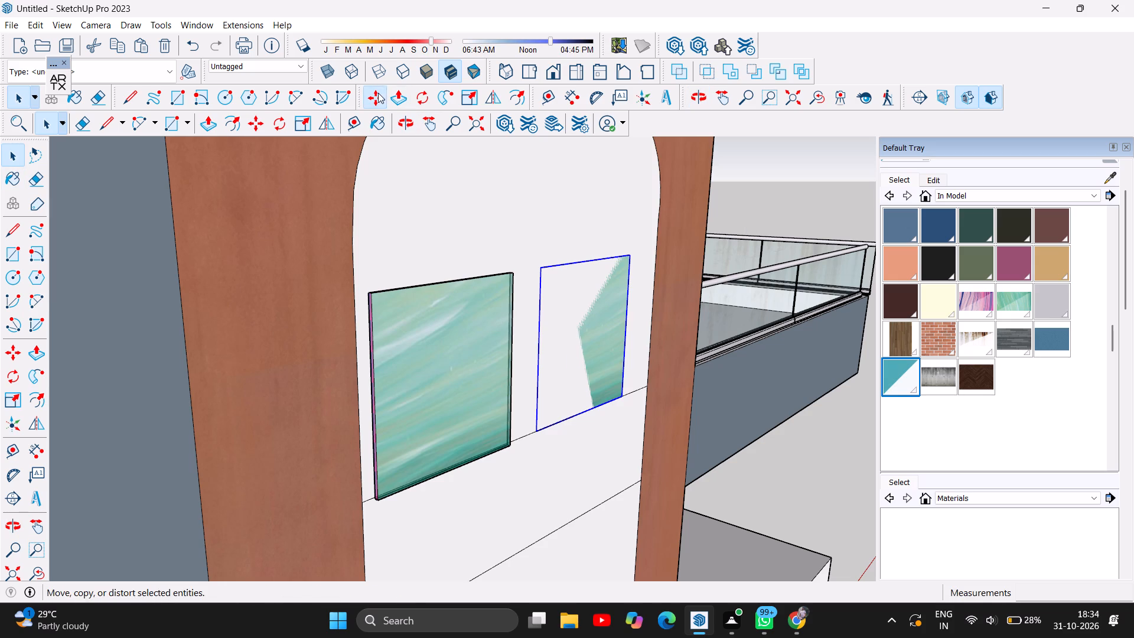
pyautogui.click(378, 93)
pyautogui.click(584, 345)
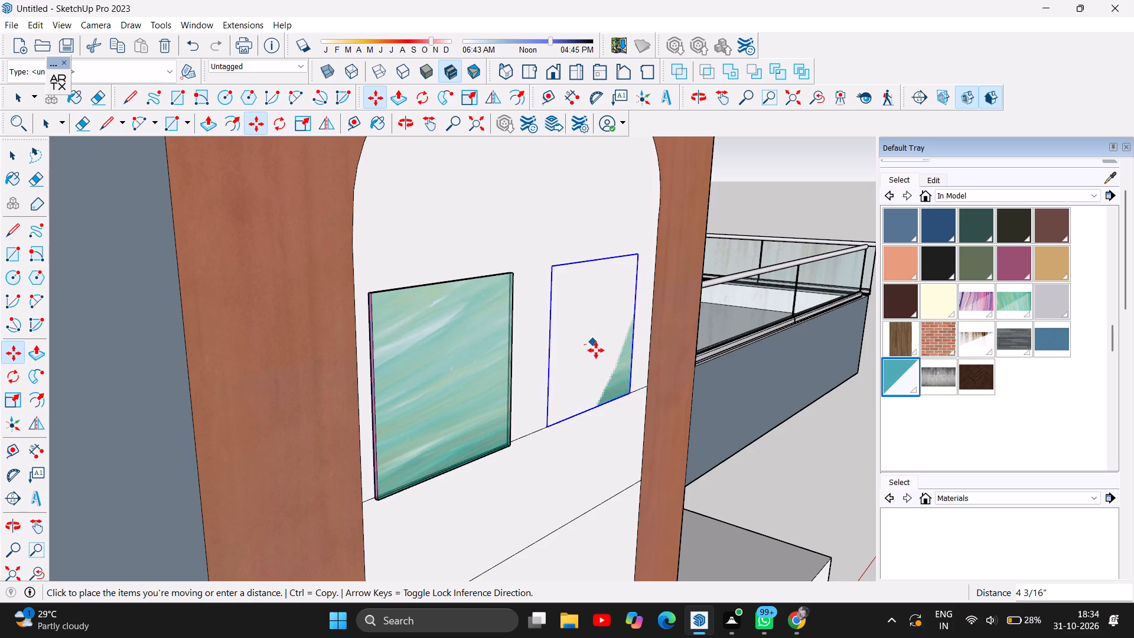
pyautogui.click(597, 351)
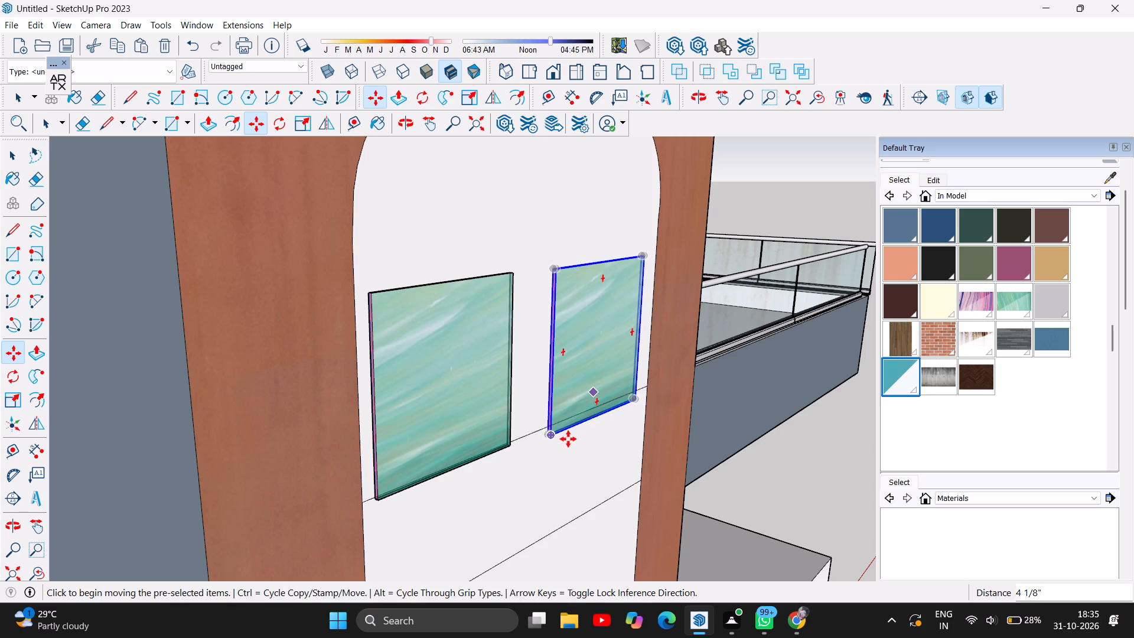
# Move the original glass panel about 4" sideways toward the pasted copy and clear the selection.
pyautogui.scroll(1, 568, 439)
pyautogui.scroll(-5, 375, 252)
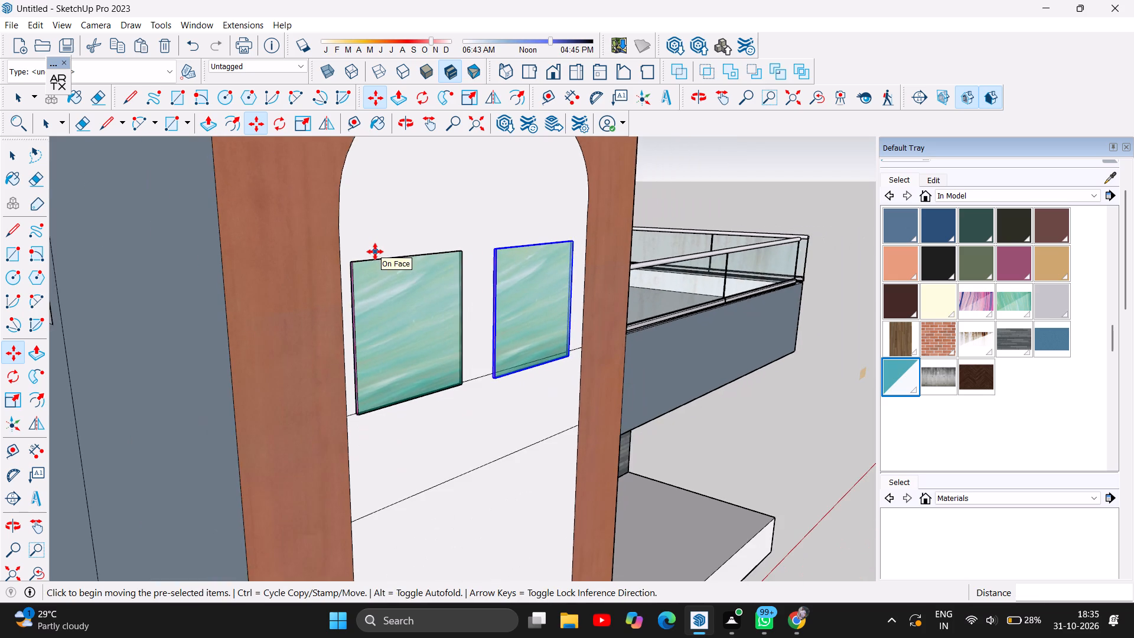
pyautogui.scroll(-4, 375, 252)
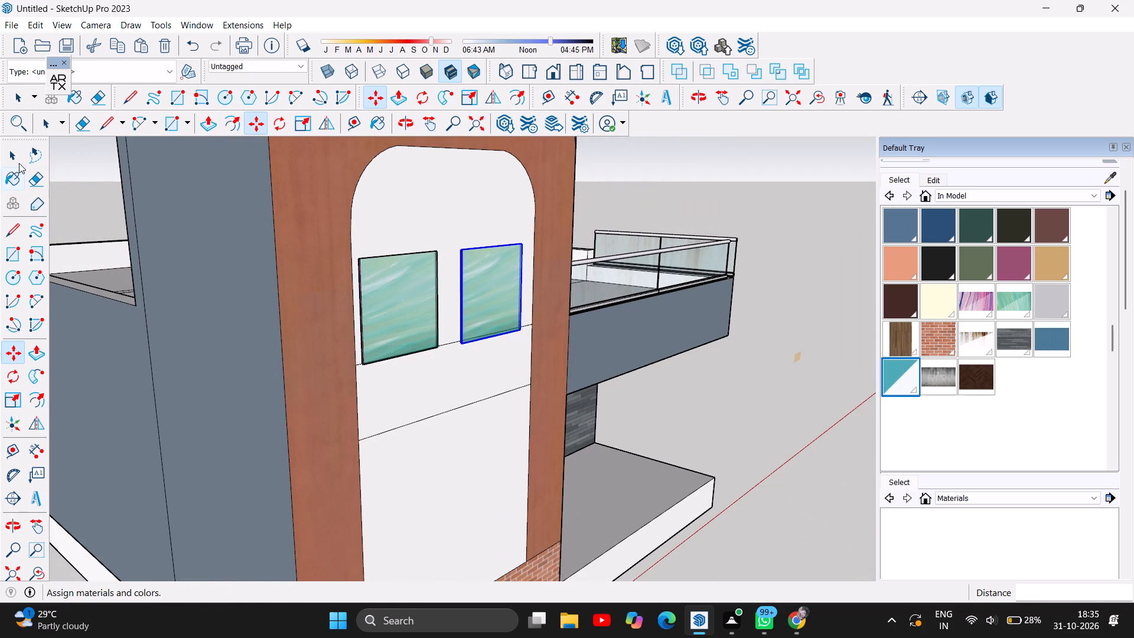
pyautogui.click(19, 161)
pyautogui.click(384, 317)
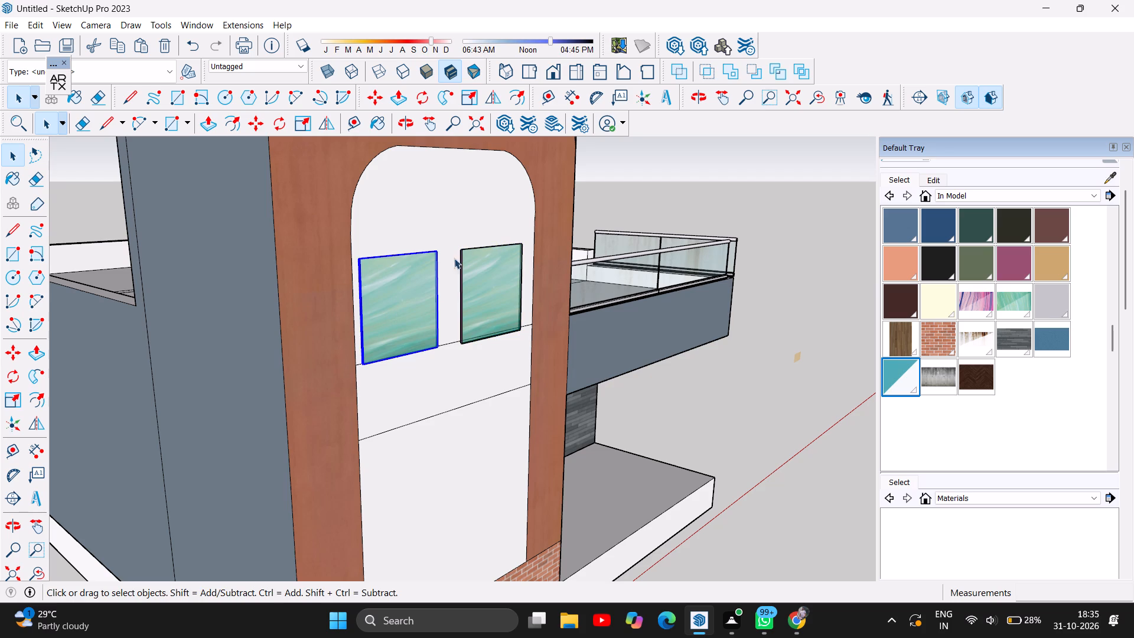
pyautogui.click(380, 100)
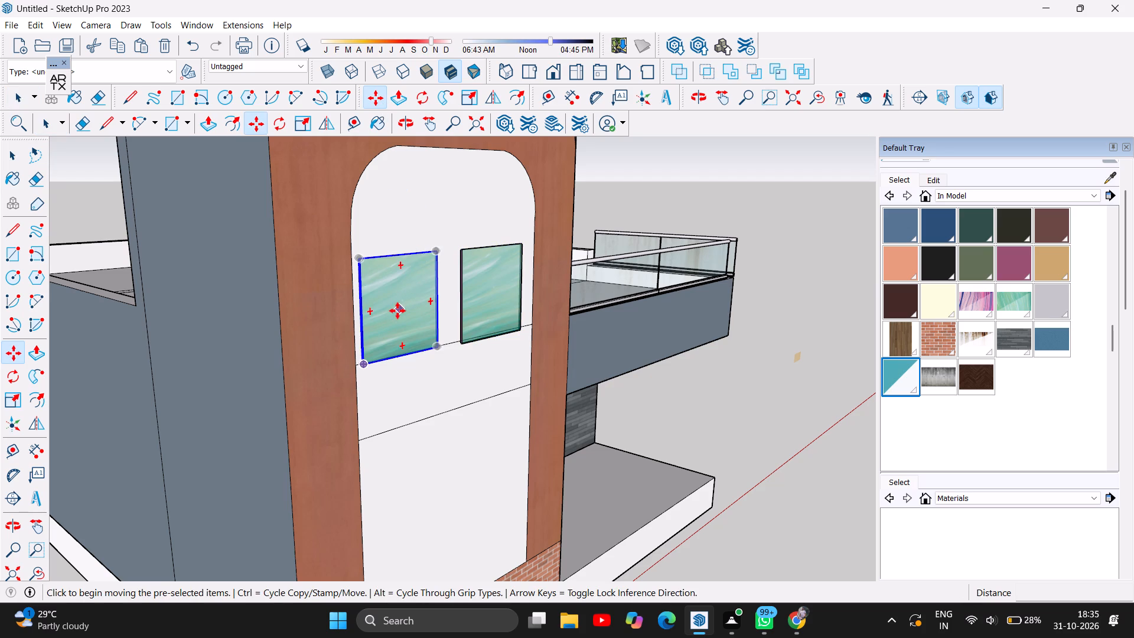
pyautogui.click(392, 311)
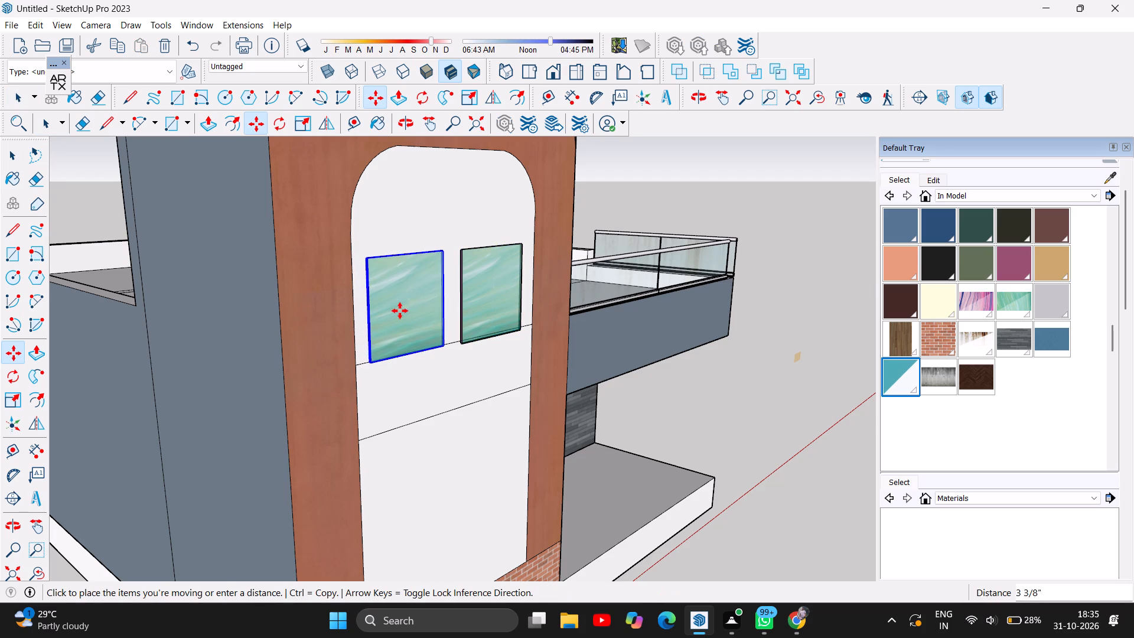
pyautogui.click(400, 311)
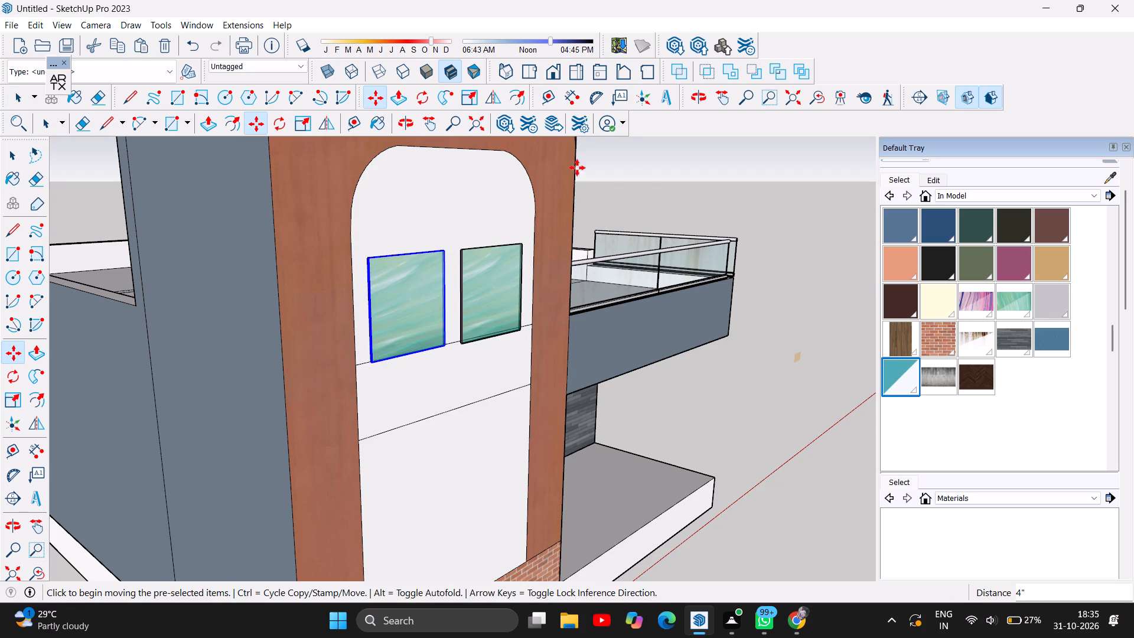
pyautogui.click(19, 158)
pyautogui.click(842, 175)
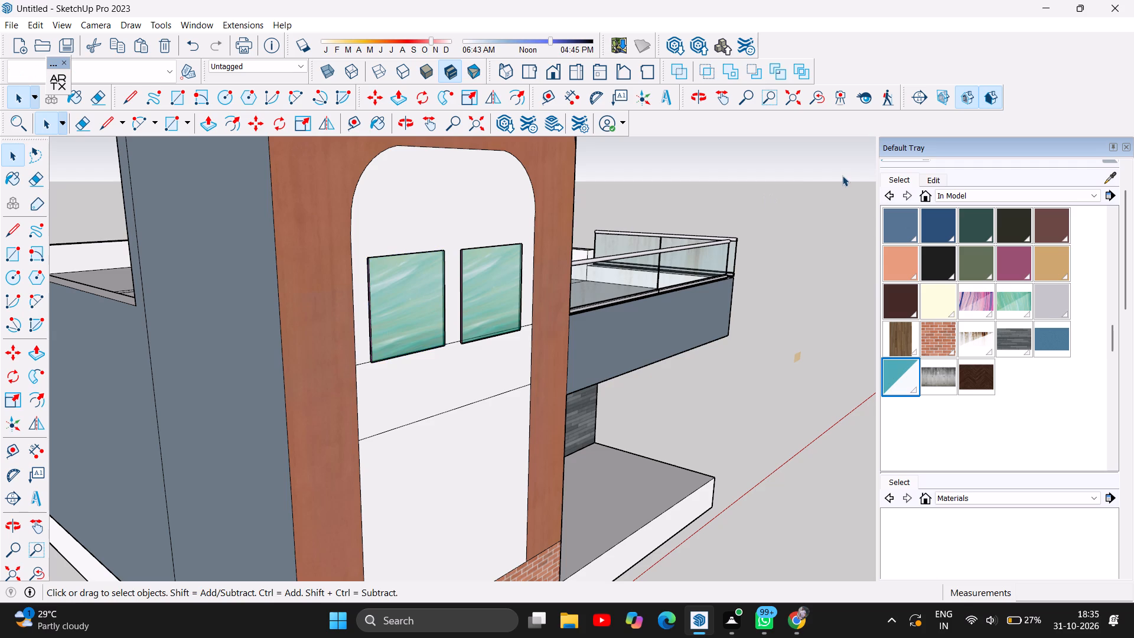
# Examine from the front and from above how the two glass panels sit against the tower's arched opening.
pyautogui.click(401, 116)
pyautogui.moveTo(595, 299); pyautogui.dragTo(338, 333)
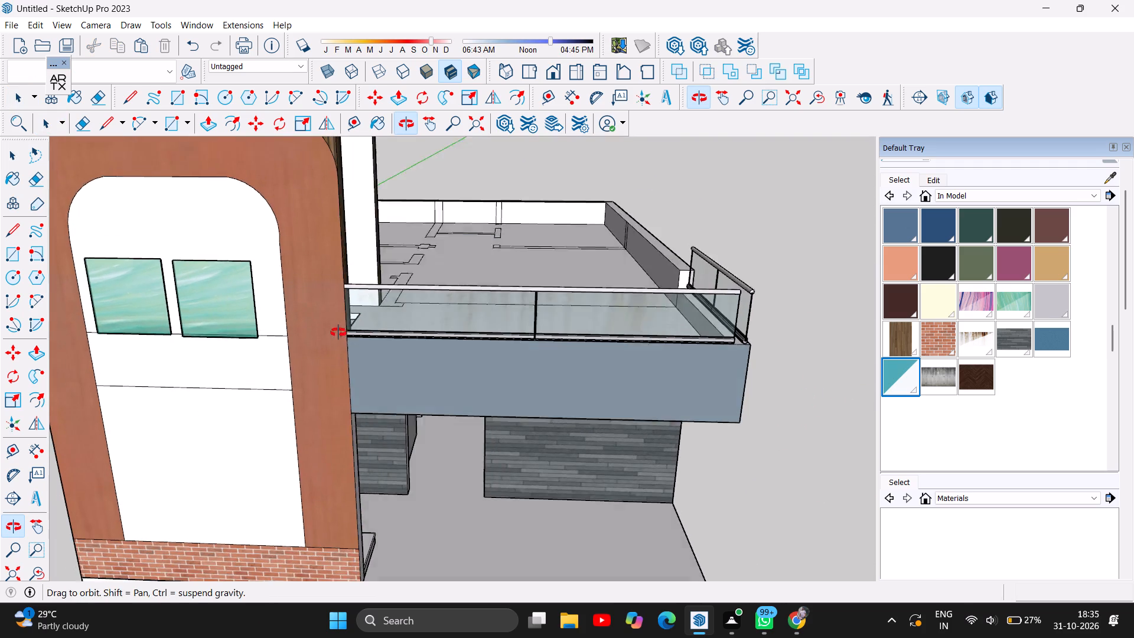
pyautogui.moveTo(338, 333); pyautogui.dragTo(338, 334)
pyautogui.scroll(-4, 482, 229)
pyautogui.moveTo(355, 317); pyautogui.dragTo(425, 208)
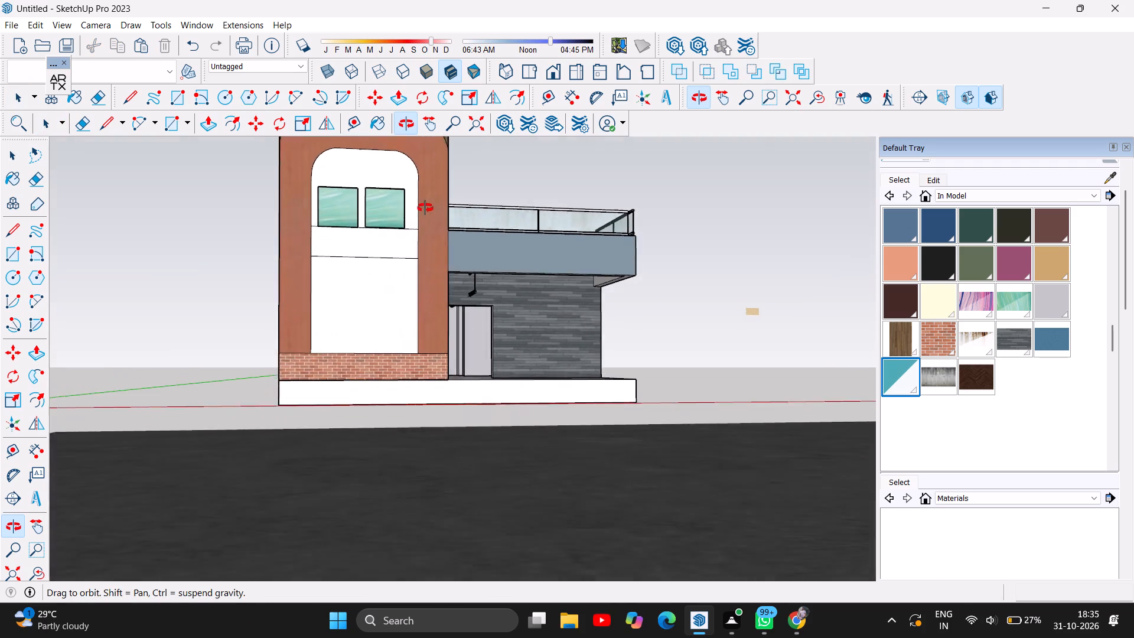
pyautogui.moveTo(425, 208); pyautogui.dragTo(138, 380)
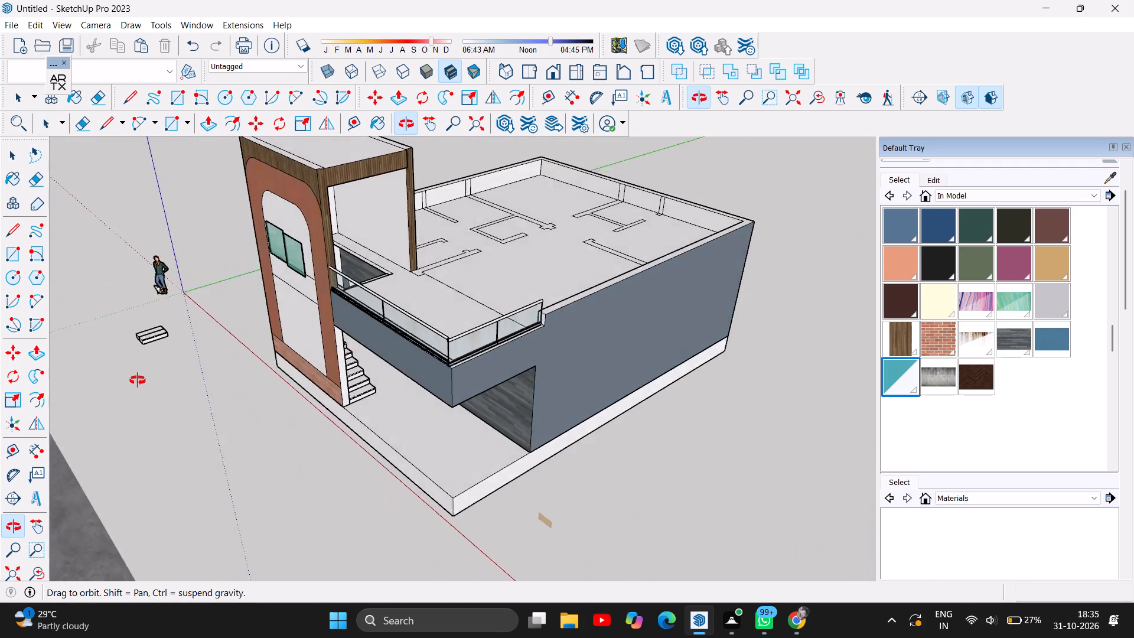
pyautogui.moveTo(138, 380); pyautogui.dragTo(114, 483)
pyautogui.scroll(5, 283, 278)
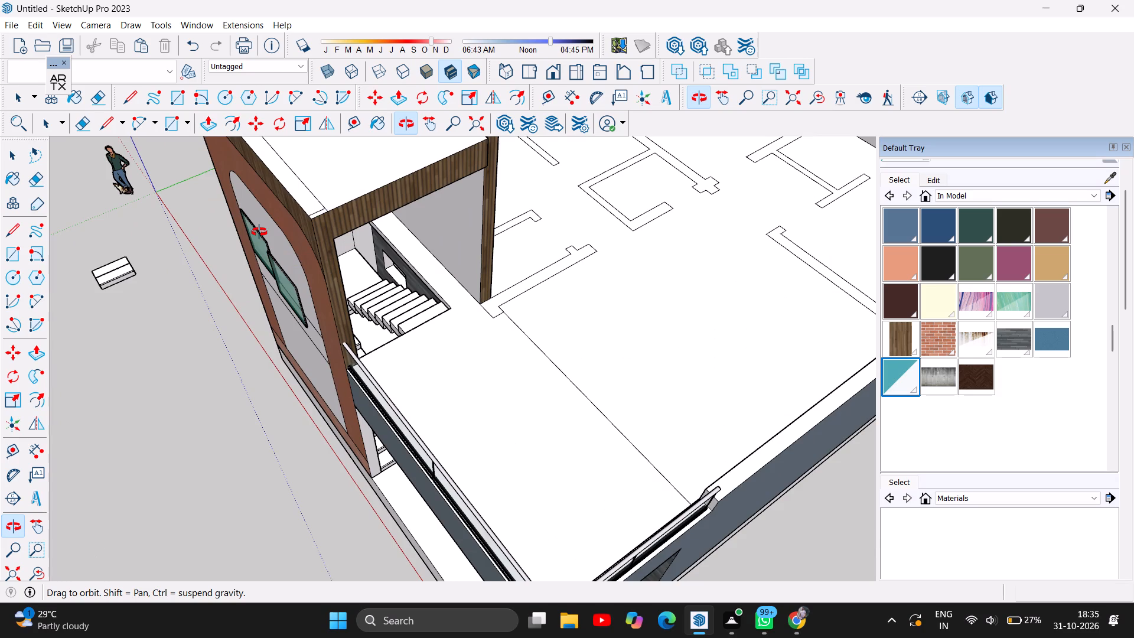
pyautogui.scroll(2, 259, 231)
pyautogui.scroll(6, 279, 282)
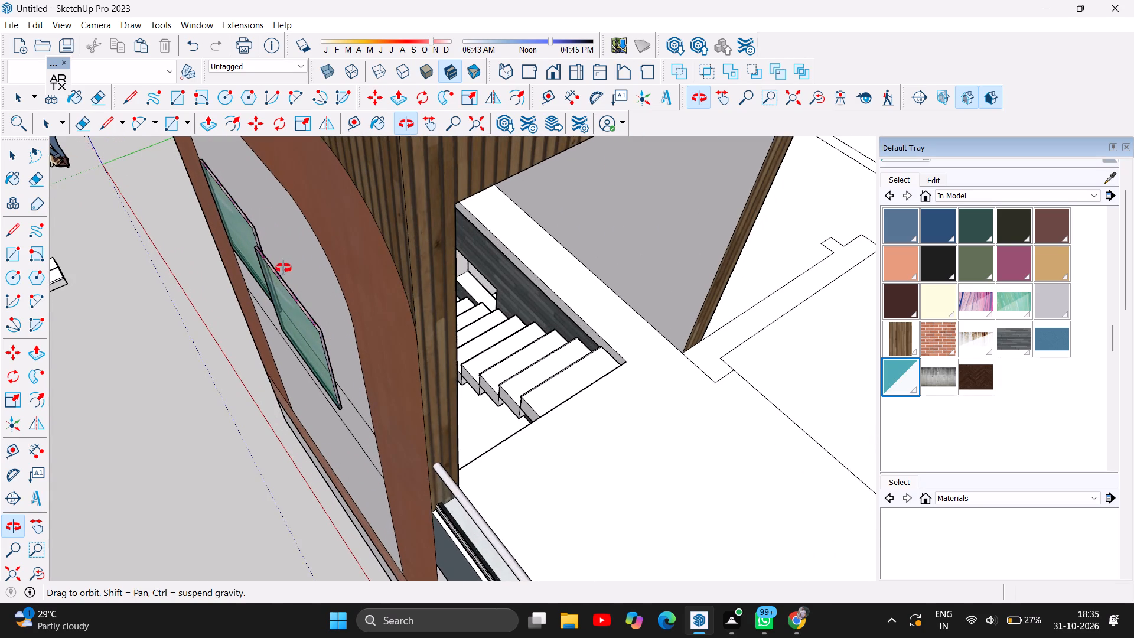
# Move the copied glass panel about 3 1/4" back toward the face of the arched opening.
pyautogui.moveTo(287, 266); pyautogui.dragTo(472, 340)
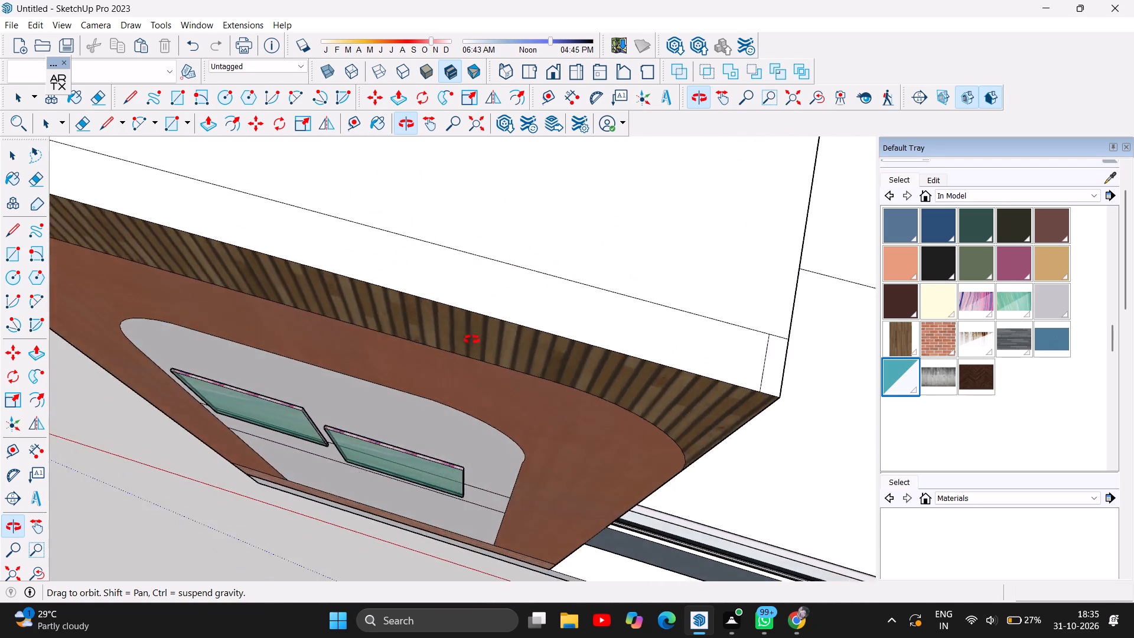
pyautogui.moveTo(472, 340); pyautogui.dragTo(591, 232)
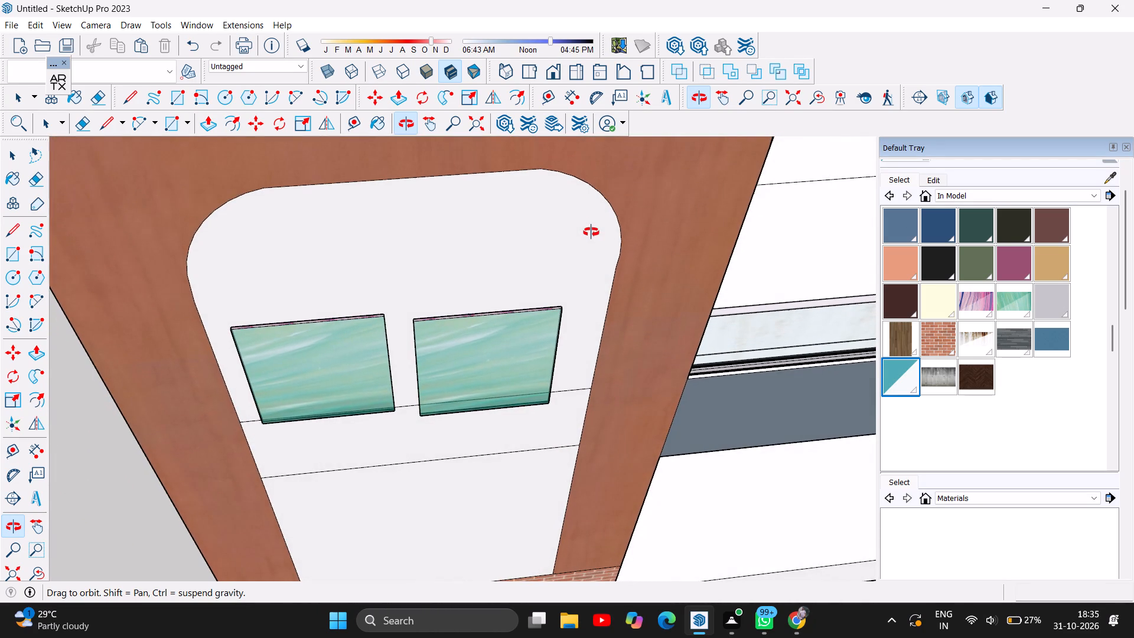
pyautogui.moveTo(470, 336); pyautogui.dragTo(471, 414)
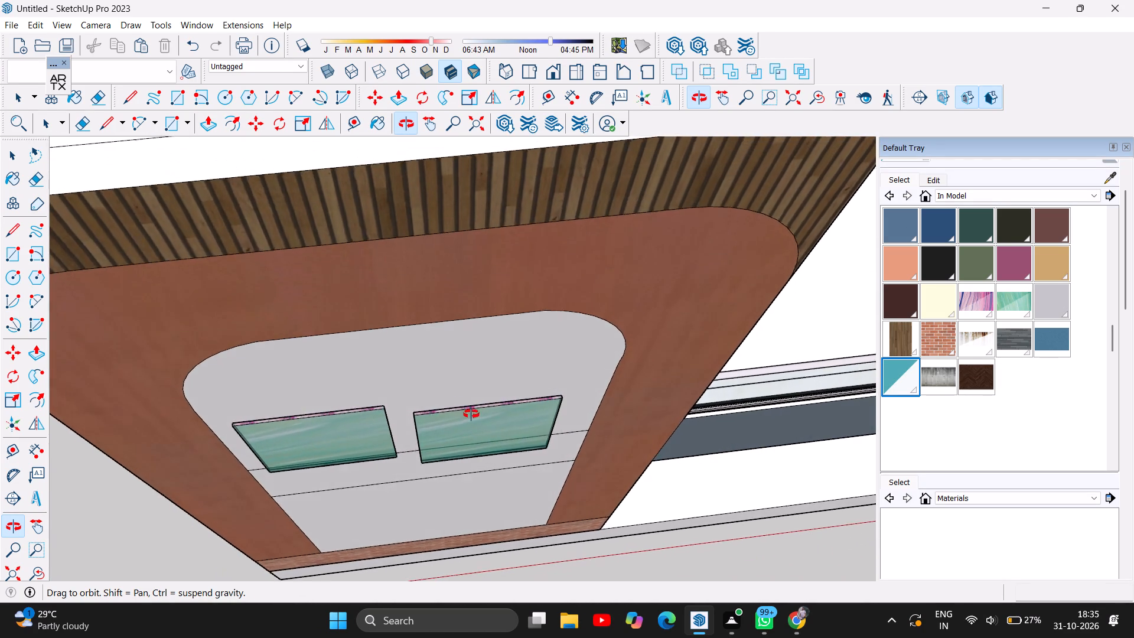
pyautogui.moveTo(471, 414); pyautogui.dragTo(473, 391)
pyautogui.click(14, 153)
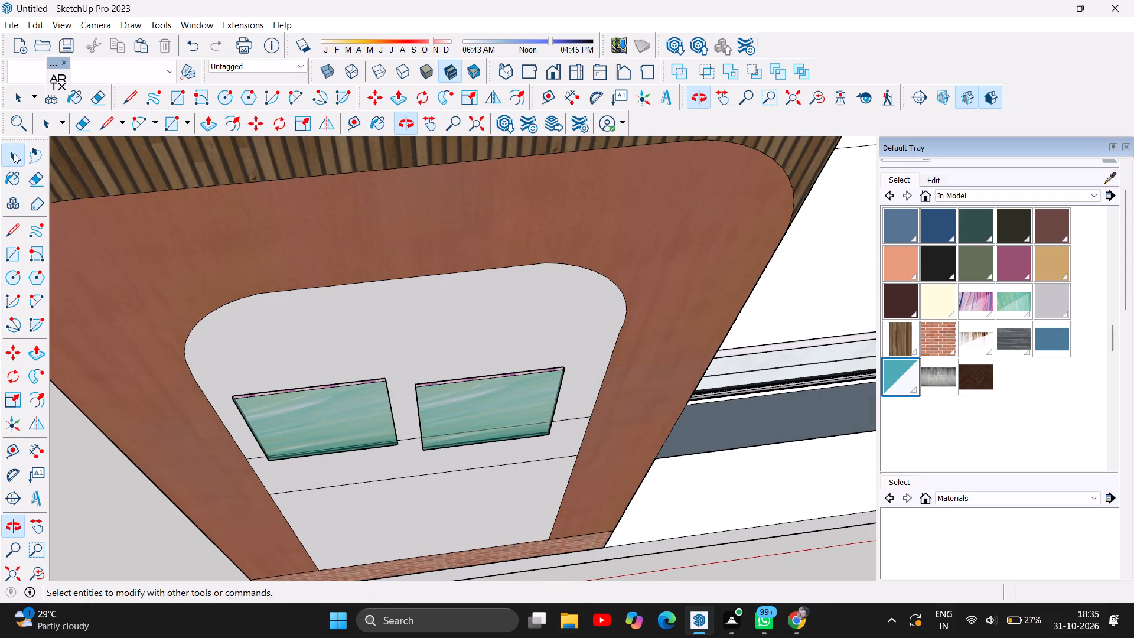
pyautogui.click(445, 402)
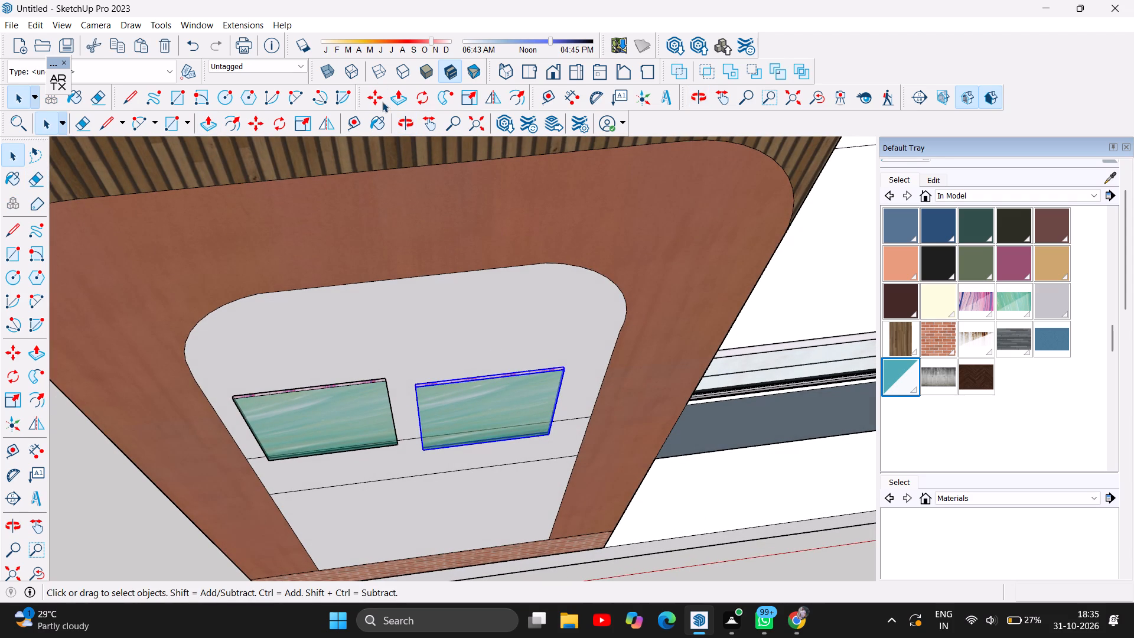
pyautogui.click(379, 102)
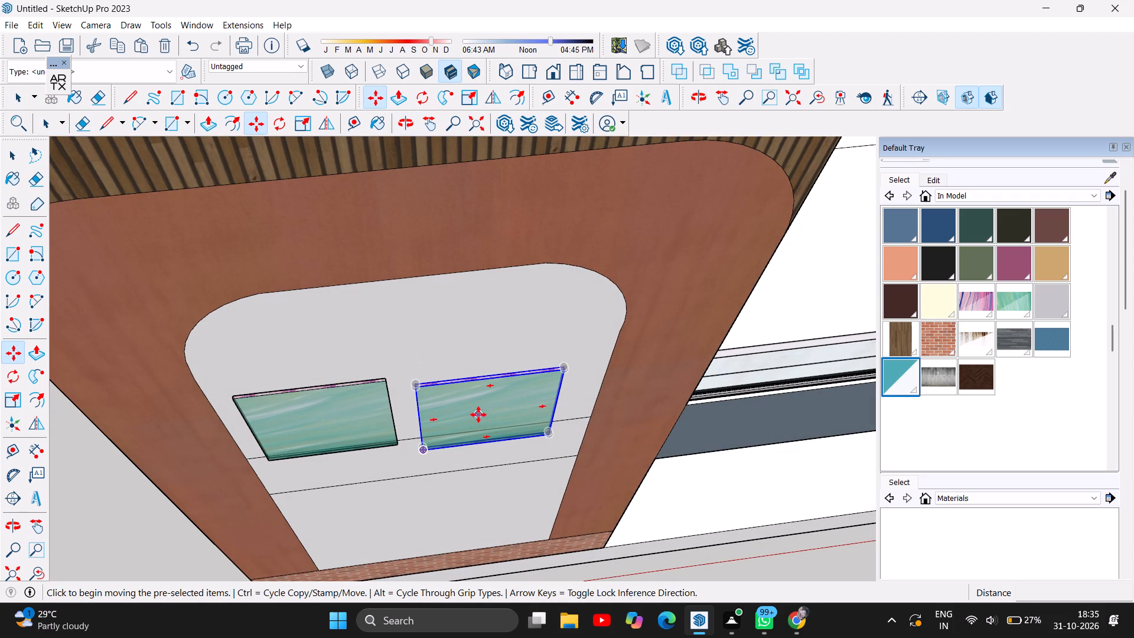
pyautogui.click(478, 415)
pyautogui.click(478, 404)
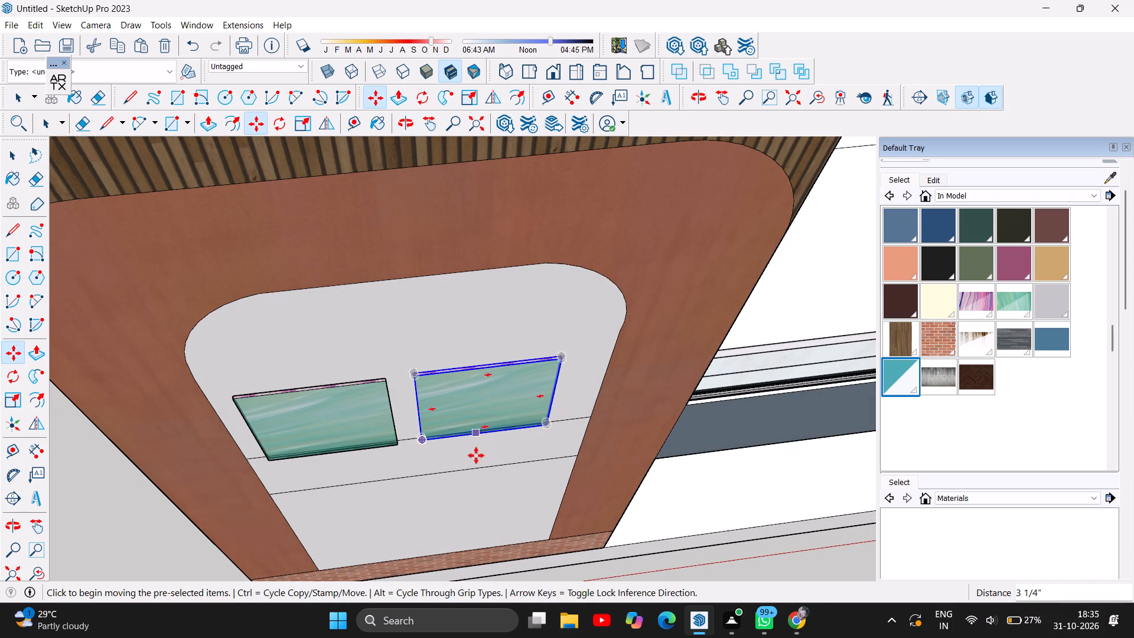
# Examine the alignment of the two glass panels from the side and front, including the overall facade.
pyautogui.scroll(-5, 409, 408)
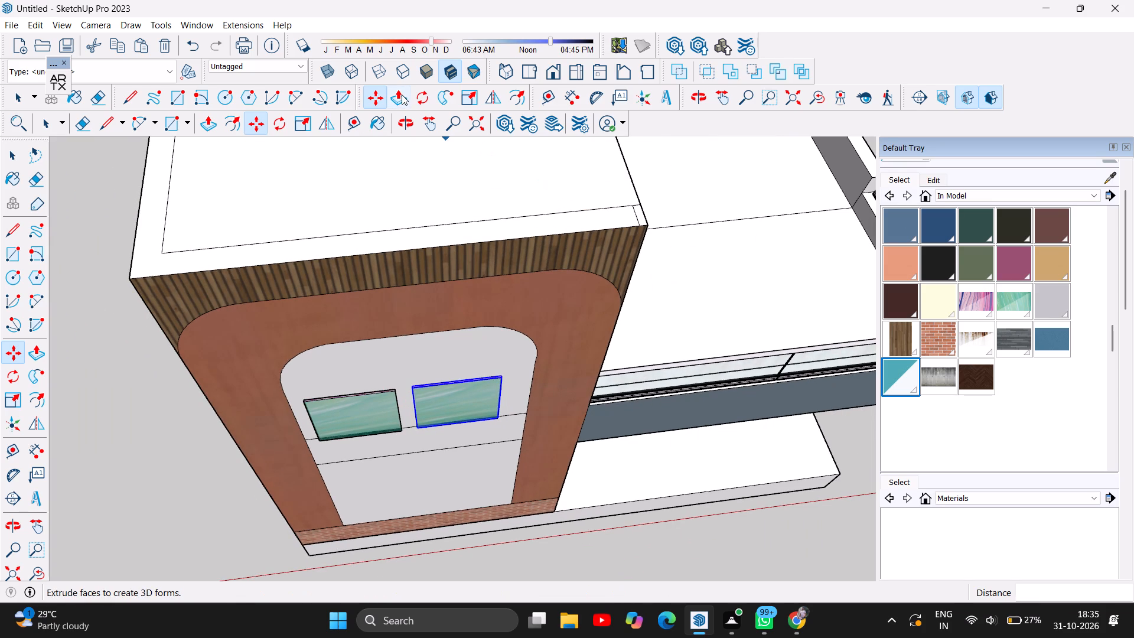
pyautogui.click(409, 129)
pyautogui.moveTo(495, 386); pyautogui.dragTo(460, 214)
pyautogui.moveTo(426, 350); pyautogui.dragTo(578, 284)
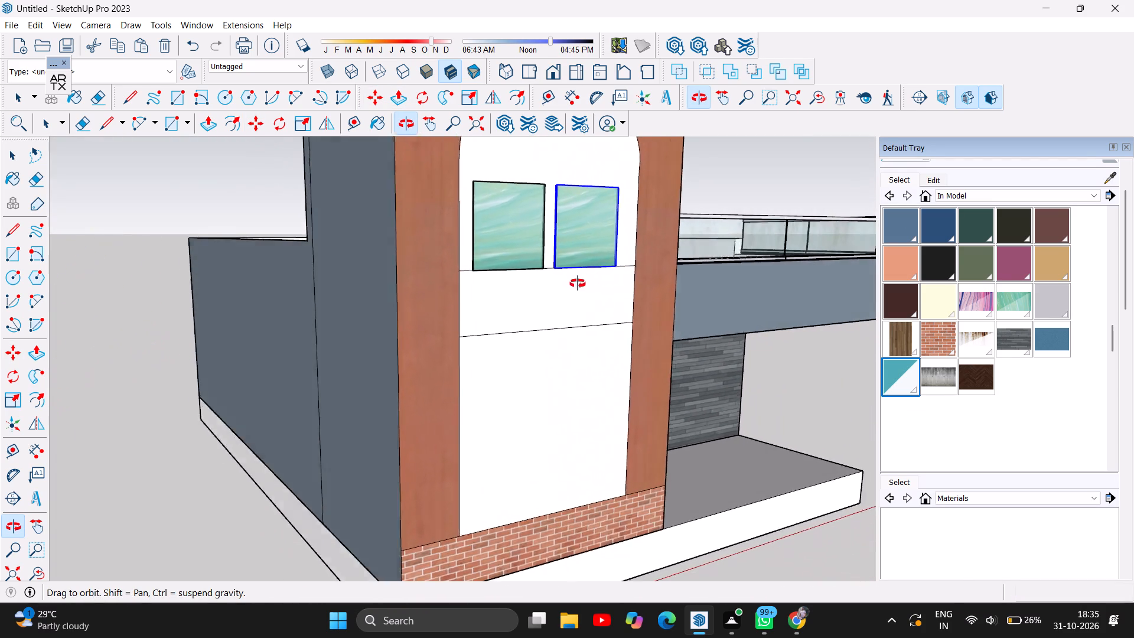
pyautogui.moveTo(578, 284); pyautogui.dragTo(377, 290)
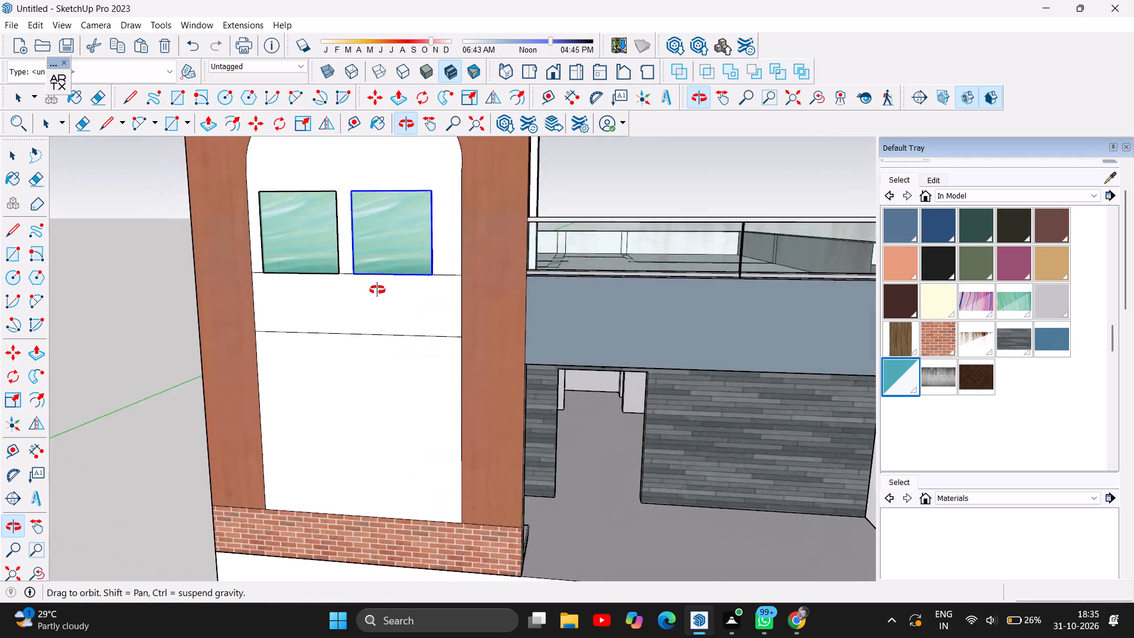
pyautogui.moveTo(377, 290); pyautogui.dragTo(434, 295)
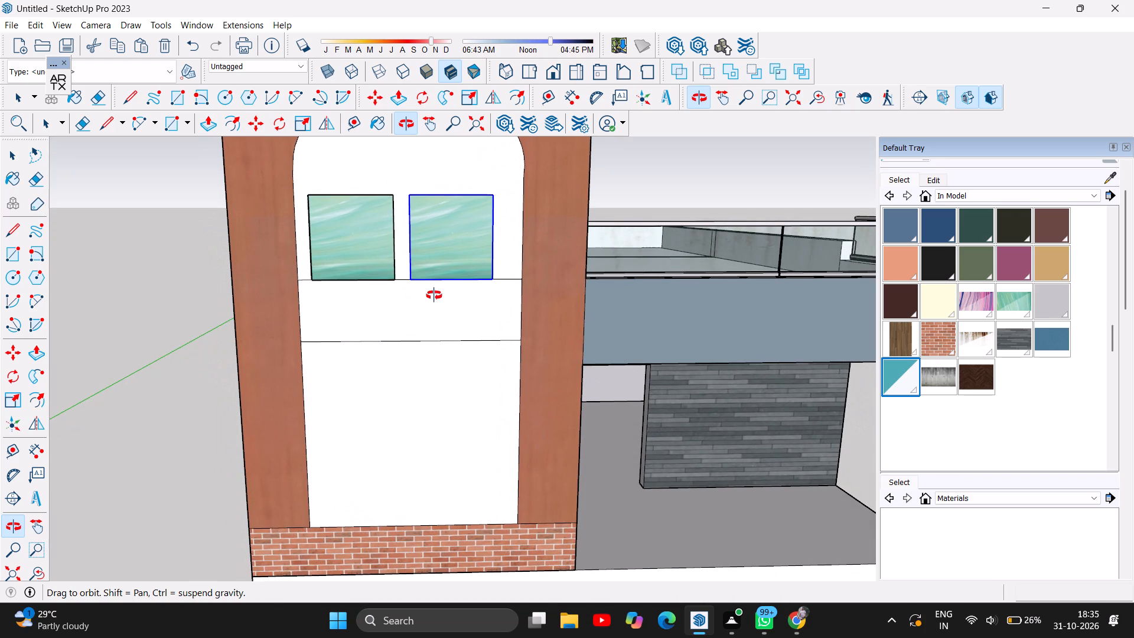
pyautogui.scroll(-1, 434, 295)
pyautogui.scroll(-5, 299, 397)
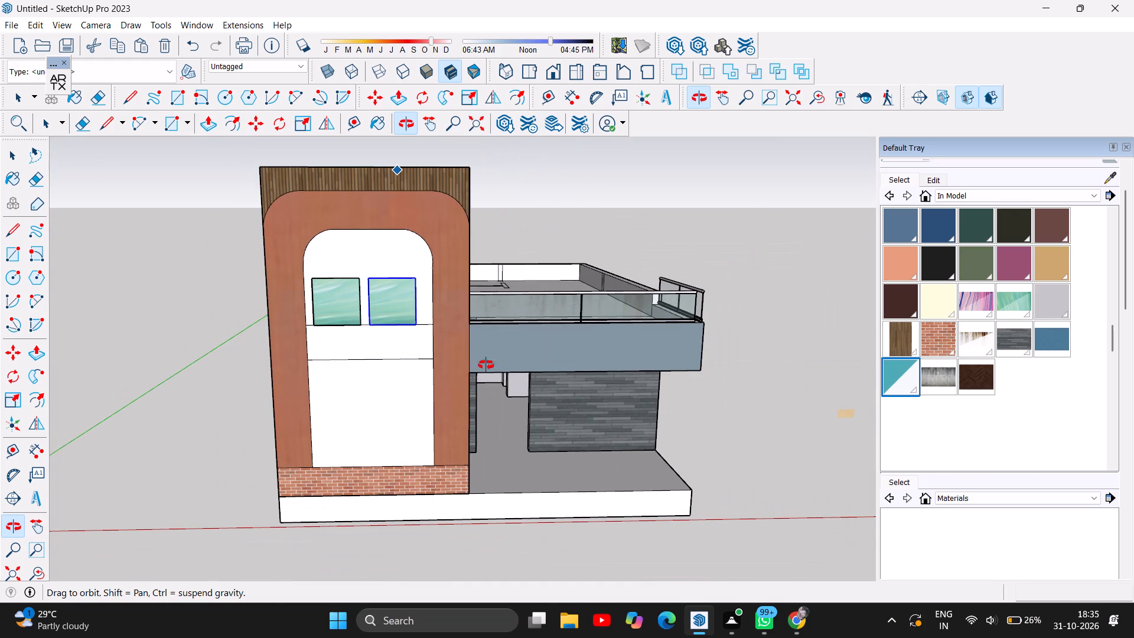
# Examine the two glass panels in the tower's arched opening up close and with the whole facade, and clear the selection.
pyautogui.moveTo(474, 340); pyautogui.dragTo(413, 306)
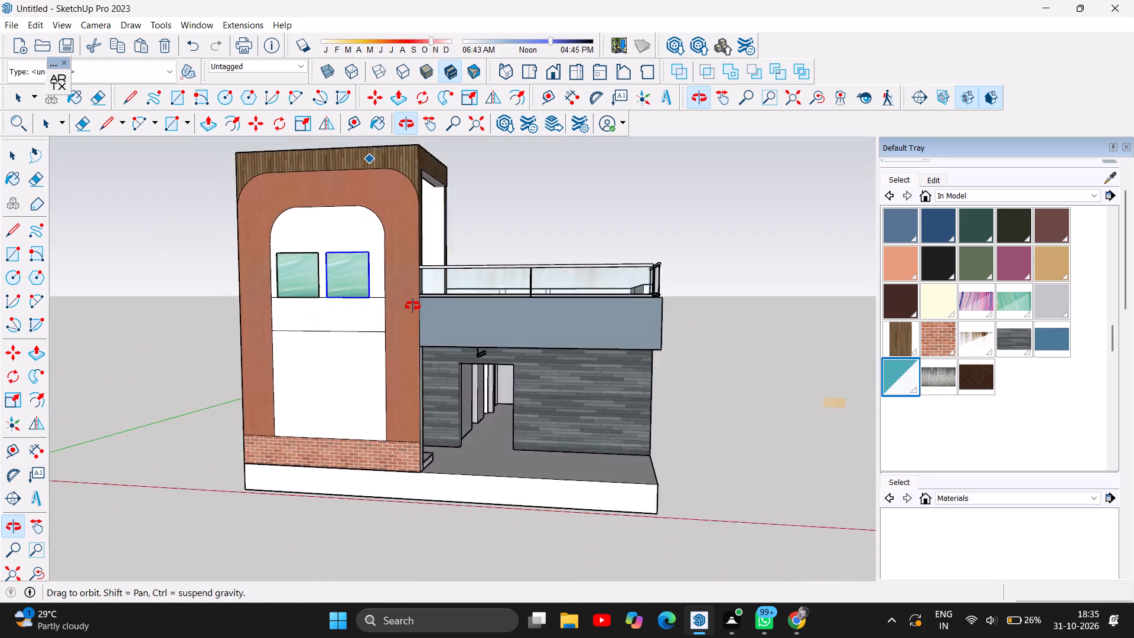
pyautogui.moveTo(413, 306); pyautogui.dragTo(487, 304)
pyautogui.scroll(5, 382, 287)
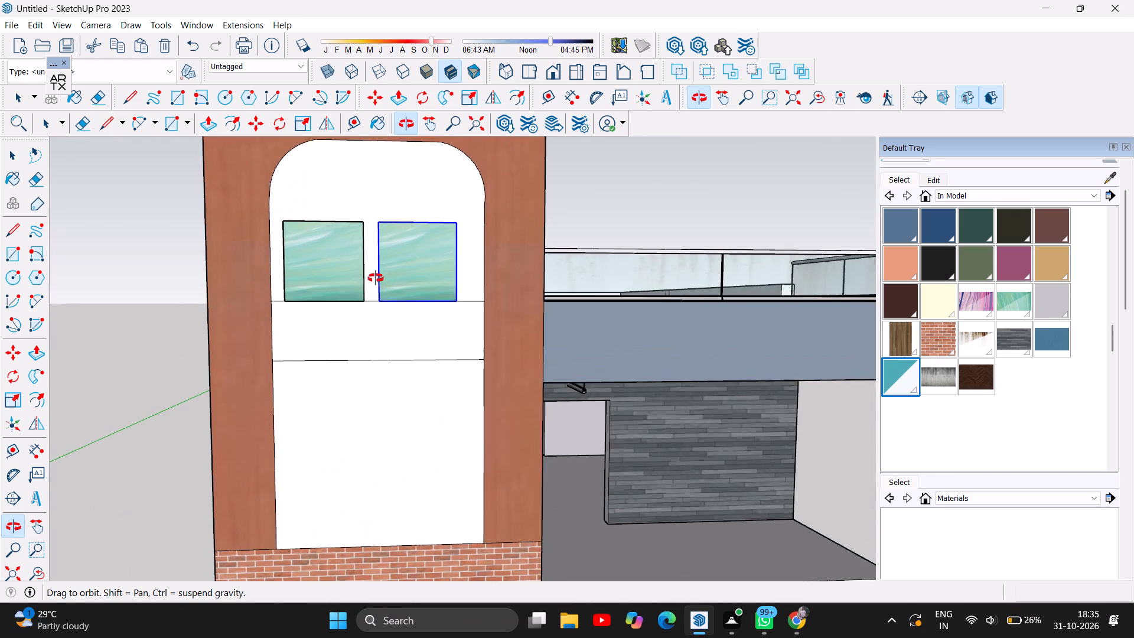
pyautogui.scroll(2, 376, 278)
pyautogui.scroll(5, 317, 263)
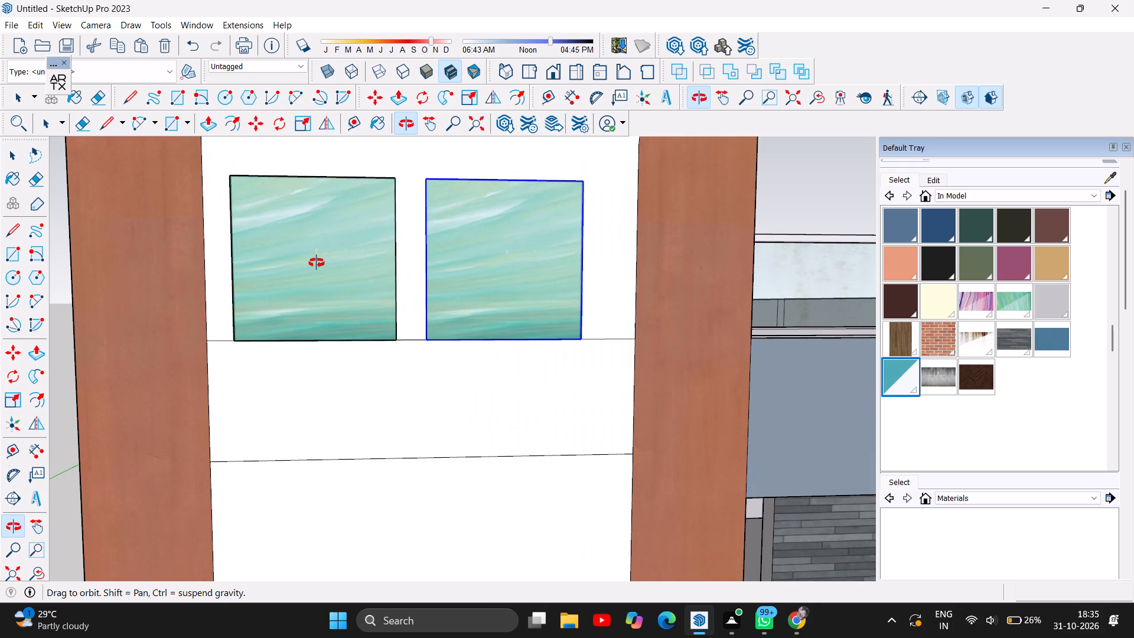
pyautogui.scroll(-11, 317, 263)
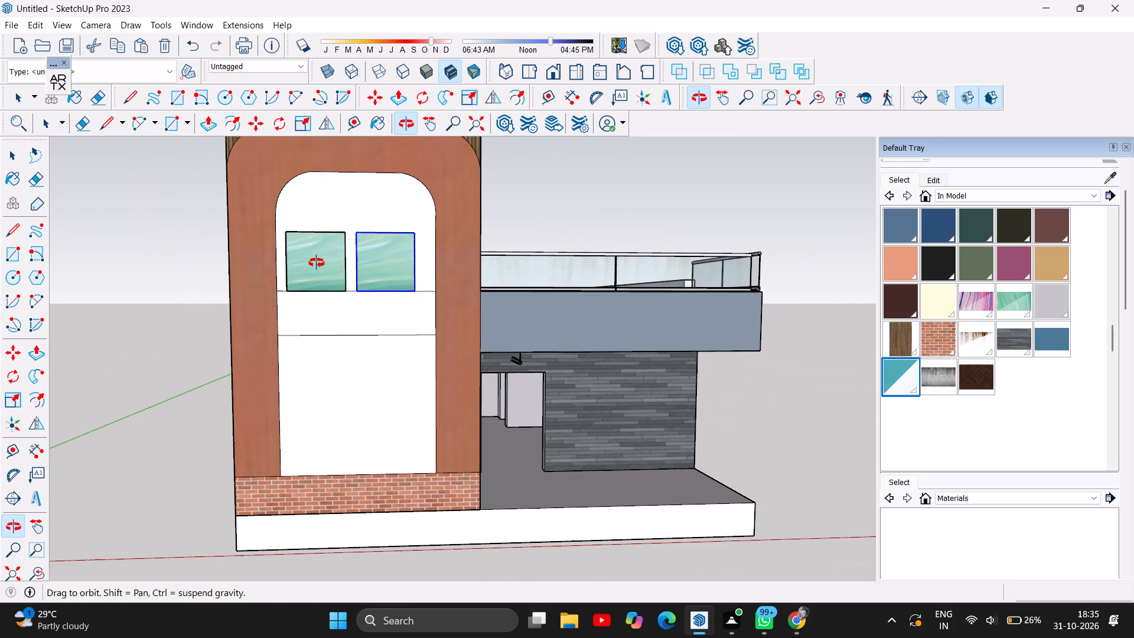
pyautogui.click(19, 155)
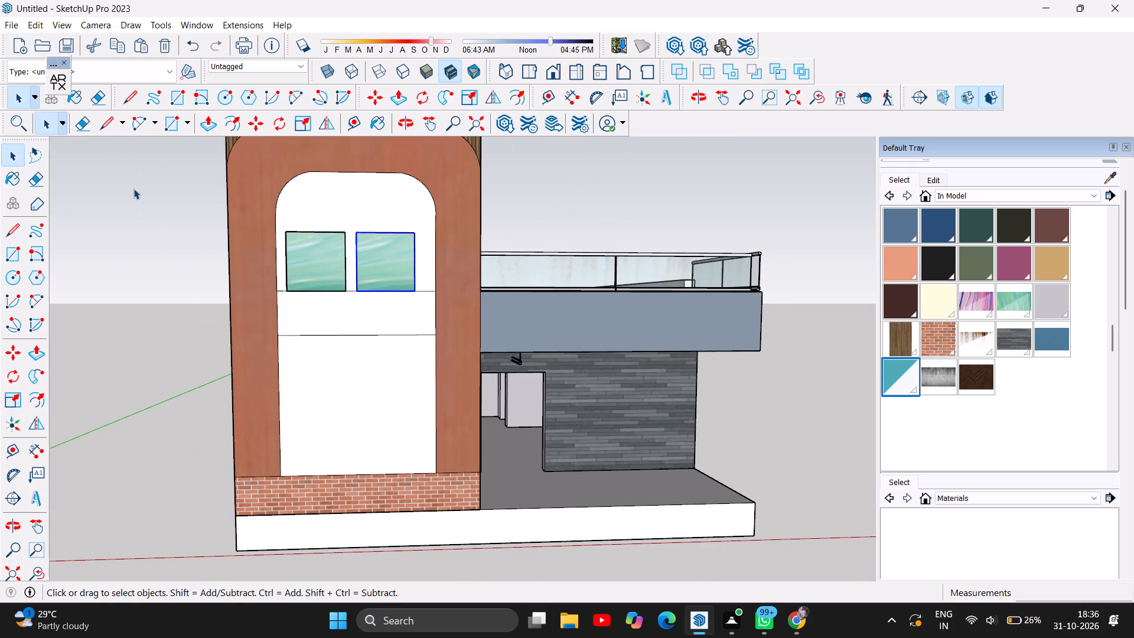
pyautogui.click(133, 188)
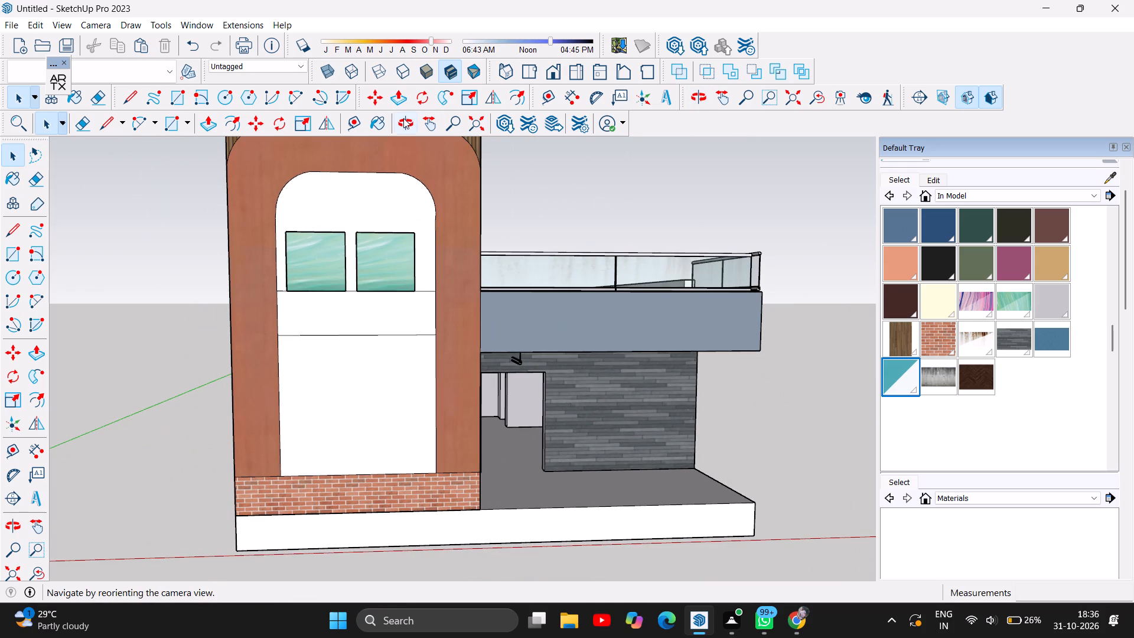
# Delete the stray railing piece hanging beneath the terrace slab above the ground-floor doorway.
pyautogui.click(403, 118)
pyautogui.moveTo(678, 289); pyautogui.dragTo(353, 350)
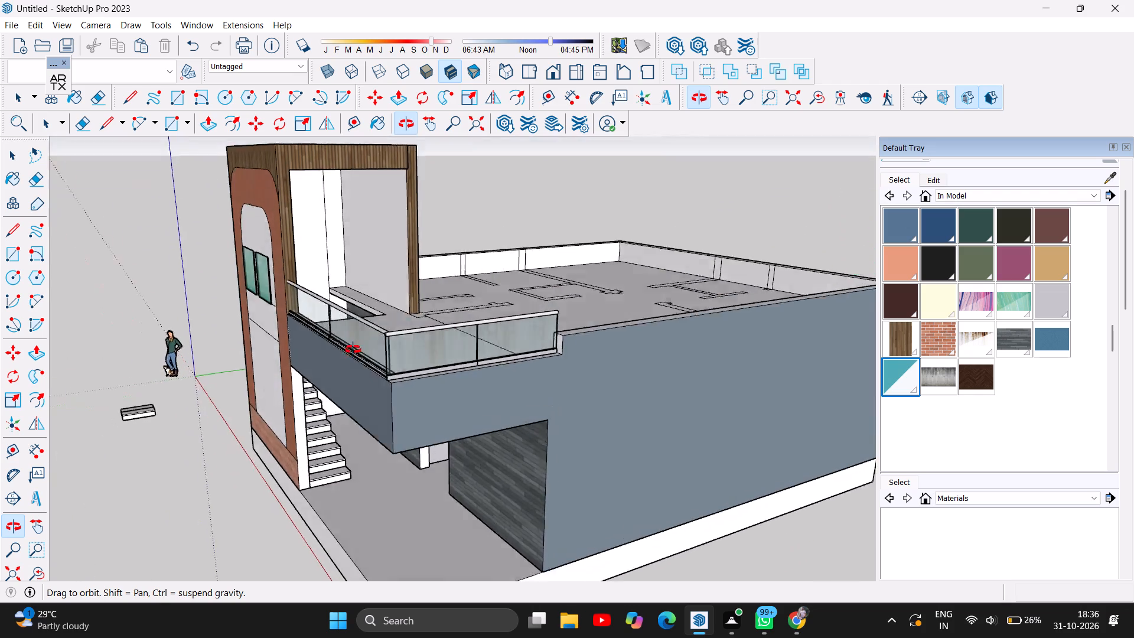
pyautogui.moveTo(353, 350); pyautogui.dragTo(586, 261)
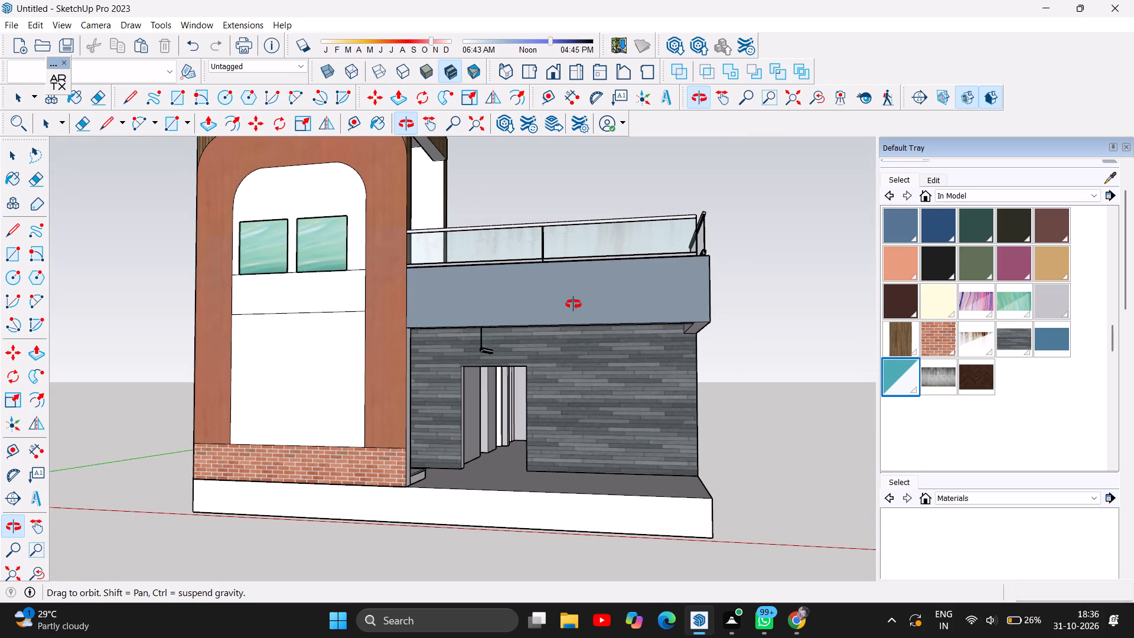
pyautogui.moveTo(713, 362); pyautogui.dragTo(624, 366)
pyautogui.moveTo(625, 365); pyautogui.dragTo(651, 346)
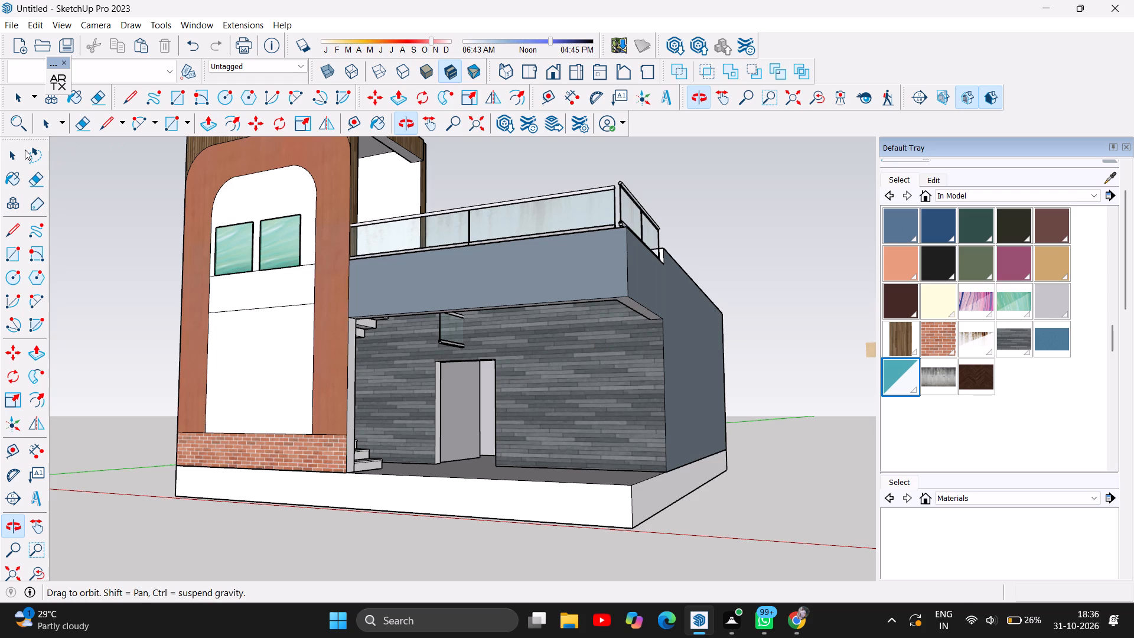
pyautogui.click(19, 147)
pyautogui.click(447, 337)
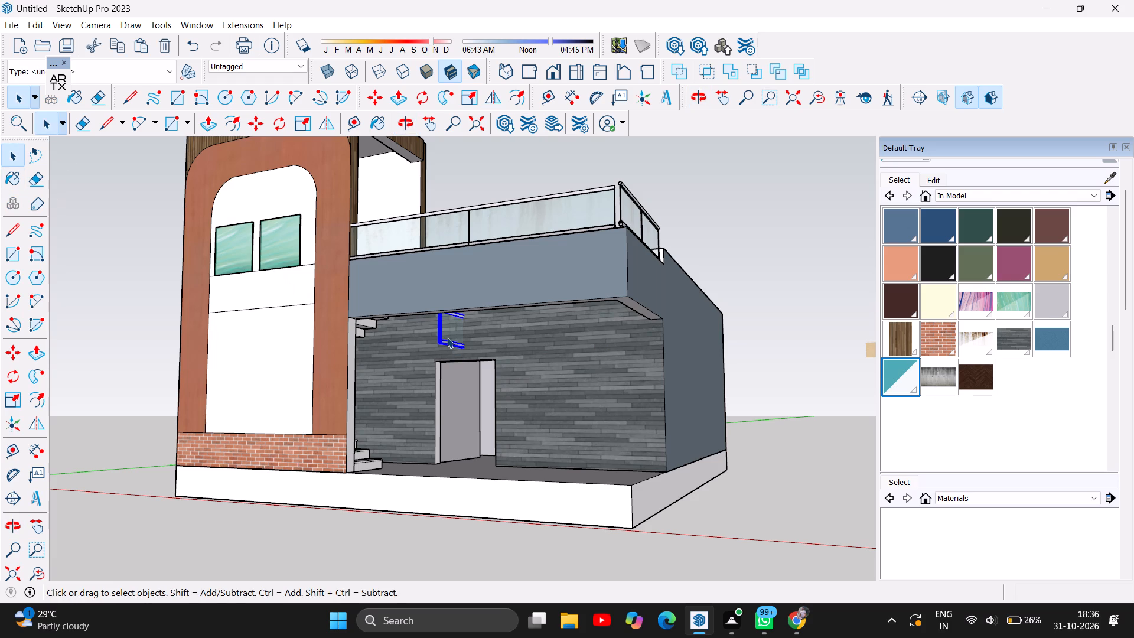
pyautogui.press('Delete')
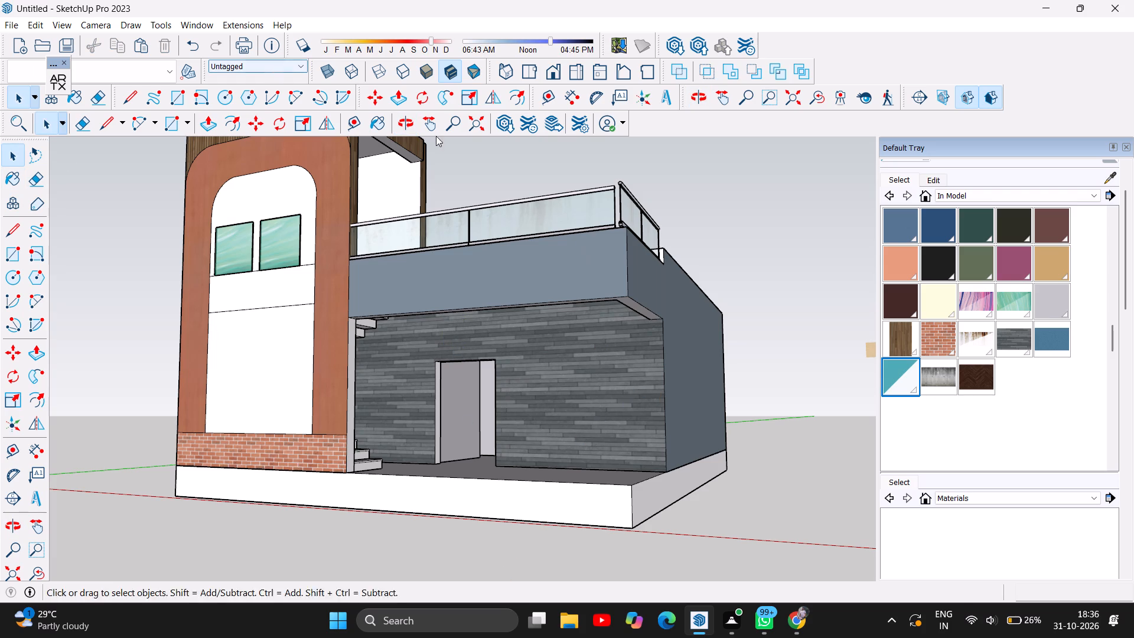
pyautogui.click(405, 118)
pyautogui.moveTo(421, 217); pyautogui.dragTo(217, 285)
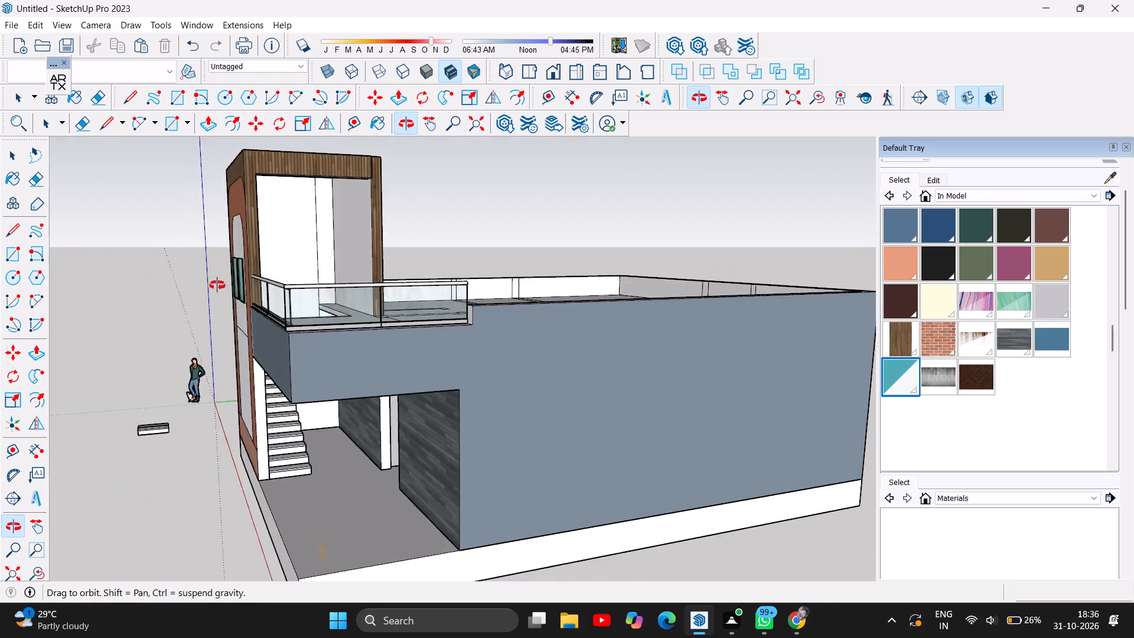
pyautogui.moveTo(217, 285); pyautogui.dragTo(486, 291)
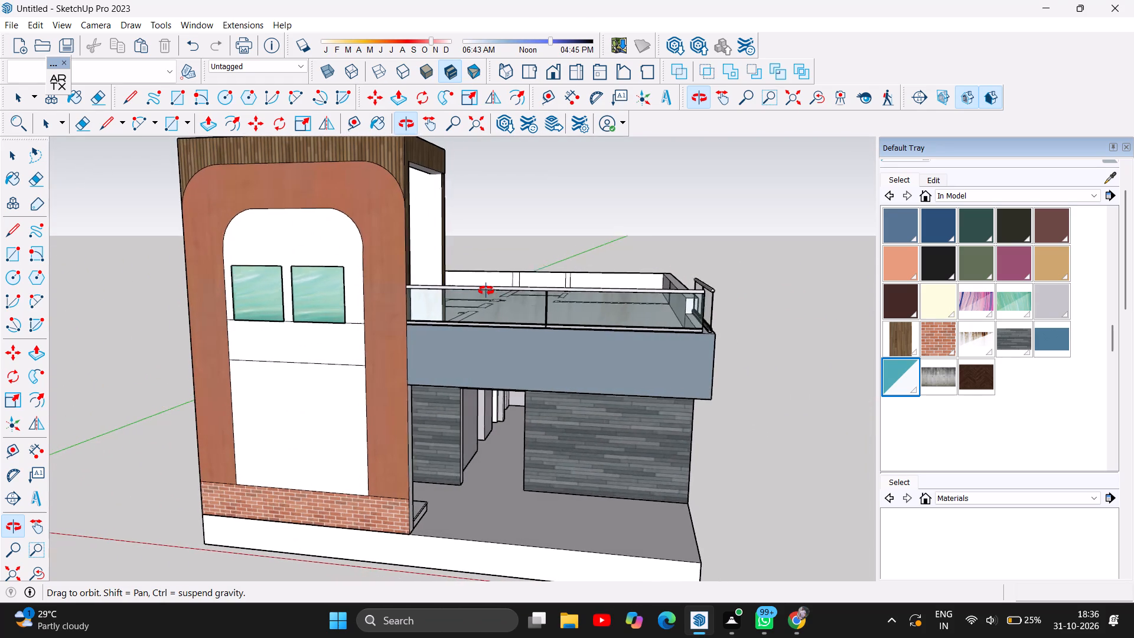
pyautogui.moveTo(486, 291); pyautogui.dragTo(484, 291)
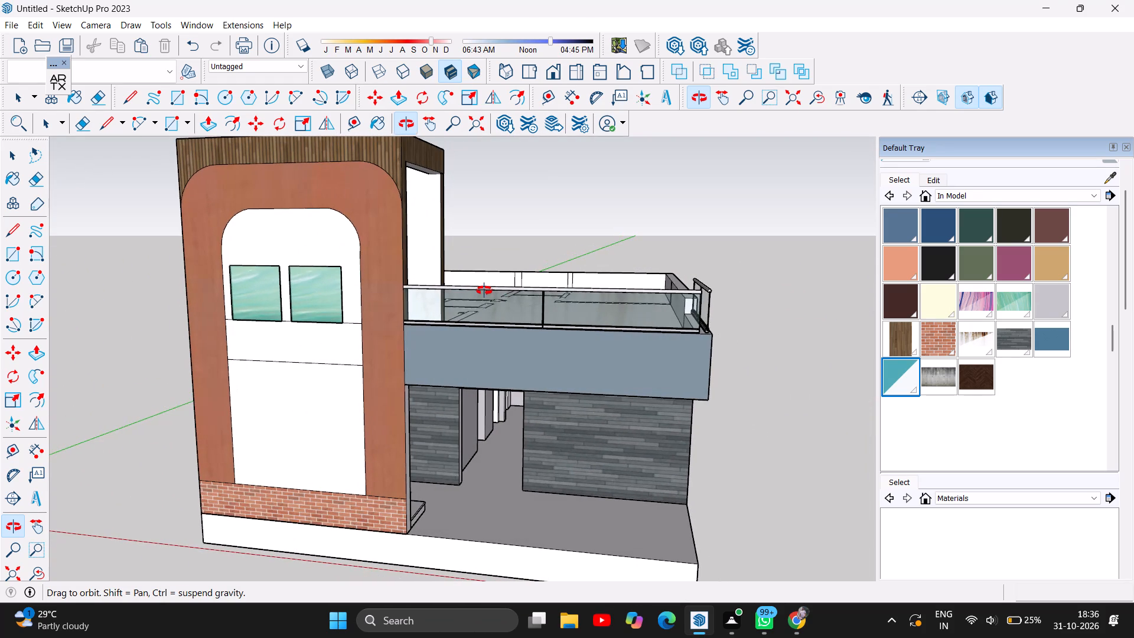
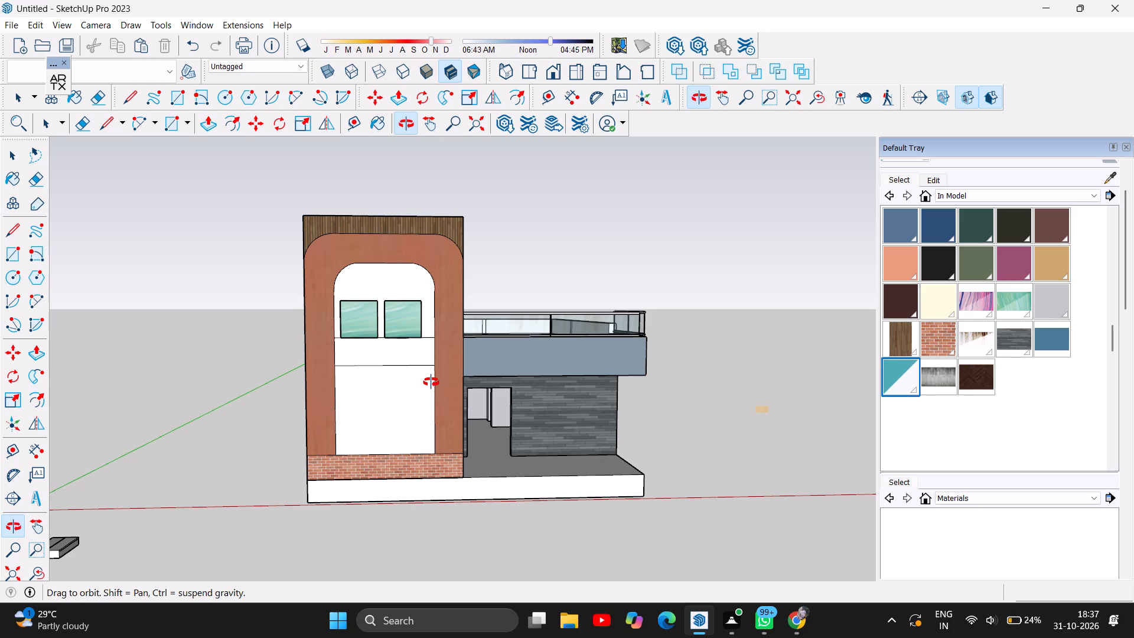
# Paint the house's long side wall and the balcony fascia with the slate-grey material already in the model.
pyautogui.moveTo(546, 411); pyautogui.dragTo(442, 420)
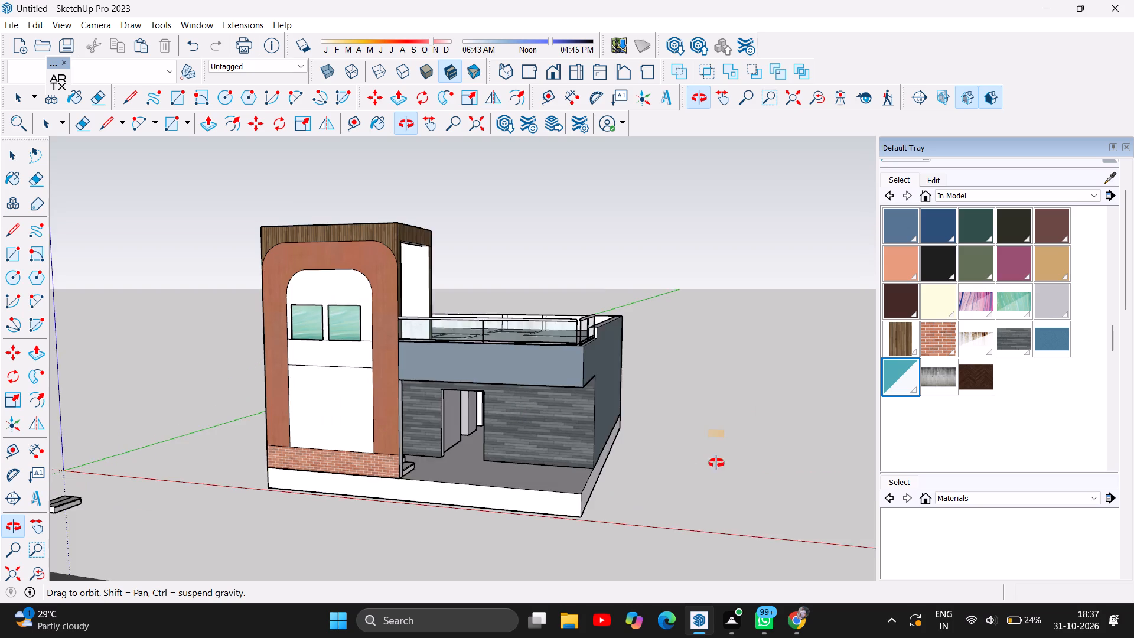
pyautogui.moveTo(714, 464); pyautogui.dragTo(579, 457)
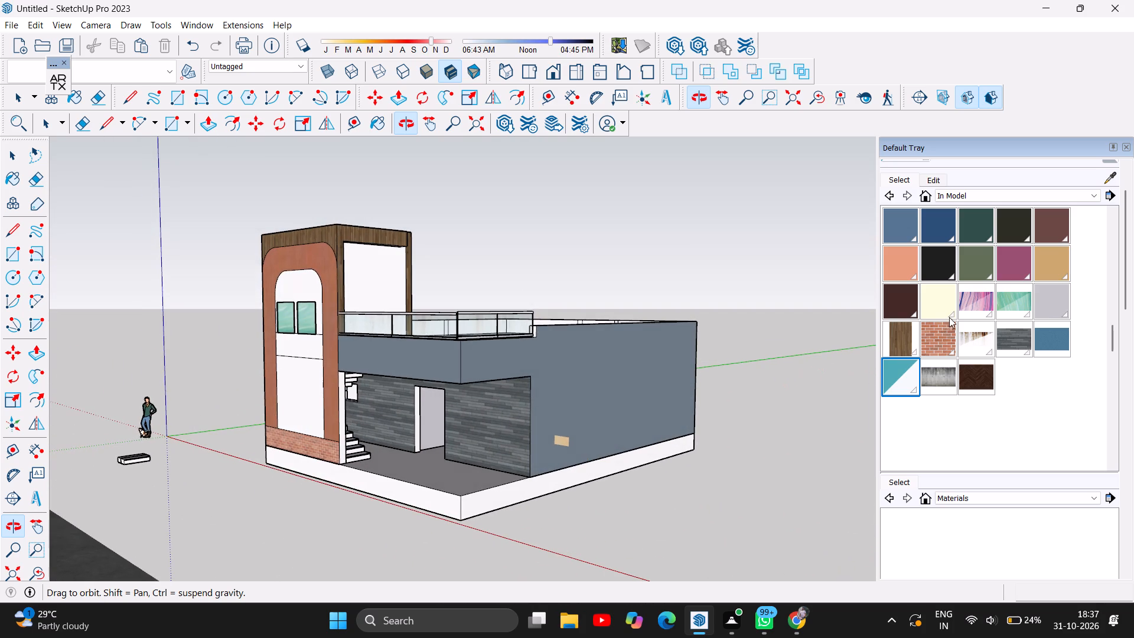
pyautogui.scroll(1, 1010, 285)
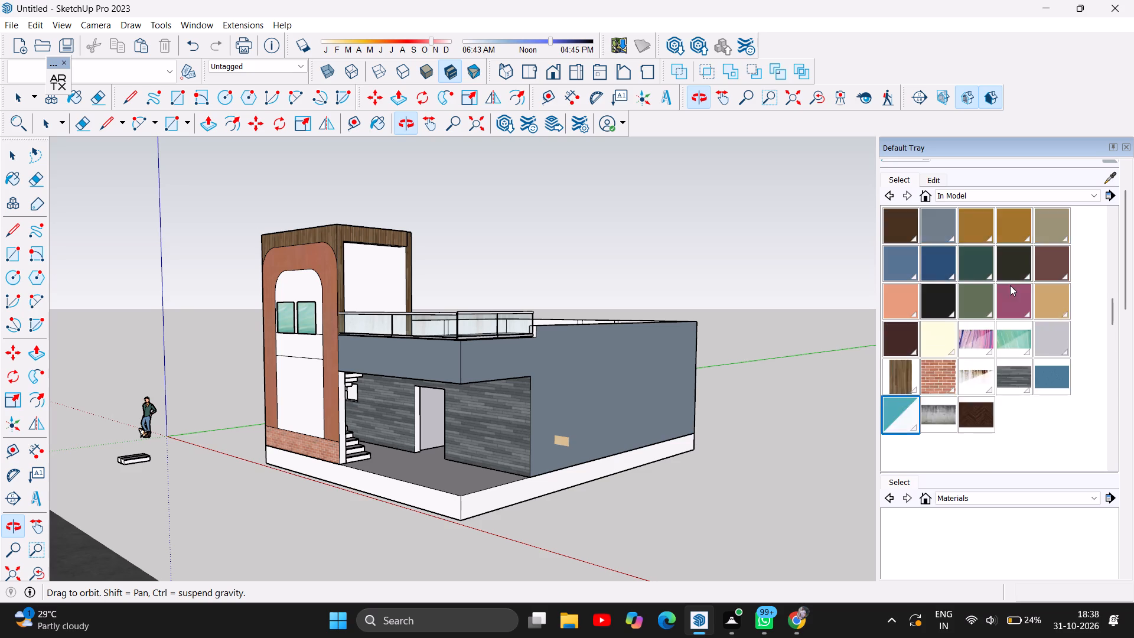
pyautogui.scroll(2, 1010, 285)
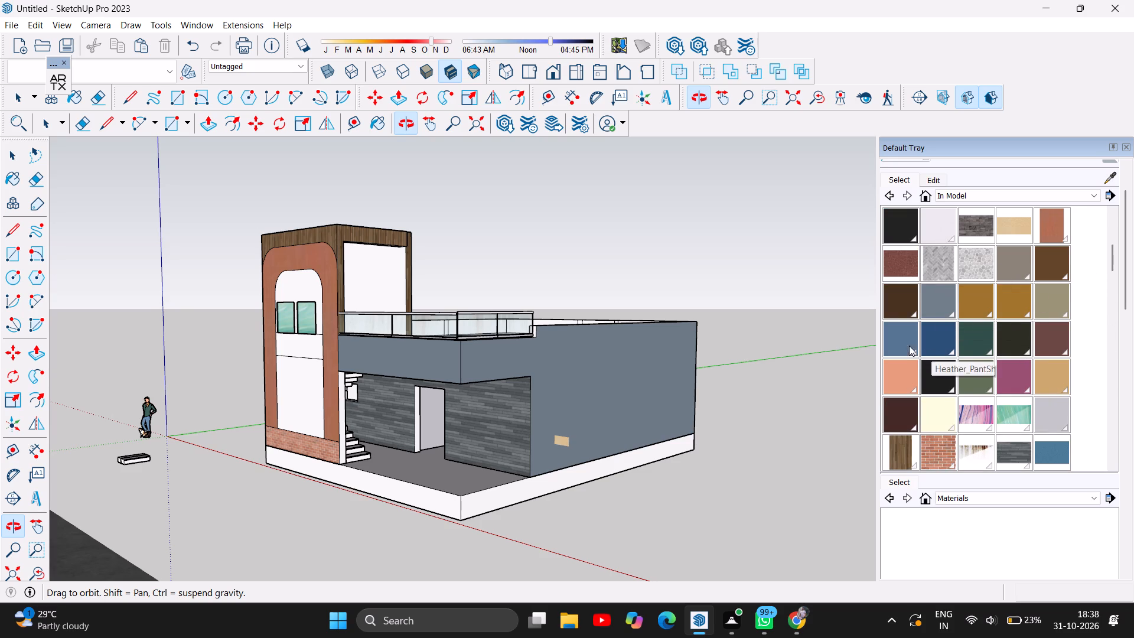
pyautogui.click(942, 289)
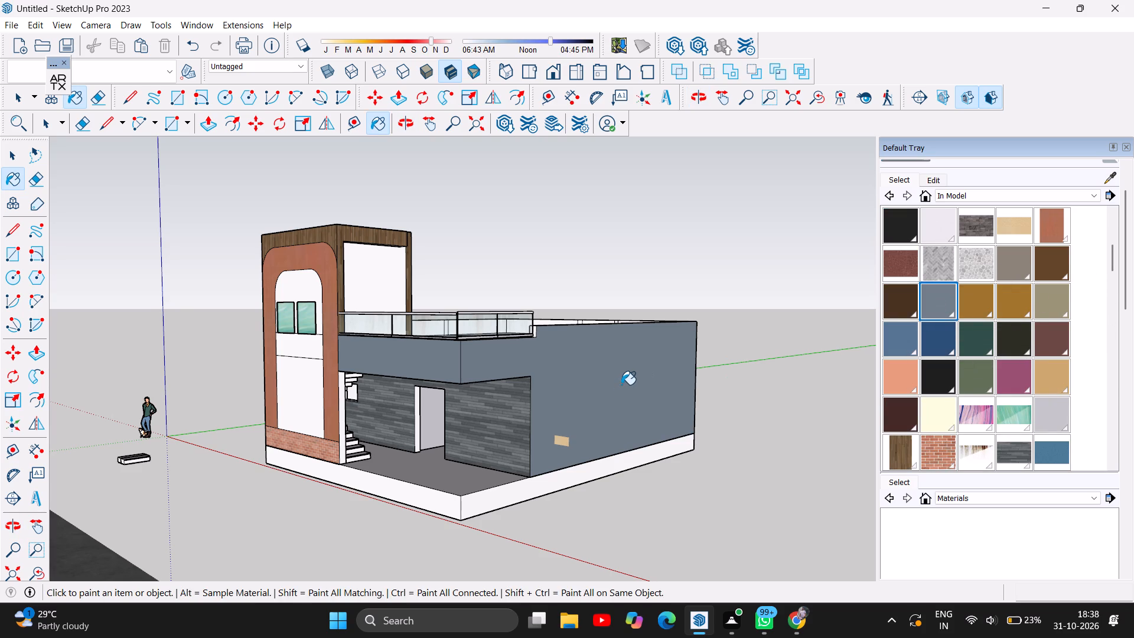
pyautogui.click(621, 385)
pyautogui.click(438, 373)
# Paint the house's long side wall and the balcony fascia with the medium blue material already in the model.
pyautogui.click(910, 334)
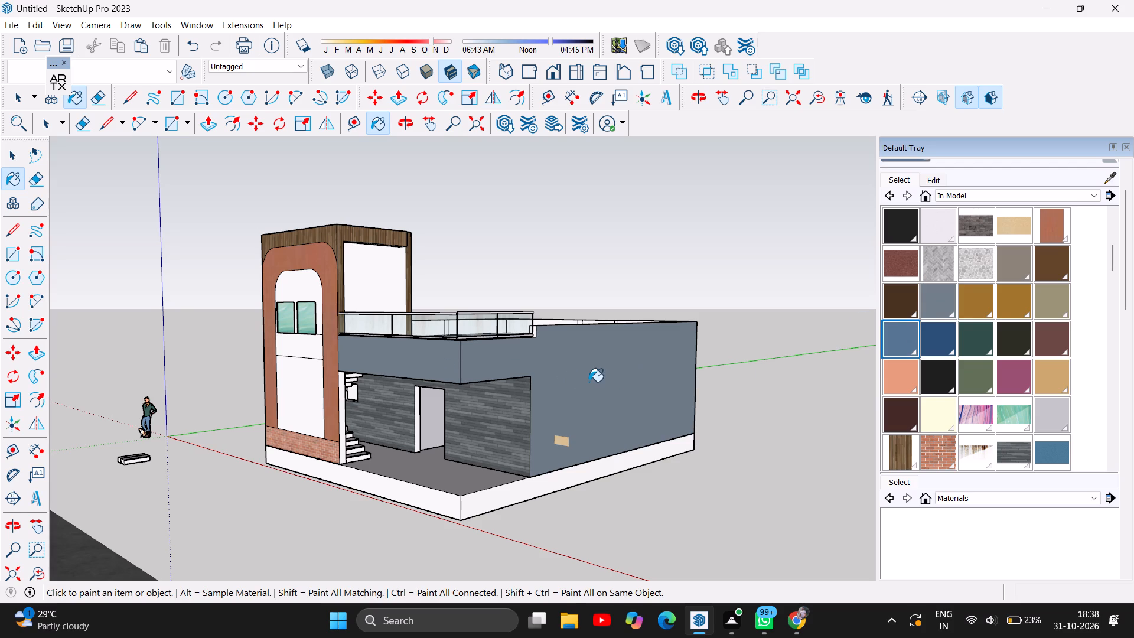
pyautogui.click(589, 382)
pyautogui.click(434, 374)
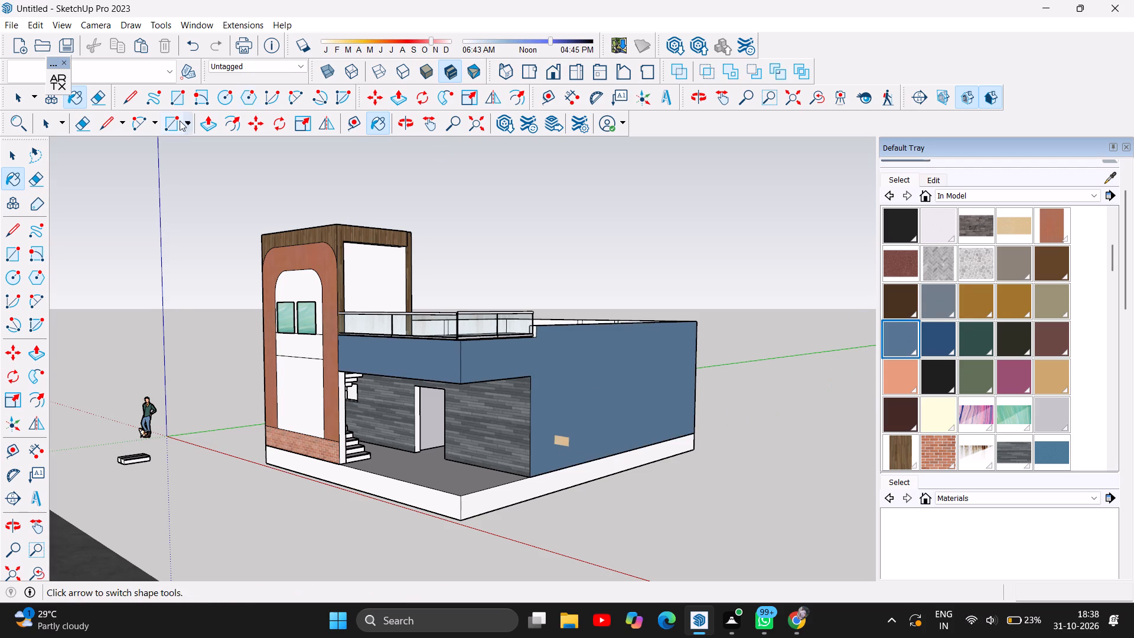
# Examine the blue wall and fascia against the tower and stone cladding from the front, side and above.
pyautogui.click(403, 121)
pyautogui.moveTo(347, 314); pyautogui.dragTo(419, 298)
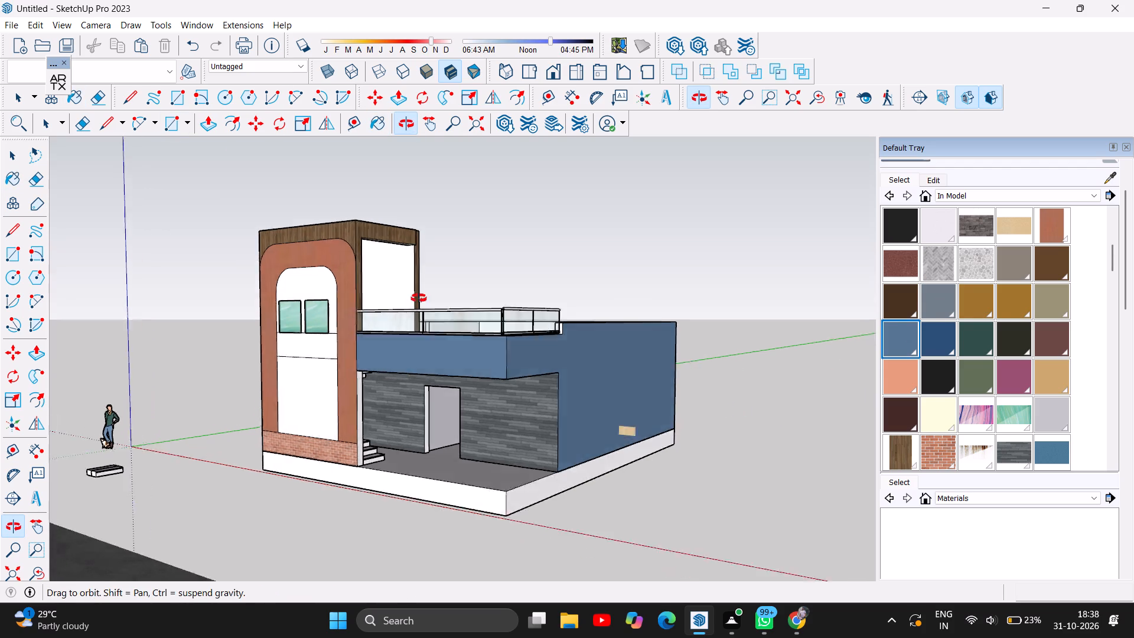
pyautogui.moveTo(419, 298); pyautogui.dragTo(256, 312)
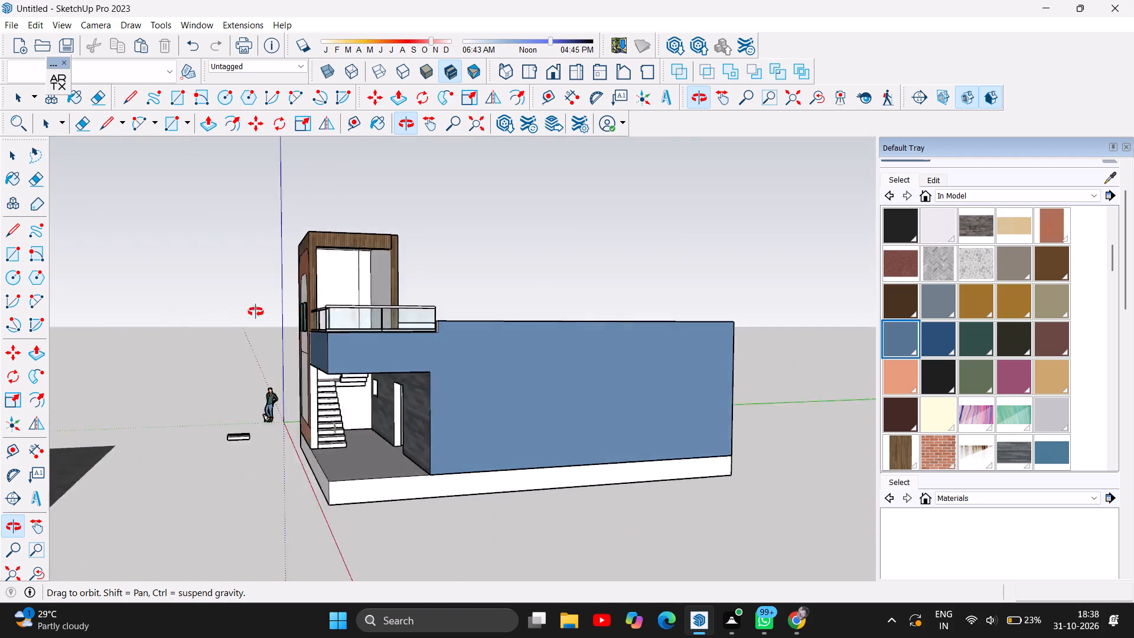
pyautogui.moveTo(256, 312); pyautogui.dragTo(621, 316)
pyautogui.middleClick(616, 315)
pyautogui.moveTo(534, 313); pyautogui.dragTo(501, 311)
pyautogui.moveTo(471, 310); pyautogui.dragTo(416, 305)
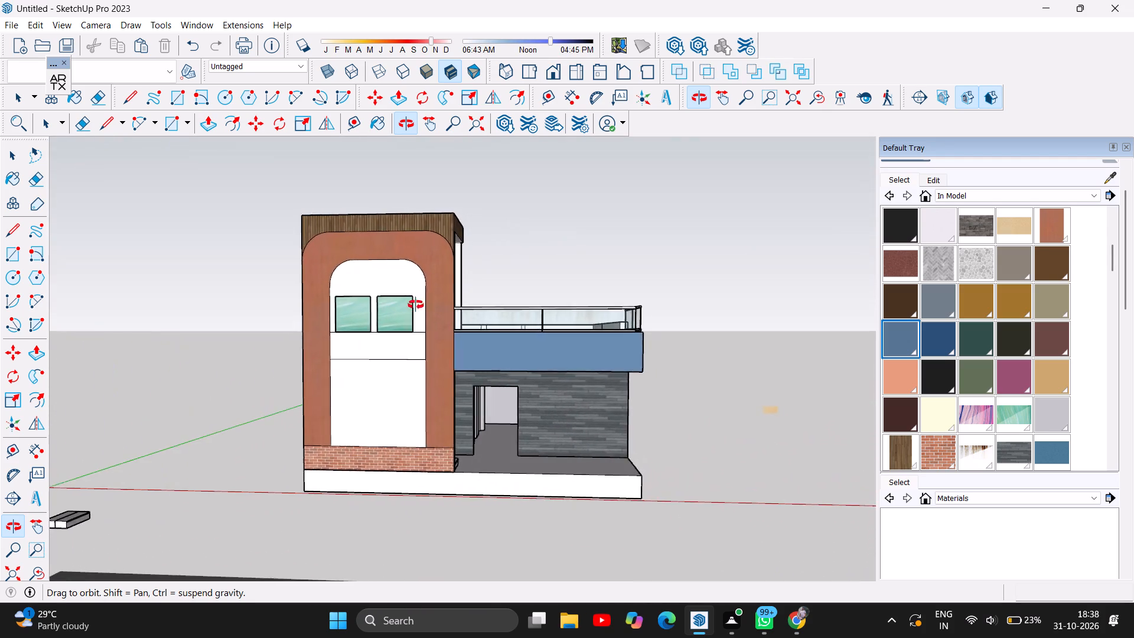
pyautogui.moveTo(416, 305); pyautogui.dragTo(374, 313)
pyautogui.moveTo(550, 358); pyautogui.dragTo(331, 355)
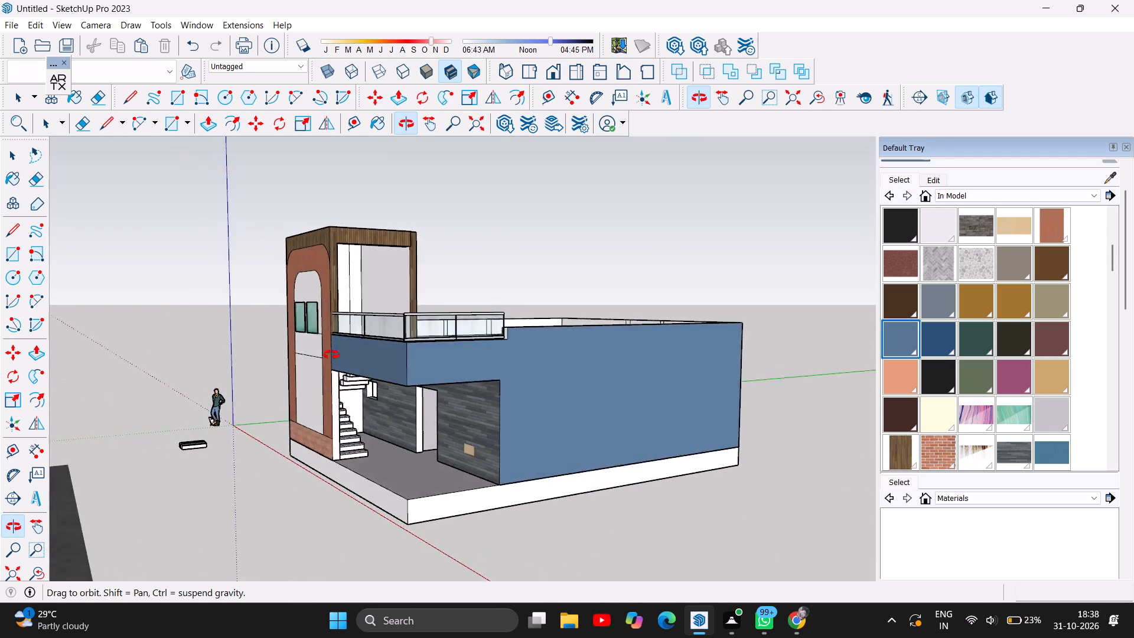
pyautogui.moveTo(331, 355); pyautogui.dragTo(416, 405)
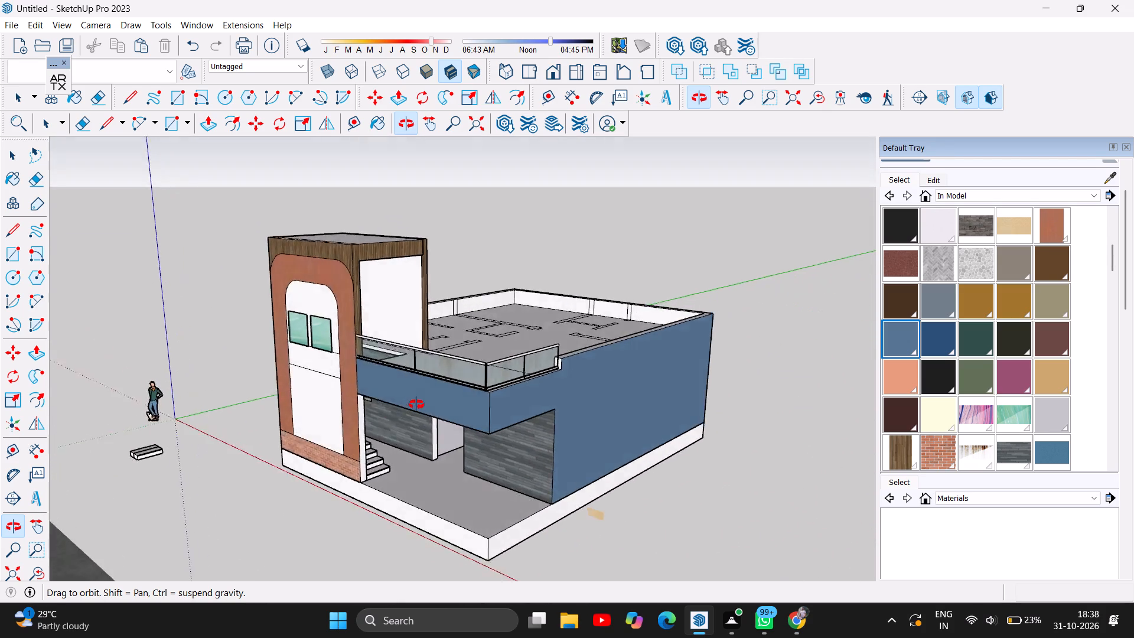
pyautogui.moveTo(416, 405); pyautogui.dragTo(447, 360)
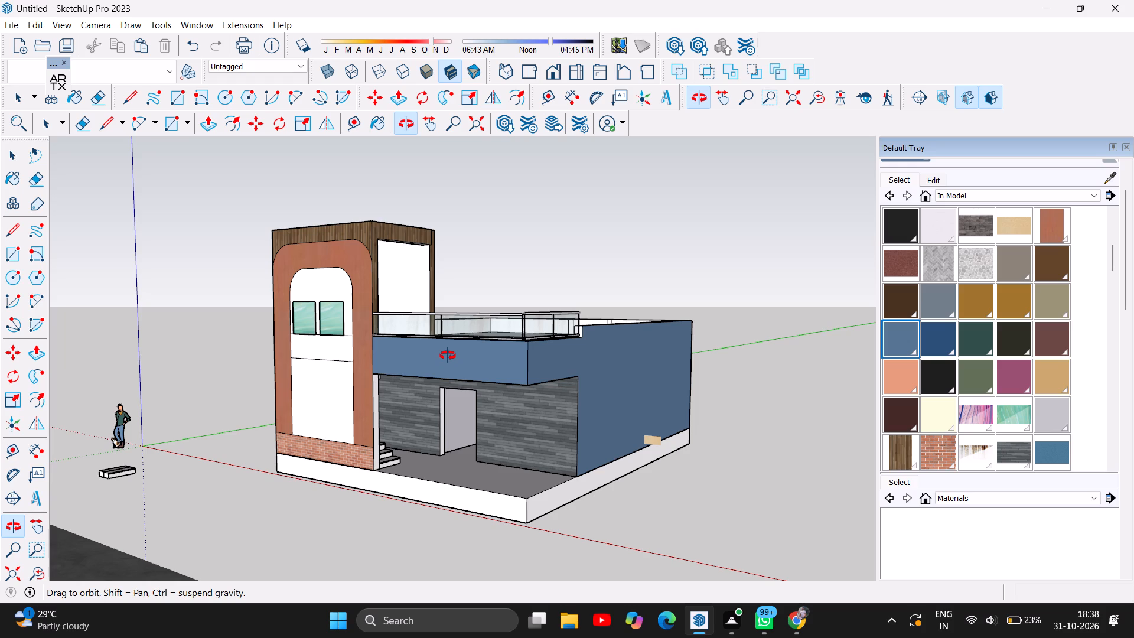
# Delete the small stray tan piece floating beside the house.
pyautogui.moveTo(385, 401); pyautogui.dragTo(396, 433)
pyautogui.moveTo(714, 468); pyautogui.dragTo(661, 489)
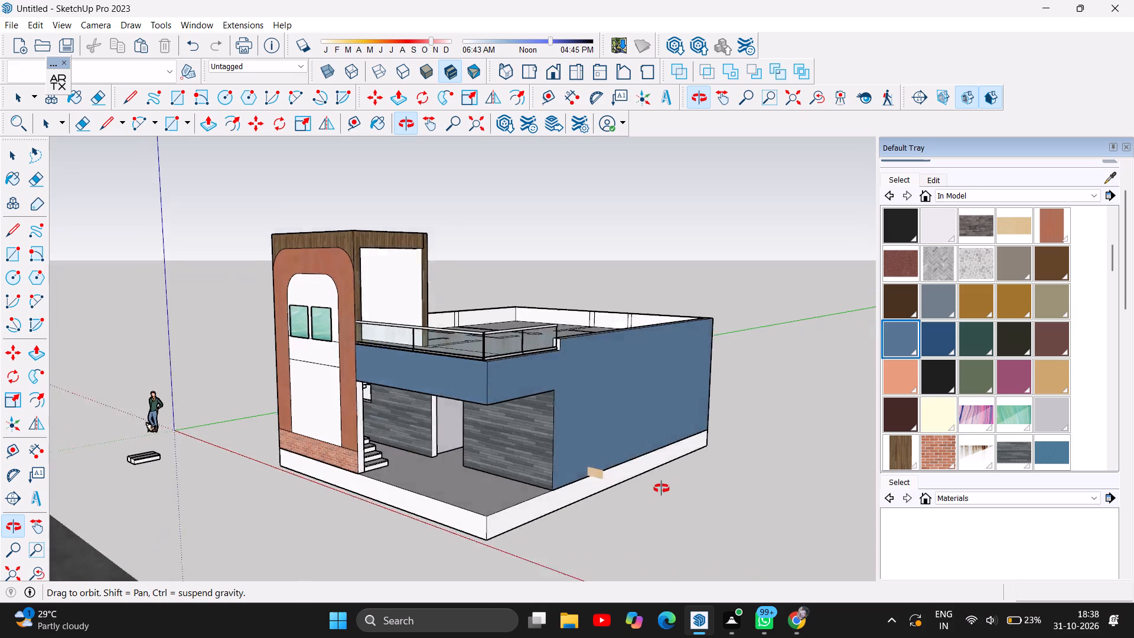
pyautogui.moveTo(661, 489); pyautogui.dragTo(401, 490)
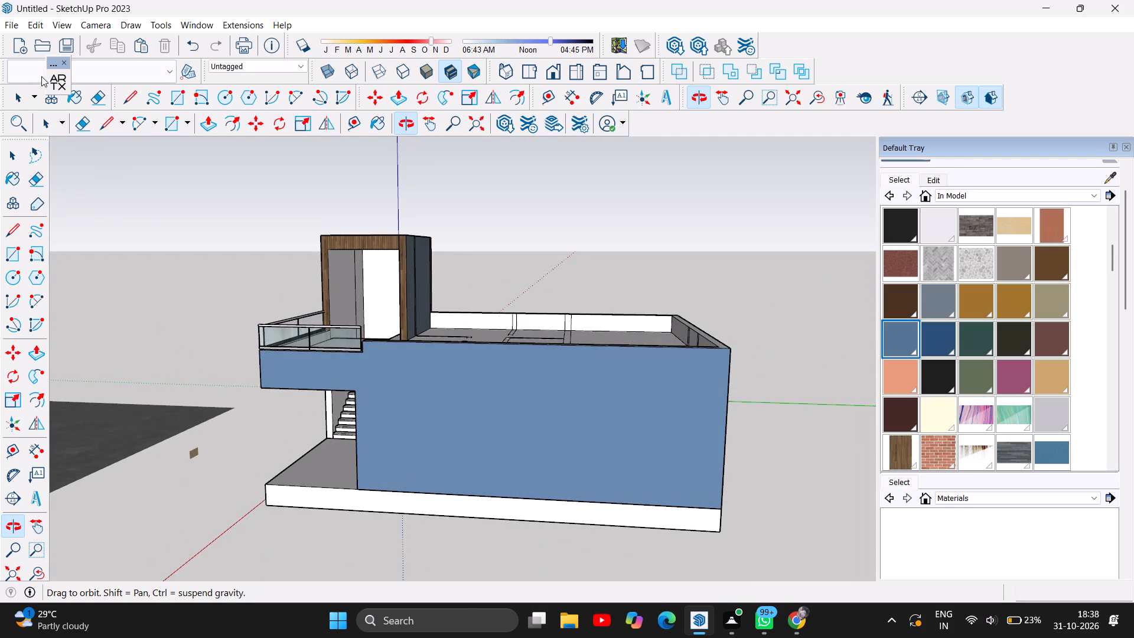
pyautogui.click(13, 158)
pyautogui.click(189, 451)
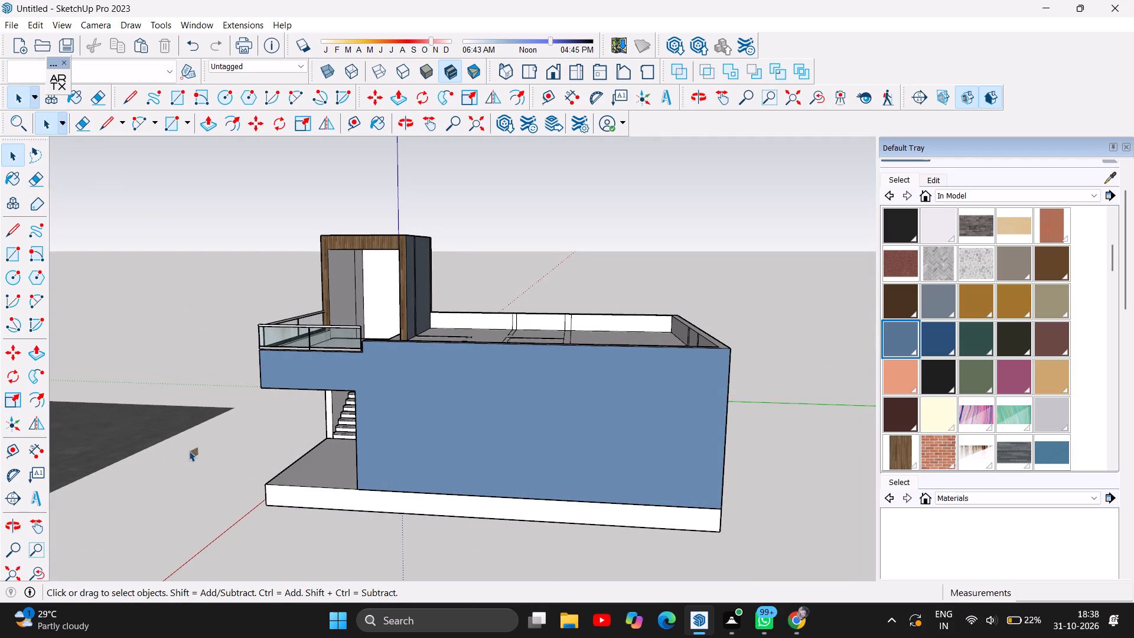
pyautogui.click(191, 458)
pyautogui.press('Delete')
# Examine the whole house exterior from the side, the front, low angles and above.
pyautogui.scroll(-1, 191, 458)
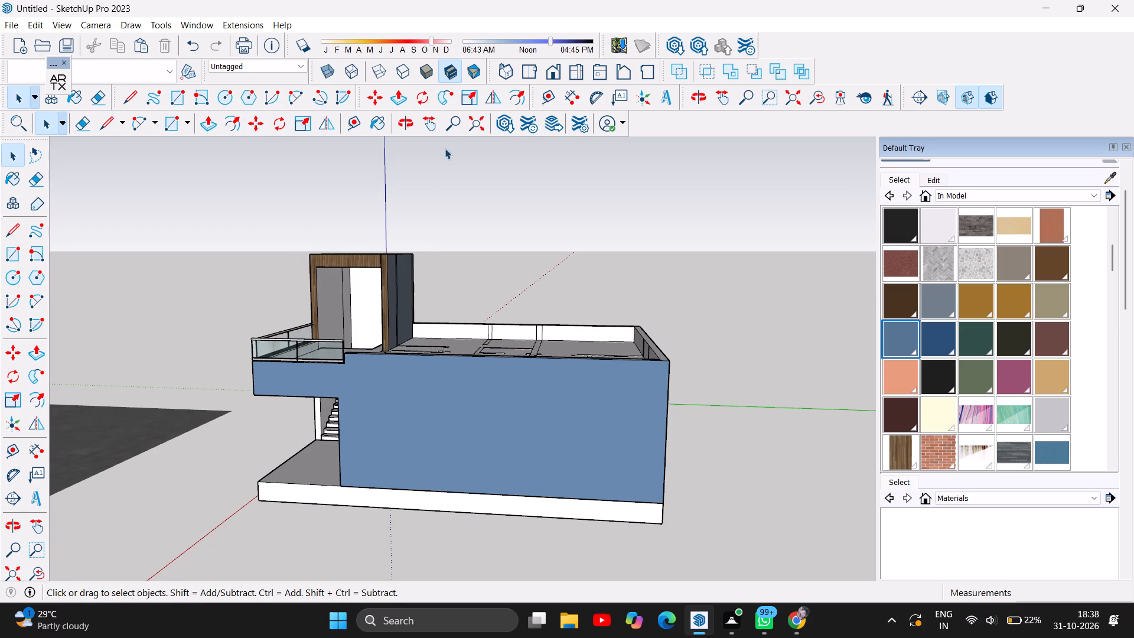
pyautogui.click(410, 123)
pyautogui.moveTo(372, 408); pyautogui.dragTo(639, 405)
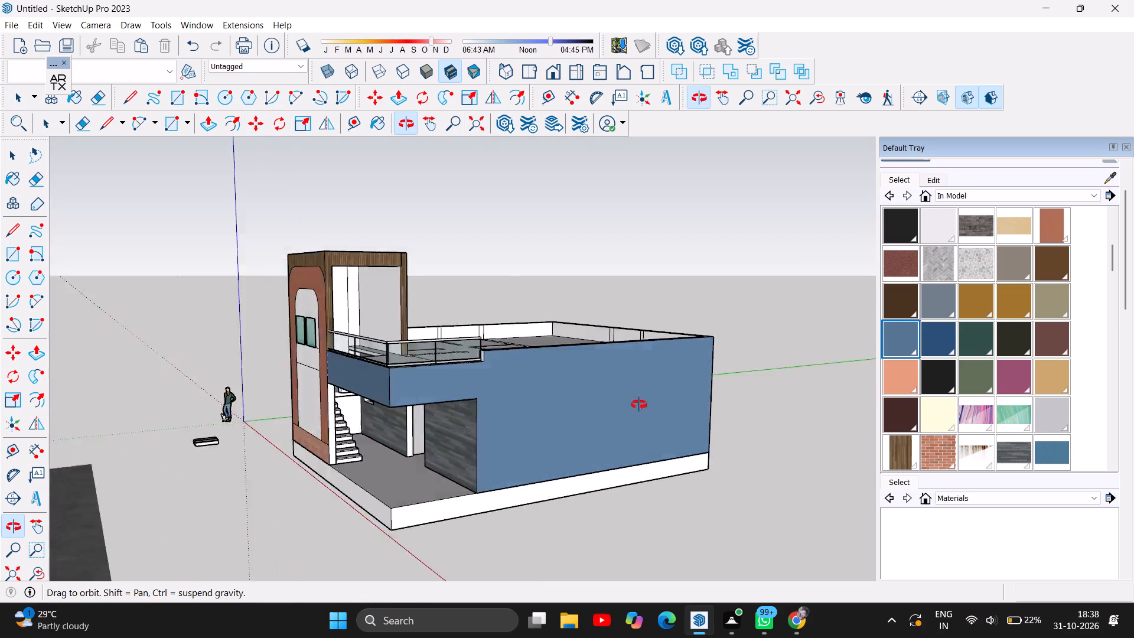
pyautogui.moveTo(639, 405); pyautogui.dragTo(740, 405)
pyautogui.moveTo(414, 491); pyautogui.dragTo(568, 471)
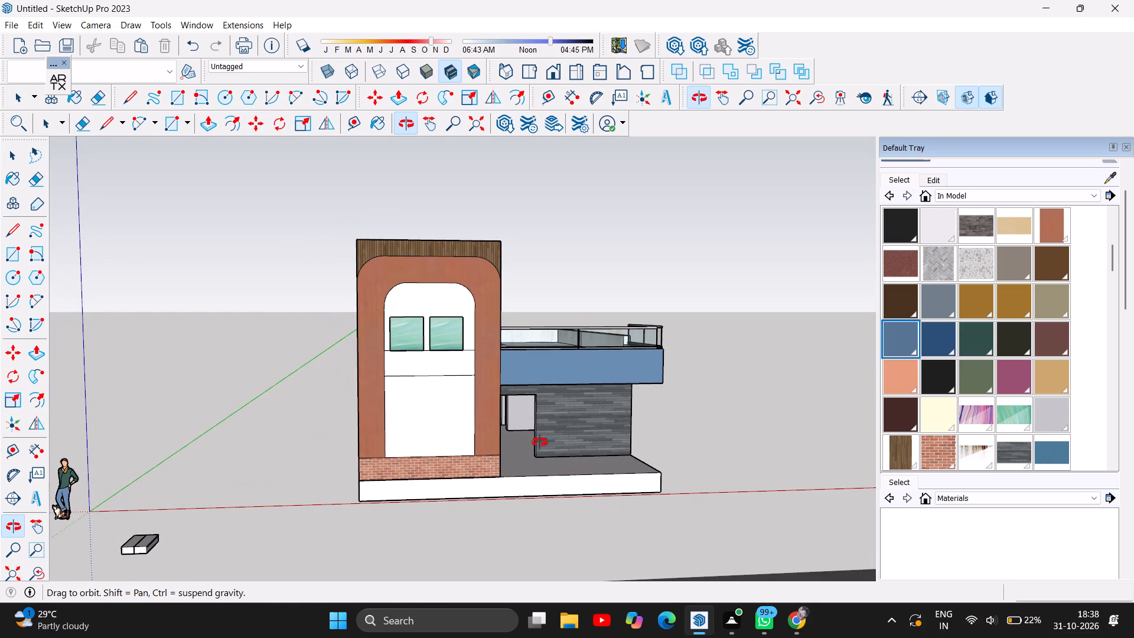
pyautogui.moveTo(726, 463); pyautogui.dragTo(542, 492)
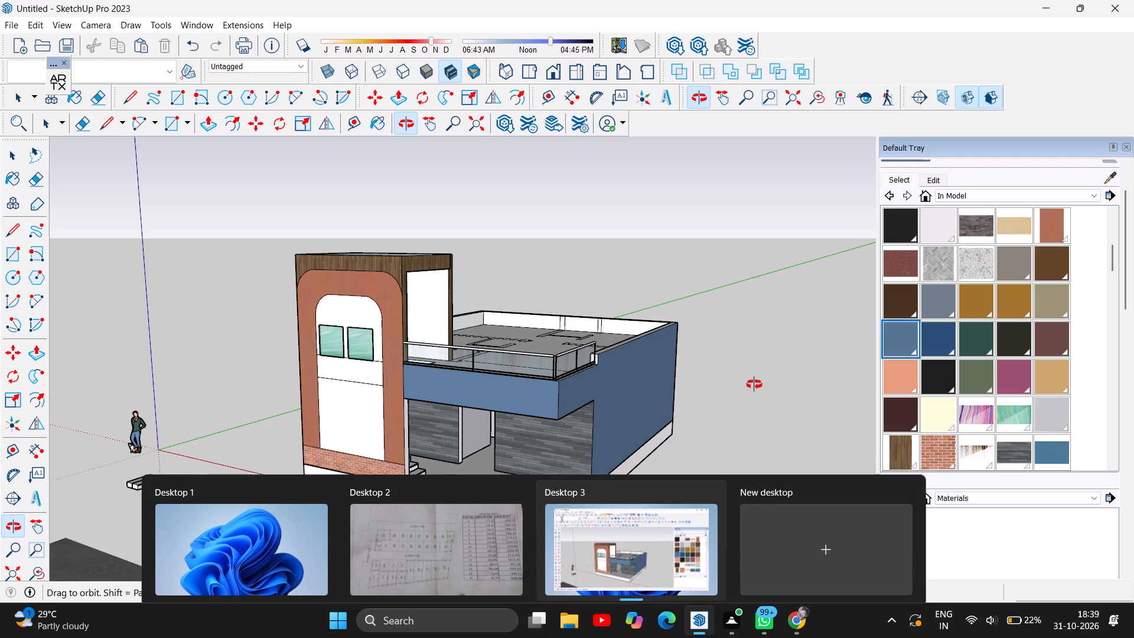
pyautogui.moveTo(726, 455); pyautogui.dragTo(637, 425)
pyautogui.moveTo(667, 485); pyautogui.dragTo(657, 476)
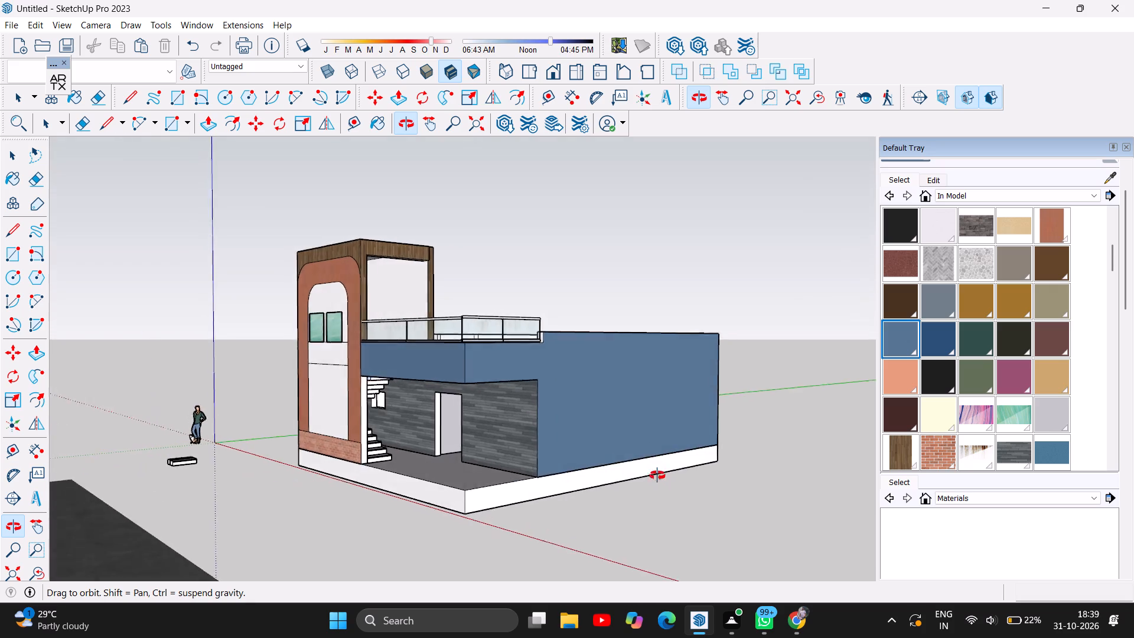
pyautogui.moveTo(657, 476); pyautogui.dragTo(572, 448)
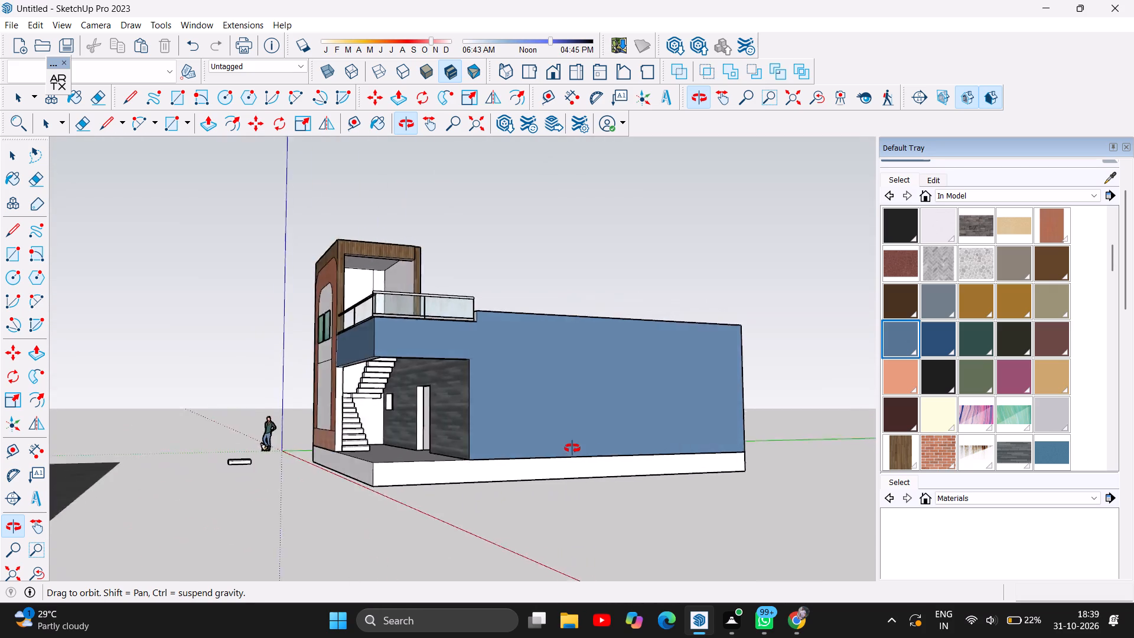
pyautogui.moveTo(572, 448); pyautogui.dragTo(784, 522)
pyautogui.moveTo(299, 432); pyautogui.dragTo(314, 473)
pyautogui.click(314, 473)
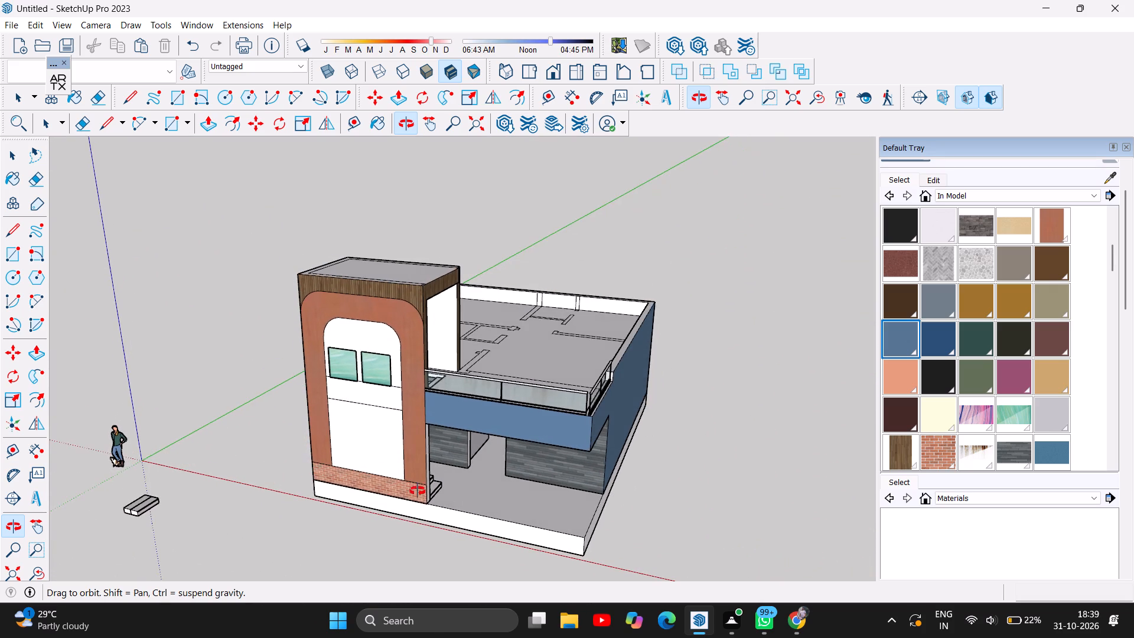
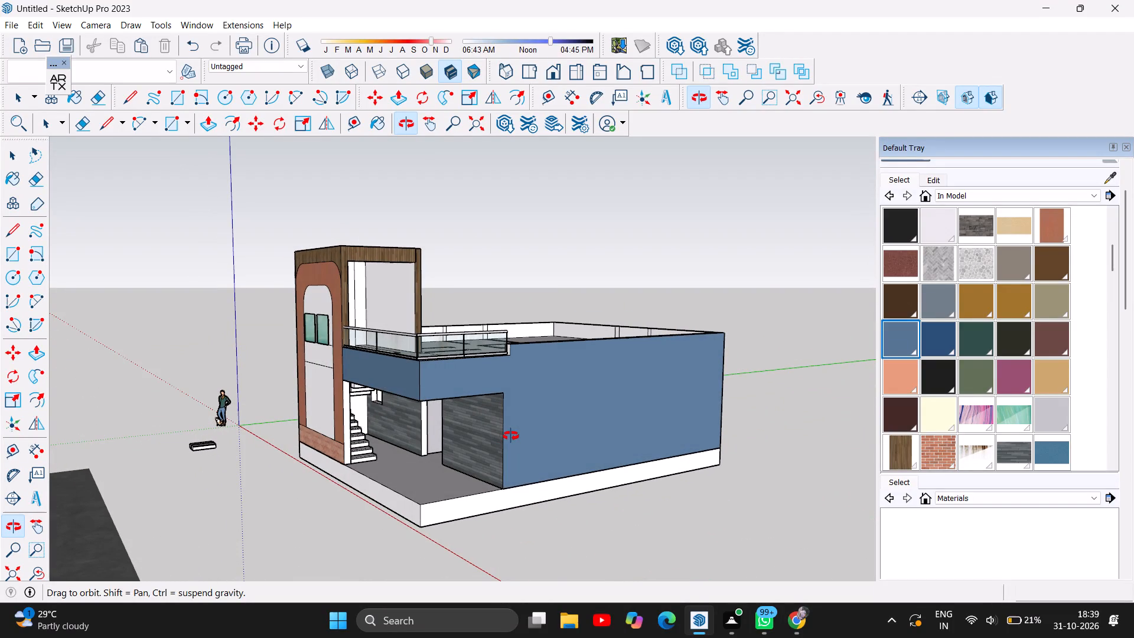
# Examine the house exterior from the front, side and above, and look through the materials already in the model.
pyautogui.moveTo(348, 423); pyautogui.dragTo(367, 416)
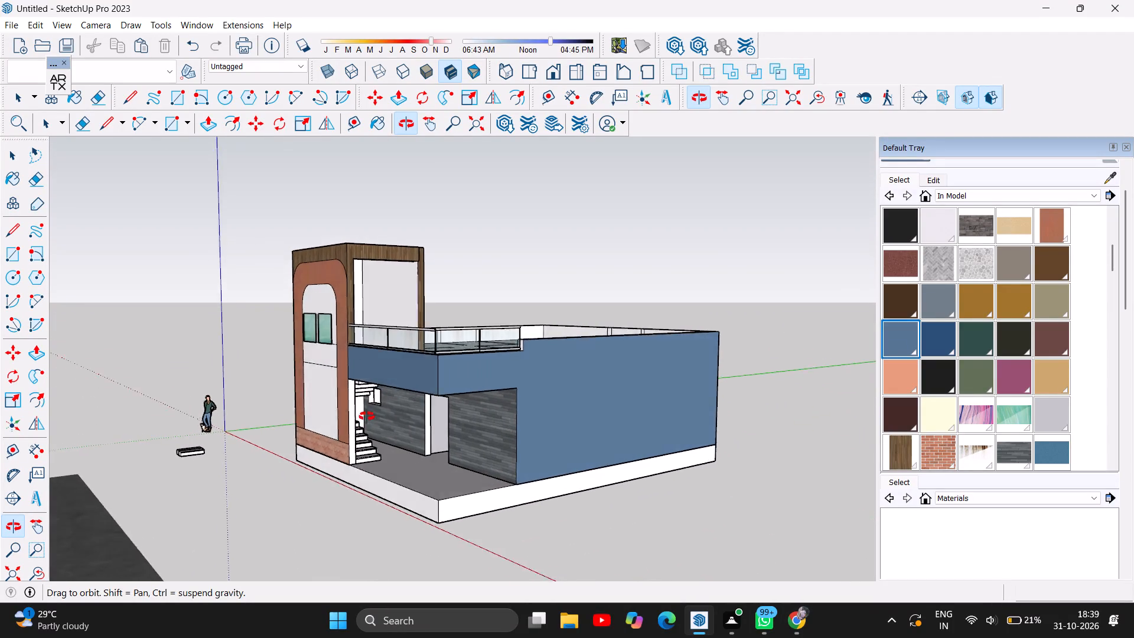
pyautogui.moveTo(367, 416); pyautogui.dragTo(471, 414)
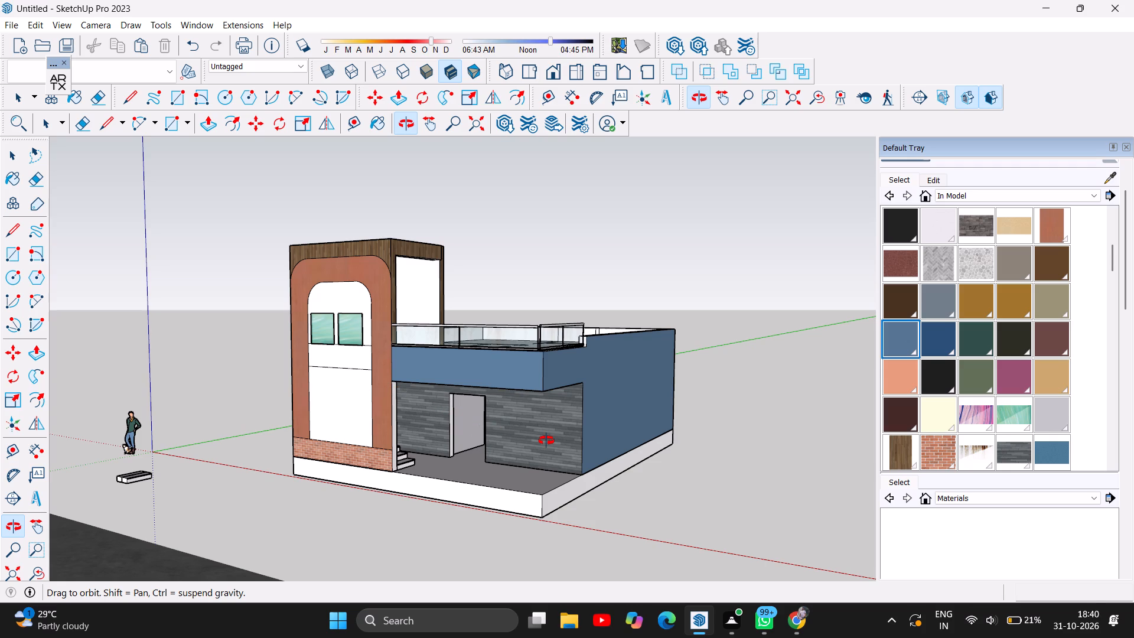
pyautogui.moveTo(638, 519); pyautogui.dragTo(560, 498)
pyautogui.moveTo(560, 498); pyautogui.dragTo(553, 497)
pyautogui.moveTo(636, 514); pyautogui.dragTo(526, 519)
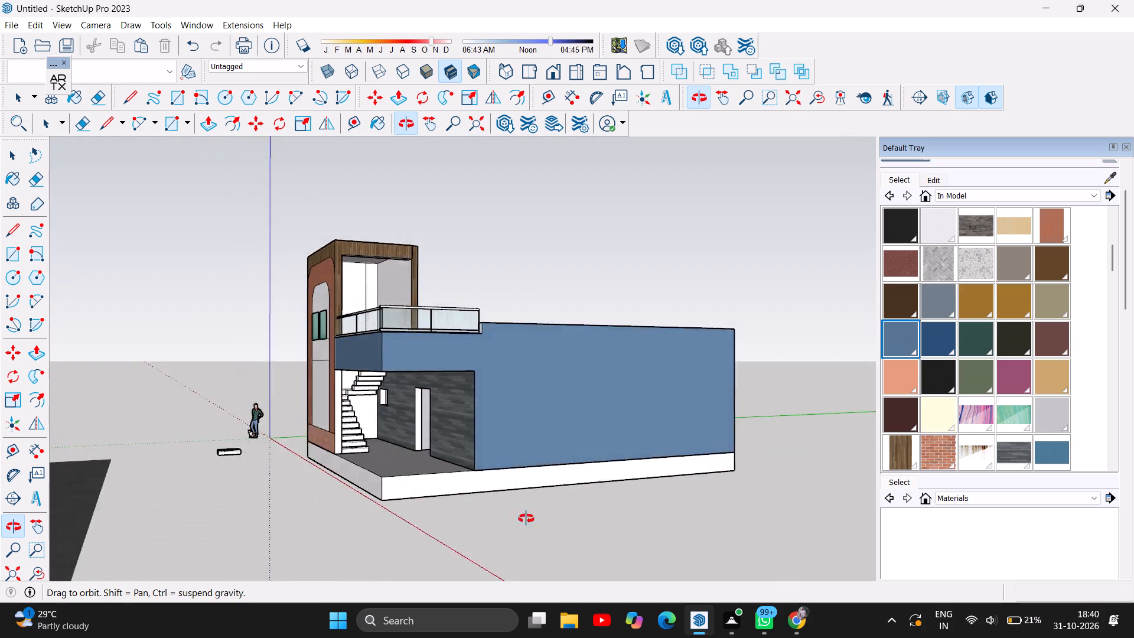
pyautogui.moveTo(526, 519); pyautogui.dragTo(474, 586)
pyautogui.scroll(-3, 988, 375)
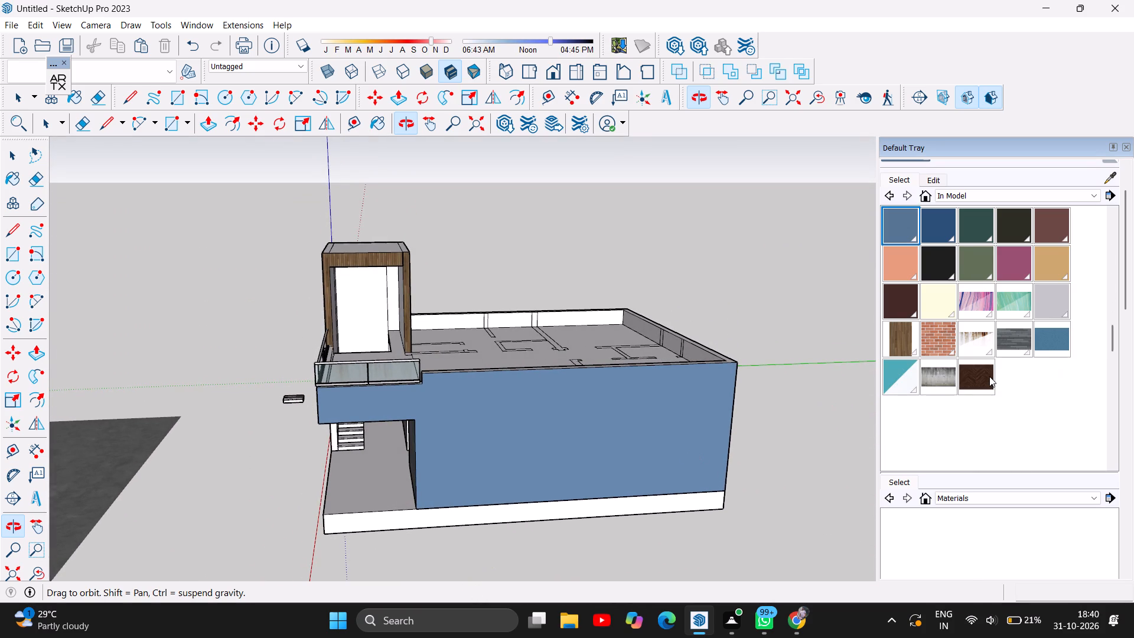
pyautogui.scroll(2, 989, 377)
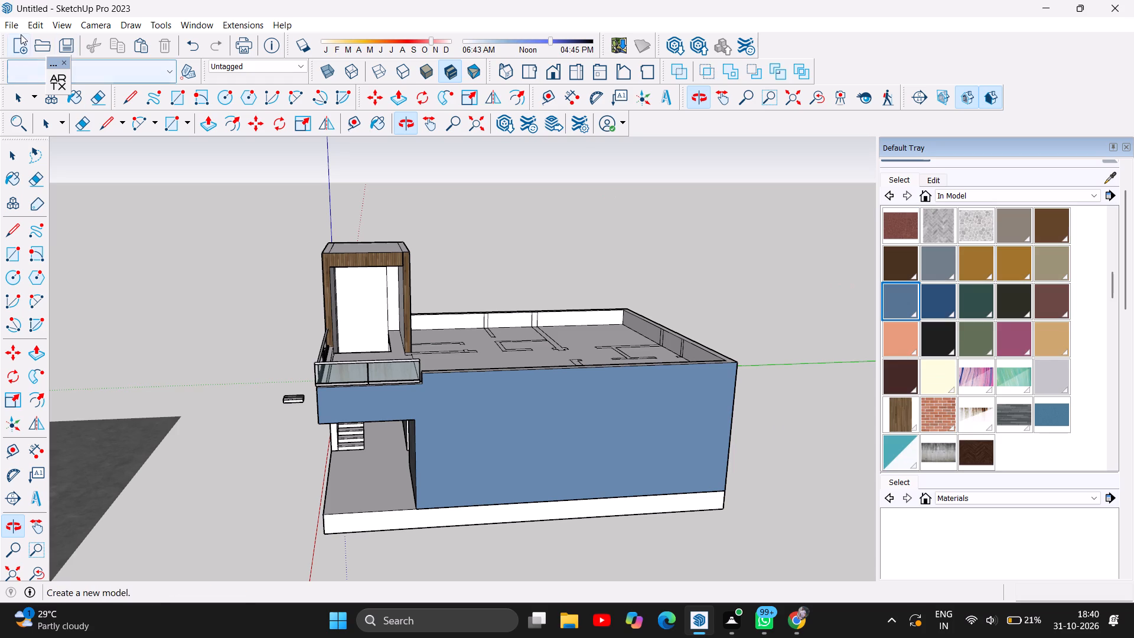
# Import the crushed-stone-asphalt-staggered-isosceles JPG as an image, placed flat on the ground beside the house, about 10 ft wide.
pyautogui.click(13, 29)
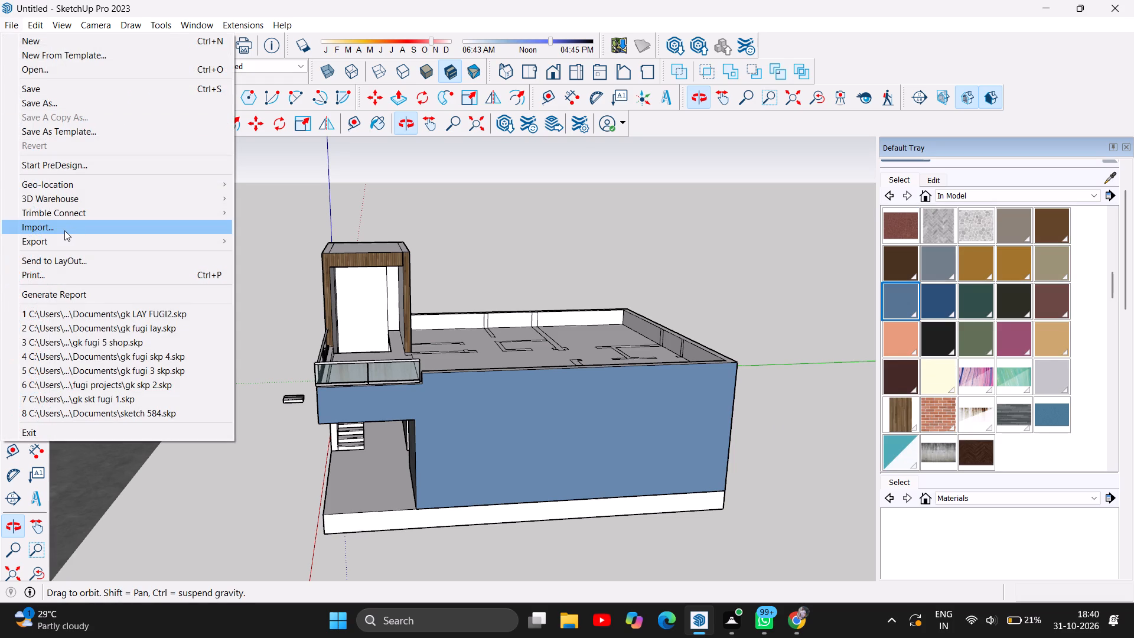
pyautogui.click(64, 230)
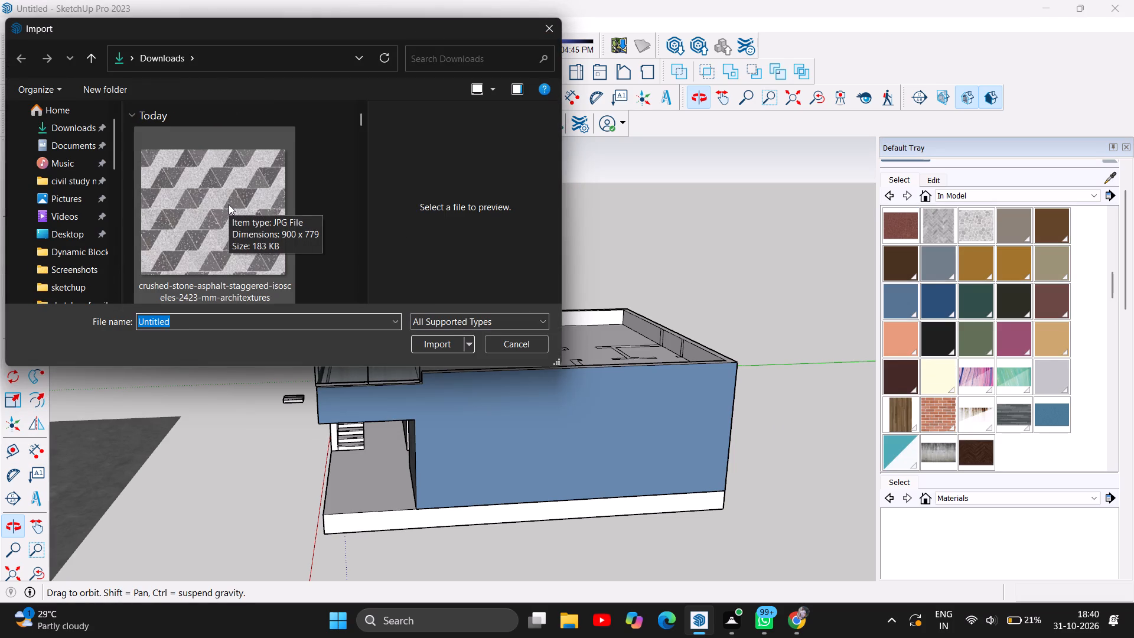
pyautogui.scroll(-2, 229, 204)
pyautogui.scroll(1, 236, 193)
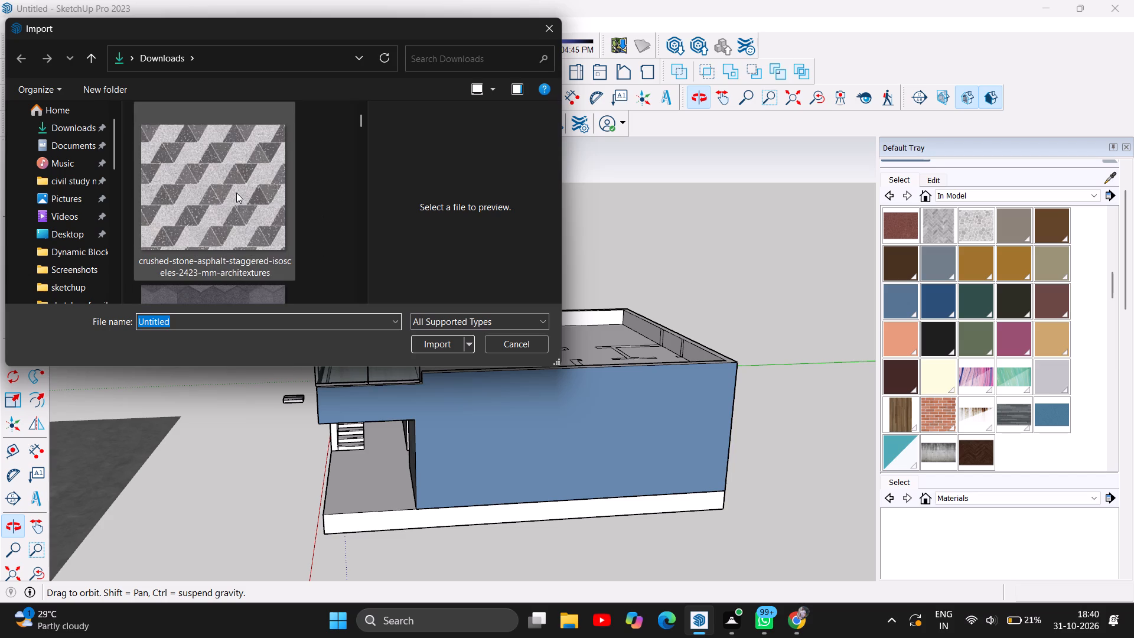
pyautogui.click(236, 193)
pyautogui.click(432, 392)
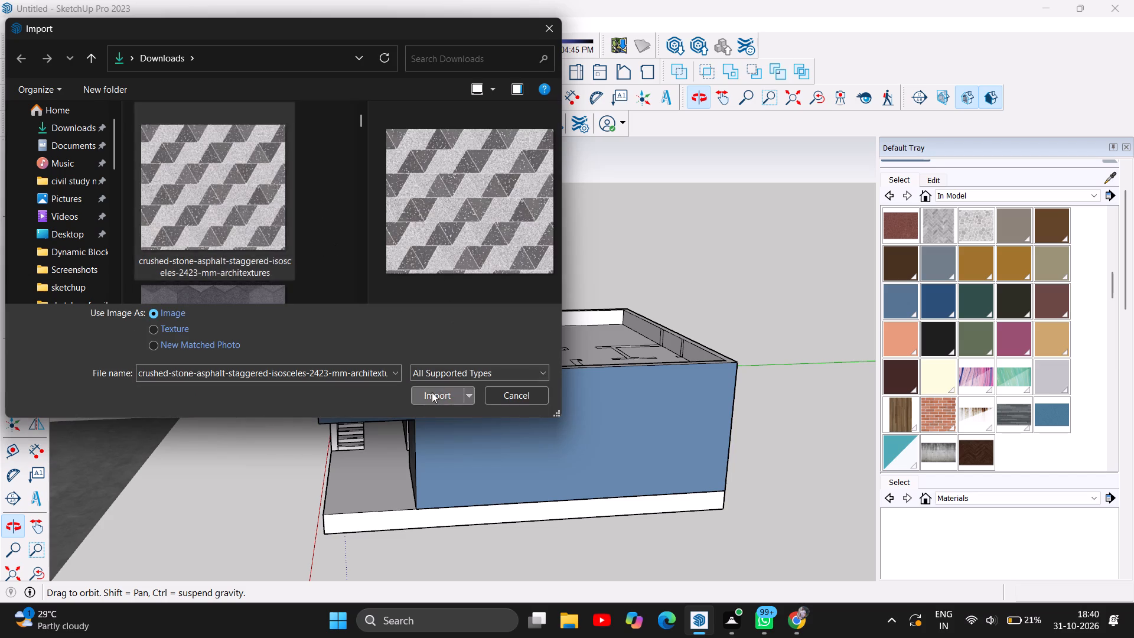
pyautogui.scroll(1, 432, 392)
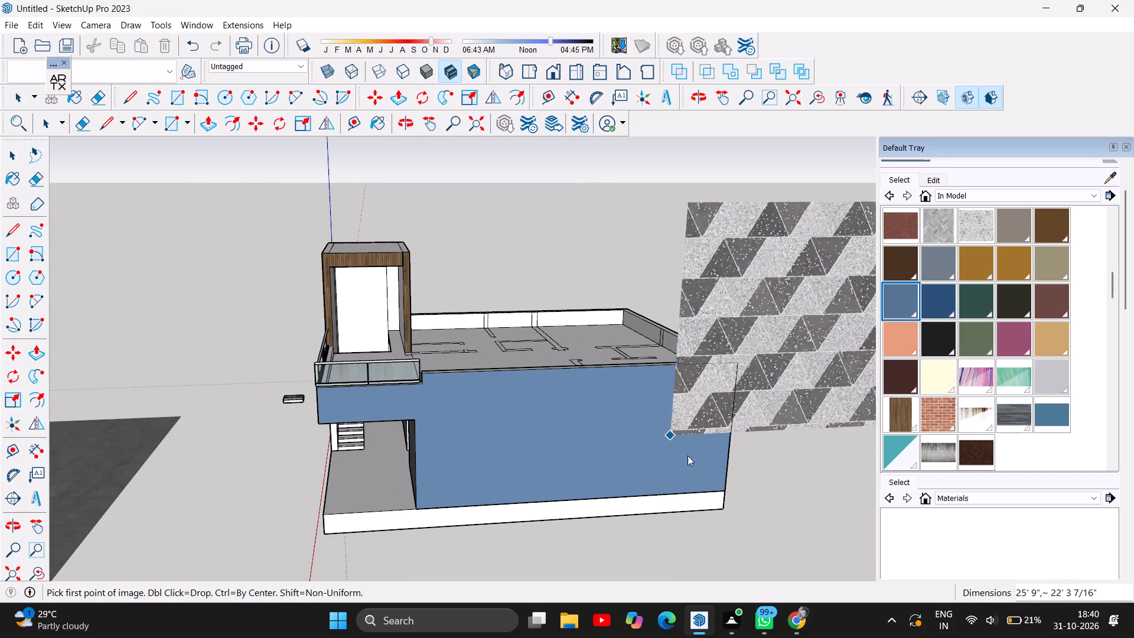
pyautogui.click(759, 484)
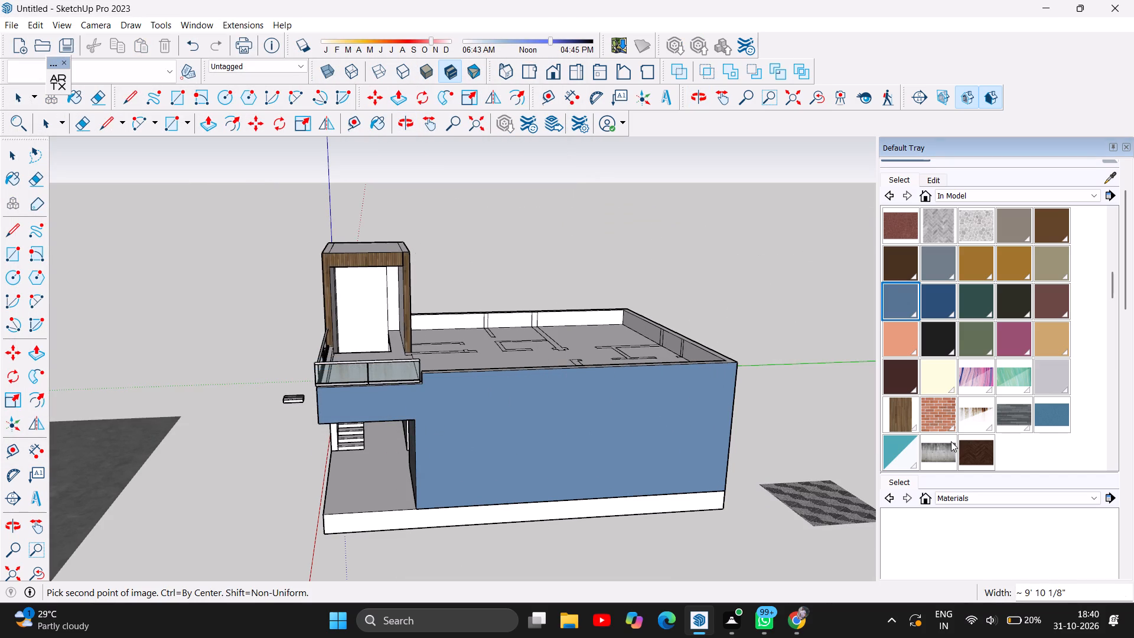
pyautogui.click(856, 499)
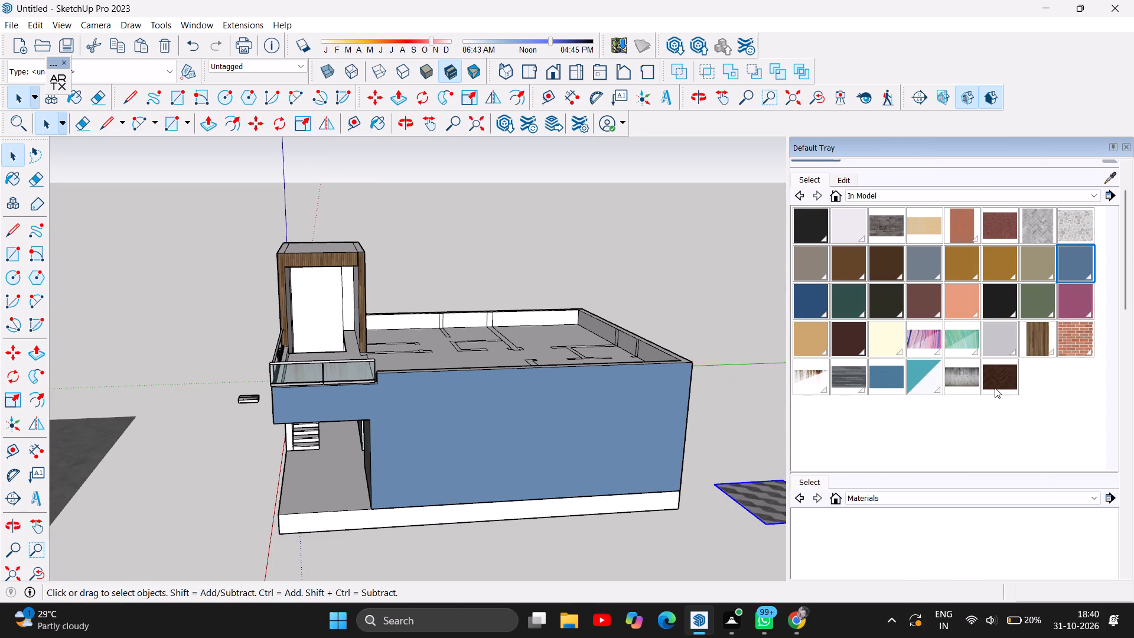
# Convert the imported crushed-stone asphalt image into a model material.
pyautogui.rightClick(741, 496)
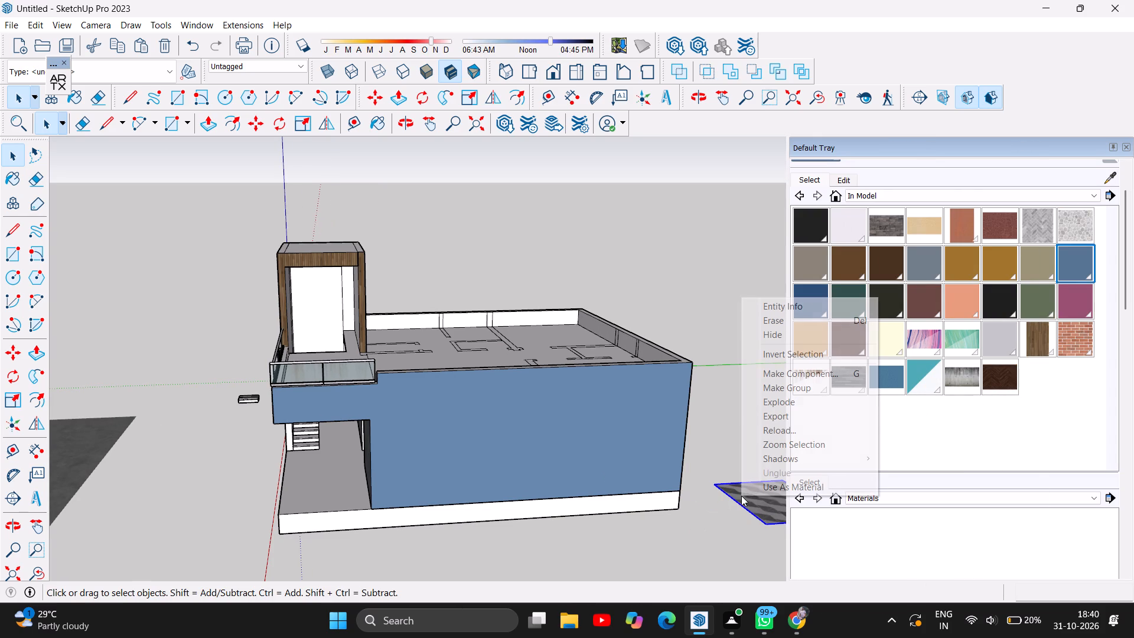
pyautogui.click(770, 487)
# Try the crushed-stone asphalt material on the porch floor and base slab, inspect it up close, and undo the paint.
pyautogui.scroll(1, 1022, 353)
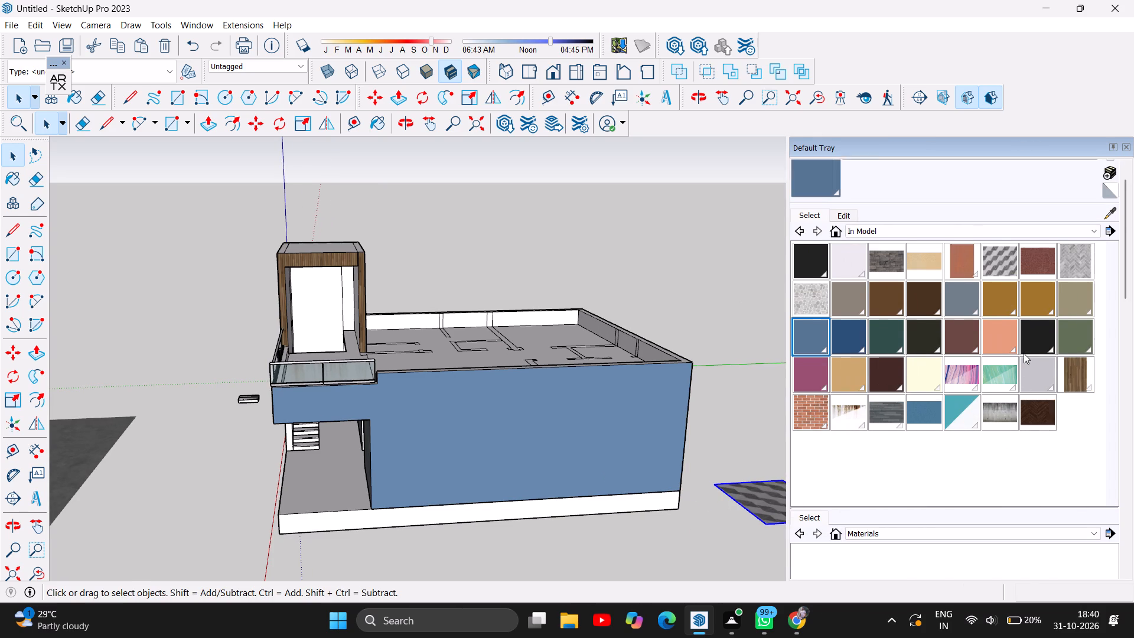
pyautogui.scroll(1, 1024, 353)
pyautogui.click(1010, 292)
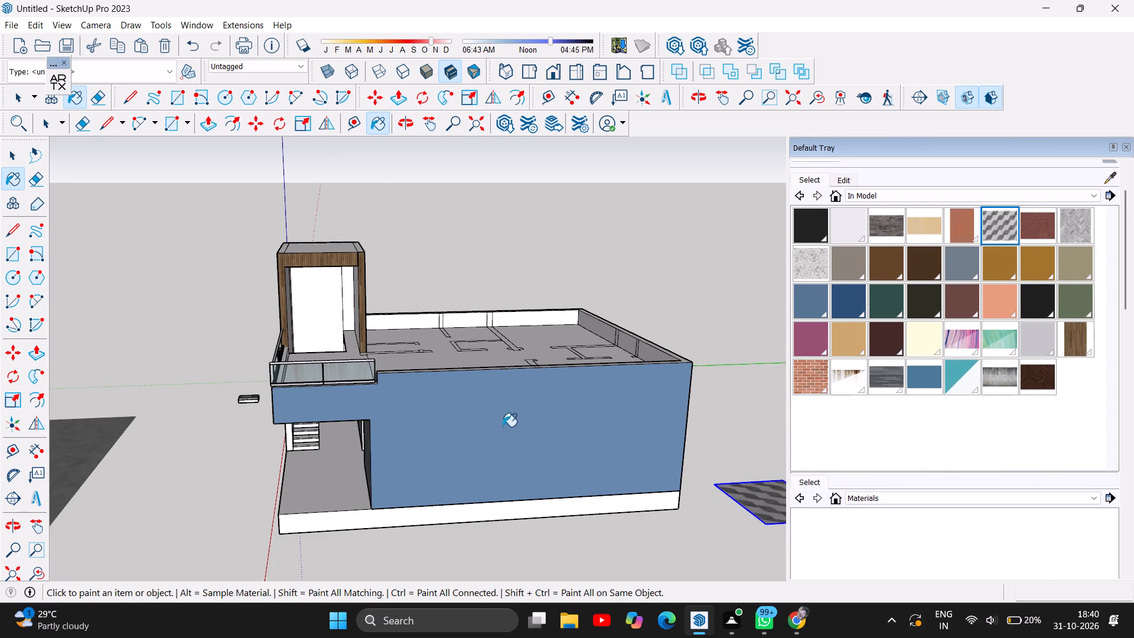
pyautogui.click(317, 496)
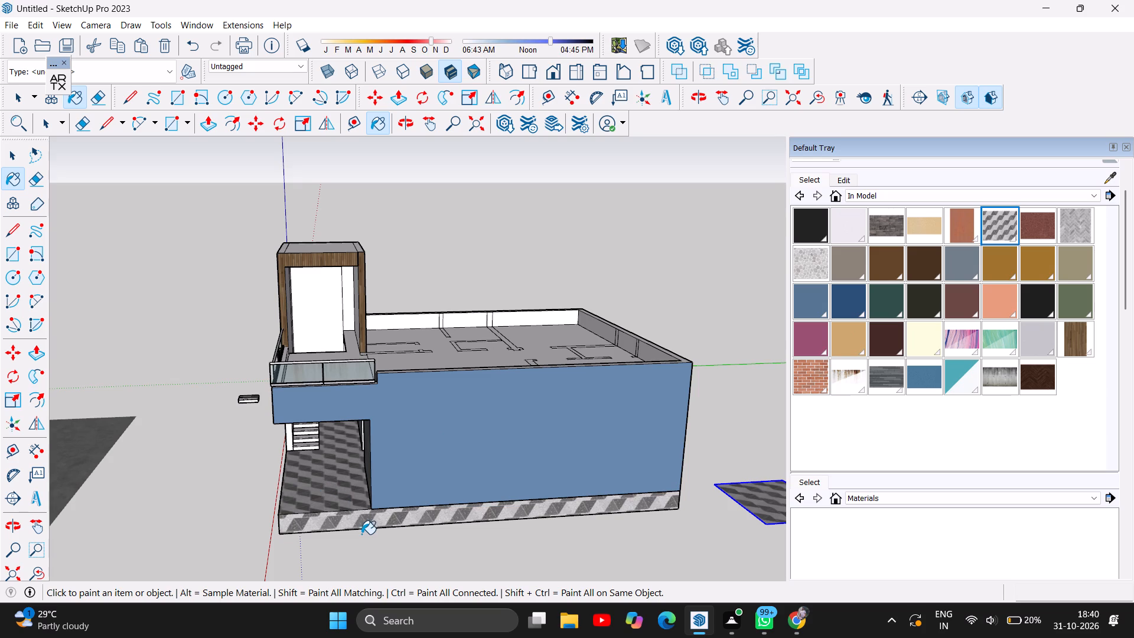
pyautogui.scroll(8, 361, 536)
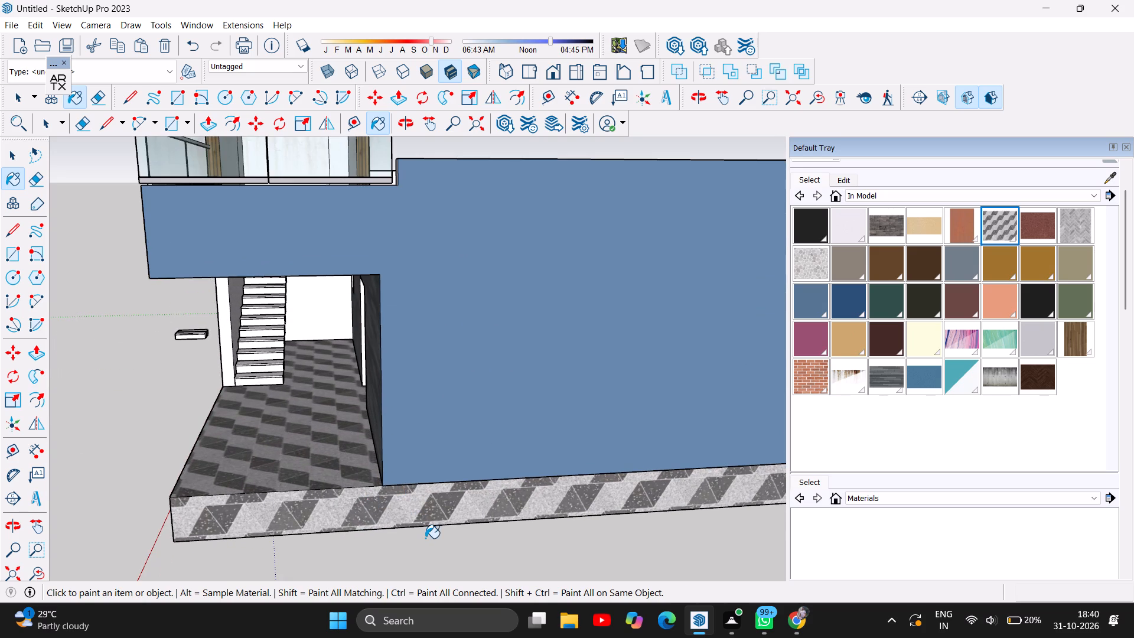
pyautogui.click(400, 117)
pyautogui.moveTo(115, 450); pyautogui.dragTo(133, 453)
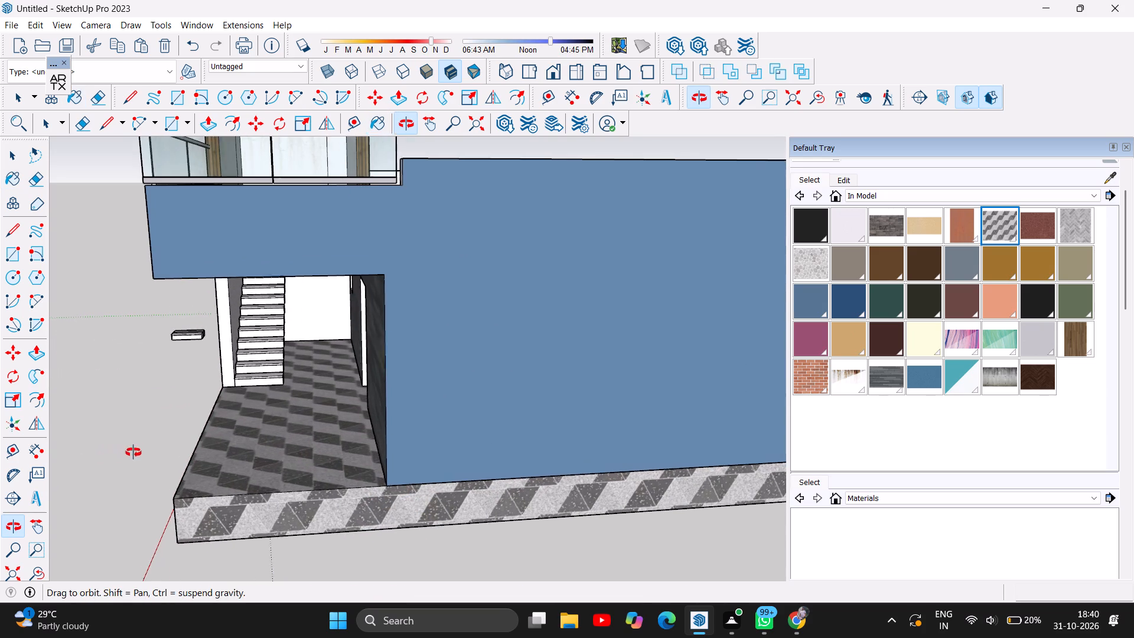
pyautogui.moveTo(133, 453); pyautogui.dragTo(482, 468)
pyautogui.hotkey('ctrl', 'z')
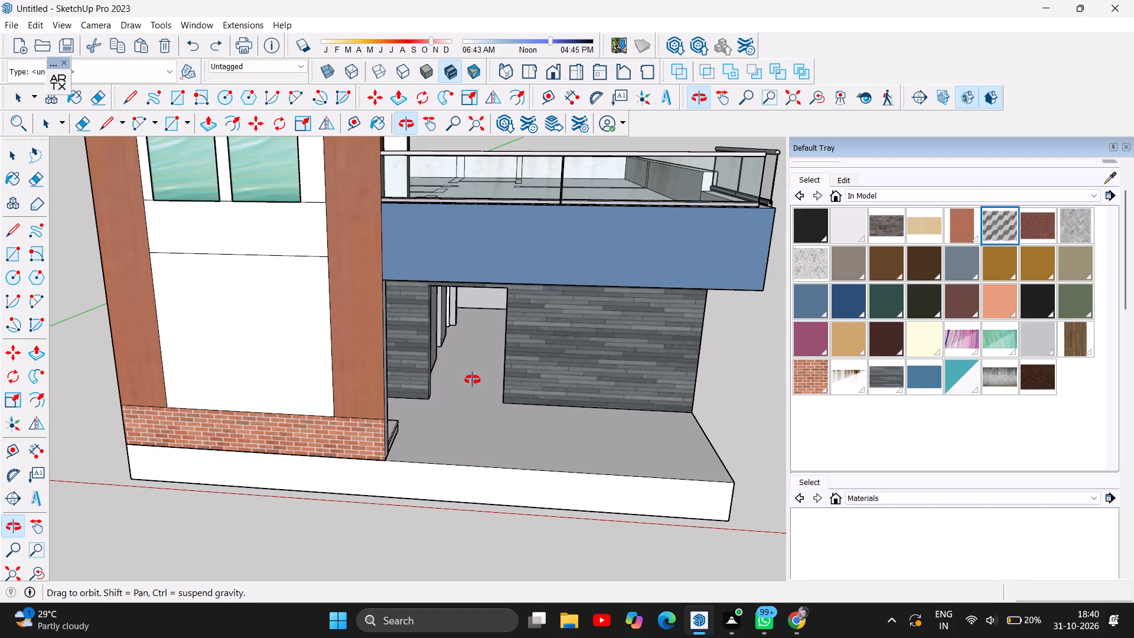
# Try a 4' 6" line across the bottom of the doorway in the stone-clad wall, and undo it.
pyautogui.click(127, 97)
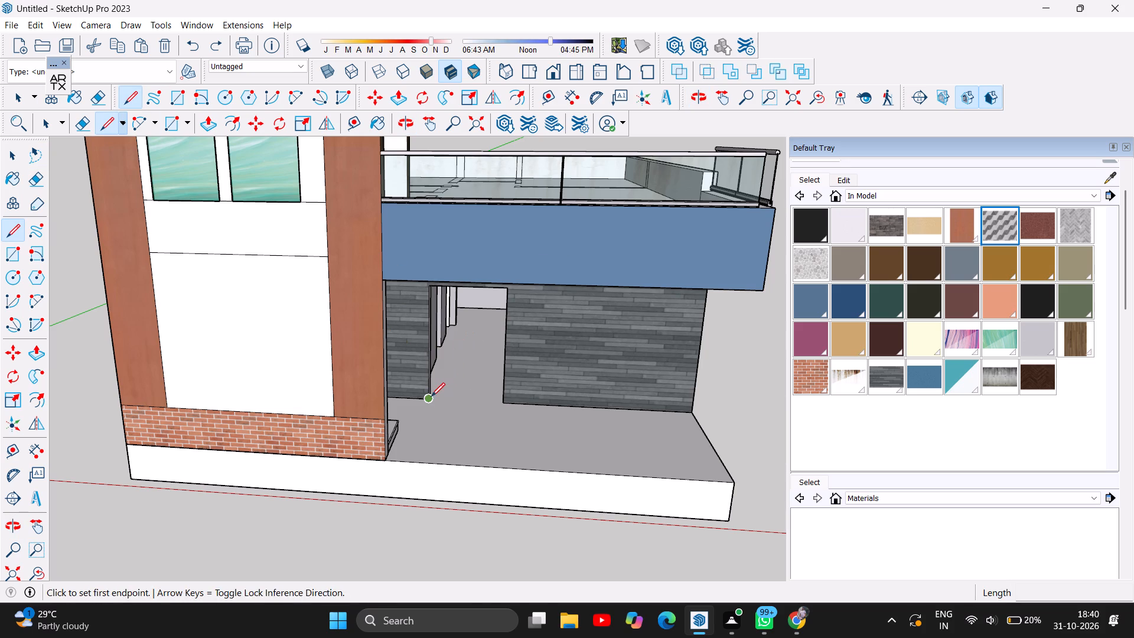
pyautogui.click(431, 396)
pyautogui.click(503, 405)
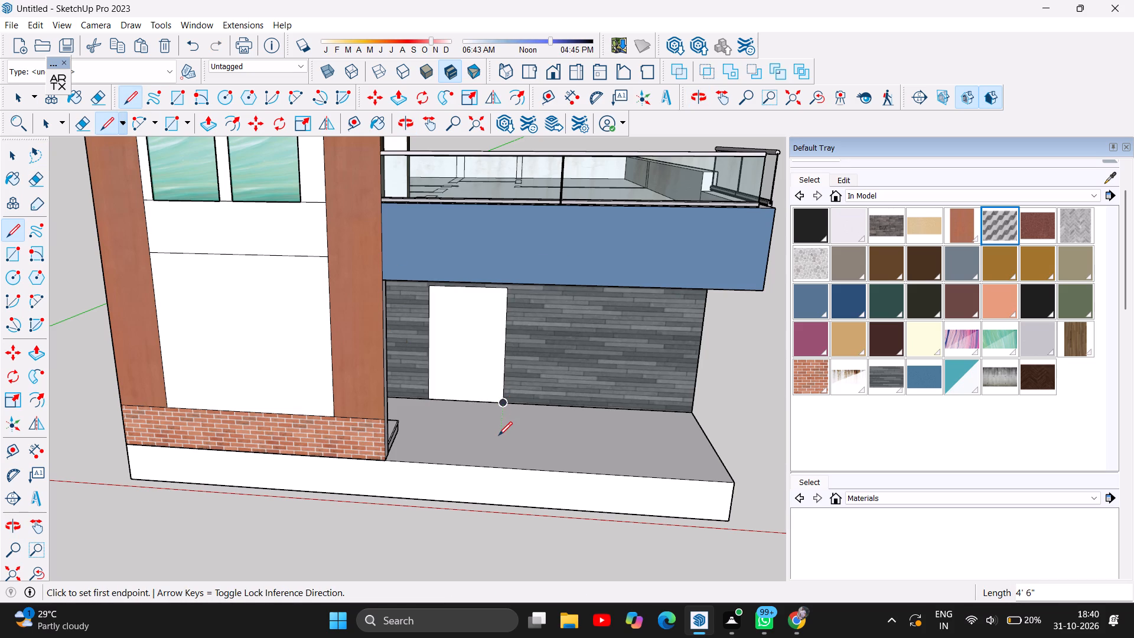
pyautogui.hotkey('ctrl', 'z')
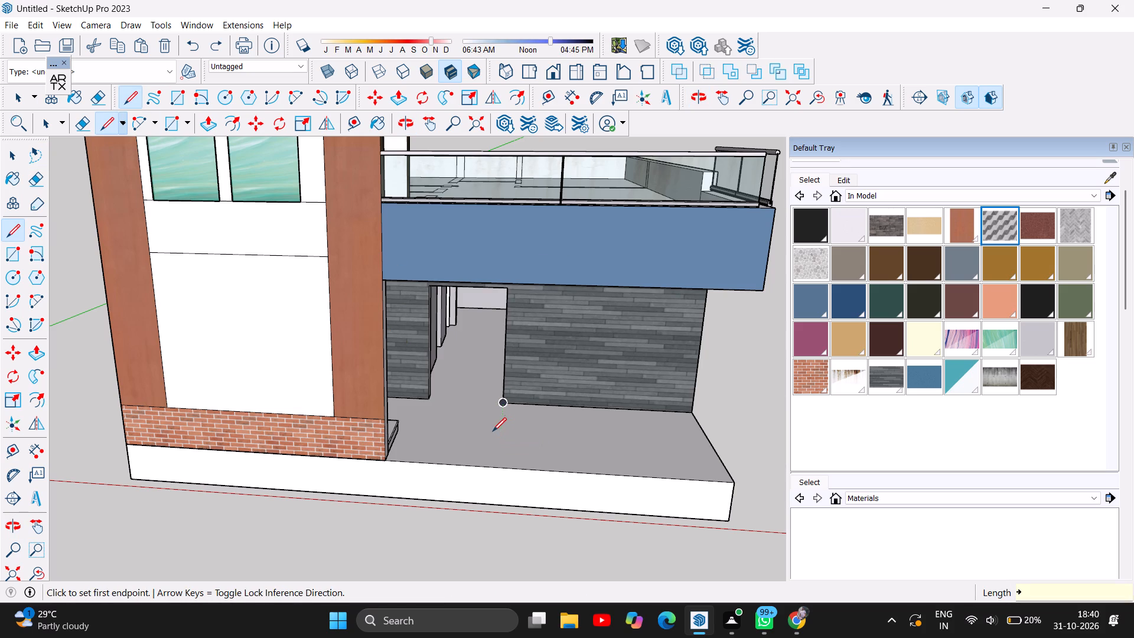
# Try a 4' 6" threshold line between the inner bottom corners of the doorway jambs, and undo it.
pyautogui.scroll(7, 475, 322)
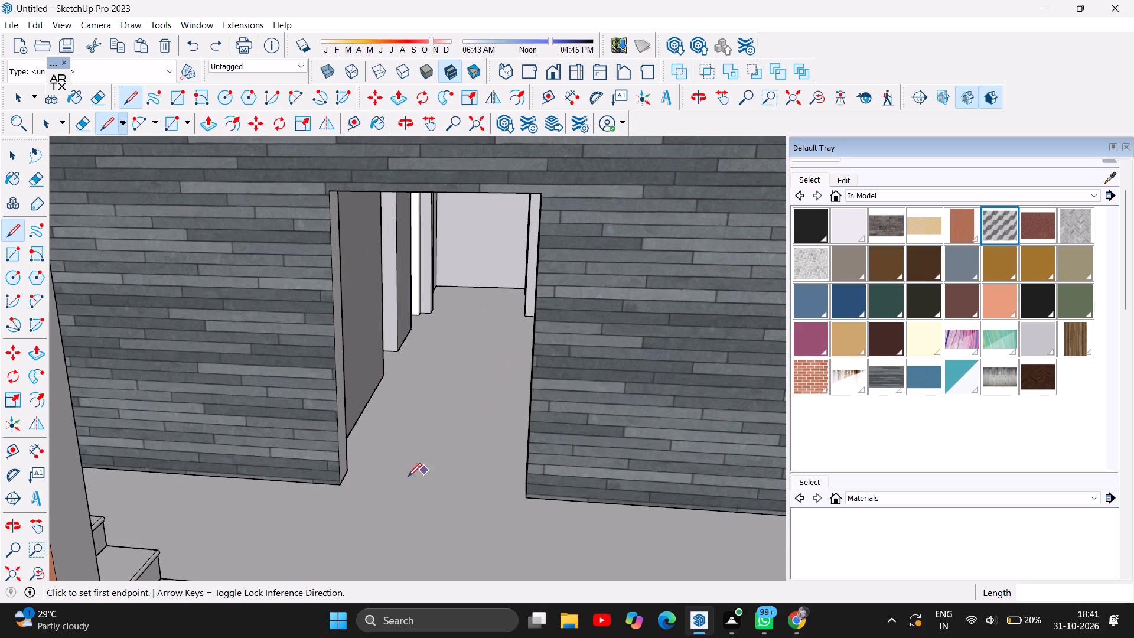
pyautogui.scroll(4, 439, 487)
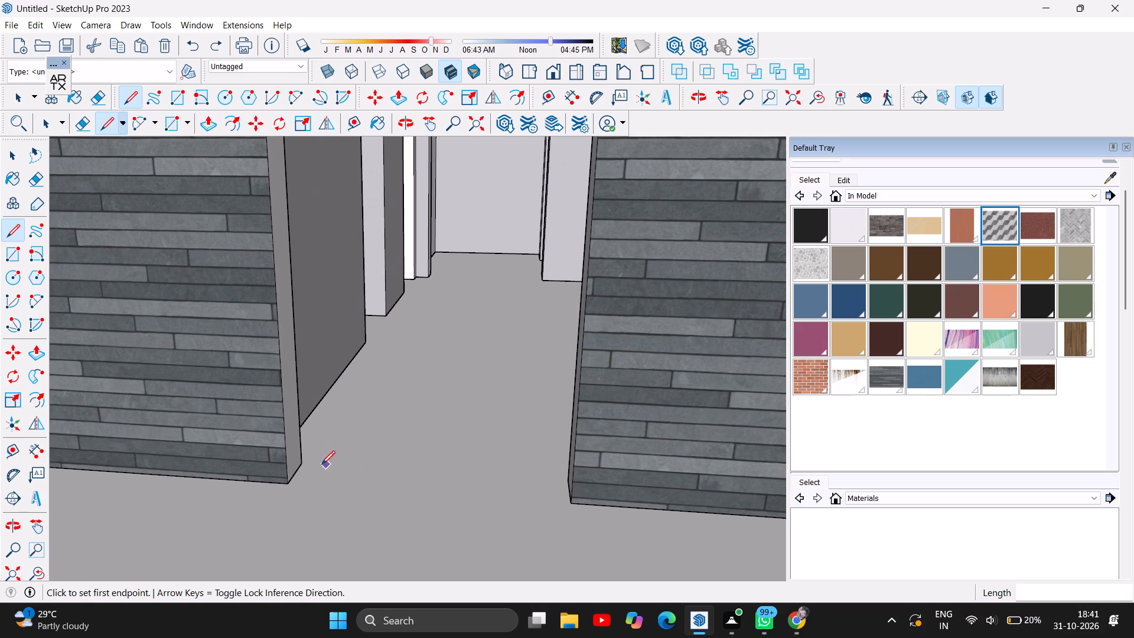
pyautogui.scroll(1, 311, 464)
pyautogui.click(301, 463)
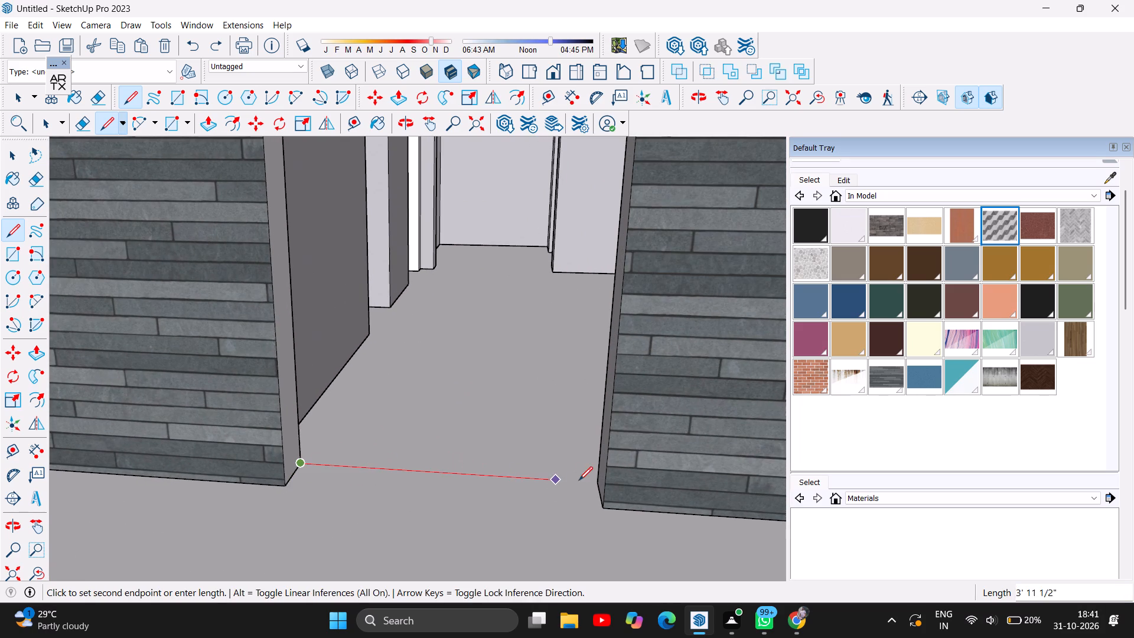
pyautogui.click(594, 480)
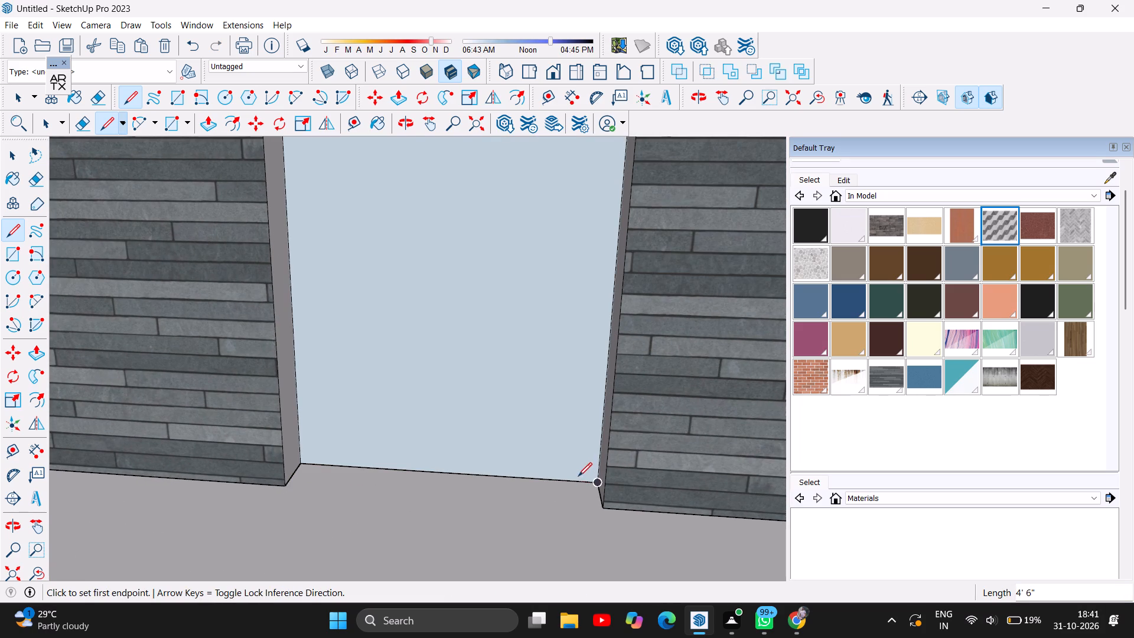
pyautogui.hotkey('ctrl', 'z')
# Draw a 4' 6" threshold line between the doorway's outer bottom corners and delete the face that fills the opening.
pyautogui.click(289, 487)
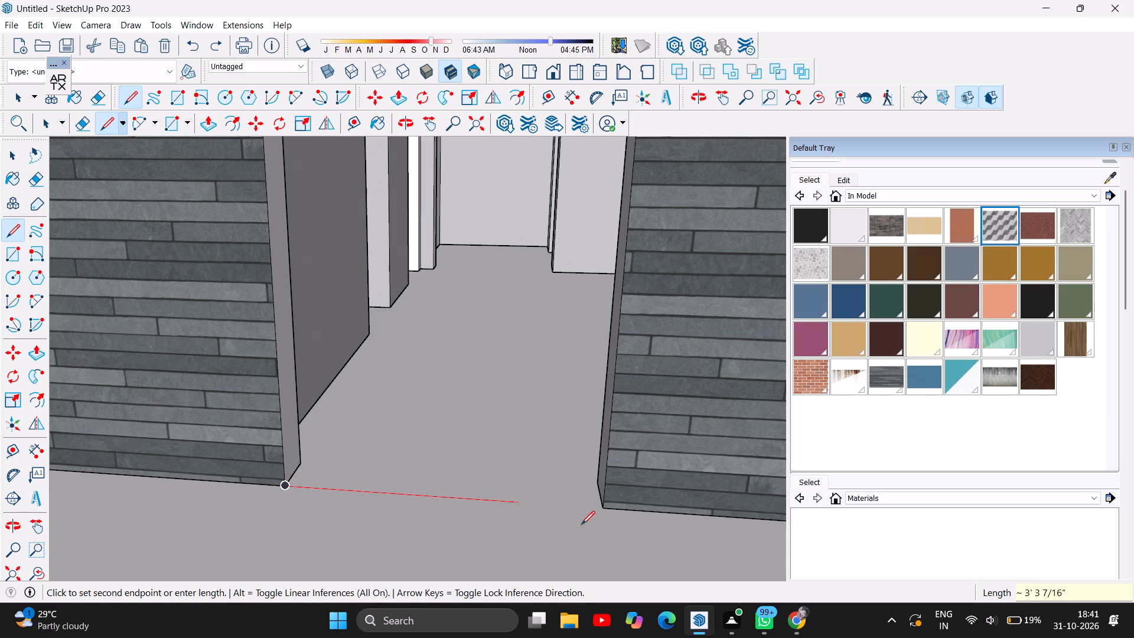
pyautogui.rightClick(594, 505)
pyautogui.rightClick(462, 513)
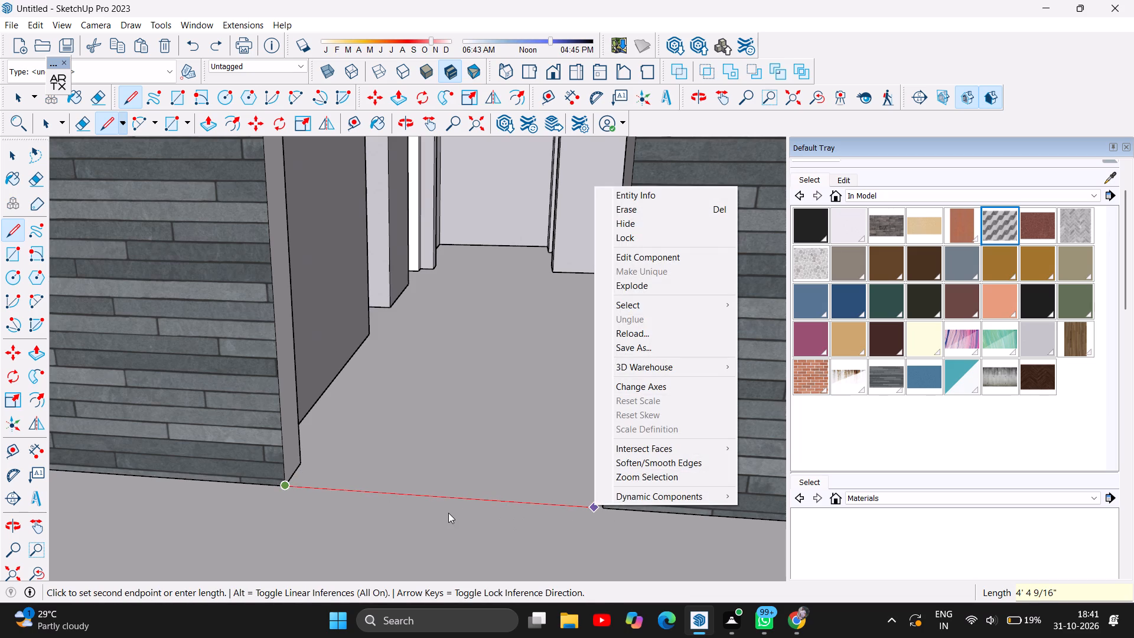
pyautogui.press('Escape')
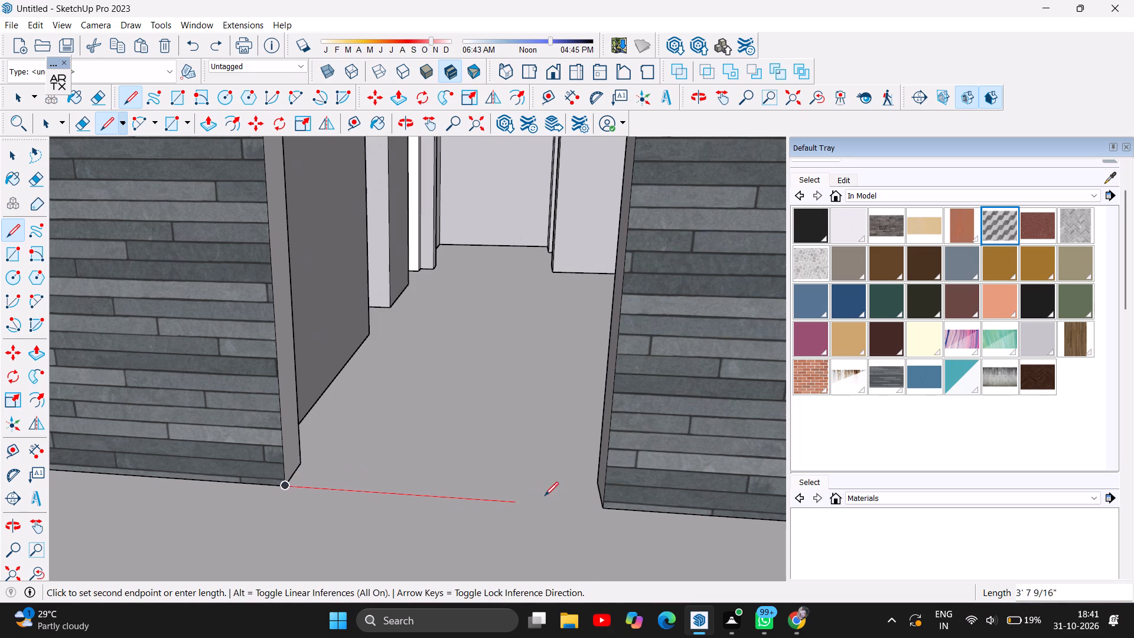
pyautogui.click(603, 507)
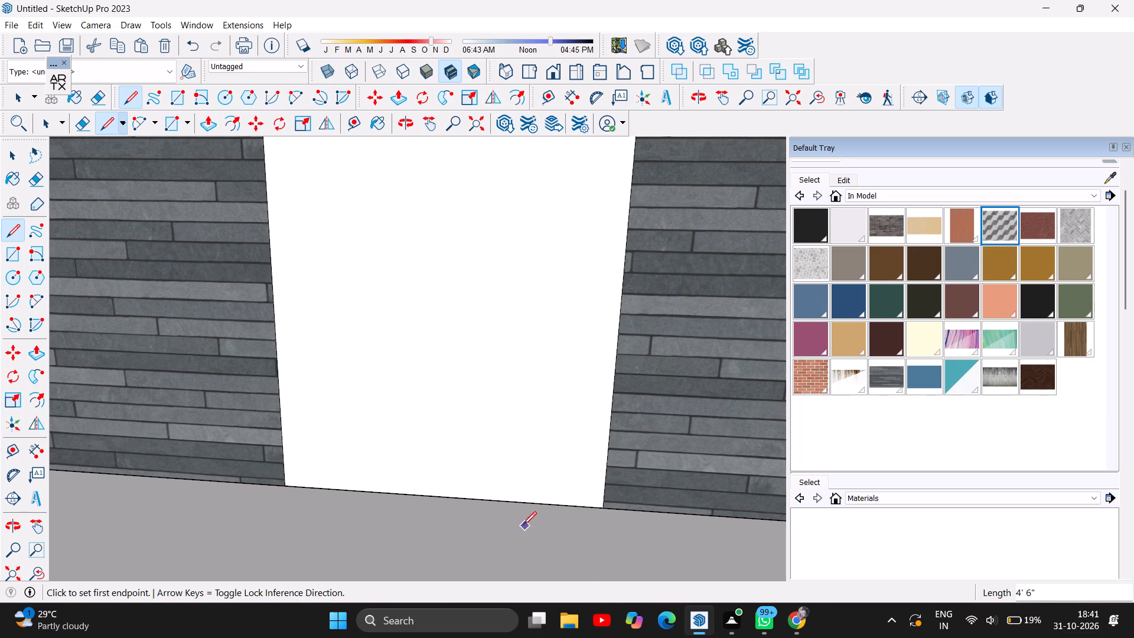
pyautogui.click(11, 155)
pyautogui.click(406, 266)
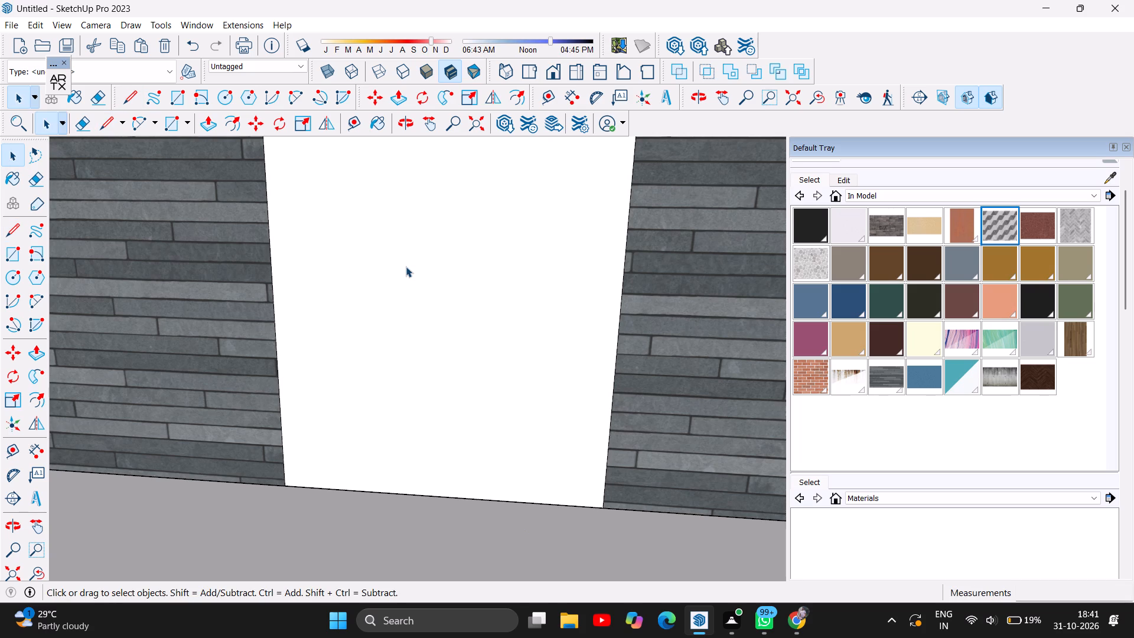
pyautogui.press('Delete')
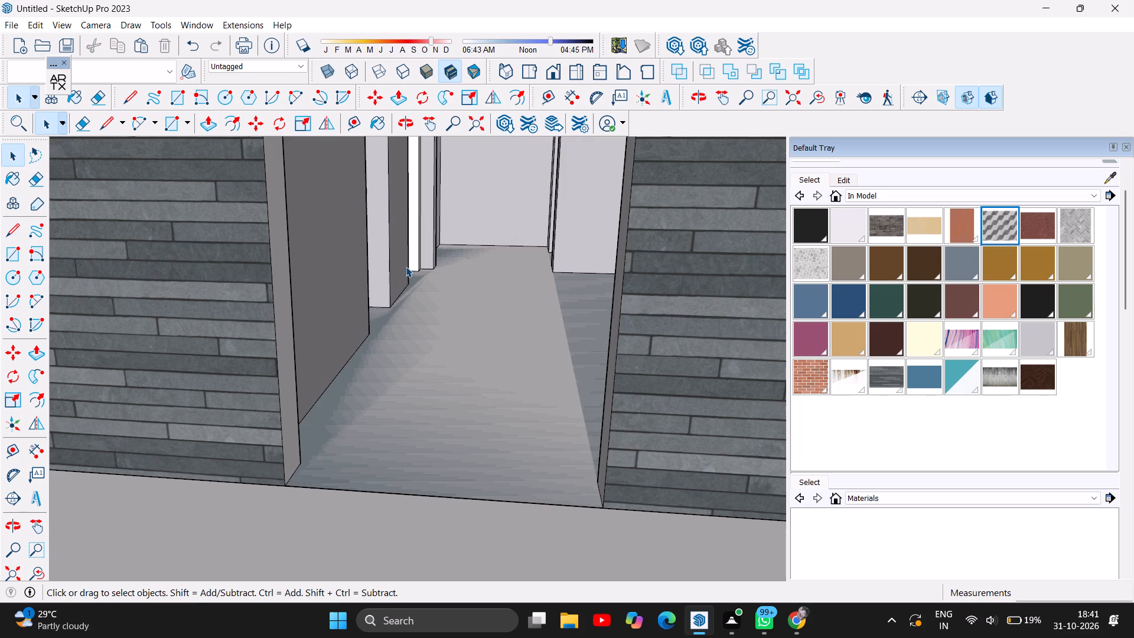
# Delete the overlapping floor face inside the doorway behind the threshold line.
pyautogui.scroll(-4, 442, 336)
pyautogui.scroll(-1, 482, 412)
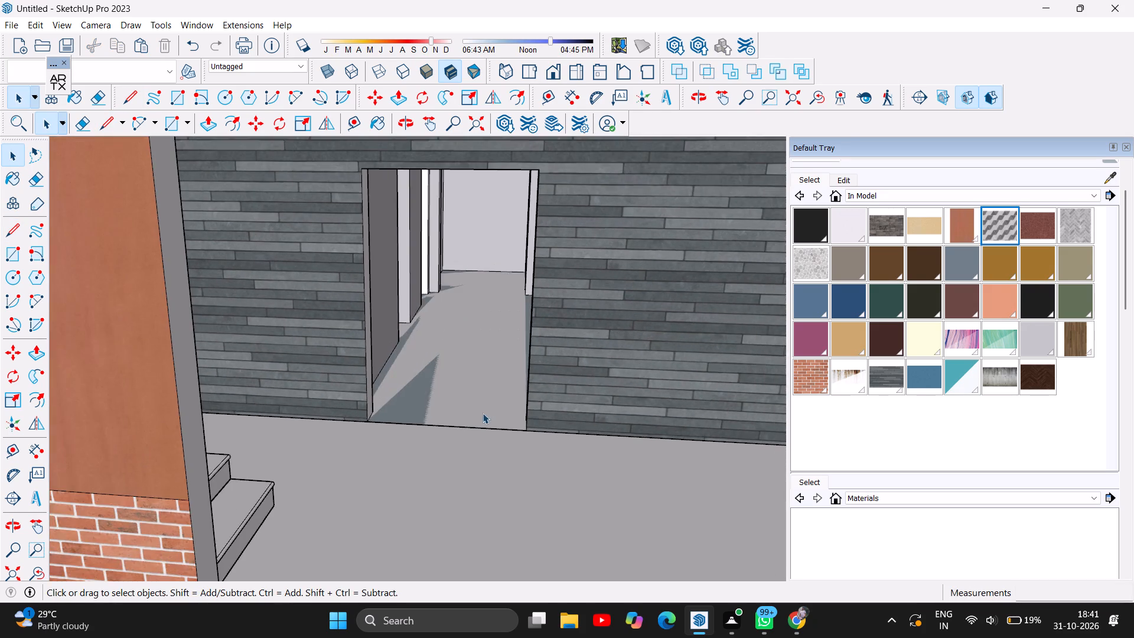
pyautogui.scroll(-1, 483, 413)
pyautogui.click(477, 392)
pyautogui.press('Delete')
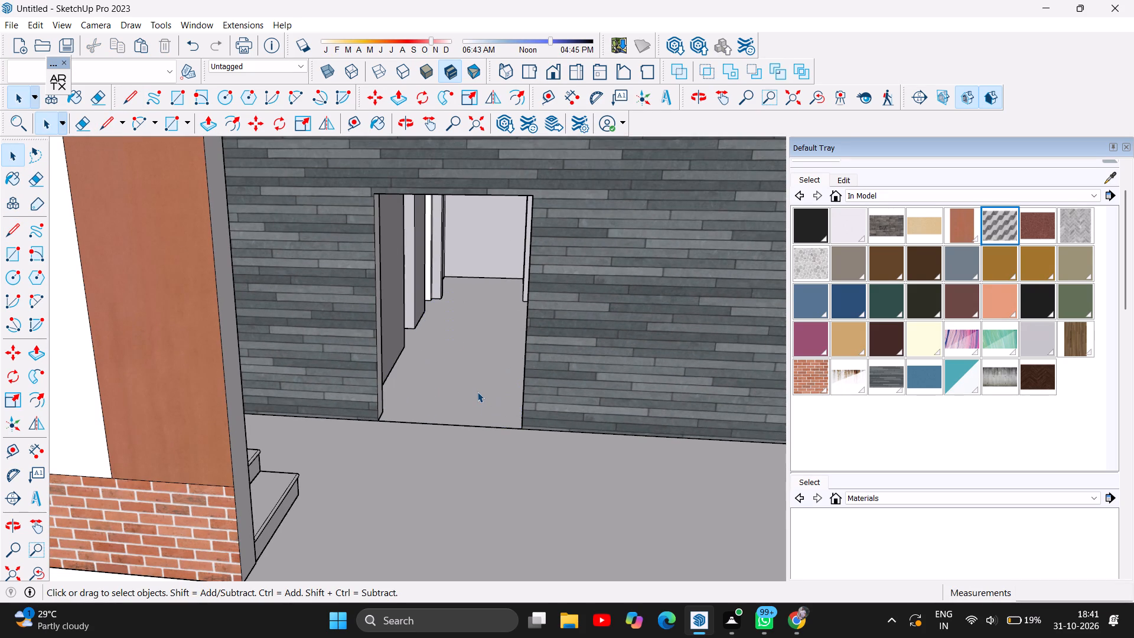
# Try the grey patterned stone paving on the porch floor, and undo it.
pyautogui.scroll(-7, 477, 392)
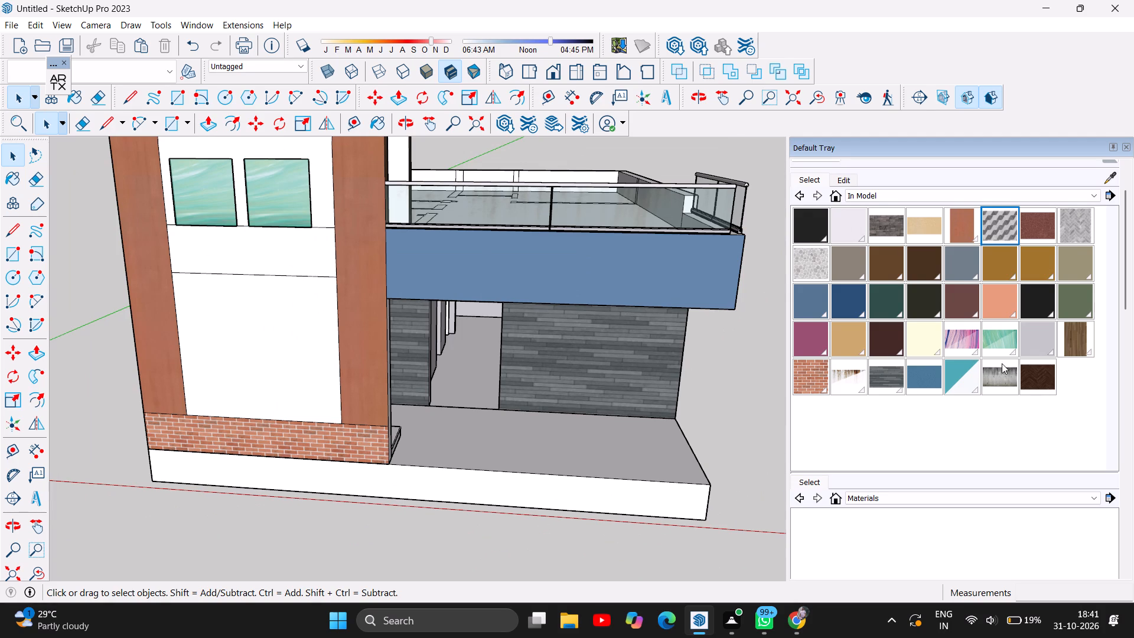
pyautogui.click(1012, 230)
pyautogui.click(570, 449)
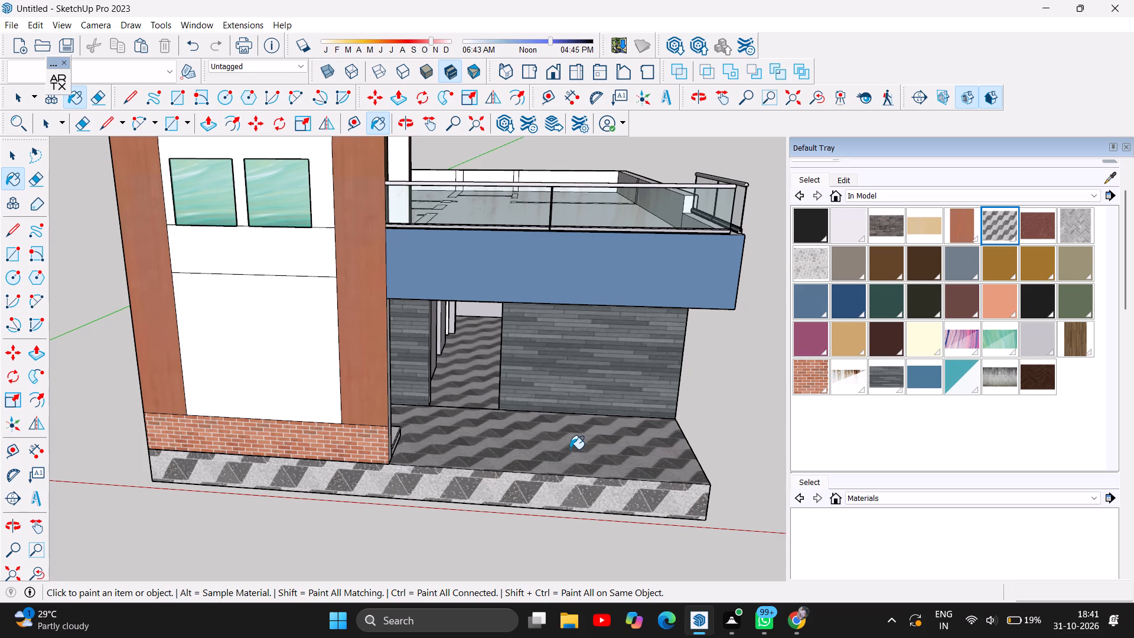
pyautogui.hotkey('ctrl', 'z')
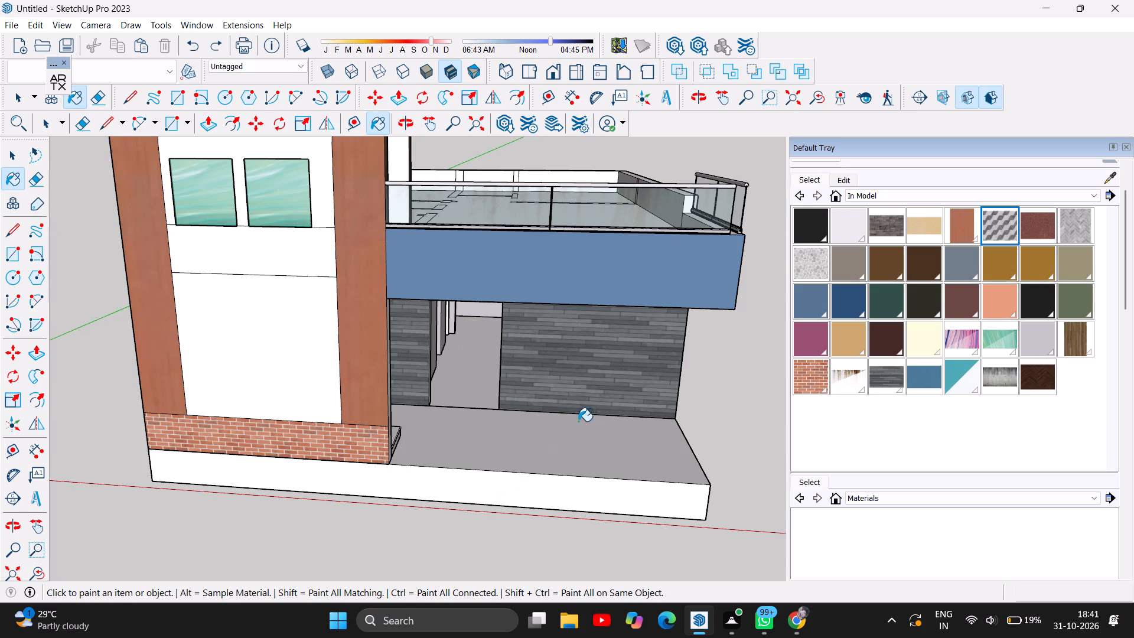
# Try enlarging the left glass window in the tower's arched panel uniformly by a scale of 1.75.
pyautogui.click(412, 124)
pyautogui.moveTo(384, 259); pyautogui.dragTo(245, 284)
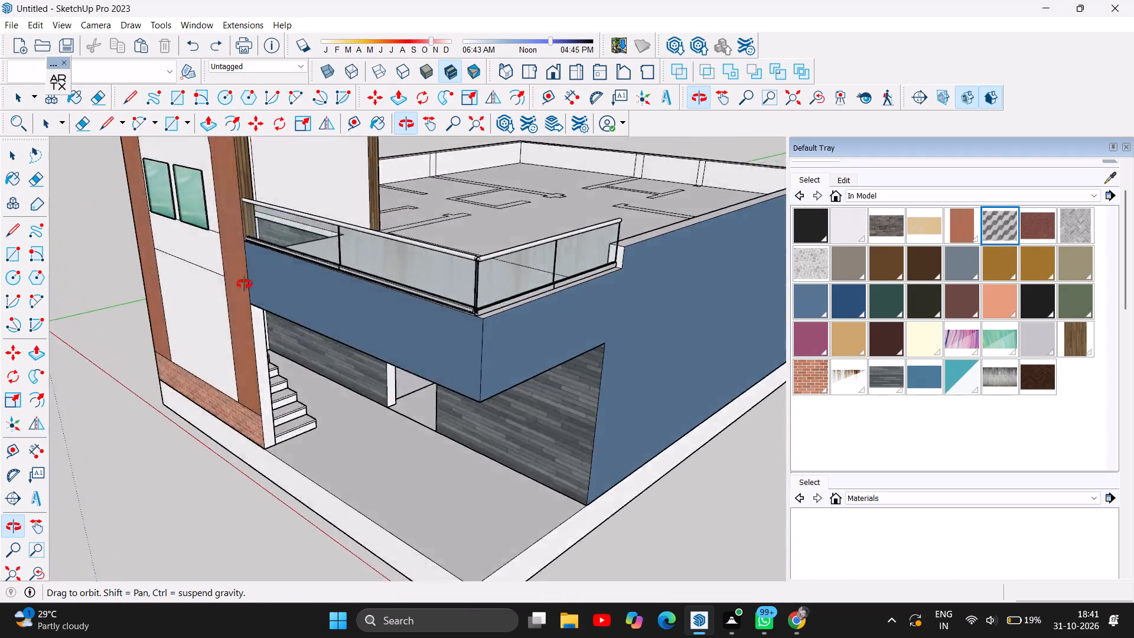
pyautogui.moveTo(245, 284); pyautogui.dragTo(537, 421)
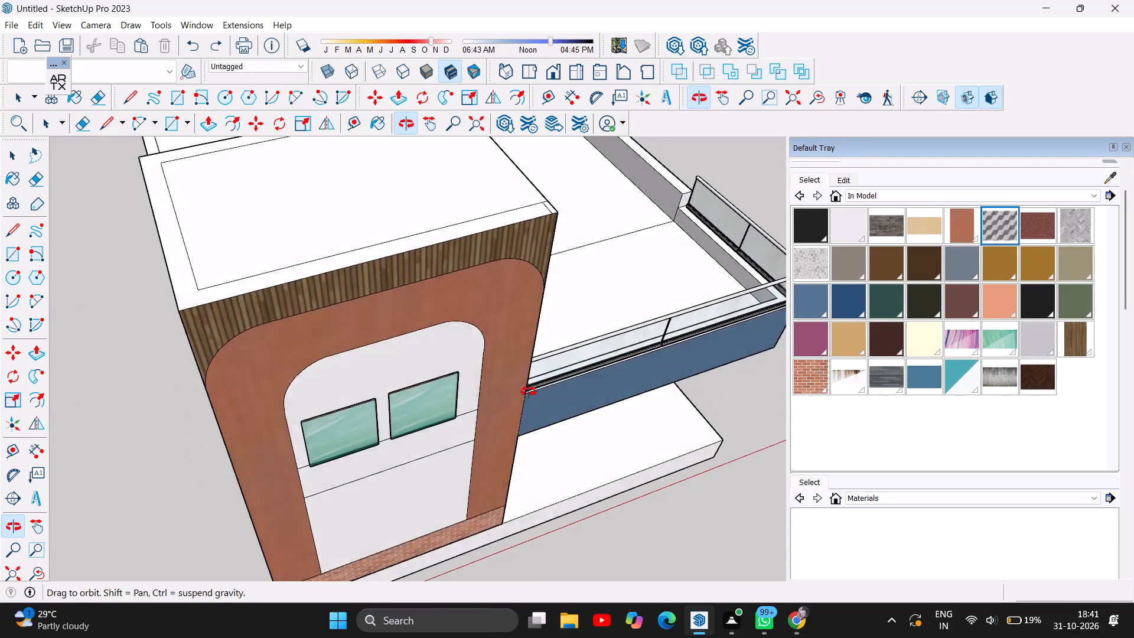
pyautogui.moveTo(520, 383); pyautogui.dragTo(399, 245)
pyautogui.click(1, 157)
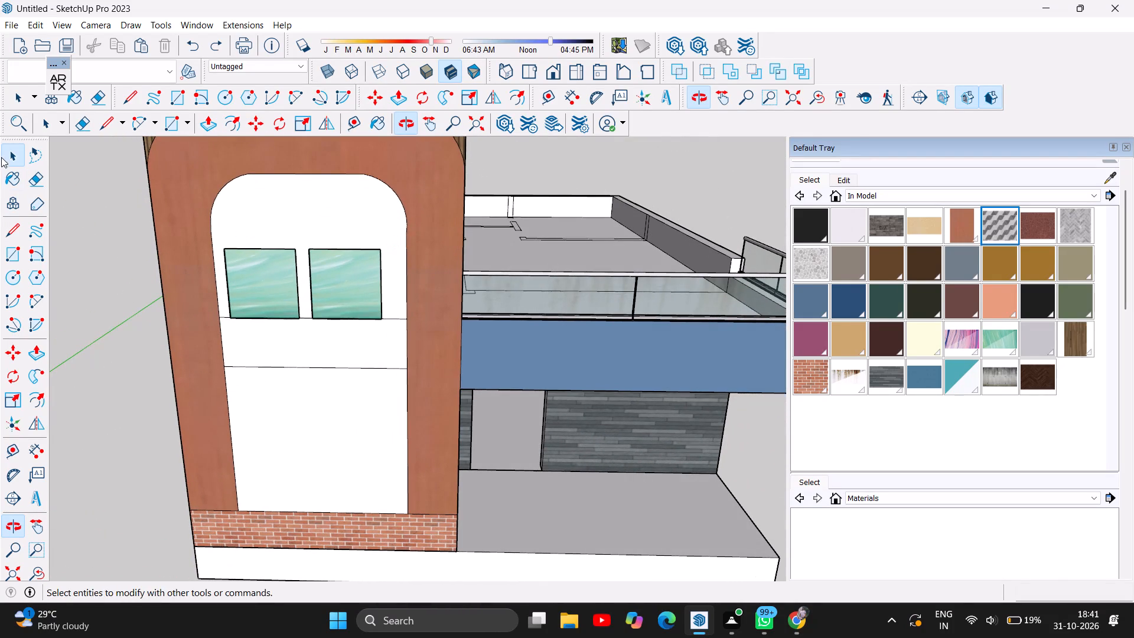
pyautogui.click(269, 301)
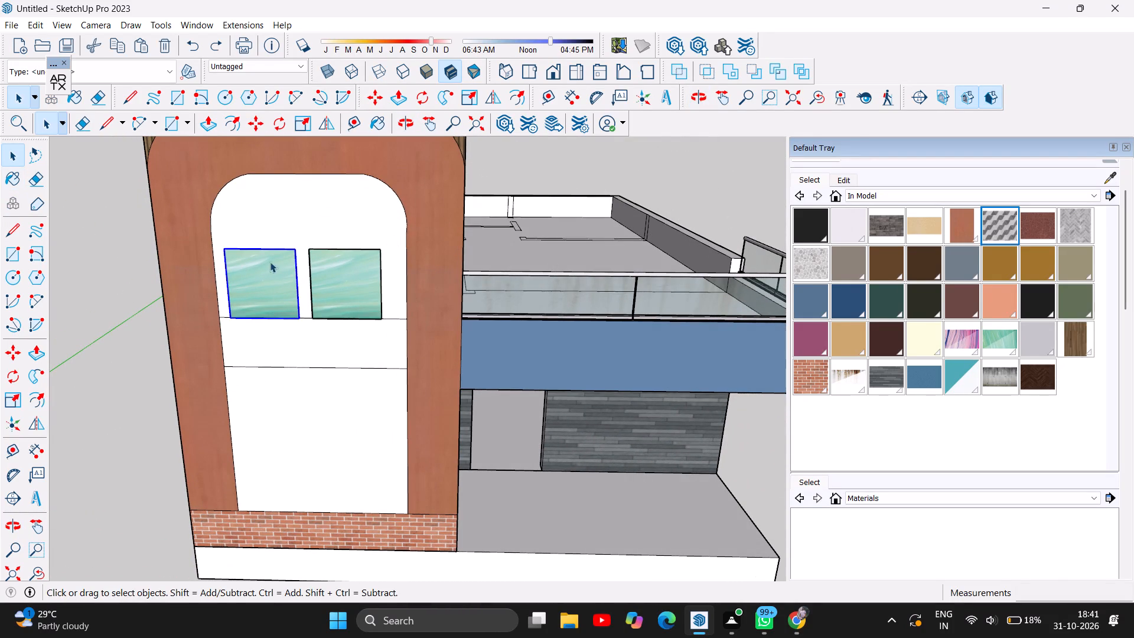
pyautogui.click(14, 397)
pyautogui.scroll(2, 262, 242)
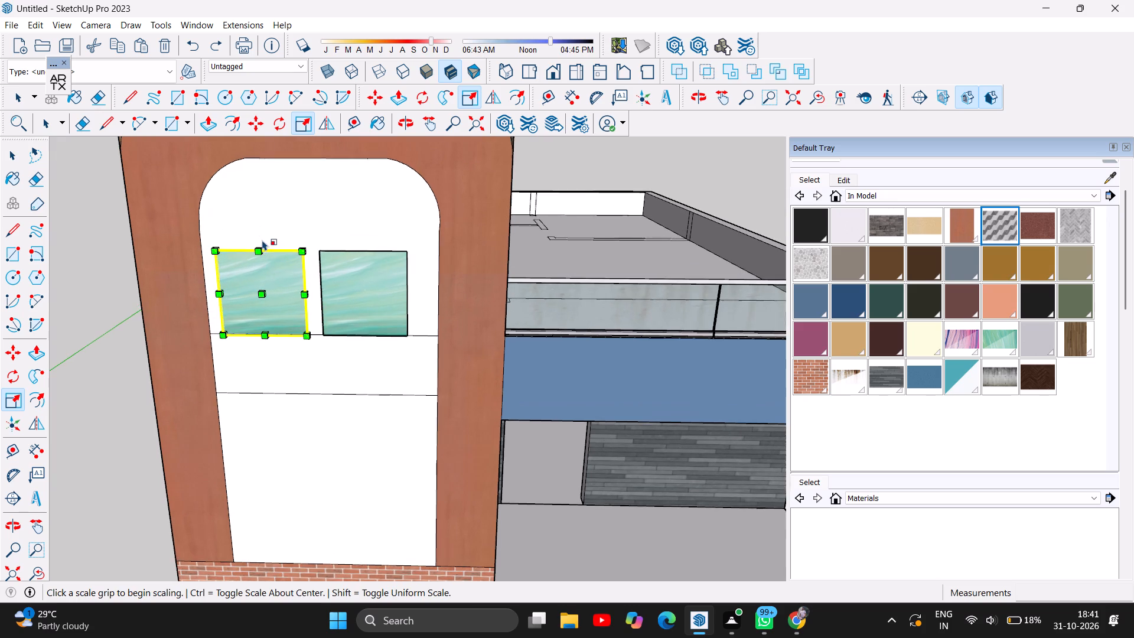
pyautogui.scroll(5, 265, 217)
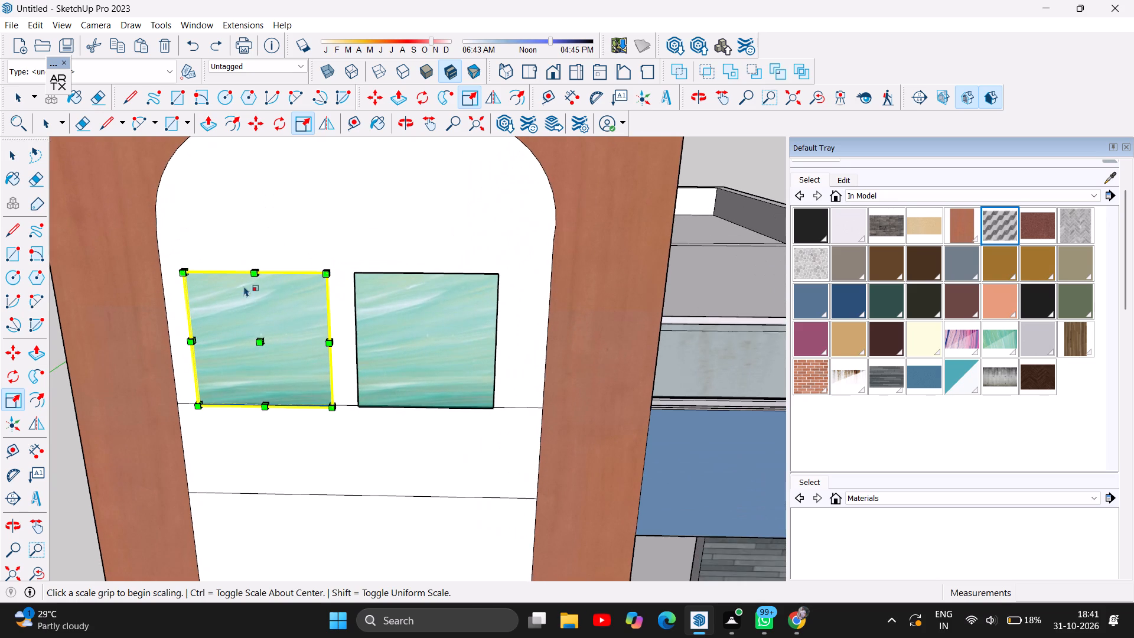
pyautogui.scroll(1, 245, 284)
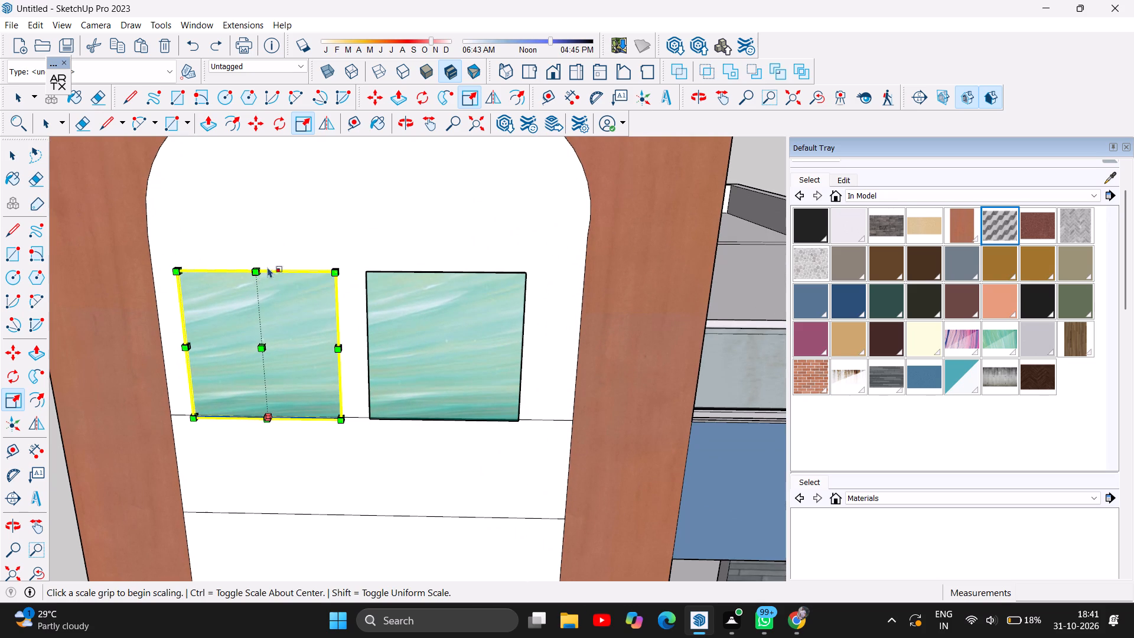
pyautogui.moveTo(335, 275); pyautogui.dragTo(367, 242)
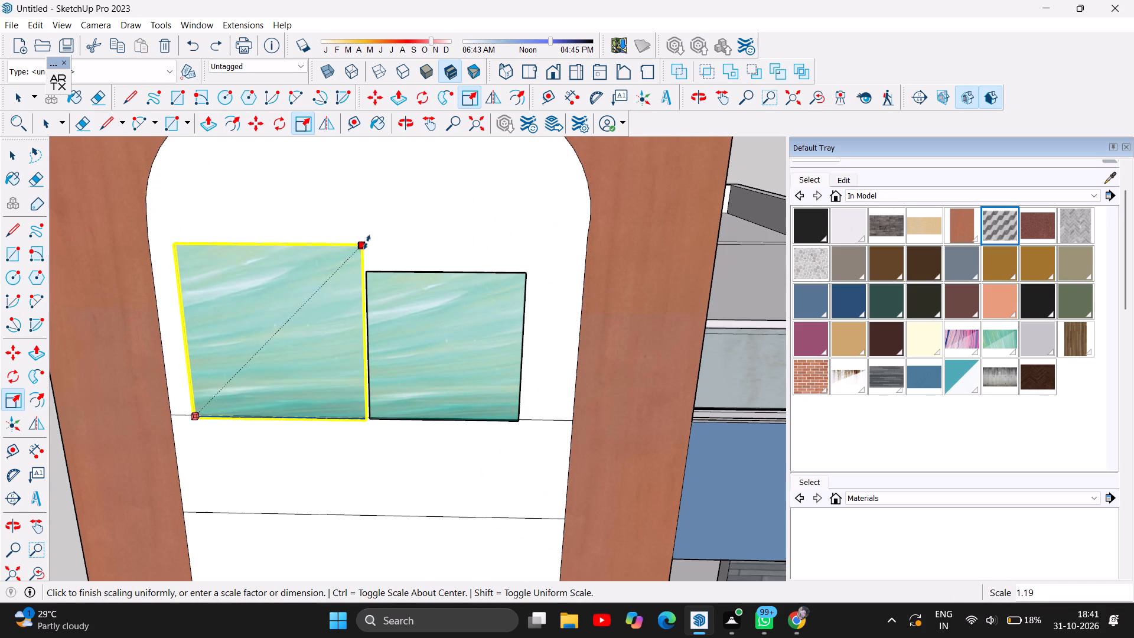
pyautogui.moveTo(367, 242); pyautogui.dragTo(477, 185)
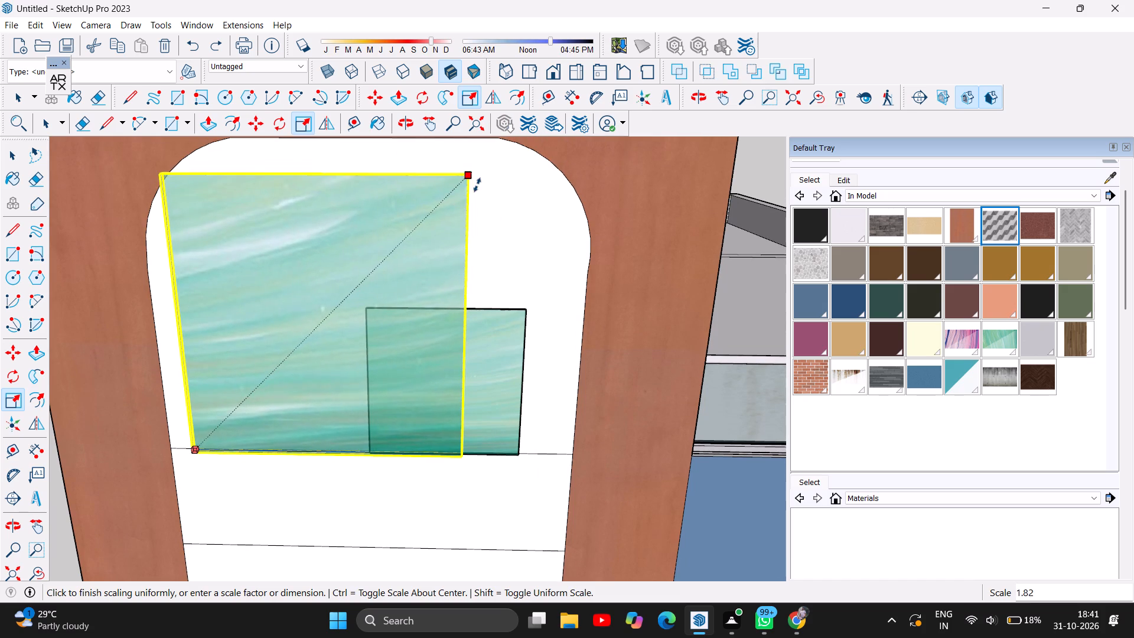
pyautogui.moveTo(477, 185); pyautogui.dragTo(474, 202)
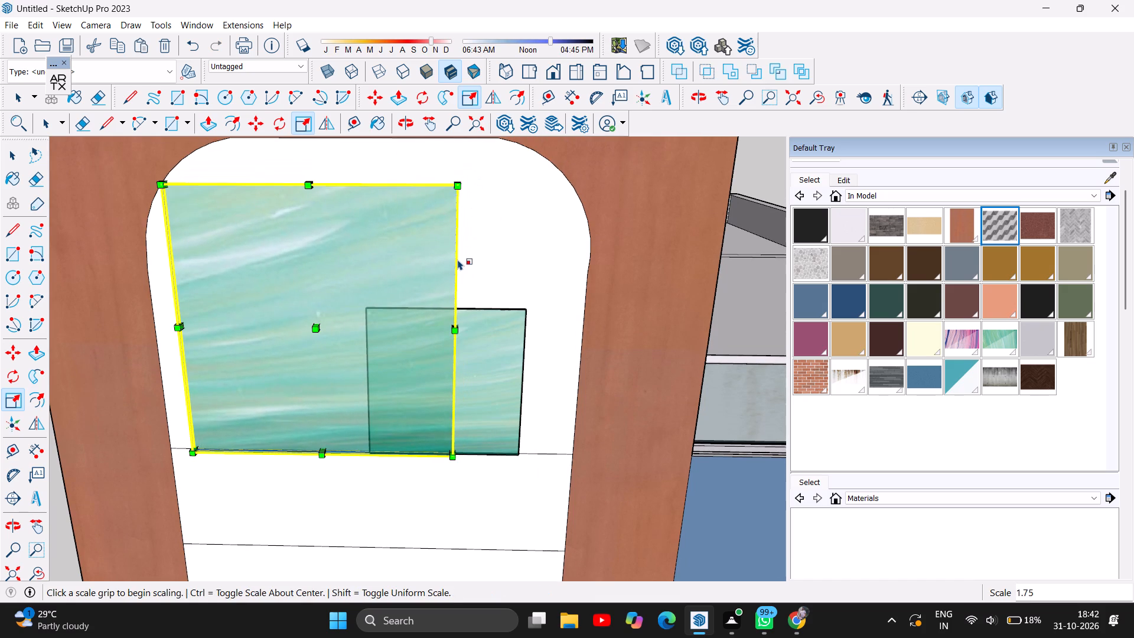
# Delete both glass windows from the tower's arched panel.
pyautogui.press('Delete')
pyautogui.click(493, 352)
pyautogui.press('Delete')
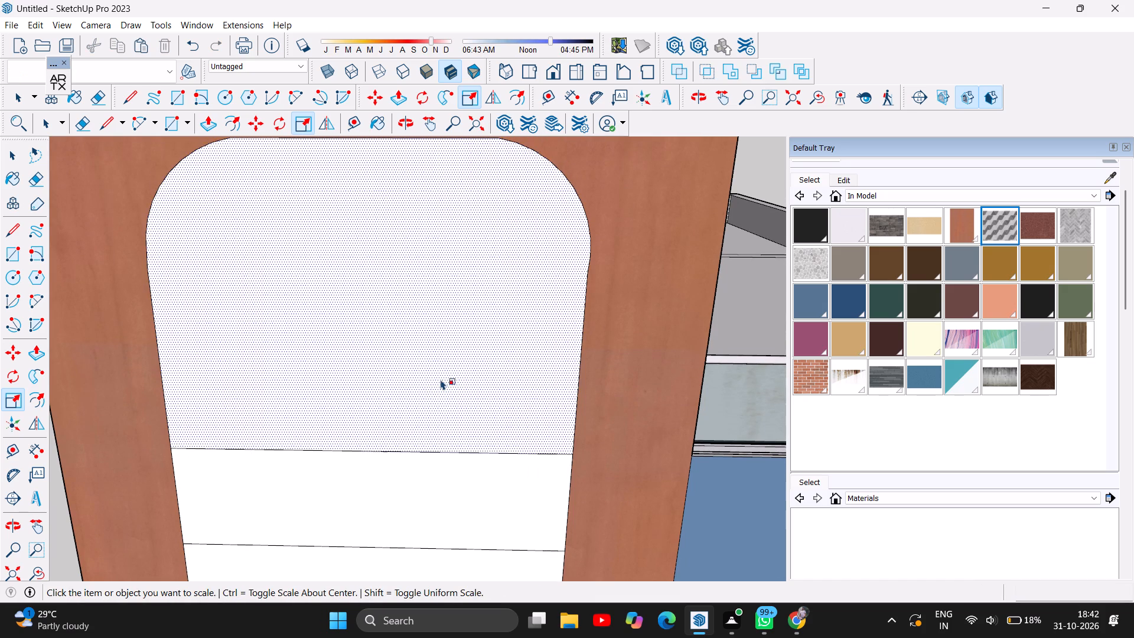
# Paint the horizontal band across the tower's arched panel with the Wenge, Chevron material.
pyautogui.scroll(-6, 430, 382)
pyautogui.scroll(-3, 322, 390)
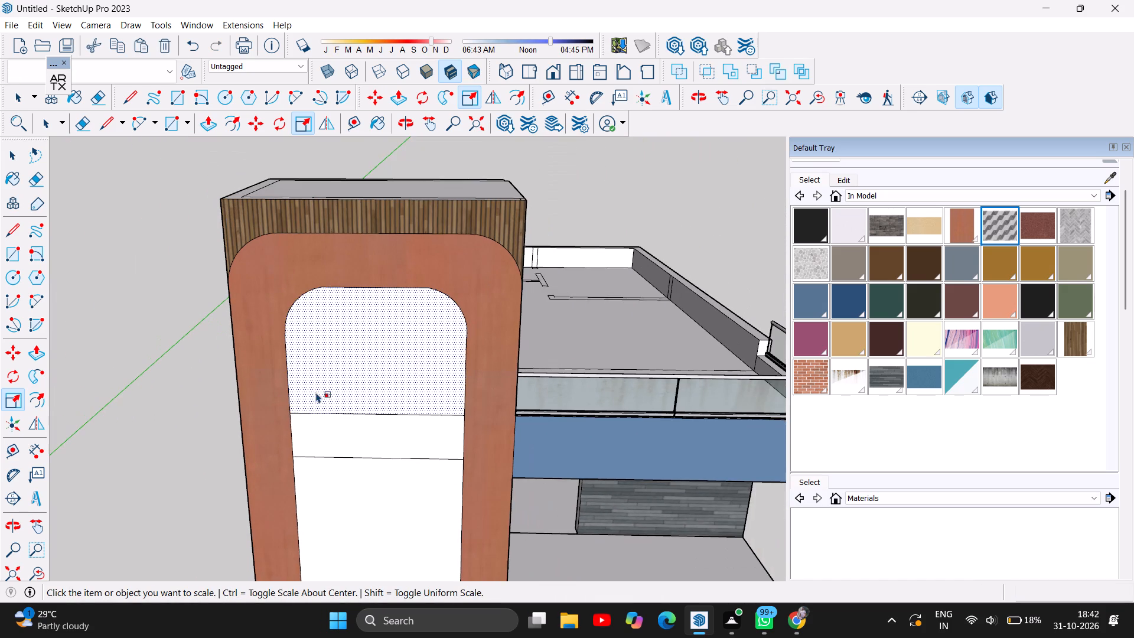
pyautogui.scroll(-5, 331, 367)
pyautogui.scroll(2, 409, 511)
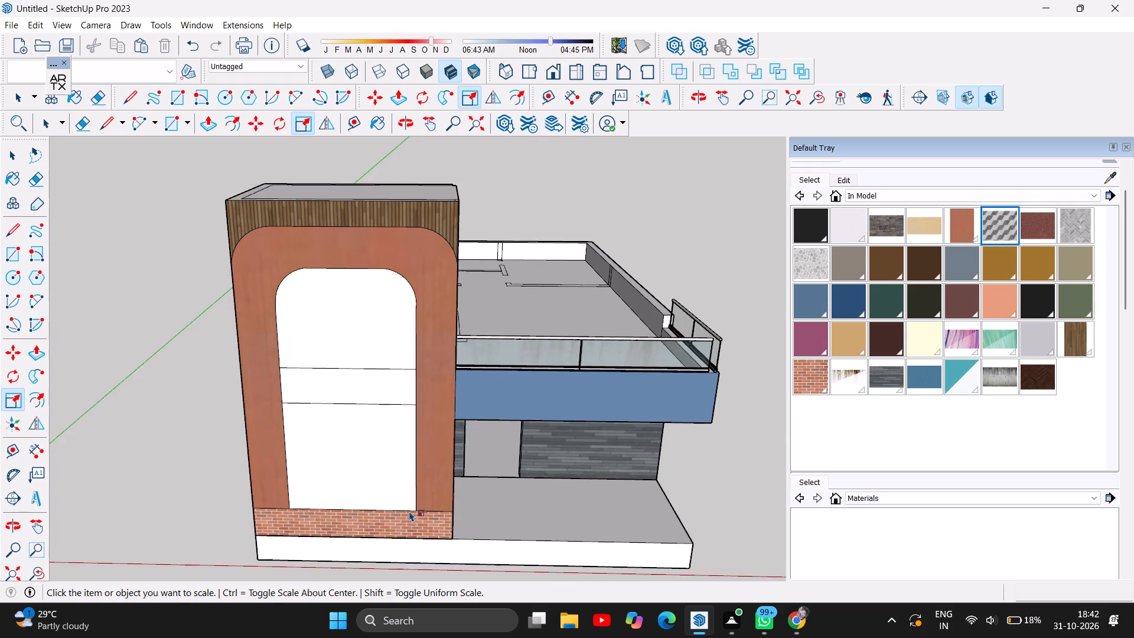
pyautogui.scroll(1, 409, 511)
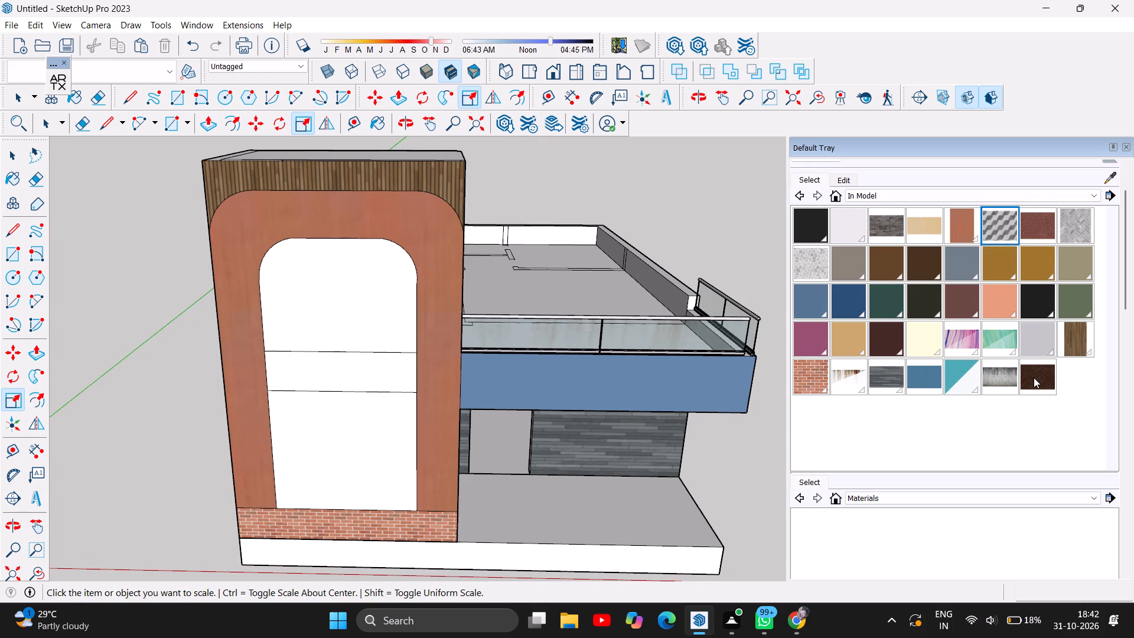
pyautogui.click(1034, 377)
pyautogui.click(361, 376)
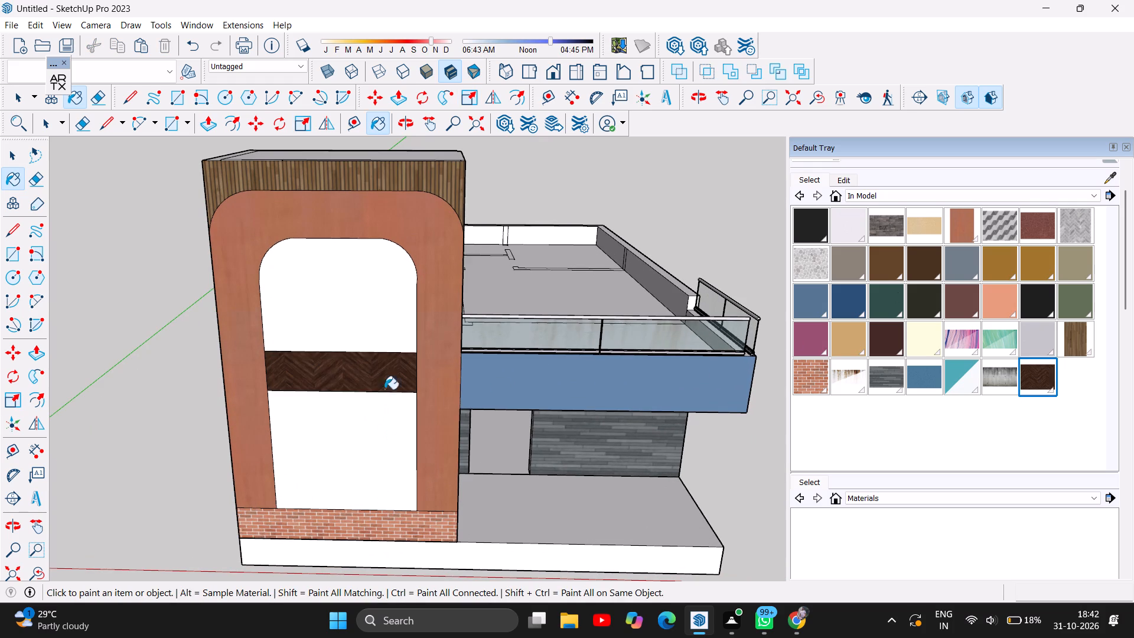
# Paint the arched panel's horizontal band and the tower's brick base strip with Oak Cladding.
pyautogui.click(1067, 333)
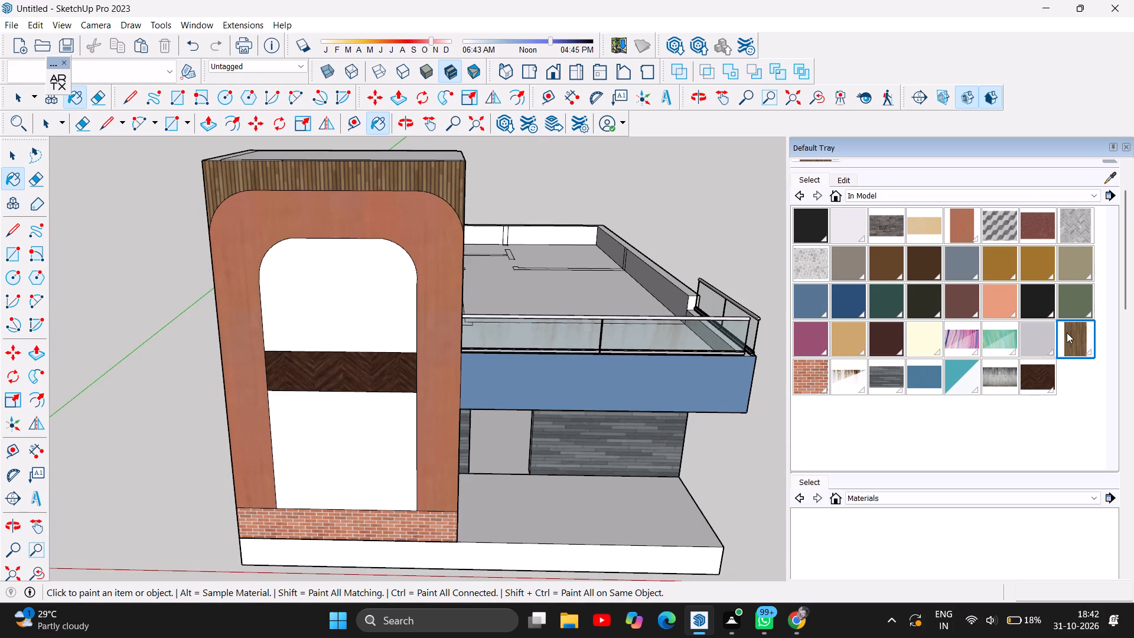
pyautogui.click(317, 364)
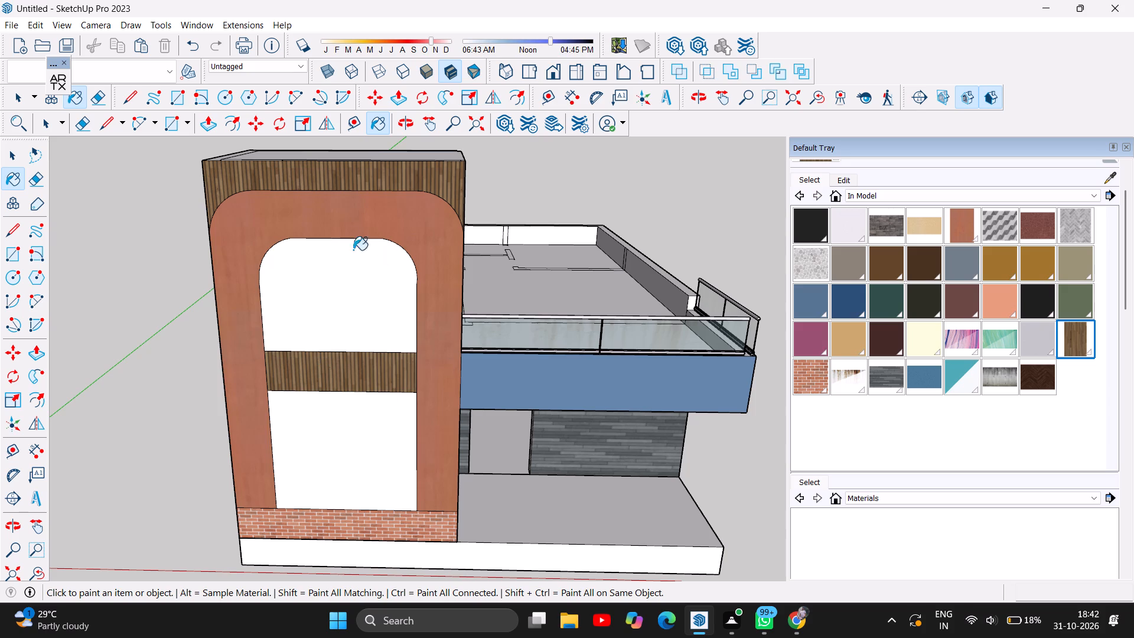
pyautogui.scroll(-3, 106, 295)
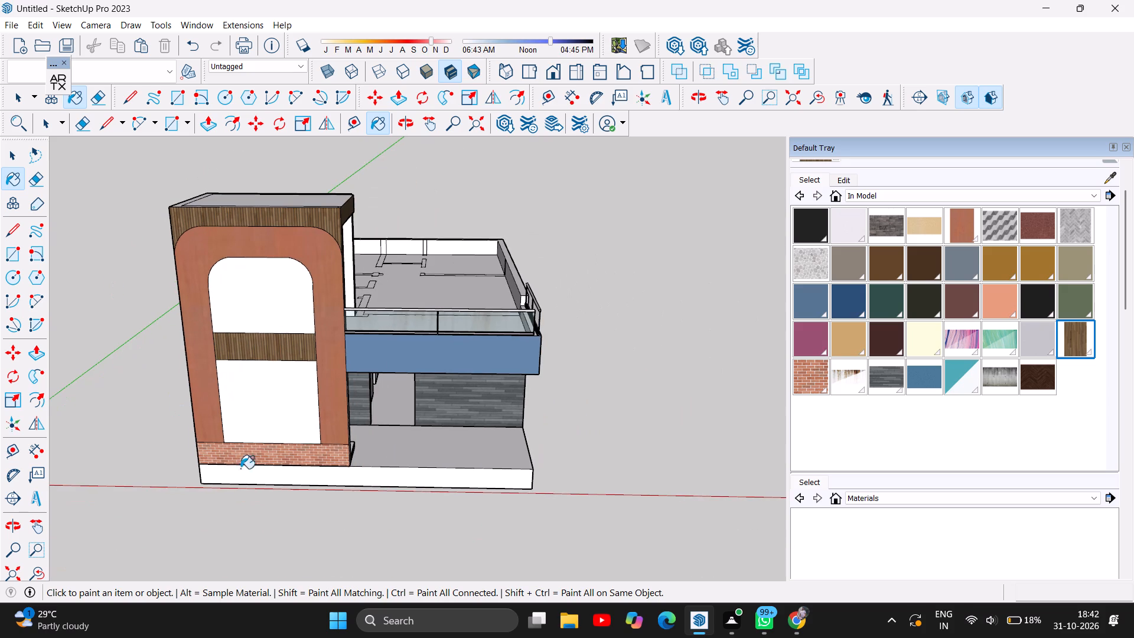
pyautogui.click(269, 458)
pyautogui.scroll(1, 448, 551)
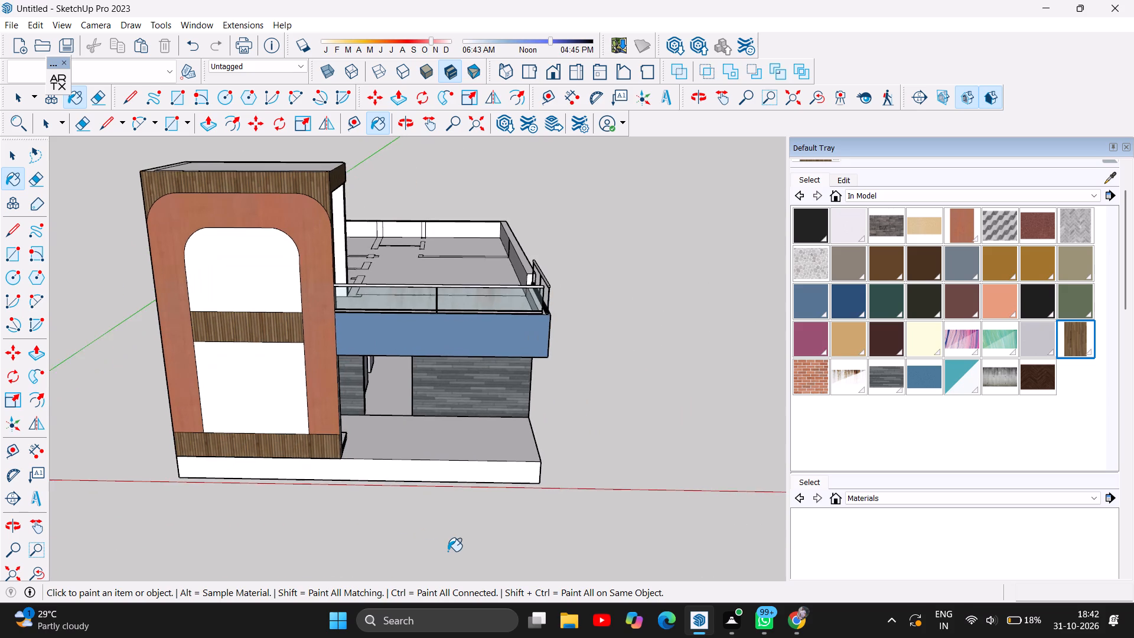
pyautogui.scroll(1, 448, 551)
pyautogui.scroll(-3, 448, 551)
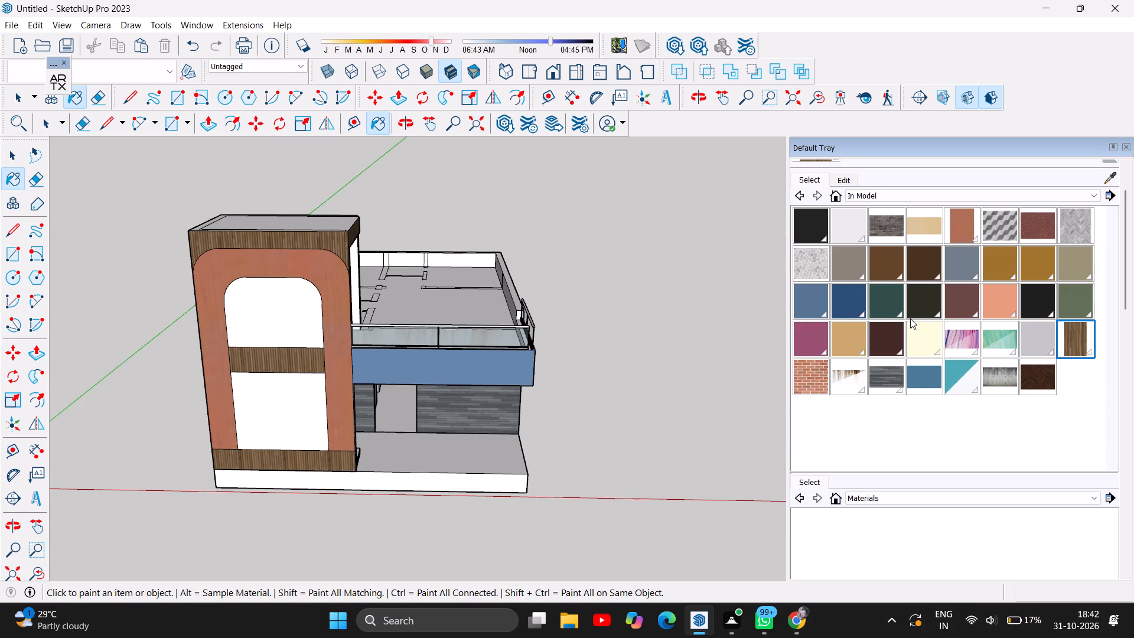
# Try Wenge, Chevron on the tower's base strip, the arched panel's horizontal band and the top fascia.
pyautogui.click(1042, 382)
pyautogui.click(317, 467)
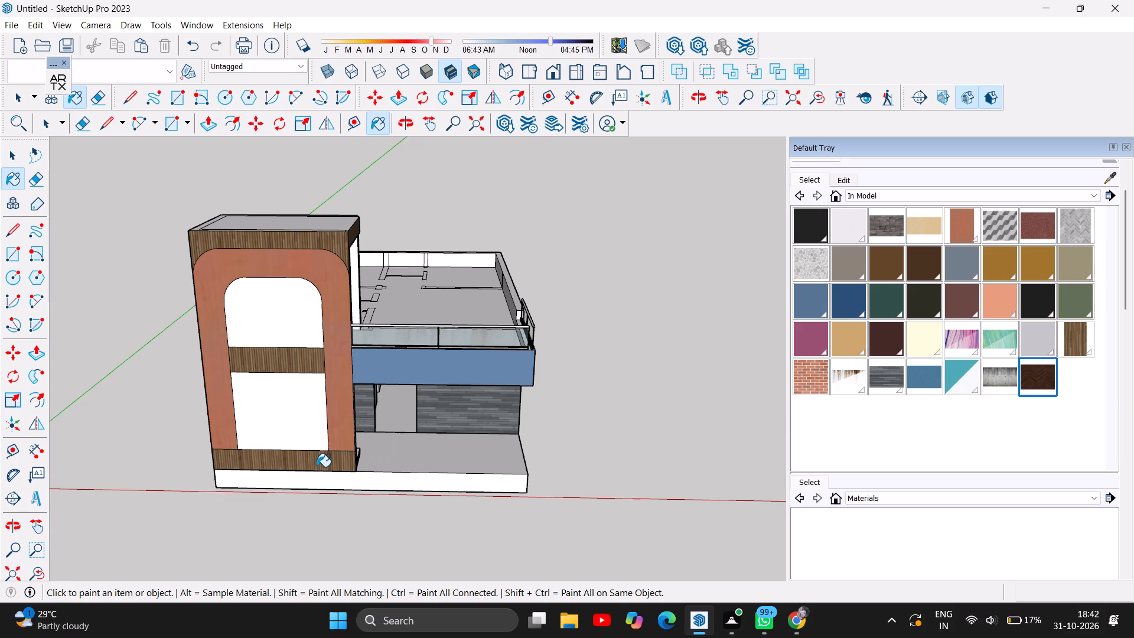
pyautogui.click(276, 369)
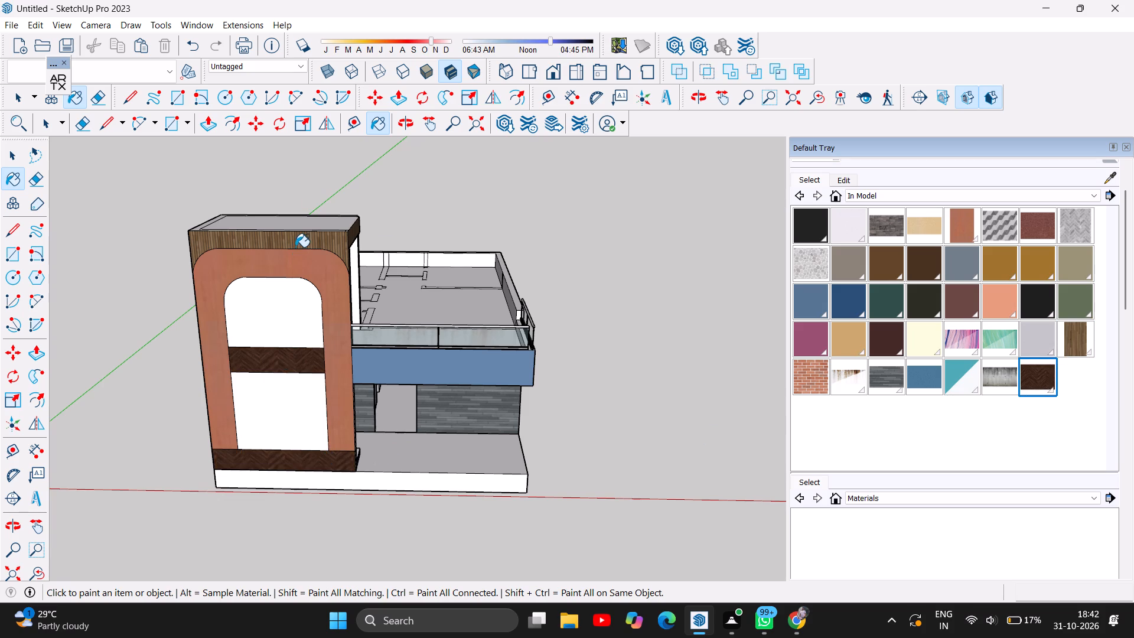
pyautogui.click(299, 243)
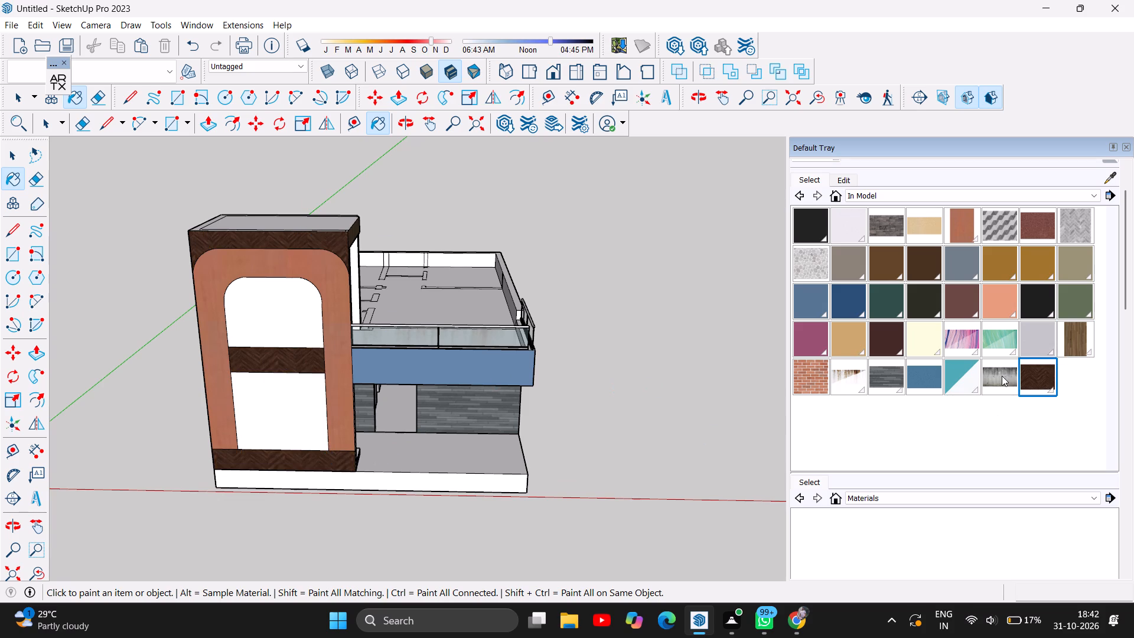
# Paint the tower's base strip, the arched panel's horizontal band and the top fascia, including its side face, with Oak Cladding.
pyautogui.click(1080, 332)
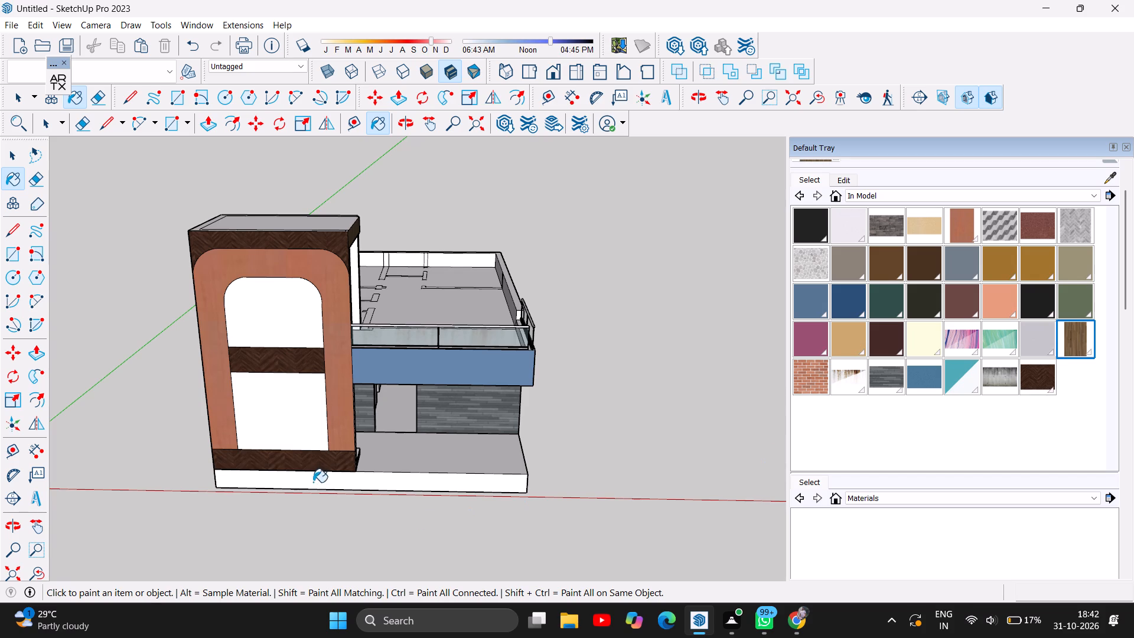
pyautogui.click(318, 467)
pyautogui.click(265, 353)
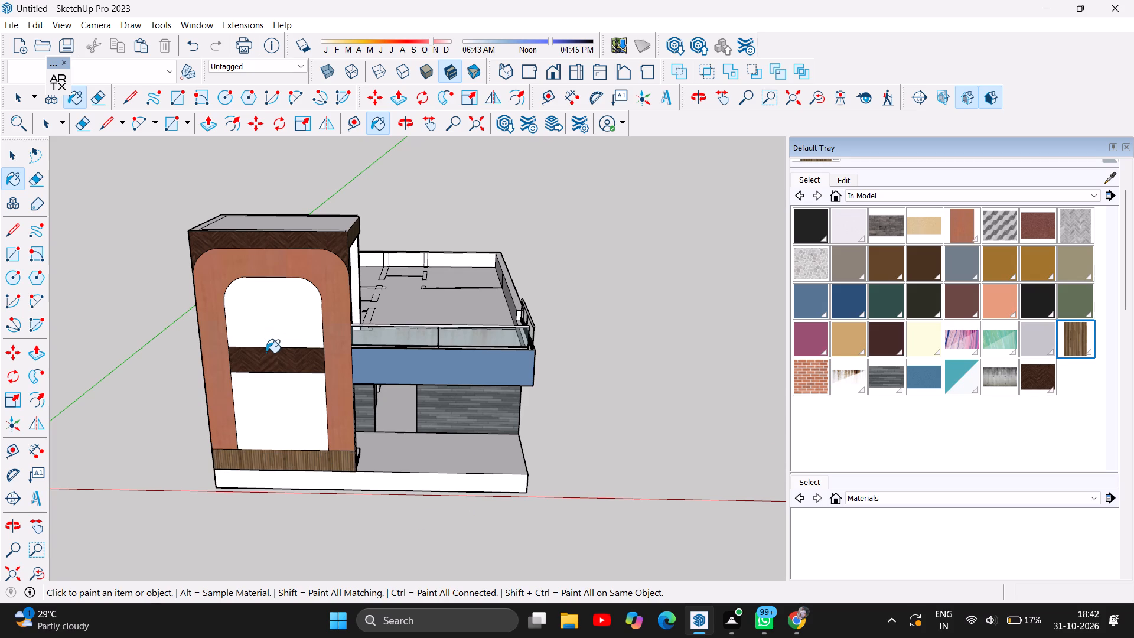
pyautogui.click(304, 239)
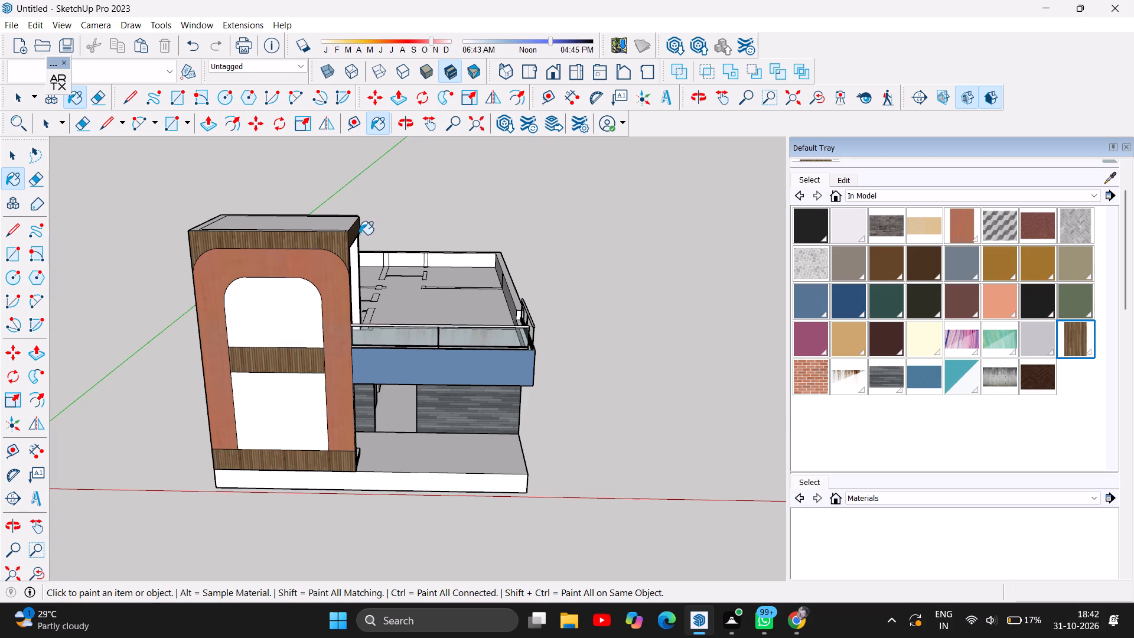
pyautogui.scroll(2, 391, 210)
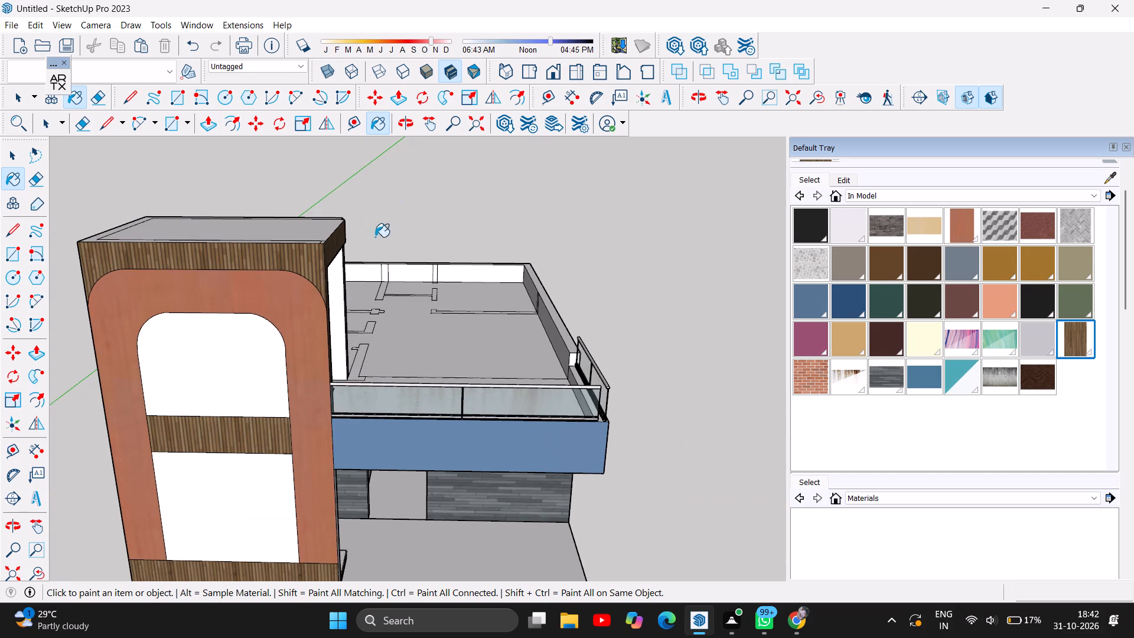
pyautogui.scroll(2, 373, 239)
pyautogui.click(307, 253)
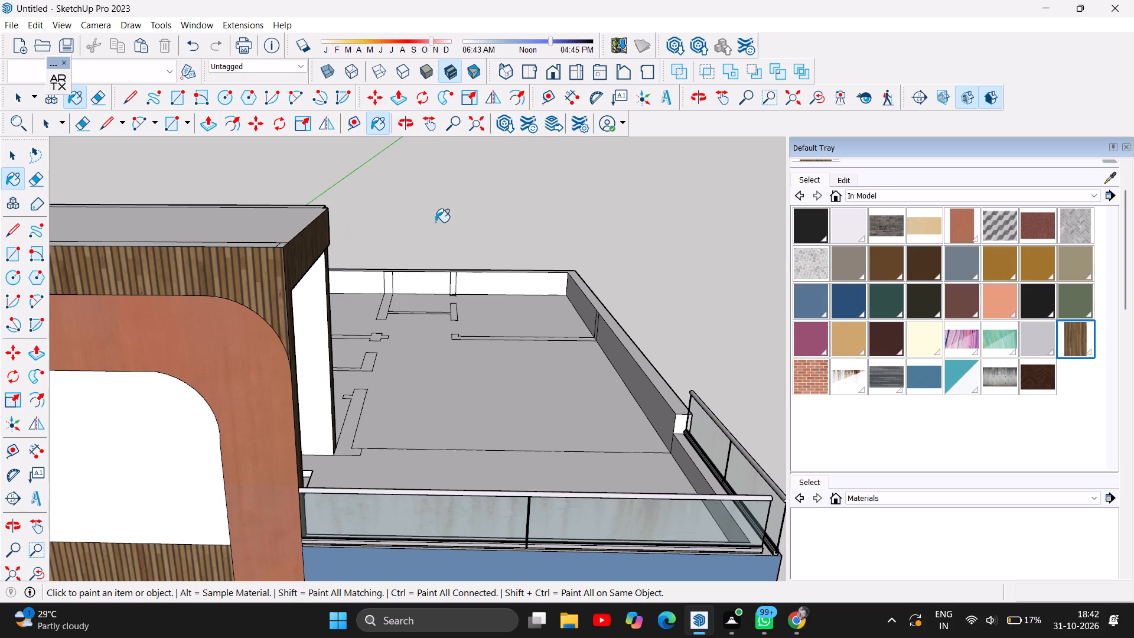
# Review the tower's oak cladding and the whole house exterior from the front and both sides.
pyautogui.scroll(-5, 436, 221)
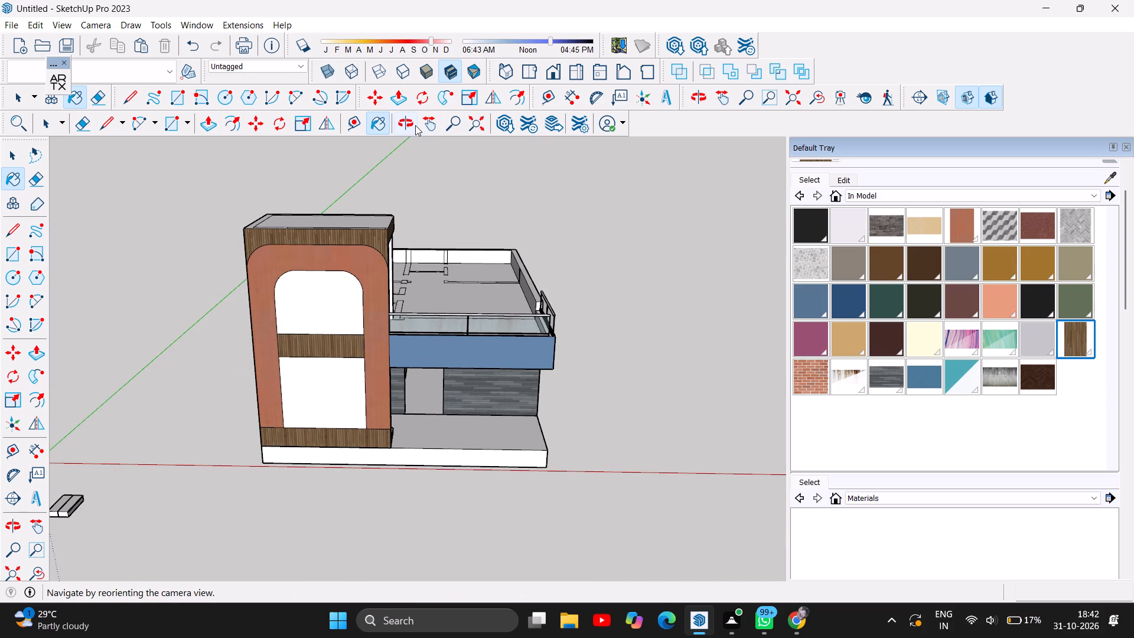
pyautogui.click(415, 125)
pyautogui.moveTo(461, 341); pyautogui.dragTo(526, 253)
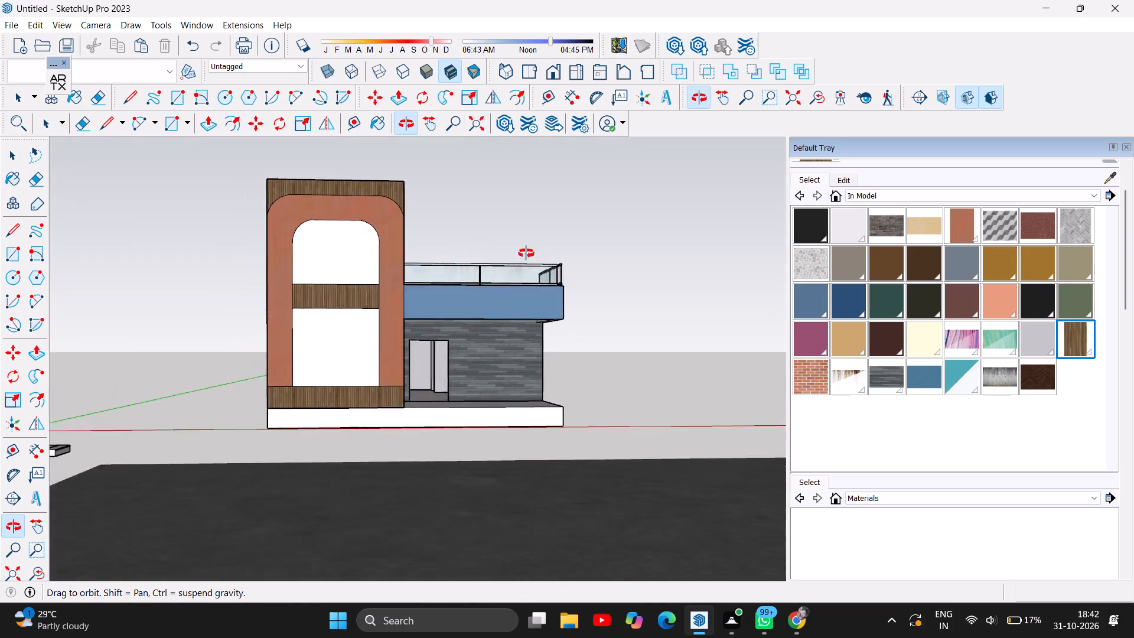
pyautogui.moveTo(526, 253); pyautogui.dragTo(262, 292)
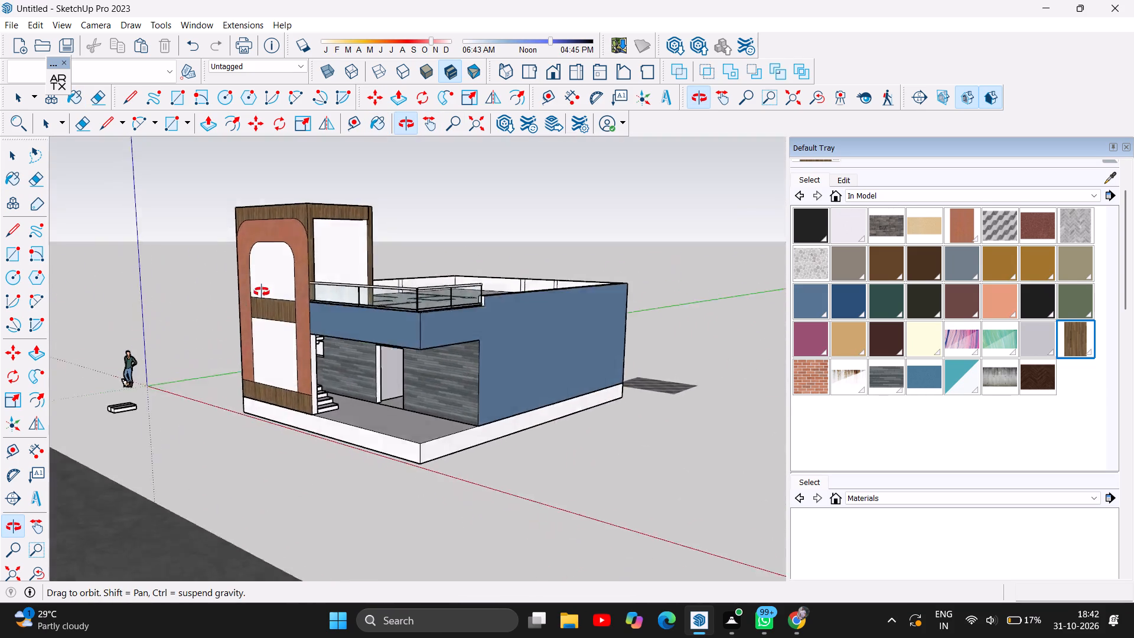
pyautogui.moveTo(262, 292); pyautogui.dragTo(651, 321)
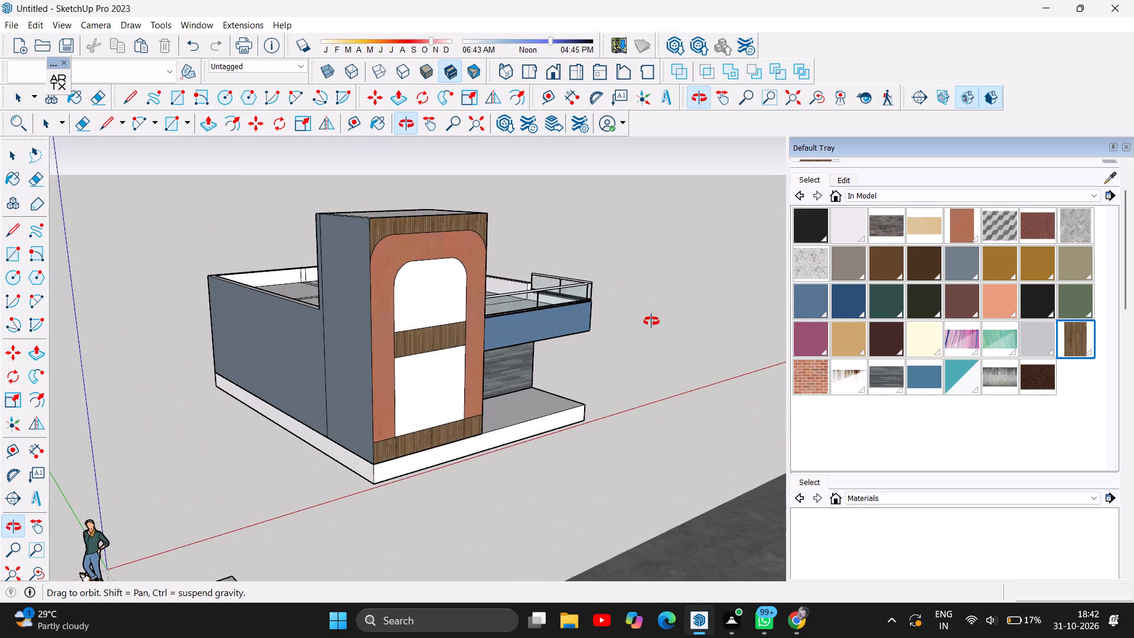
# Paint the tower's tall outer side wall, beside the arched front panel, with Oak Cladding.
pyautogui.moveTo(651, 321); pyautogui.dragTo(500, 321)
pyautogui.moveTo(463, 317); pyautogui.dragTo(454, 317)
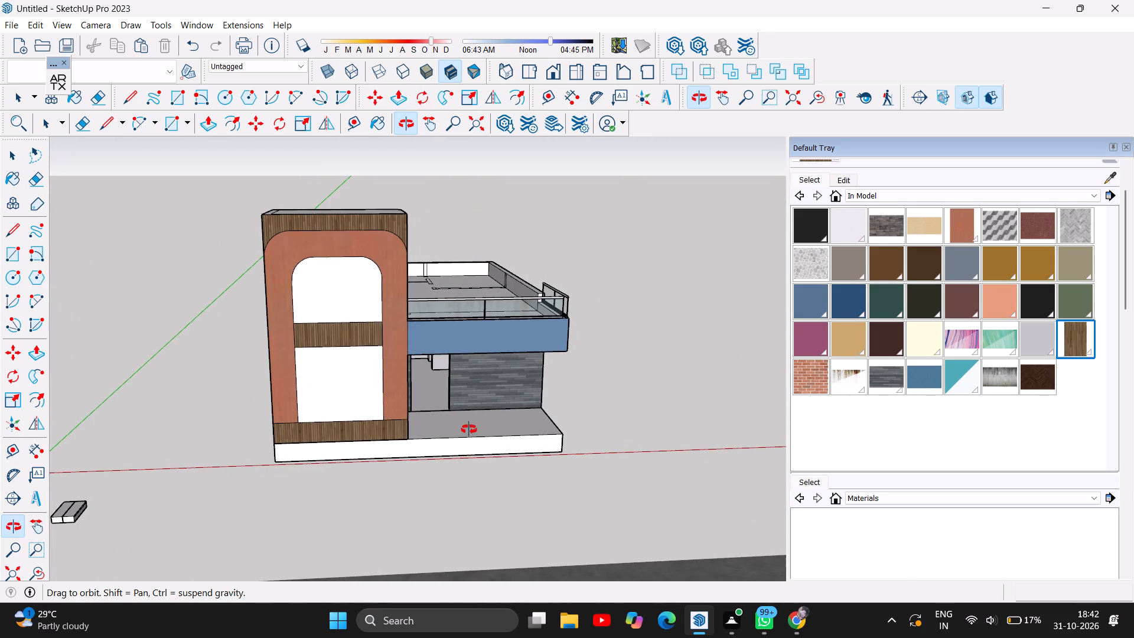
pyautogui.scroll(-2, 248, 431)
pyautogui.moveTo(444, 489); pyautogui.dragTo(417, 423)
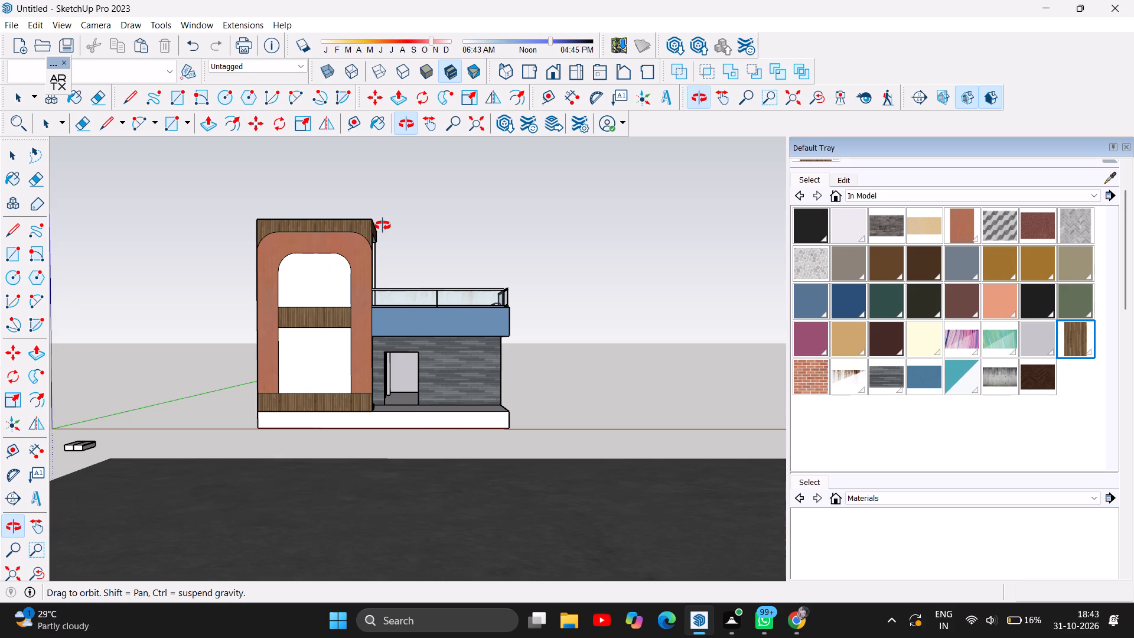
pyautogui.scroll(2, 383, 226)
pyautogui.moveTo(188, 299); pyautogui.dragTo(458, 337)
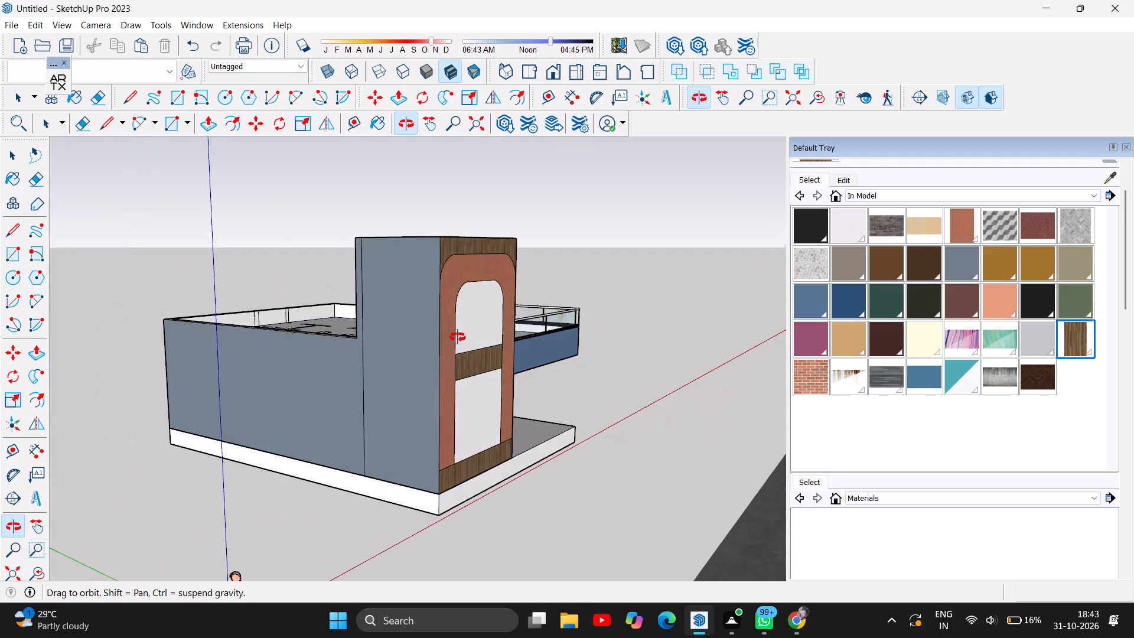
pyautogui.moveTo(458, 337); pyautogui.dragTo(322, 360)
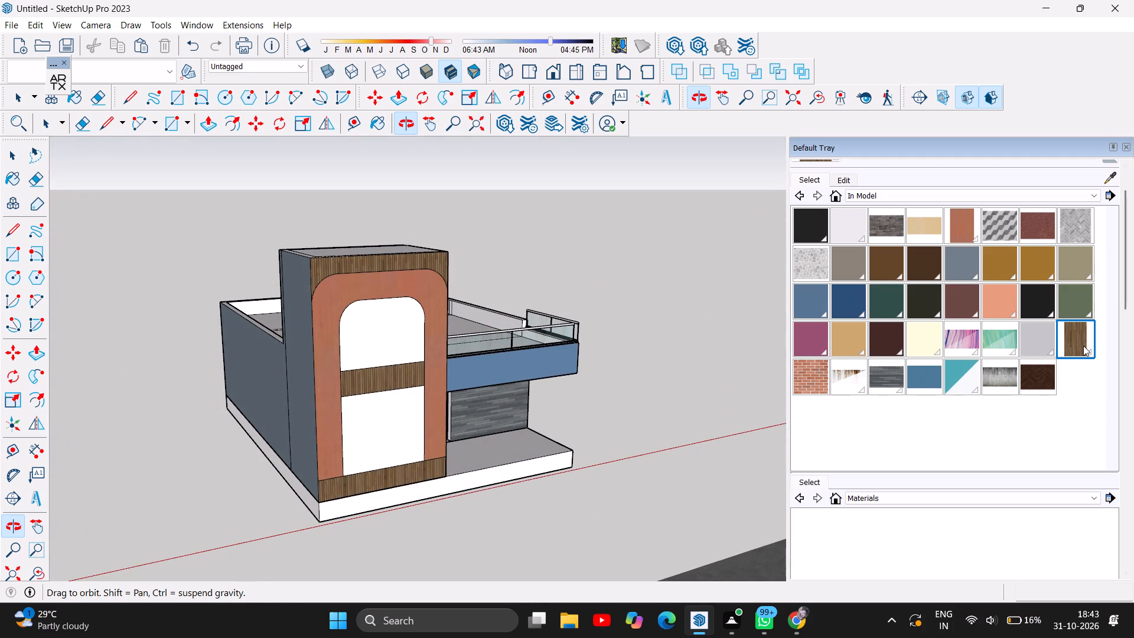
pyautogui.click(1083, 344)
pyautogui.click(293, 327)
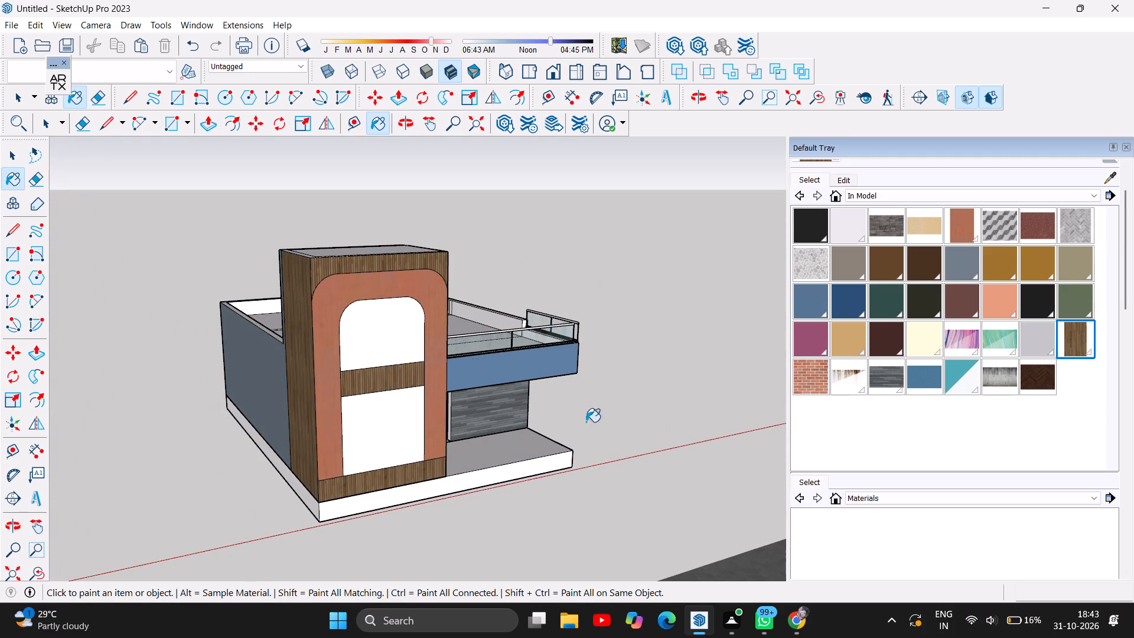
# Review the oak-clad tower together with the roof, balcony and blue side wall from the front, both sides and above.
pyautogui.scroll(2, 636, 487)
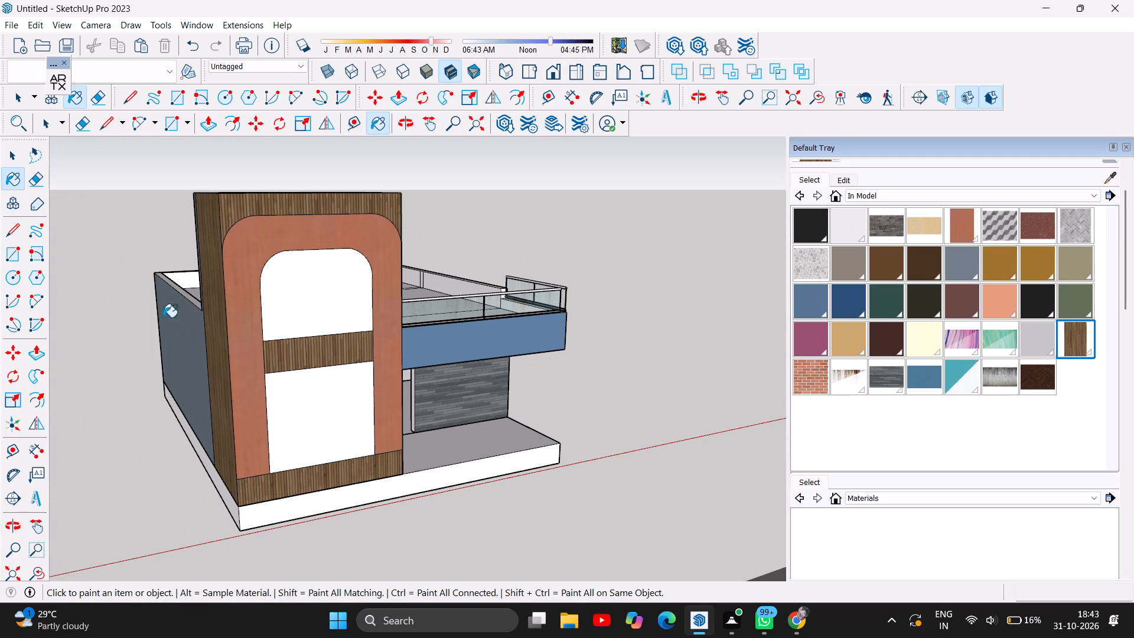
pyautogui.click(399, 127)
pyautogui.moveTo(474, 343); pyautogui.dragTo(461, 343)
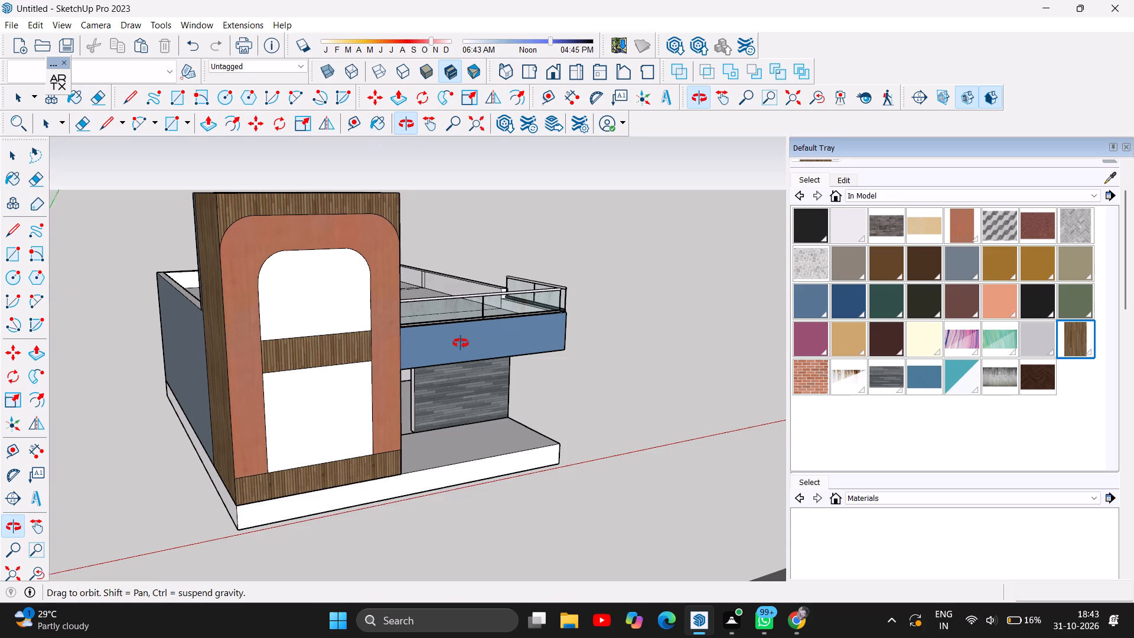
pyautogui.moveTo(461, 343); pyautogui.dragTo(729, 353)
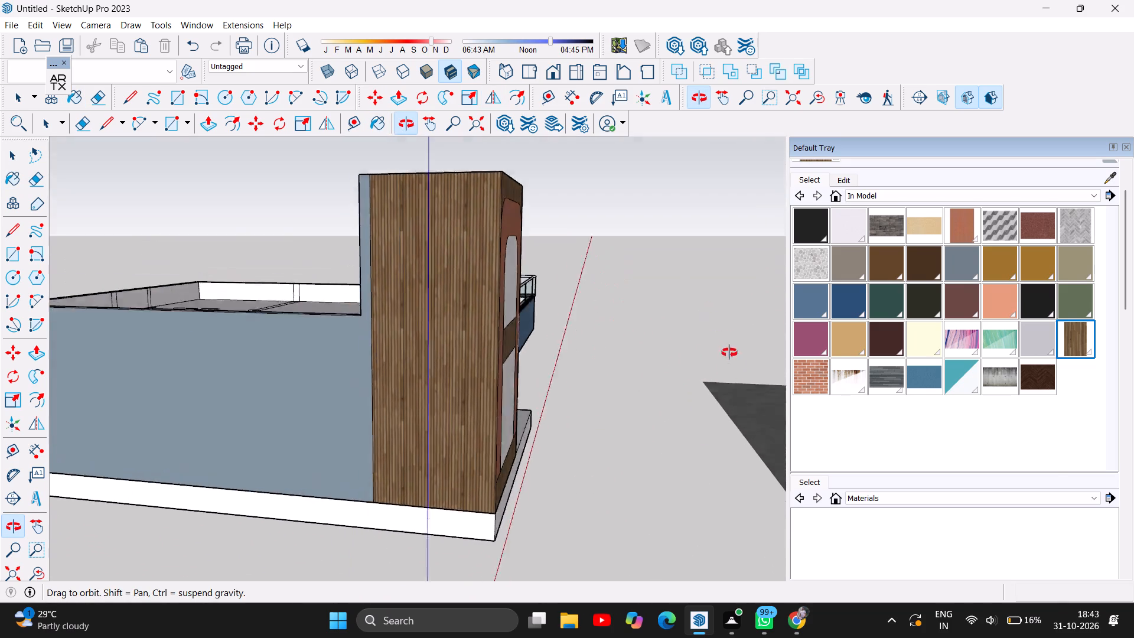
pyautogui.moveTo(729, 353); pyautogui.dragTo(685, 410)
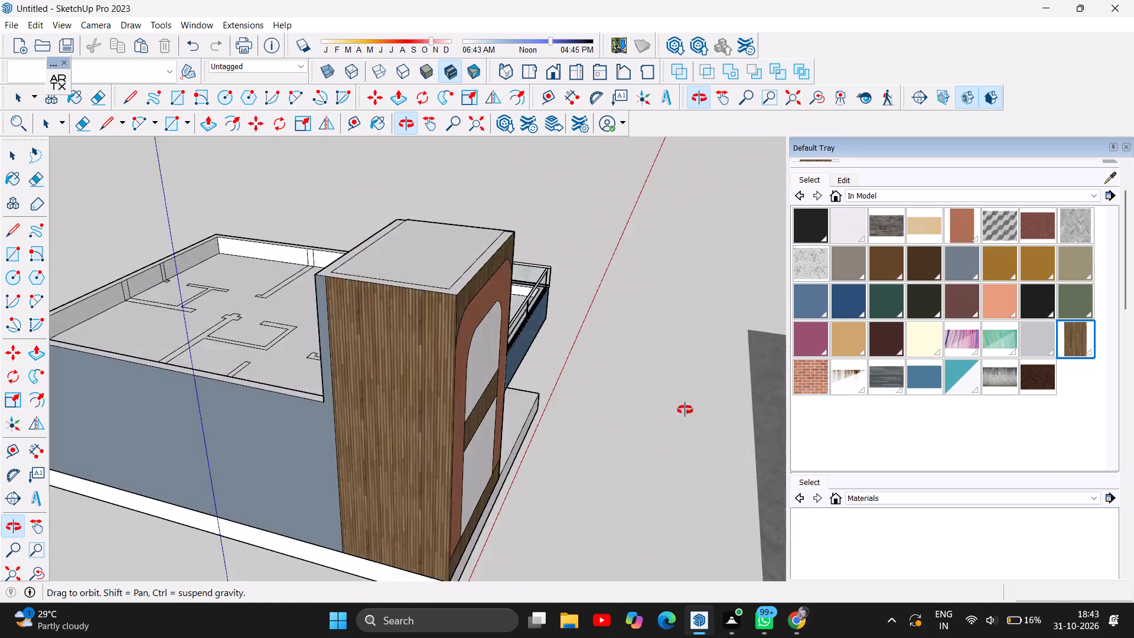
pyautogui.moveTo(685, 410); pyautogui.dragTo(312, 293)
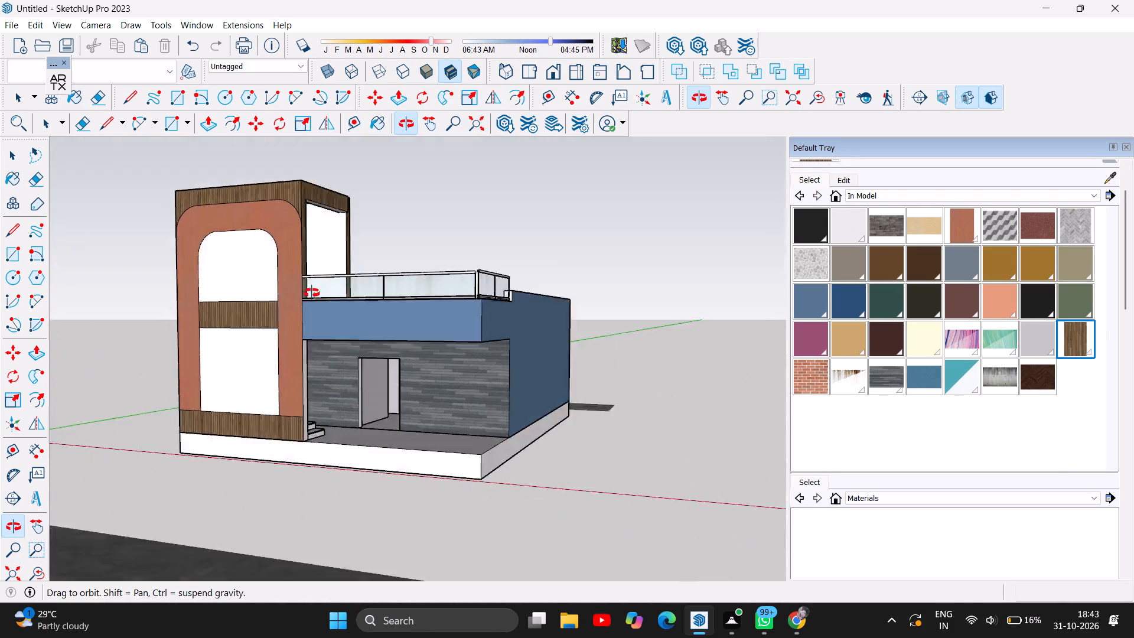
pyautogui.moveTo(312, 293); pyautogui.dragTo(535, 372)
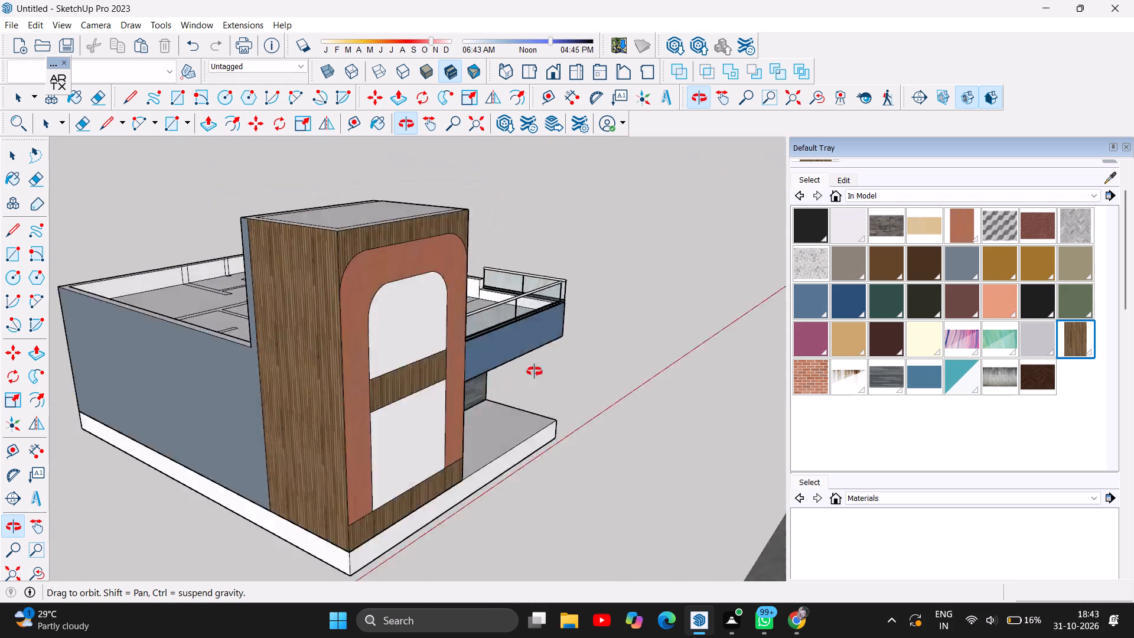
pyautogui.moveTo(535, 372); pyautogui.dragTo(203, 411)
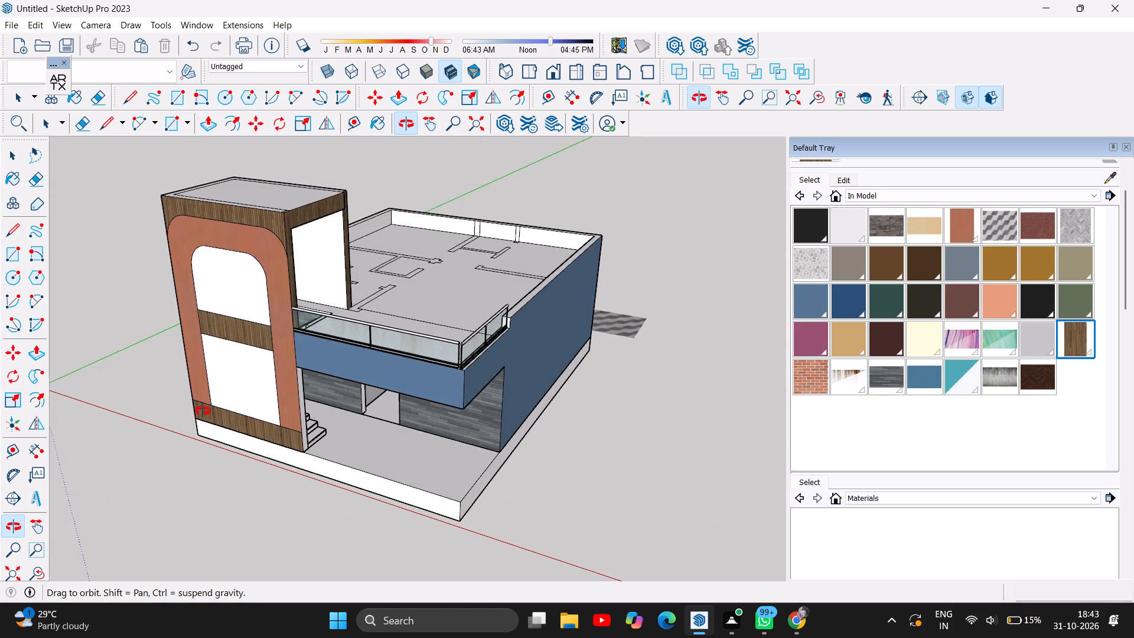
pyautogui.moveTo(203, 411); pyautogui.dragTo(195, 446)
pyautogui.moveTo(201, 443); pyautogui.dragTo(28, 359)
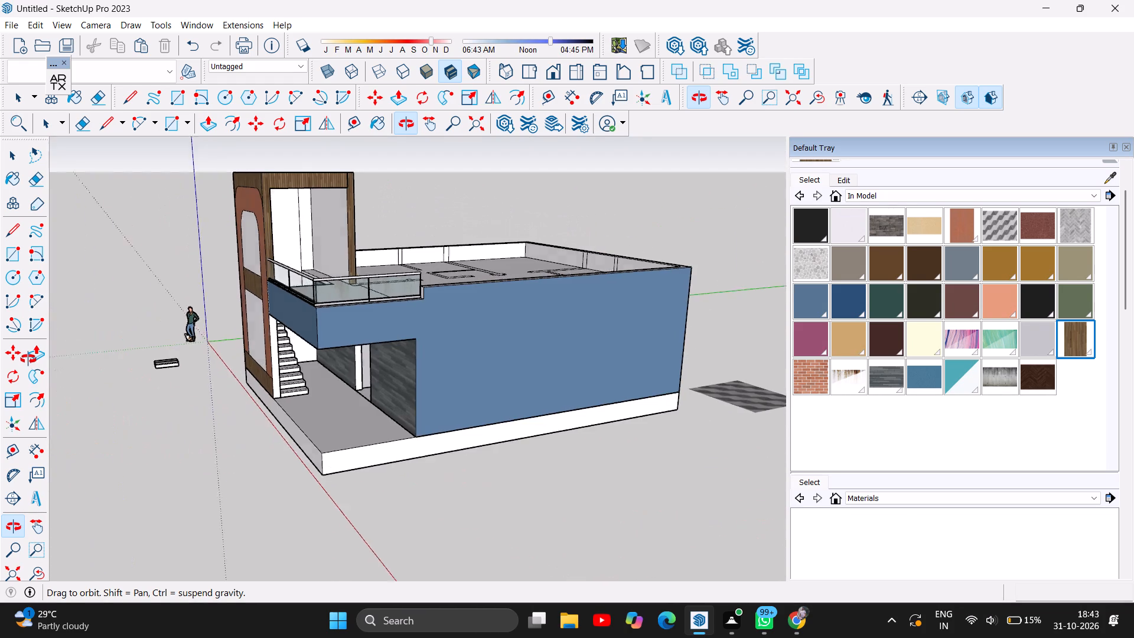
pyautogui.moveTo(28, 359); pyautogui.dragTo(392, 357)
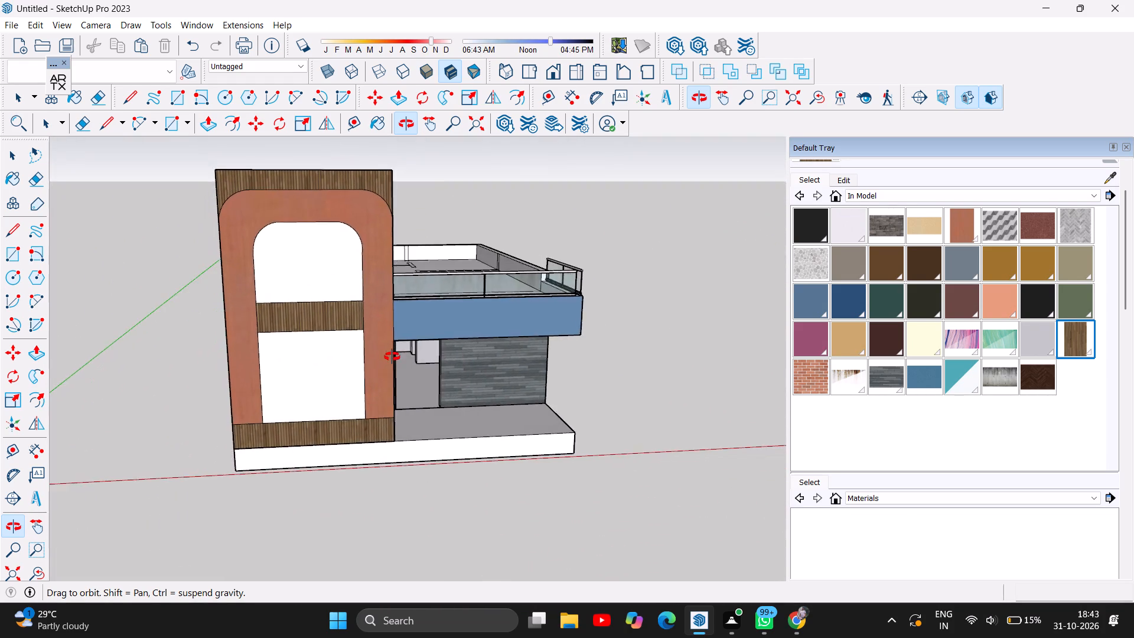
pyautogui.moveTo(392, 357); pyautogui.dragTo(288, 504)
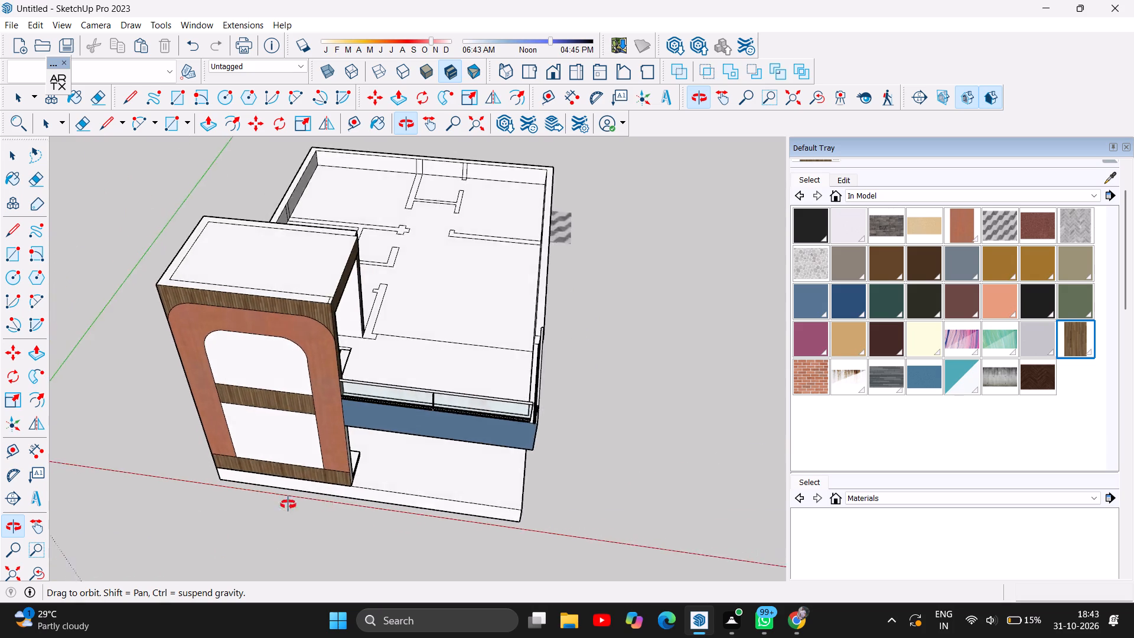
pyautogui.moveTo(288, 504); pyautogui.dragTo(0, 427)
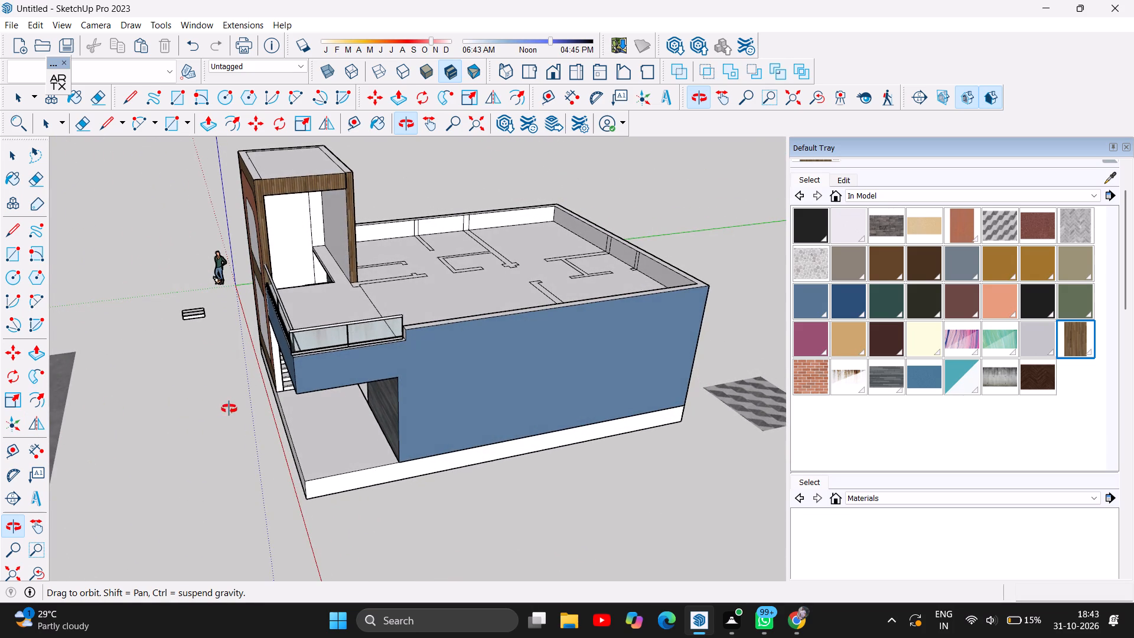
pyautogui.moveTo(262, 372); pyautogui.dragTo(272, 216)
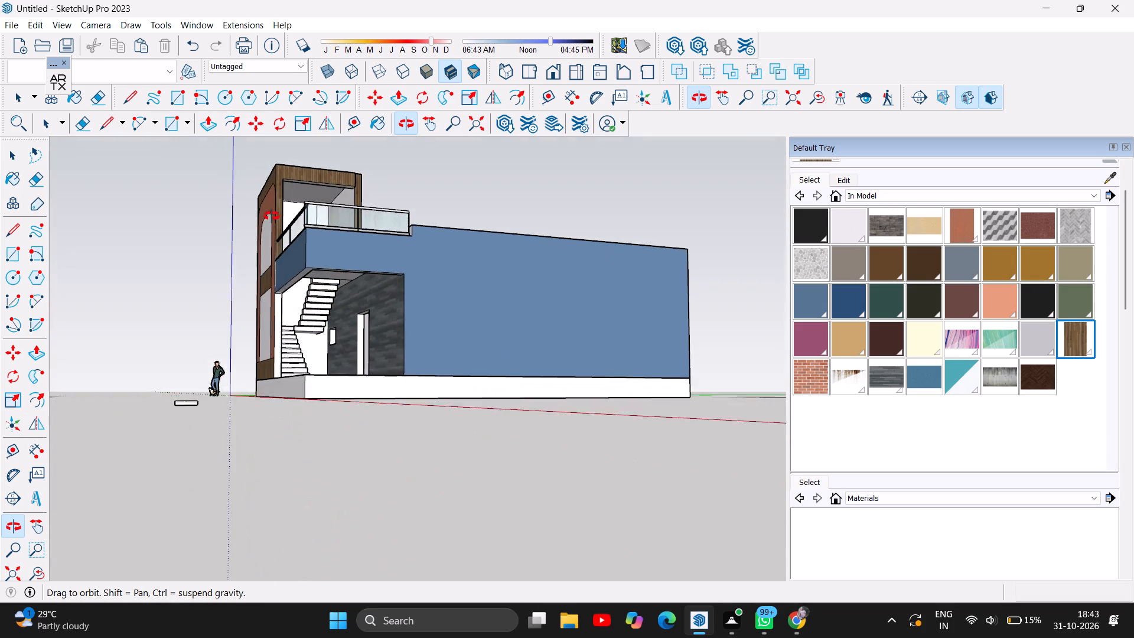
pyautogui.moveTo(272, 216); pyautogui.dragTo(271, 213)
# Examine the porch under the balcony, including the staircase, slab soffit, doorway and grey stone-clad wall.
pyautogui.scroll(7, 285, 290)
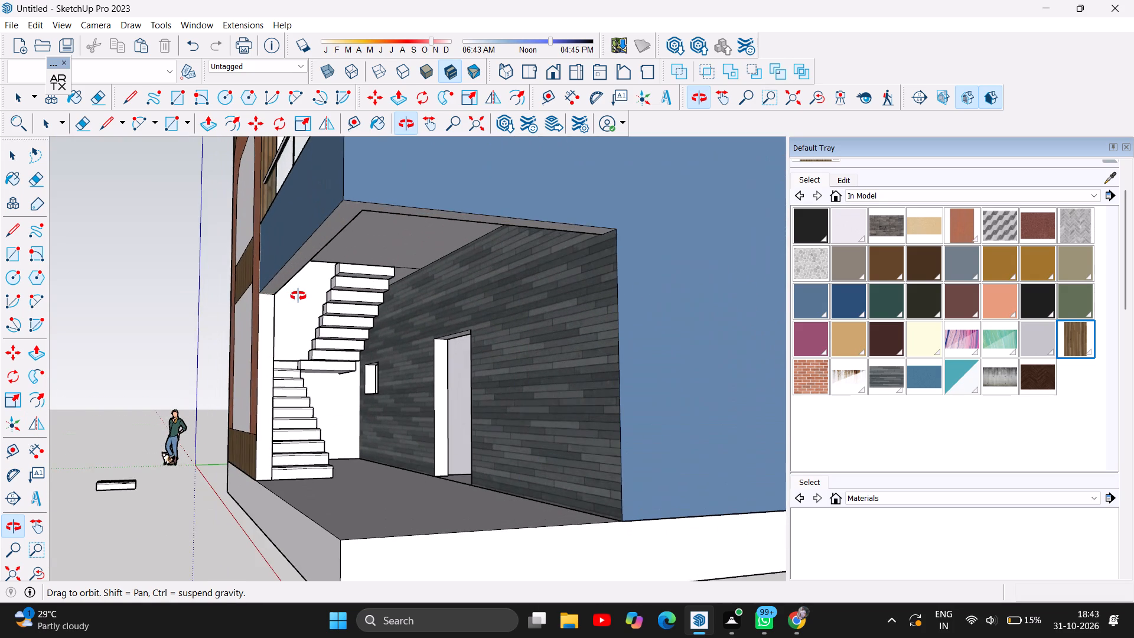
pyautogui.moveTo(455, 411); pyautogui.dragTo(371, 393)
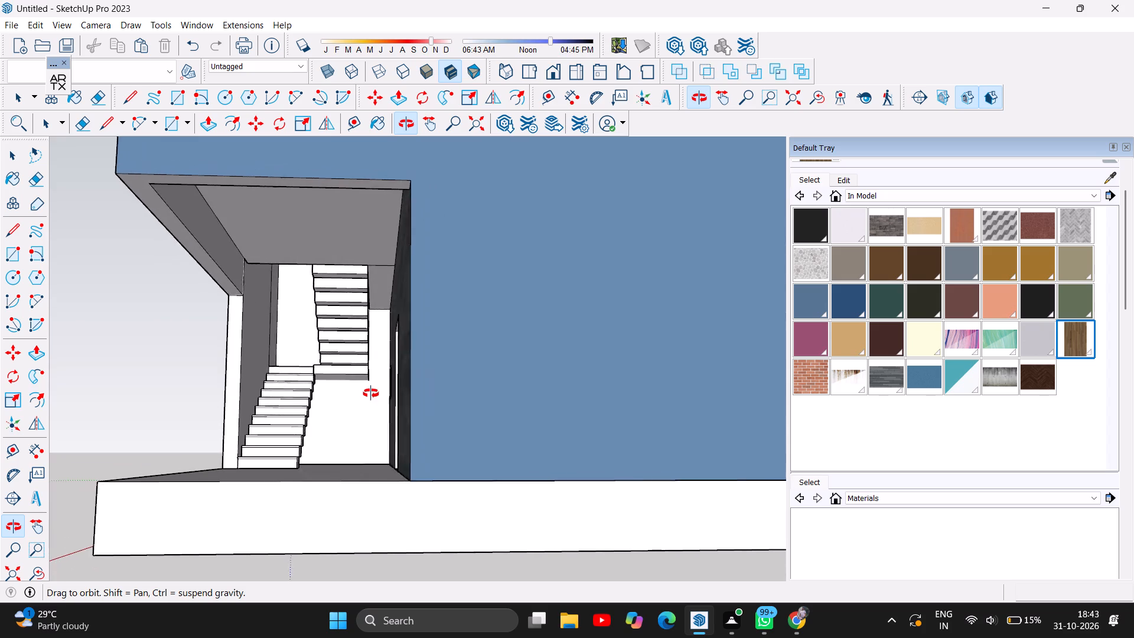
pyautogui.moveTo(371, 393); pyautogui.dragTo(379, 387)
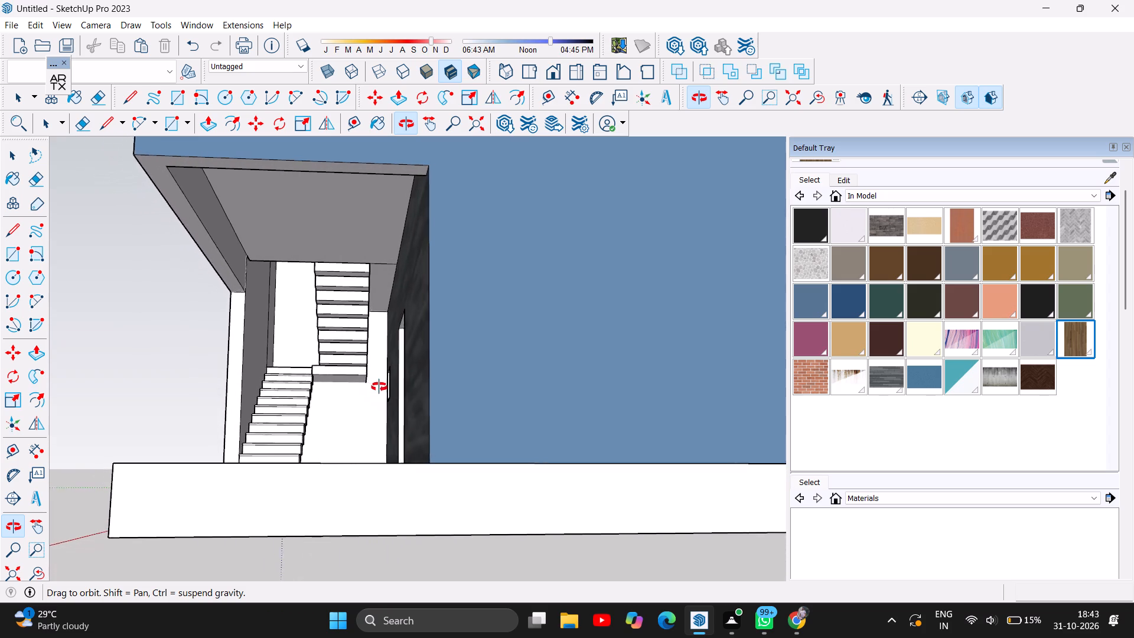
pyautogui.moveTo(379, 387); pyautogui.dragTo(470, 409)
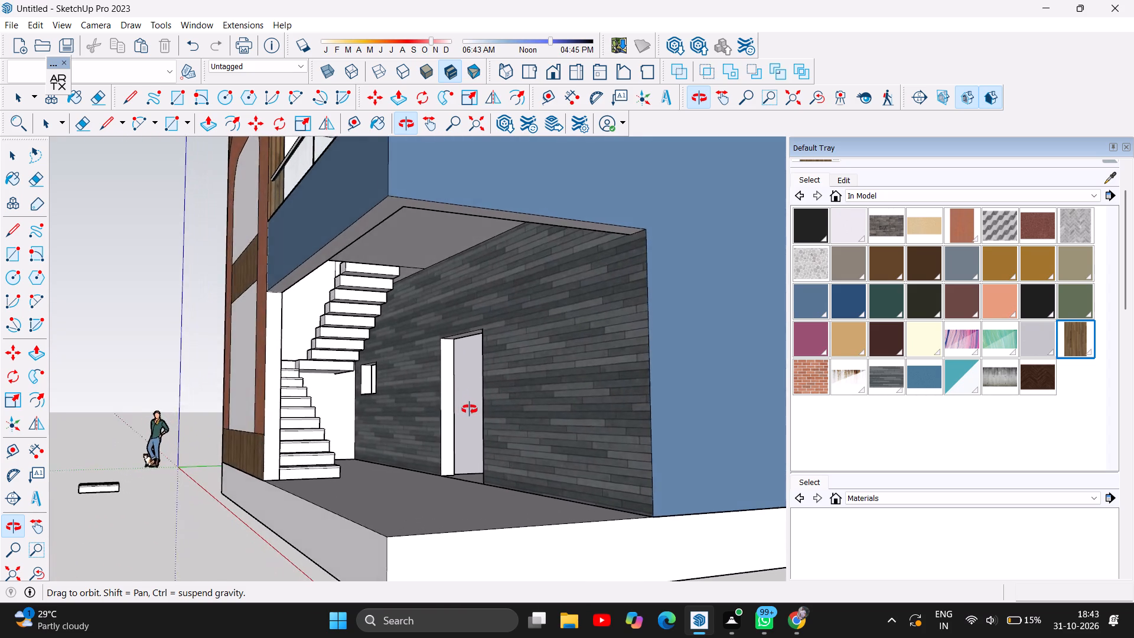
pyautogui.moveTo(470, 409); pyautogui.dragTo(361, 417)
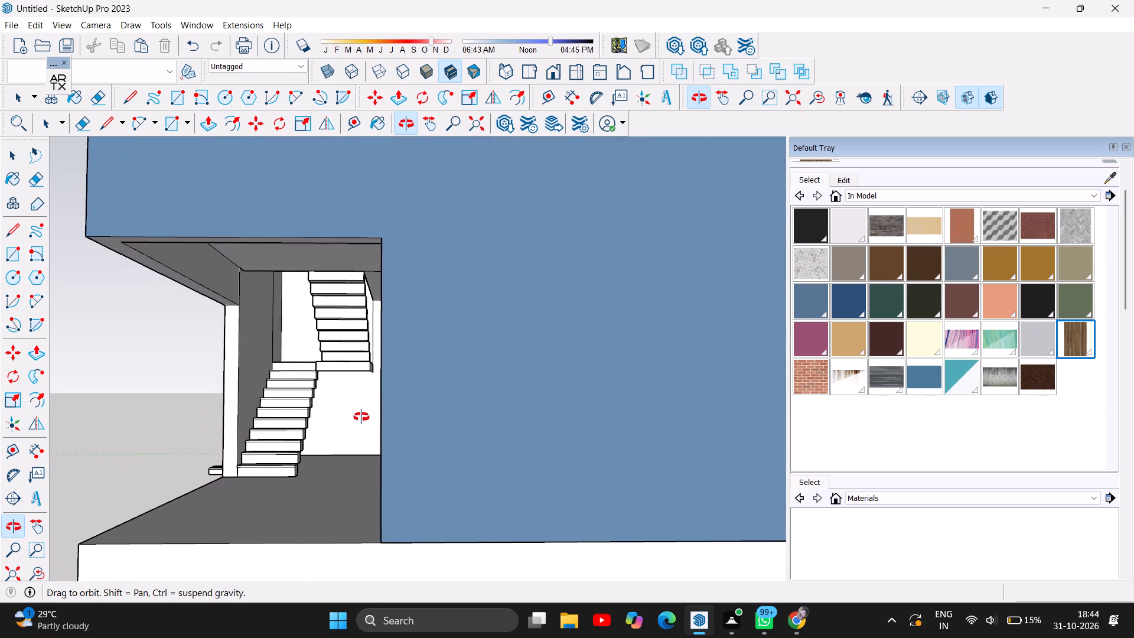
pyautogui.moveTo(361, 417); pyautogui.dragTo(499, 454)
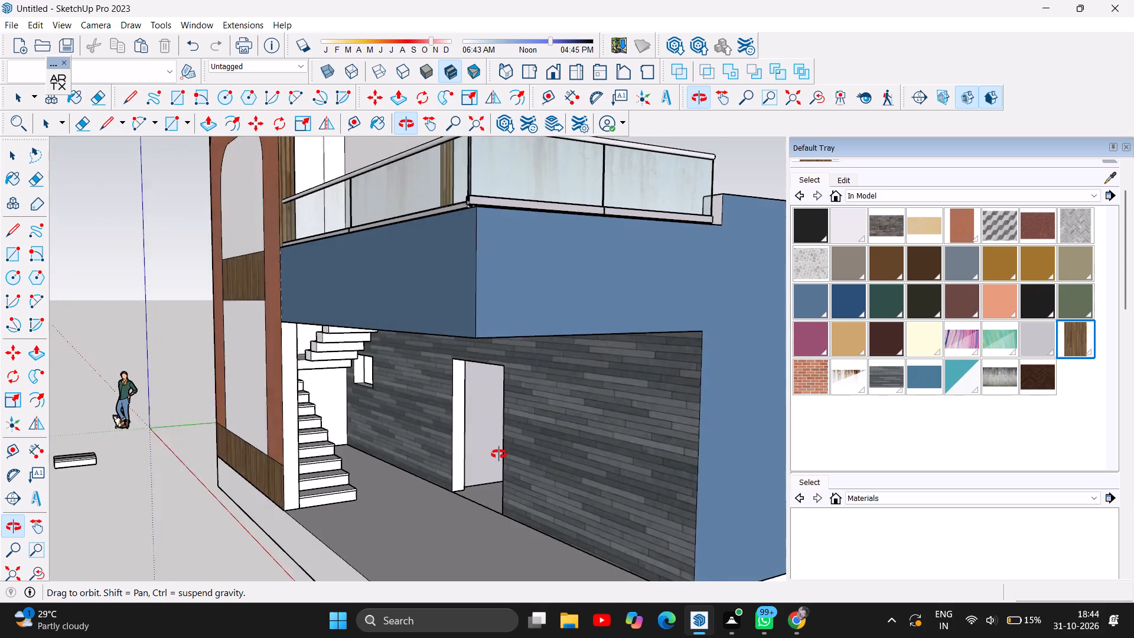
pyautogui.moveTo(499, 454); pyautogui.dragTo(732, 471)
# Start a file import and look through the sketchup and Downloads folders for the sketchup familys folder.
pyautogui.click(15, 22)
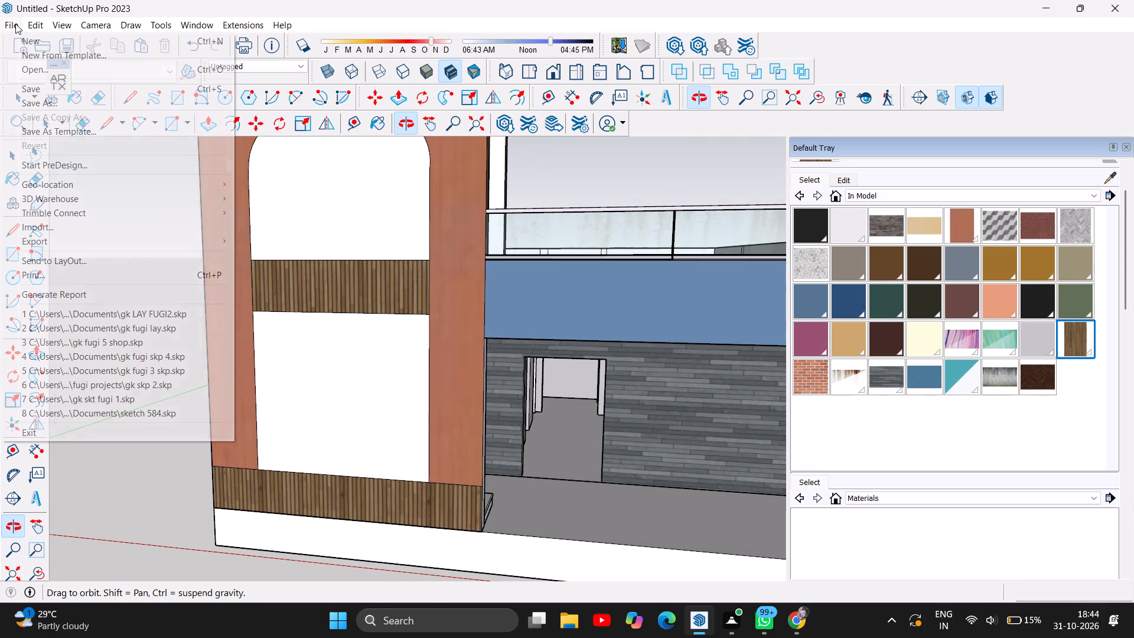
pyautogui.click(31, 229)
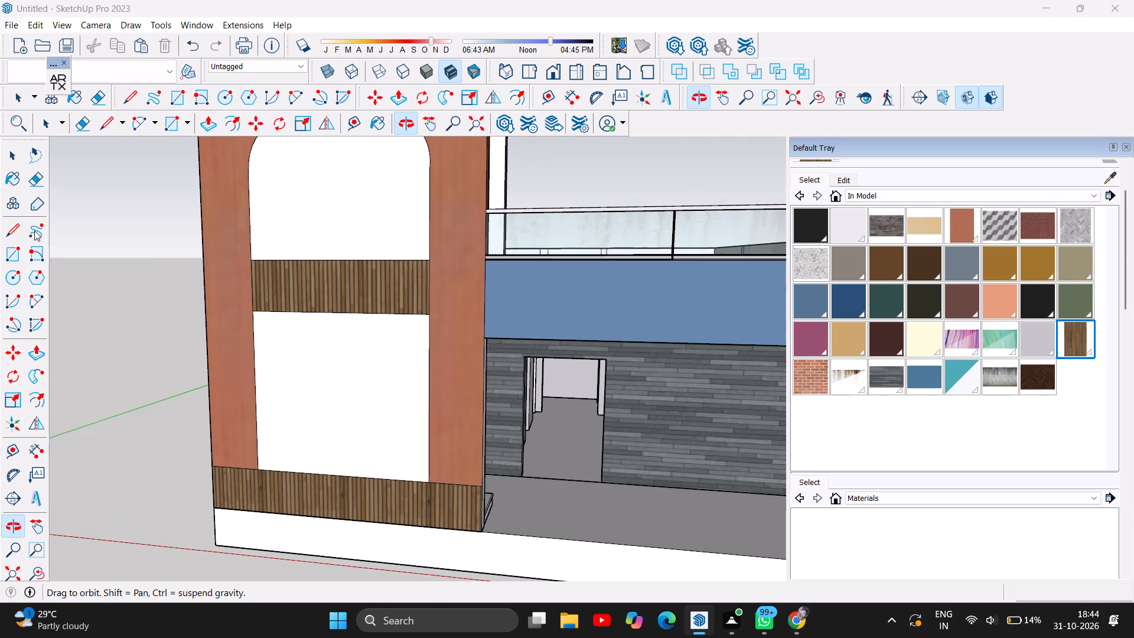
pyautogui.scroll(-2, 246, 246)
pyautogui.scroll(-2, 325, 259)
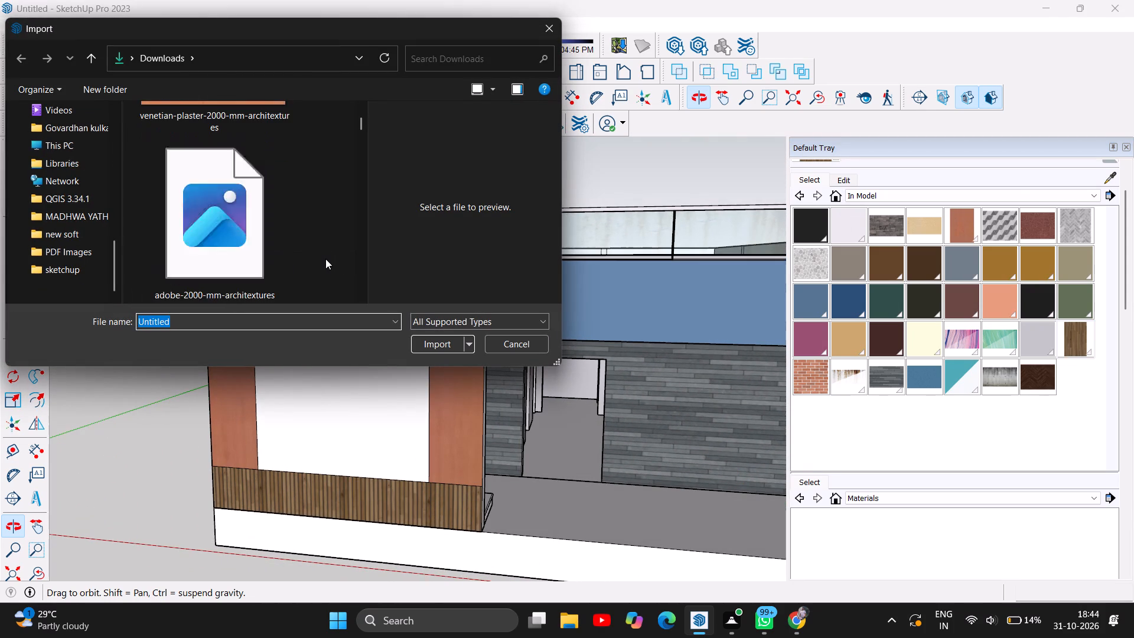
pyautogui.scroll(-6, 324, 258)
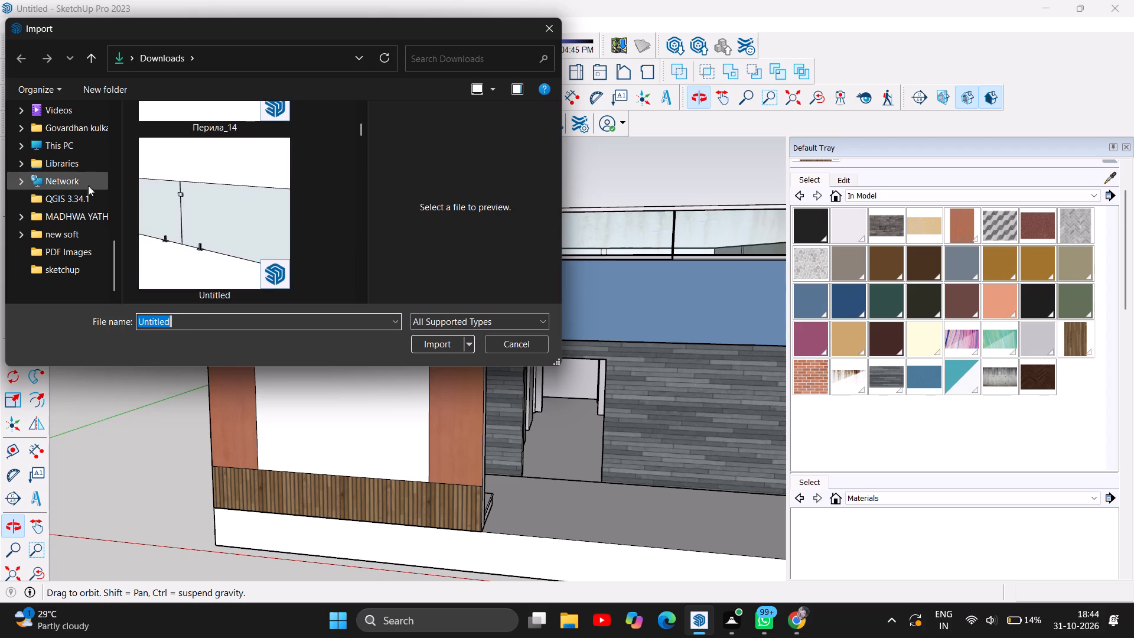
pyautogui.scroll(1, 77, 167)
pyautogui.scroll(-3, 40, 250)
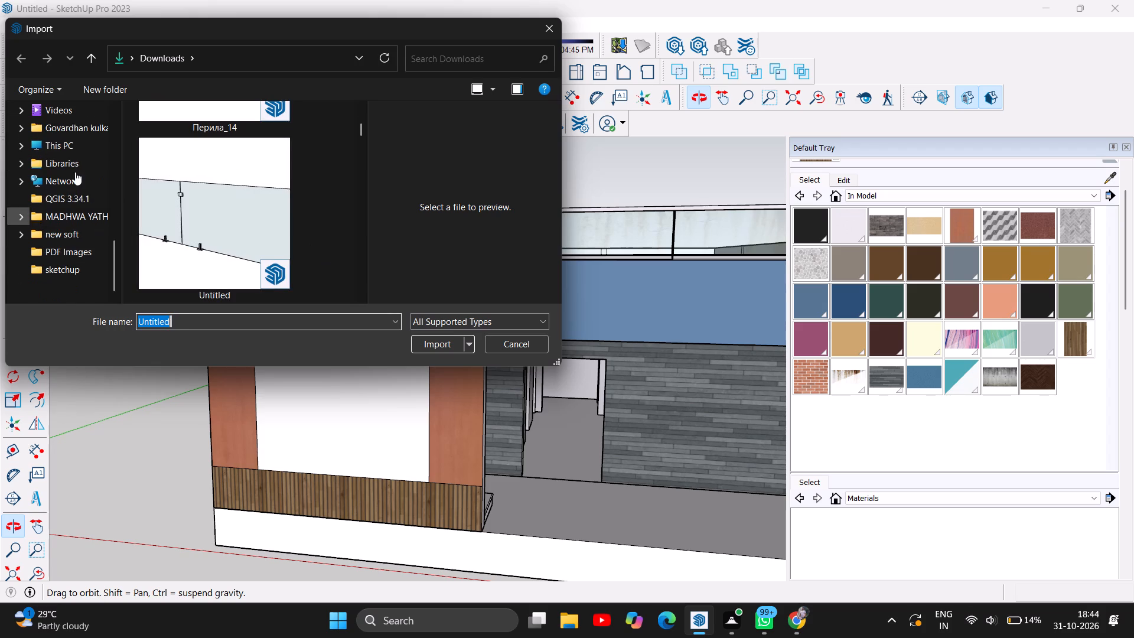
pyautogui.scroll(3, 76, 171)
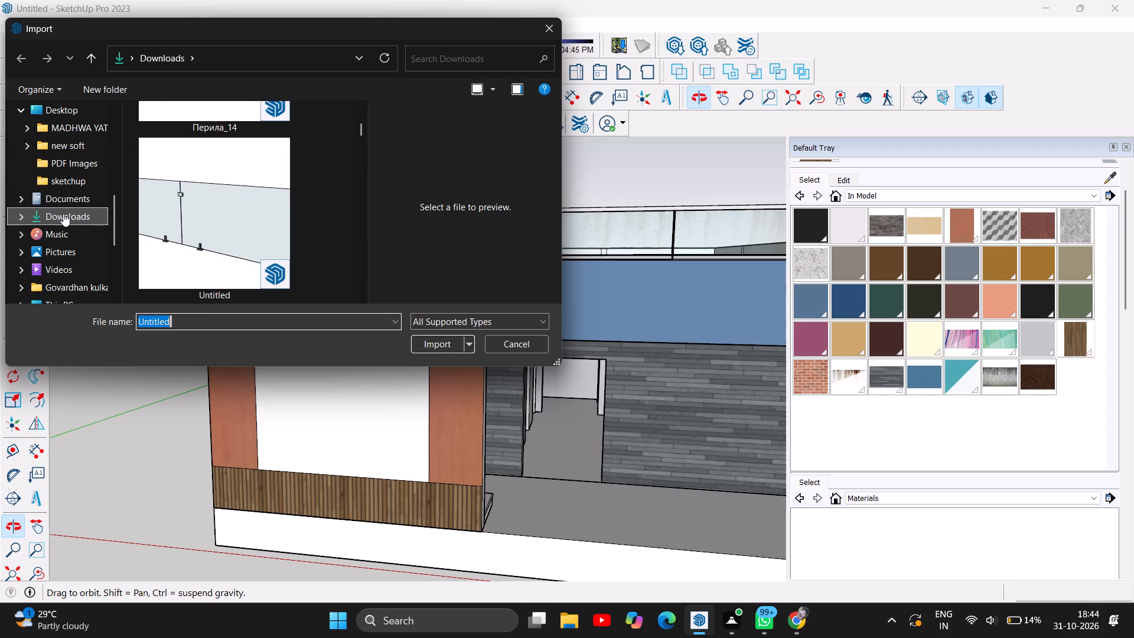
pyautogui.click(73, 183)
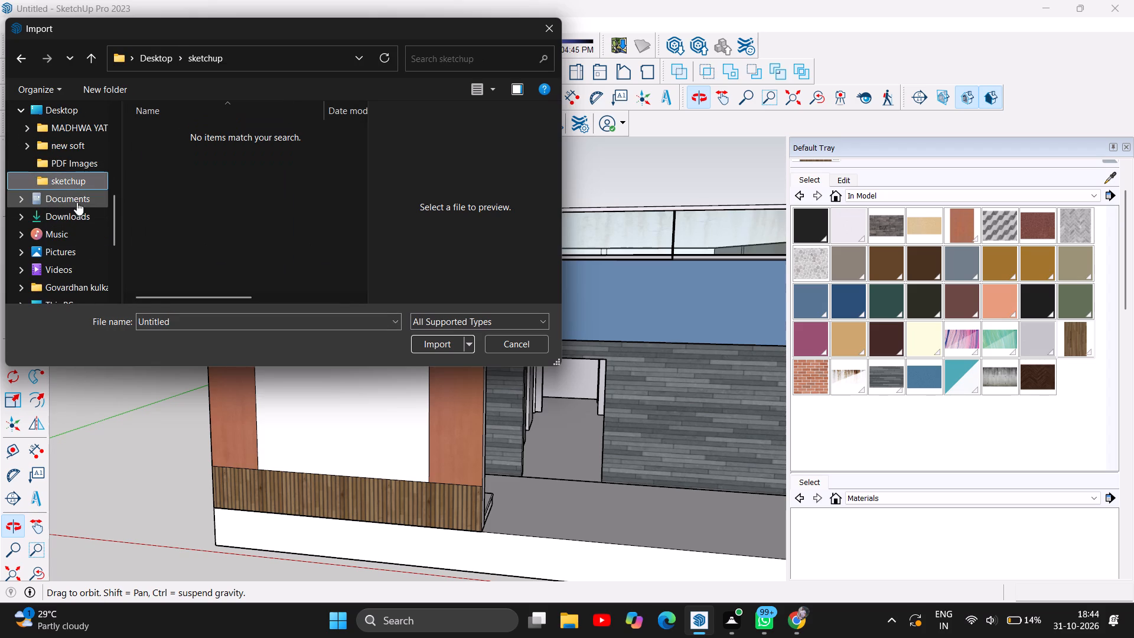
pyautogui.scroll(-4, 81, 196)
pyautogui.click(53, 268)
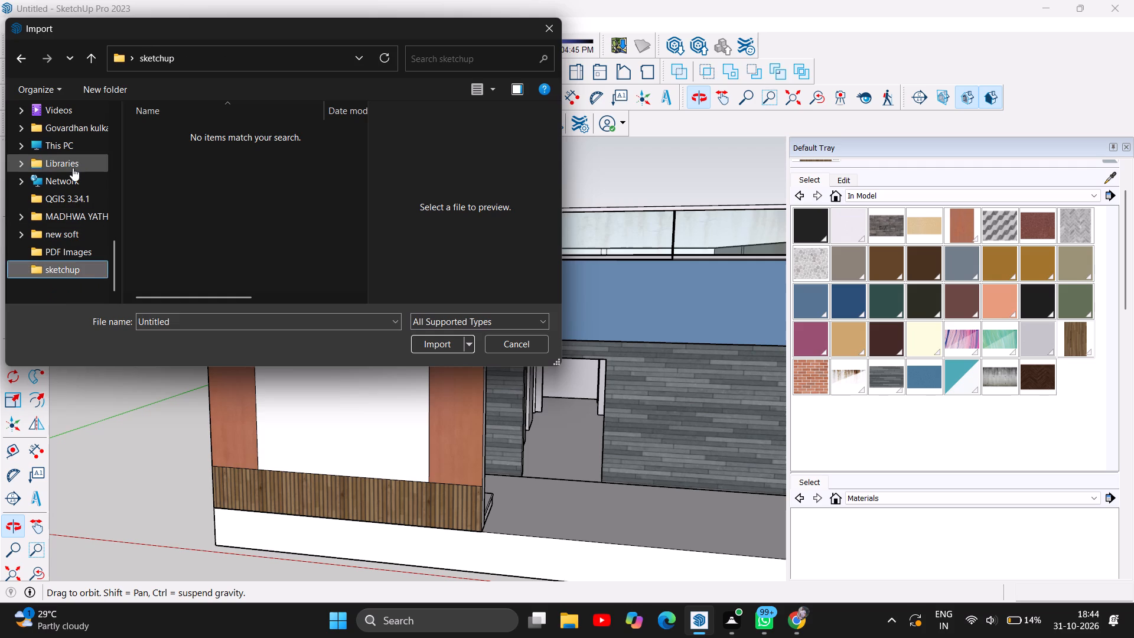
pyautogui.scroll(4, 73, 168)
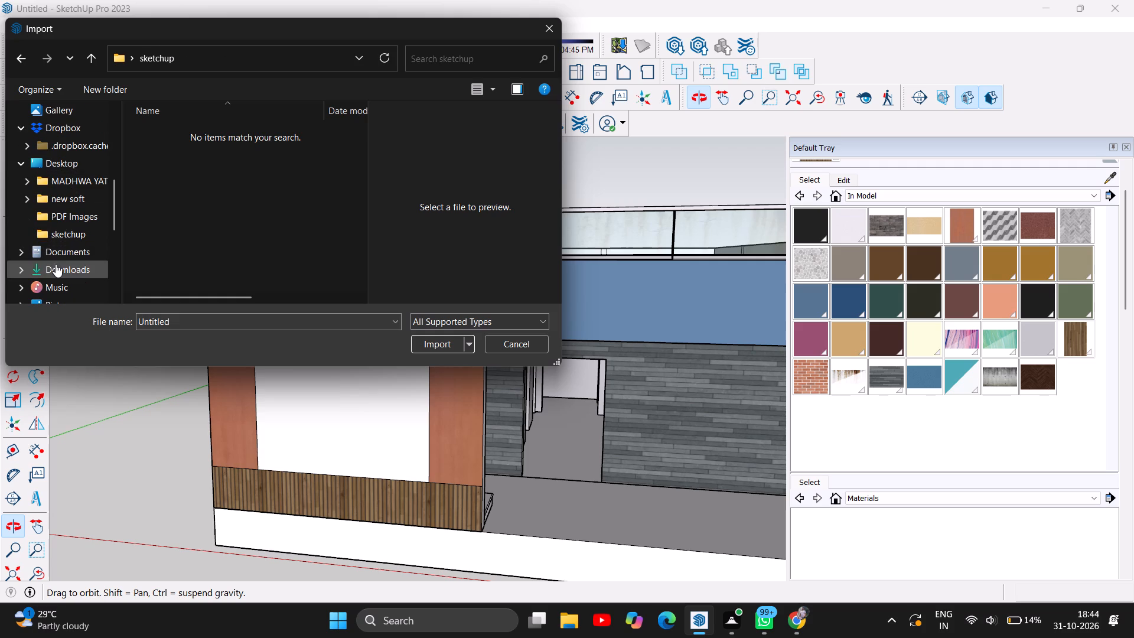
pyautogui.click(56, 265)
pyautogui.scroll(-2, 237, 166)
pyautogui.scroll(-5, 302, 235)
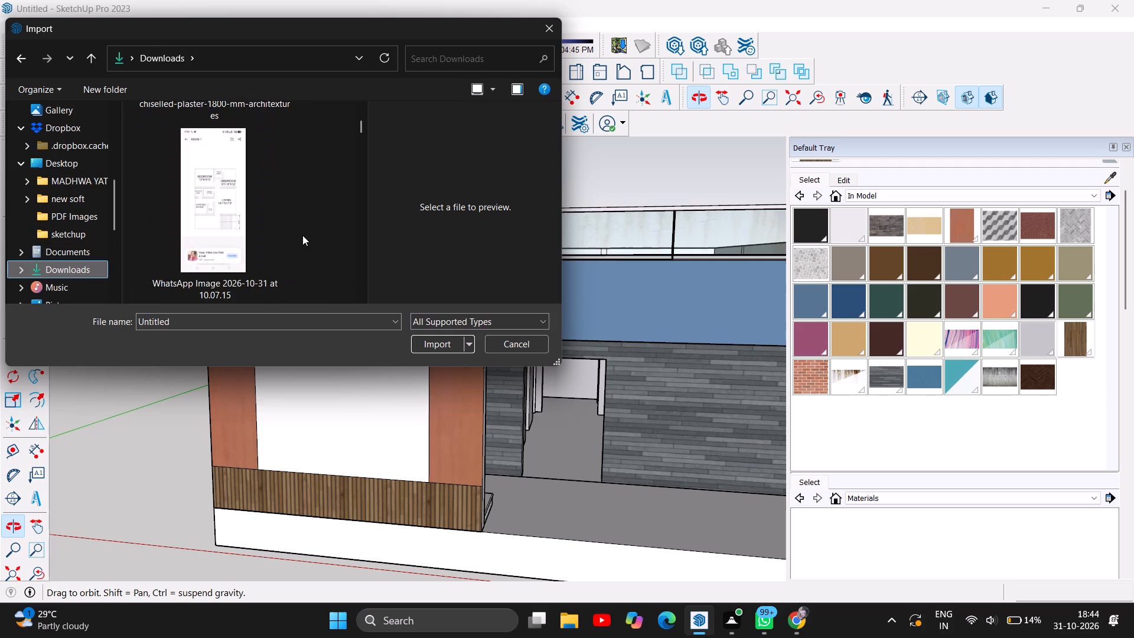
pyautogui.scroll(-12, 302, 235)
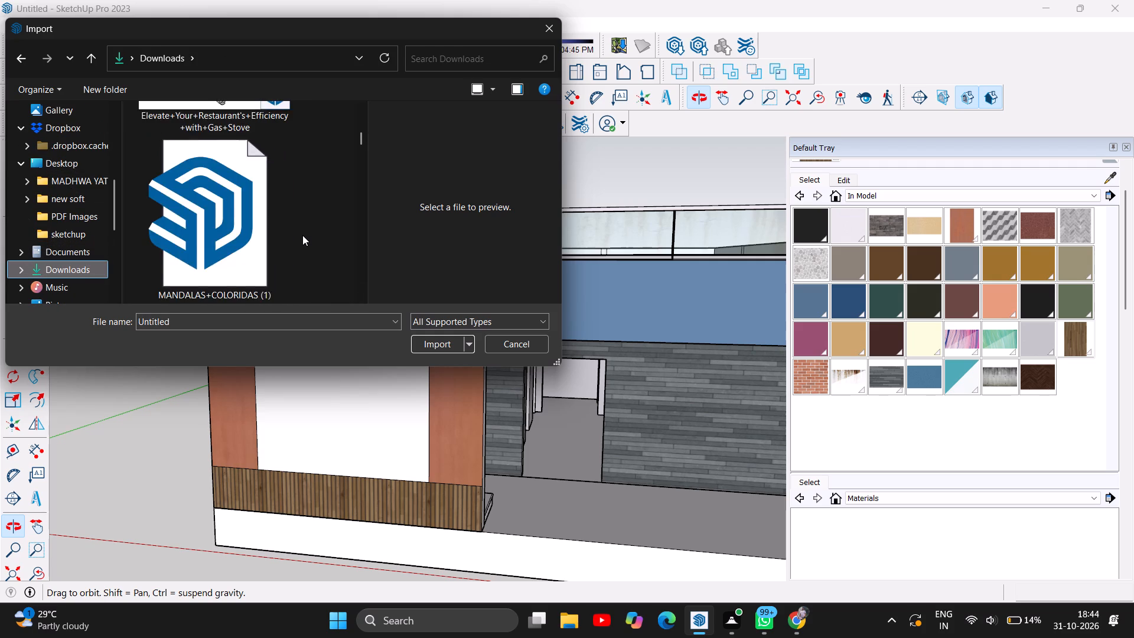
pyautogui.scroll(-13, 302, 235)
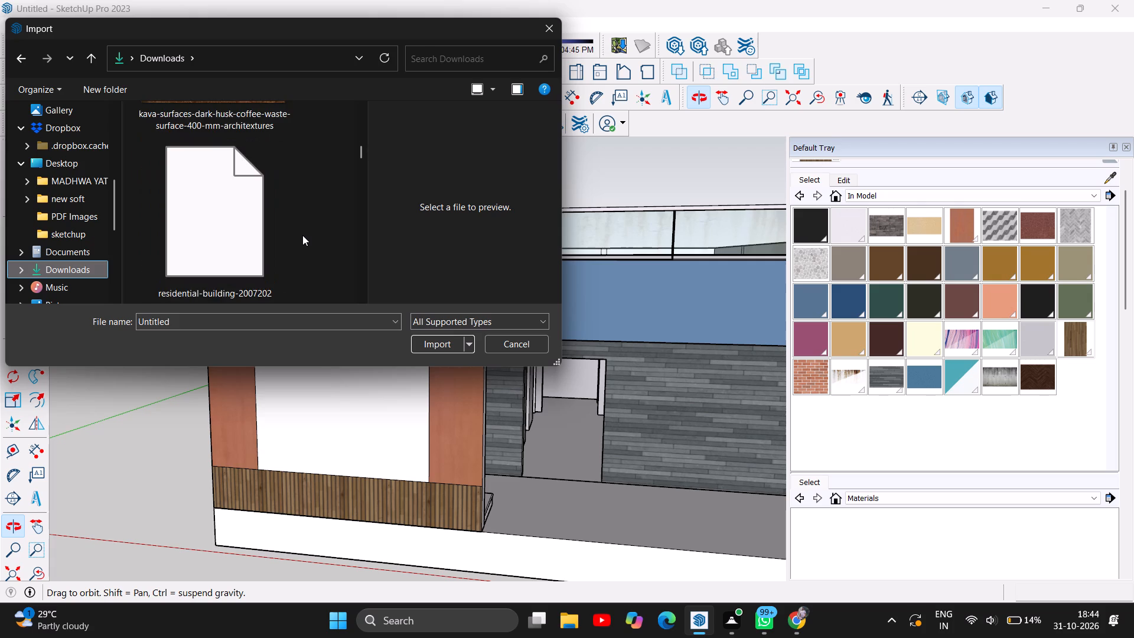
pyautogui.scroll(-10, 302, 235)
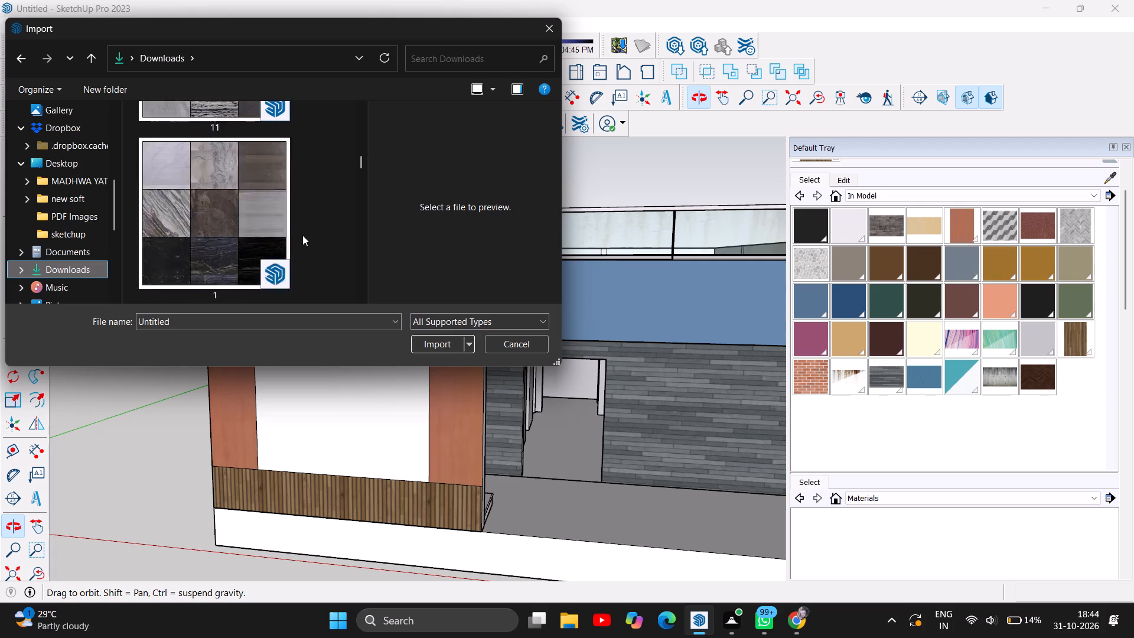
pyautogui.scroll(-6, 302, 235)
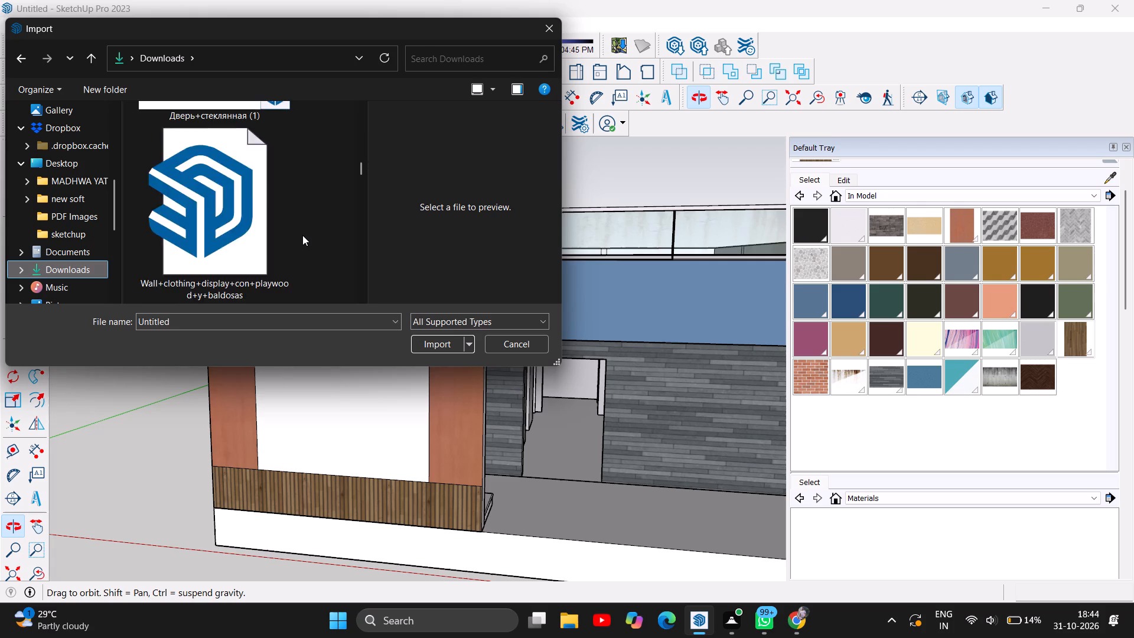
pyautogui.scroll(-5, 302, 235)
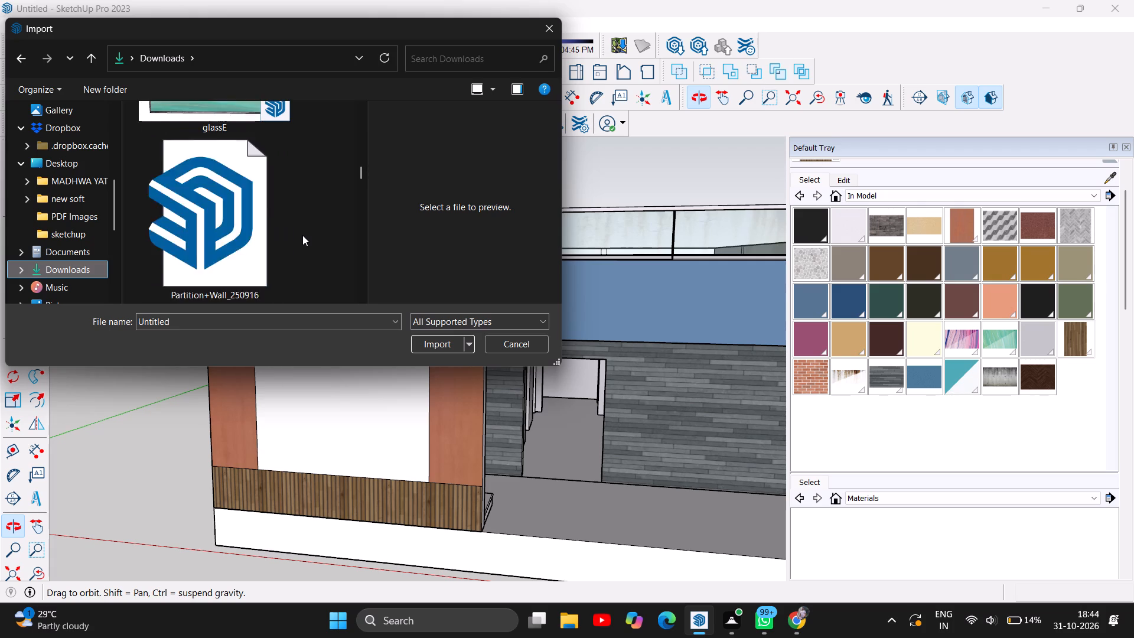
pyautogui.scroll(-3, 302, 235)
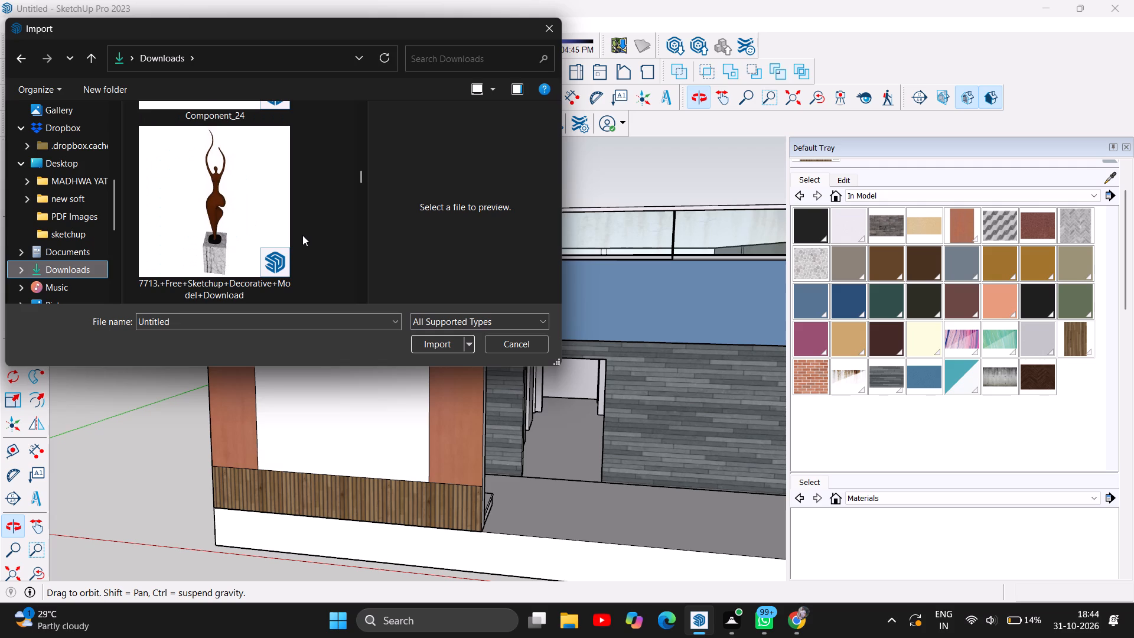
pyautogui.scroll(-4, 302, 235)
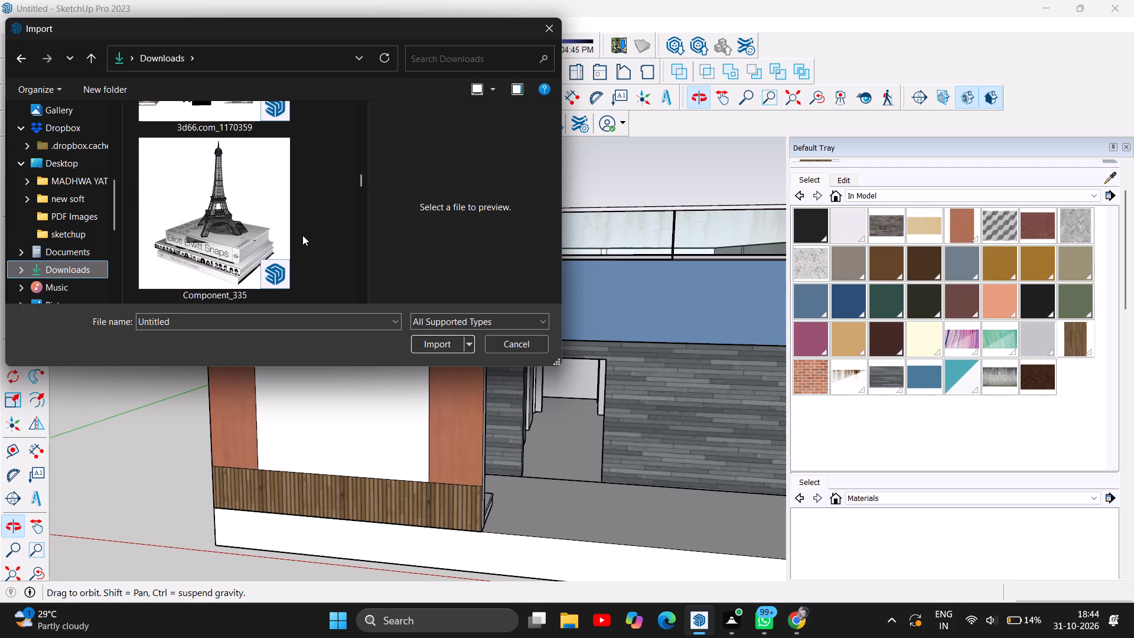
pyautogui.scroll(-4, 302, 235)
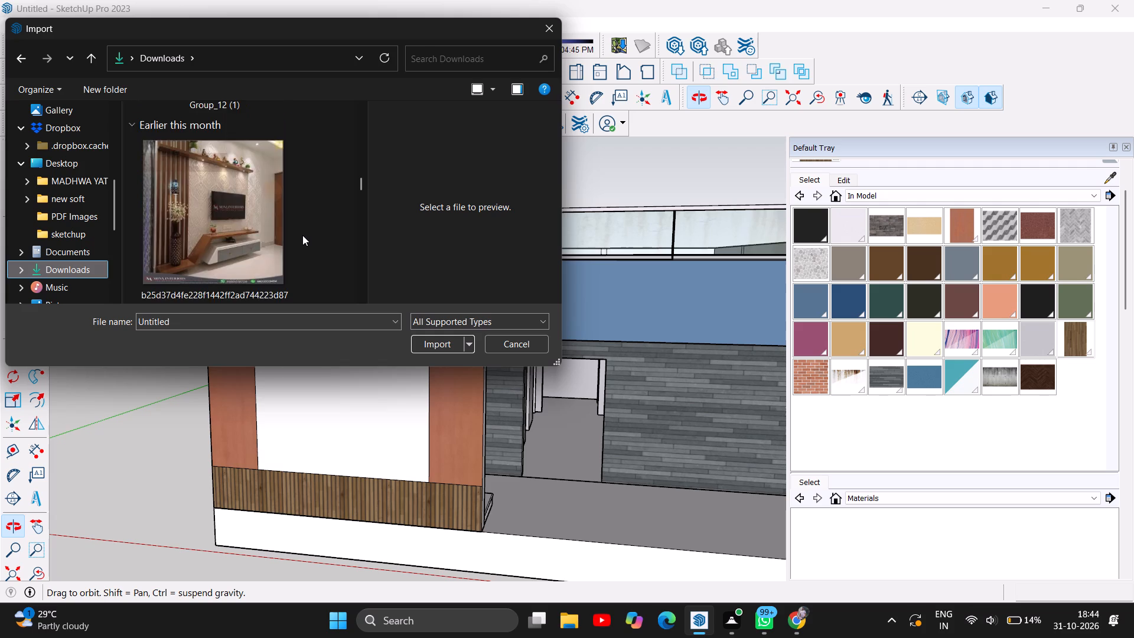
pyautogui.scroll(-4, 302, 235)
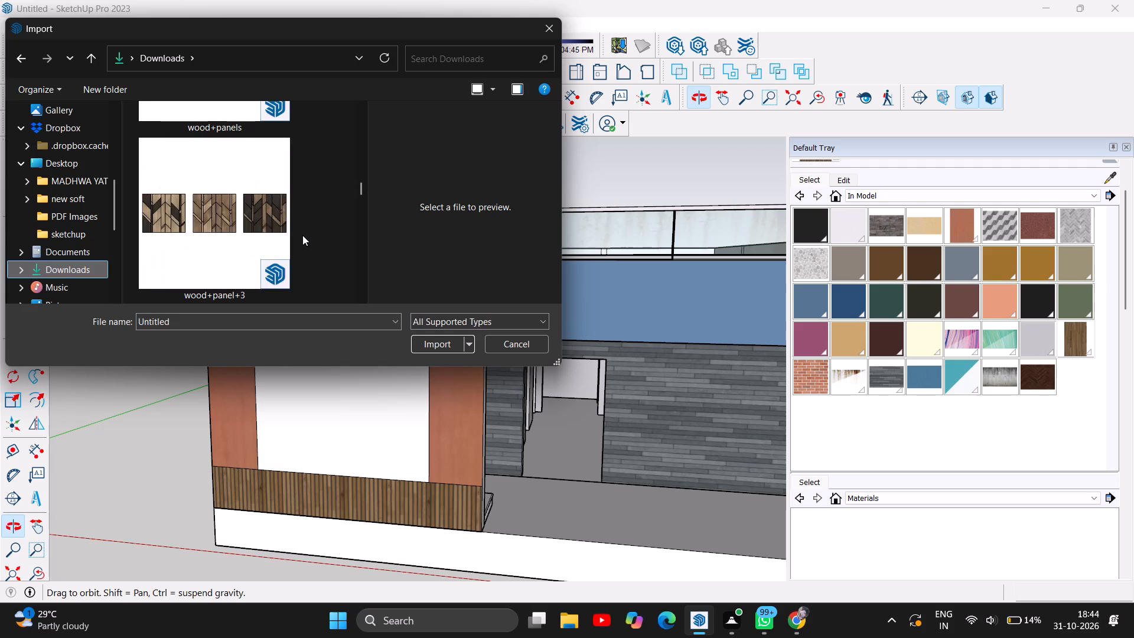
pyautogui.scroll(-4, 302, 235)
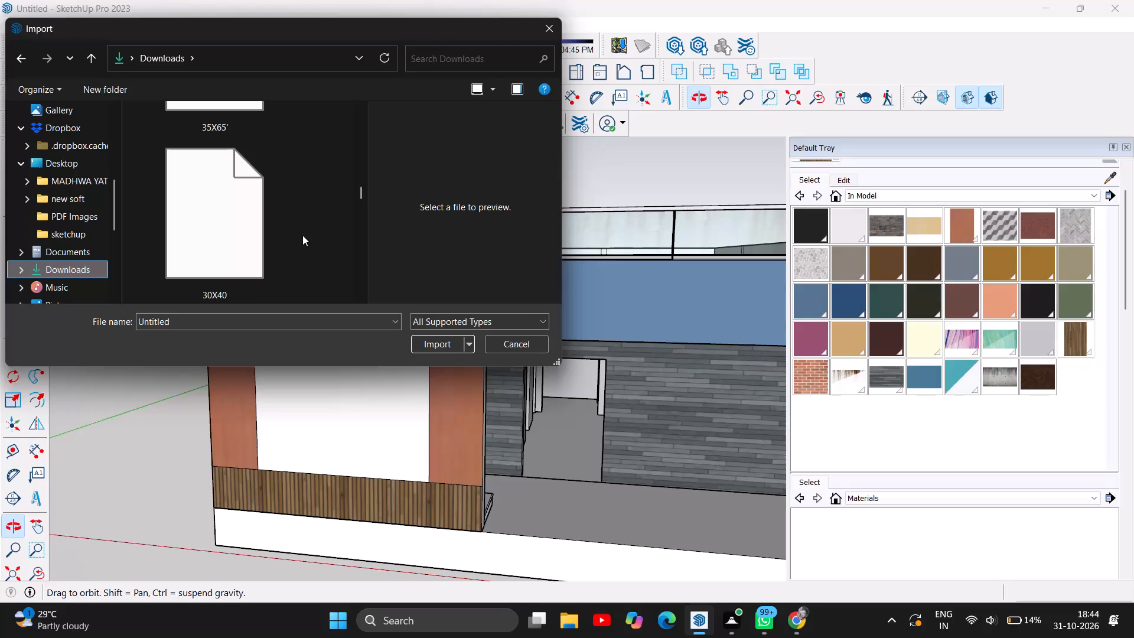
pyautogui.scroll(-2, 302, 235)
pyautogui.scroll(1, 302, 235)
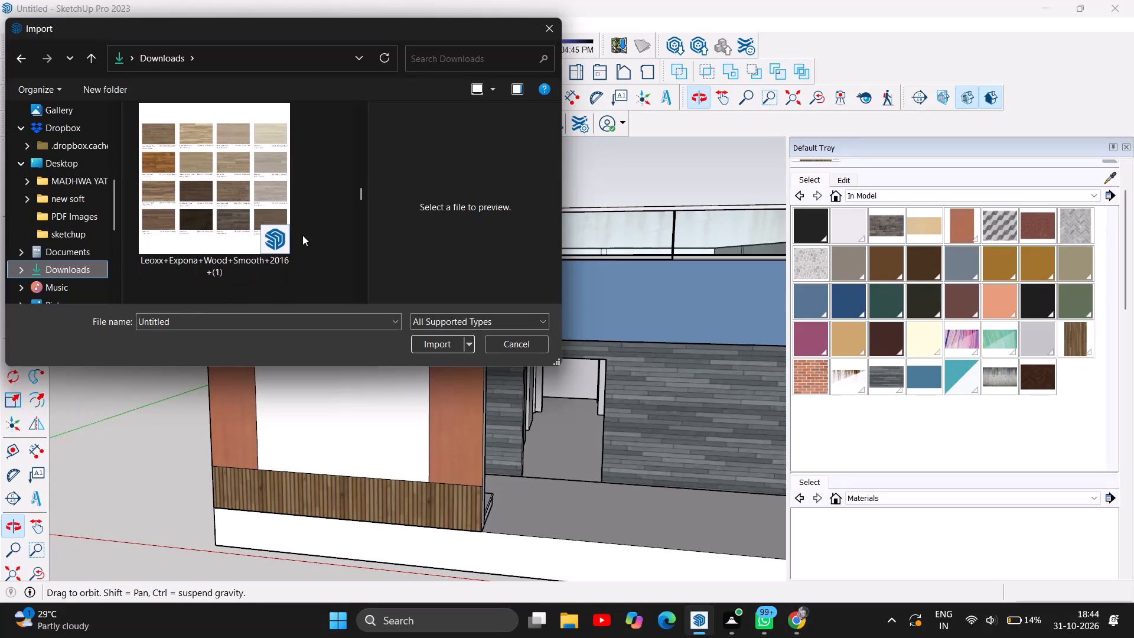
pyautogui.scroll(-4, 302, 235)
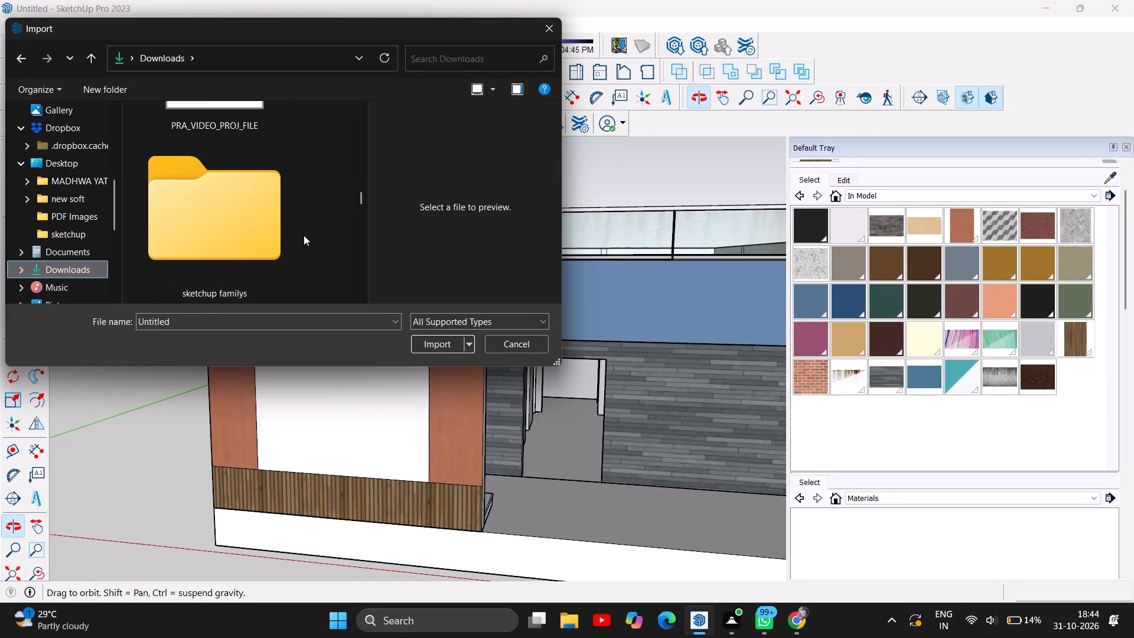
pyautogui.scroll(-1, 304, 235)
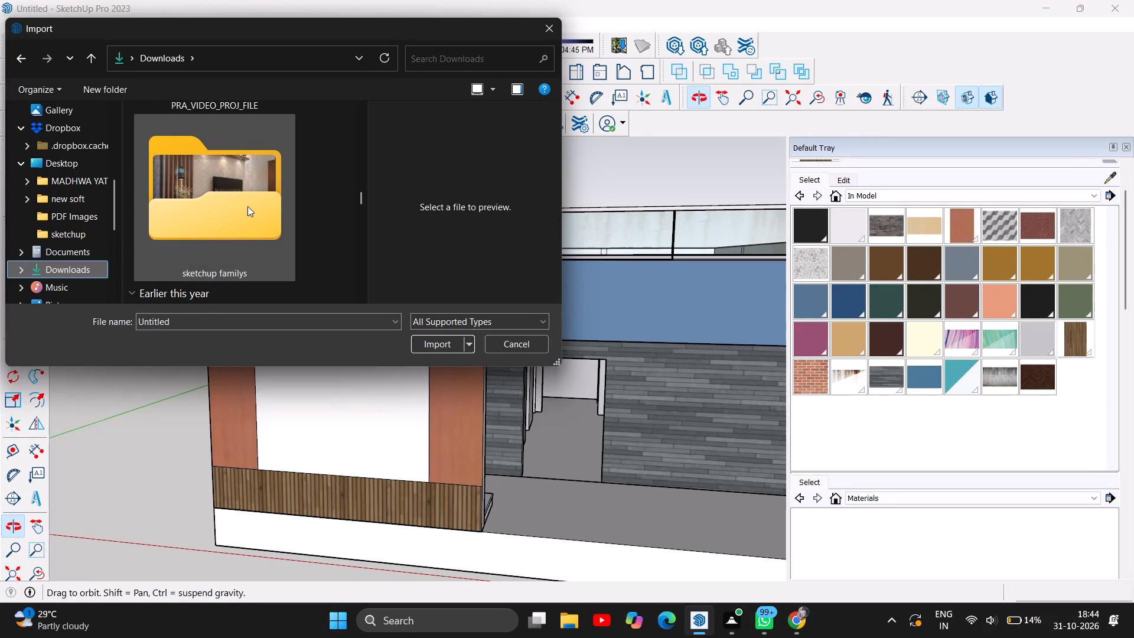
# Open the sketchup familys folder and preview its image, door collection and sofa files.
pyautogui.doubleClick(247, 206)
pyautogui.click(228, 154)
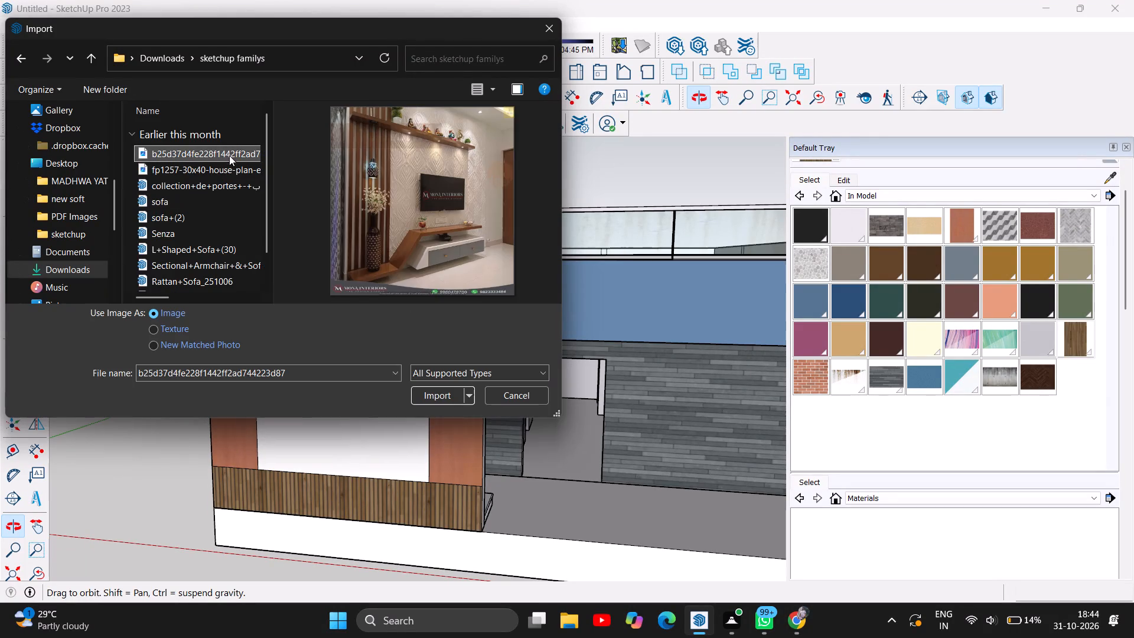
pyautogui.click(229, 173)
pyautogui.click(224, 190)
pyautogui.click(211, 208)
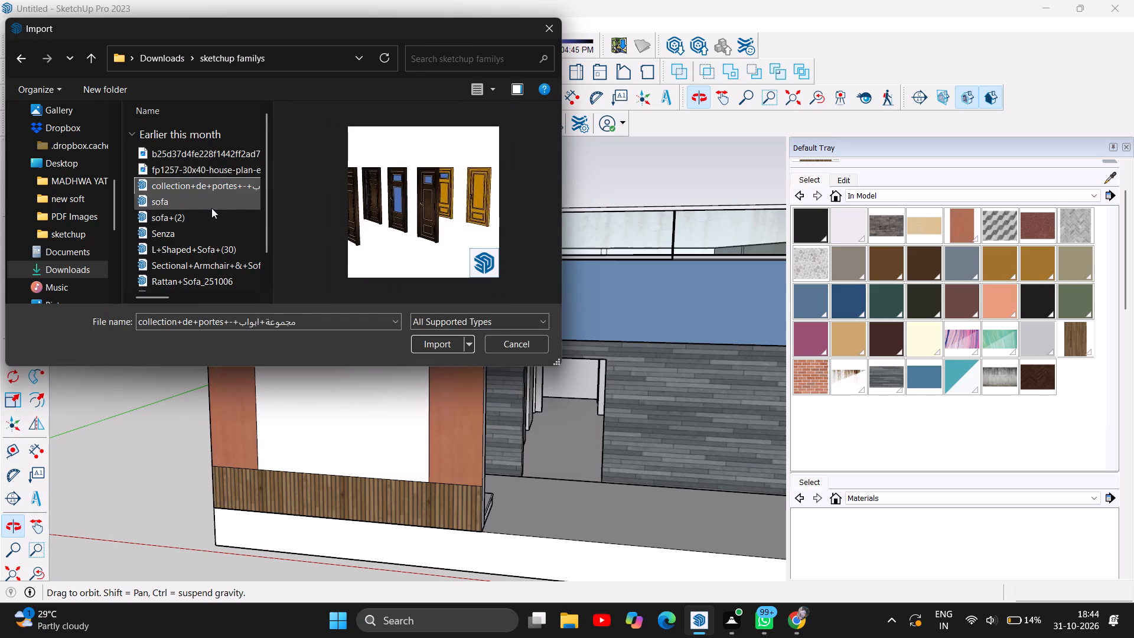
pyautogui.click(215, 187)
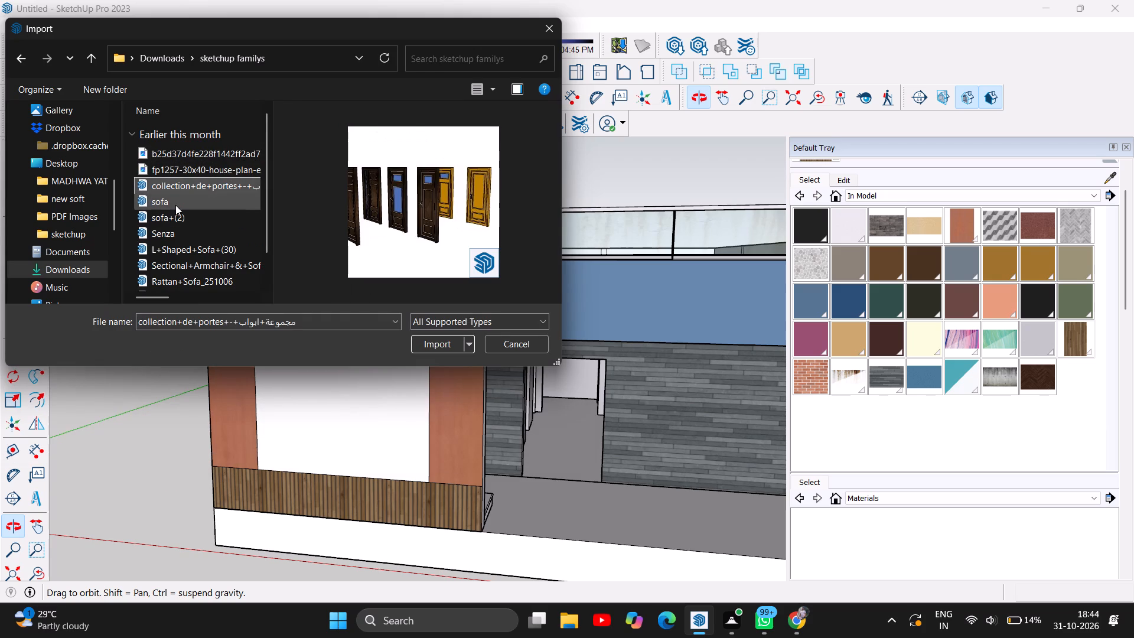
pyautogui.click(175, 205)
pyautogui.click(181, 221)
pyautogui.click(178, 241)
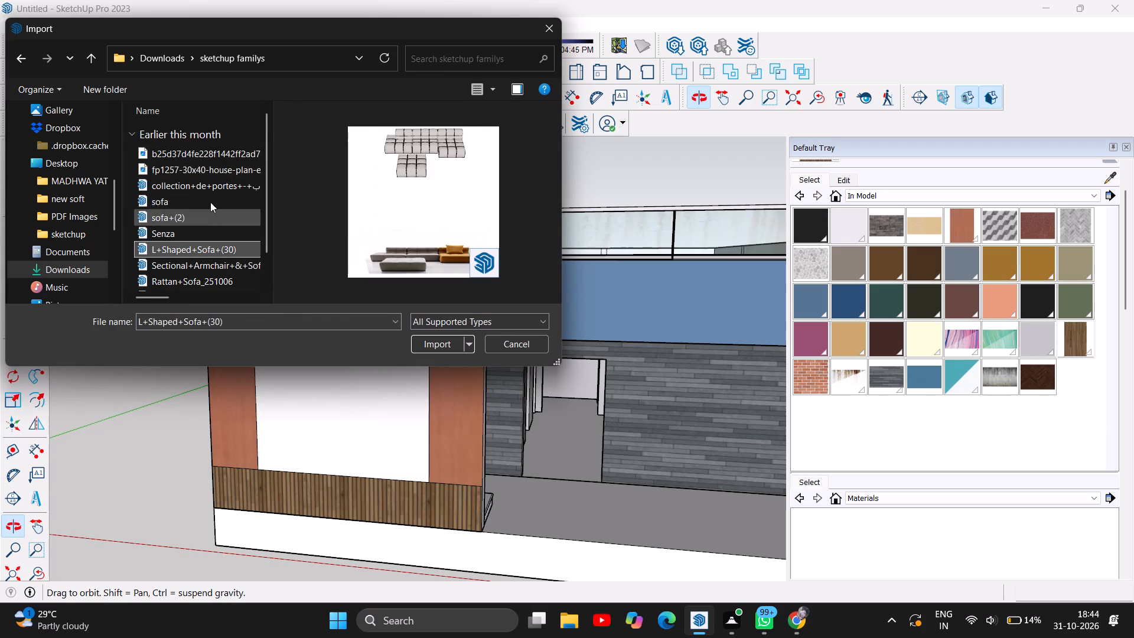
pyautogui.scroll(-1, 210, 202)
pyautogui.click(197, 227)
pyautogui.click(204, 253)
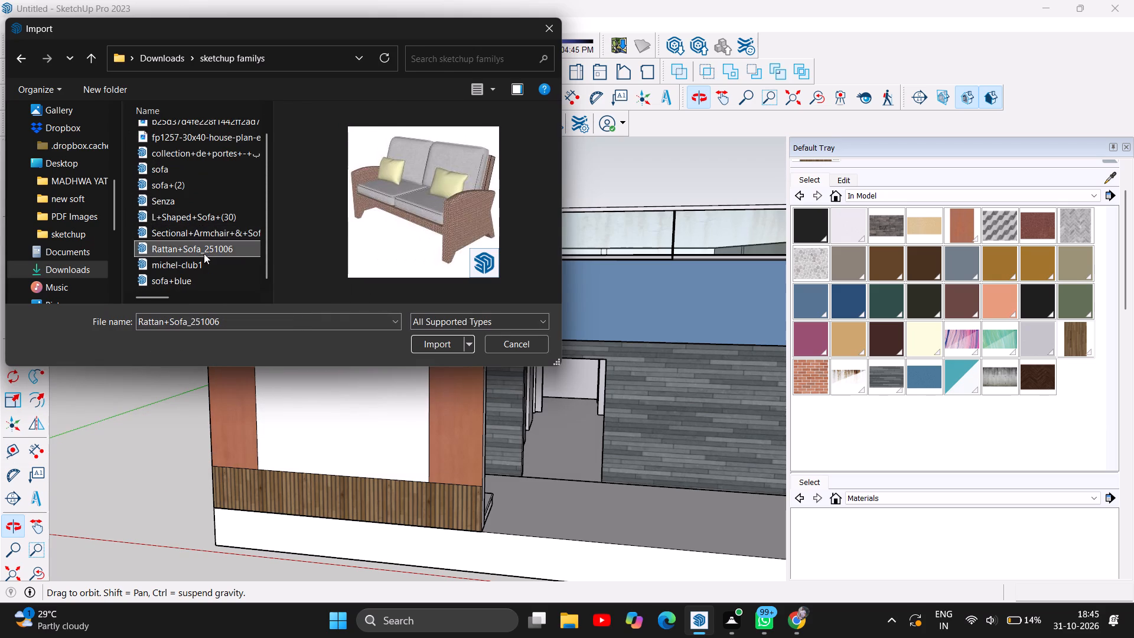
pyautogui.scroll(-1, 222, 203)
pyautogui.click(188, 257)
pyautogui.click(185, 277)
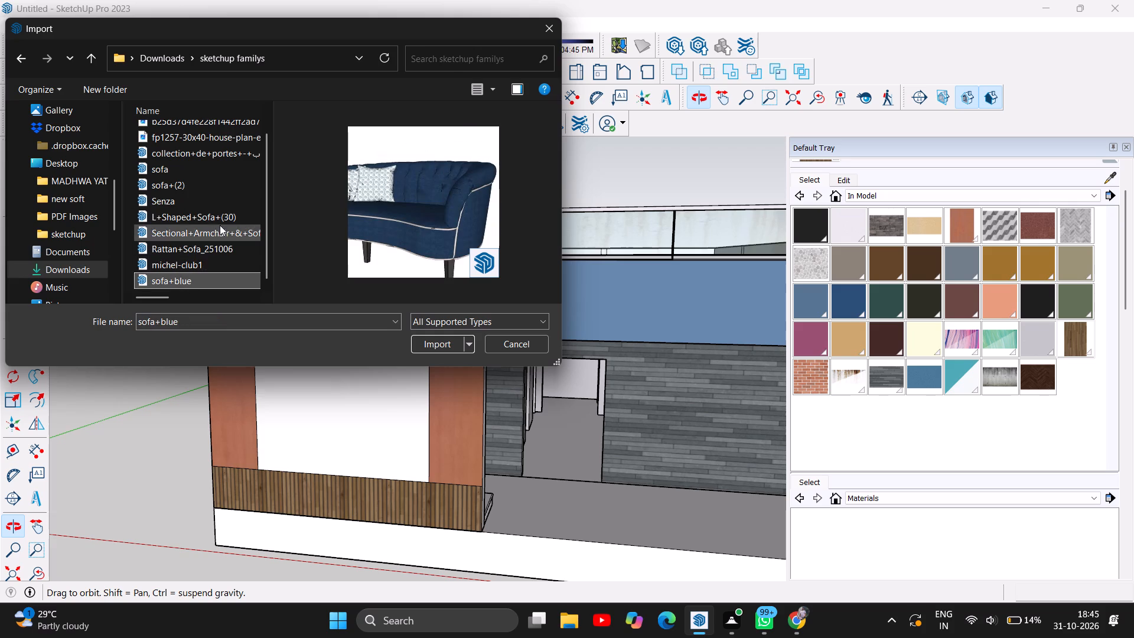
pyautogui.scroll(-3, 220, 210)
# Import the collection+de+portes door set and place it on the open ground beyond the balcony side of the house.
pyautogui.click(204, 152)
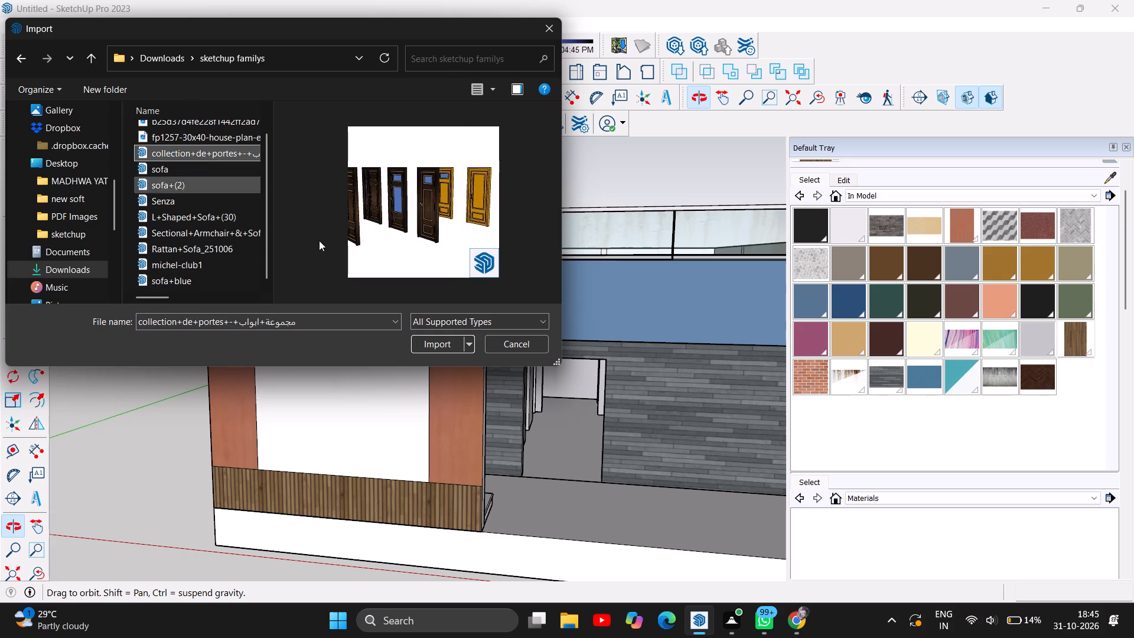
pyautogui.click(430, 349)
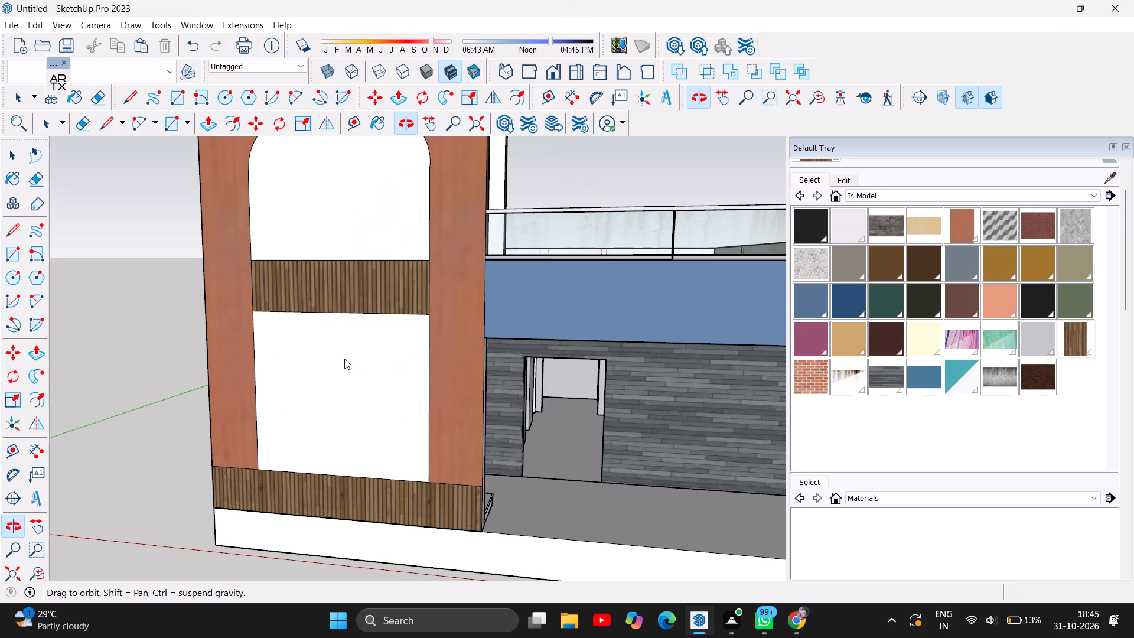
pyautogui.scroll(-3, 343, 359)
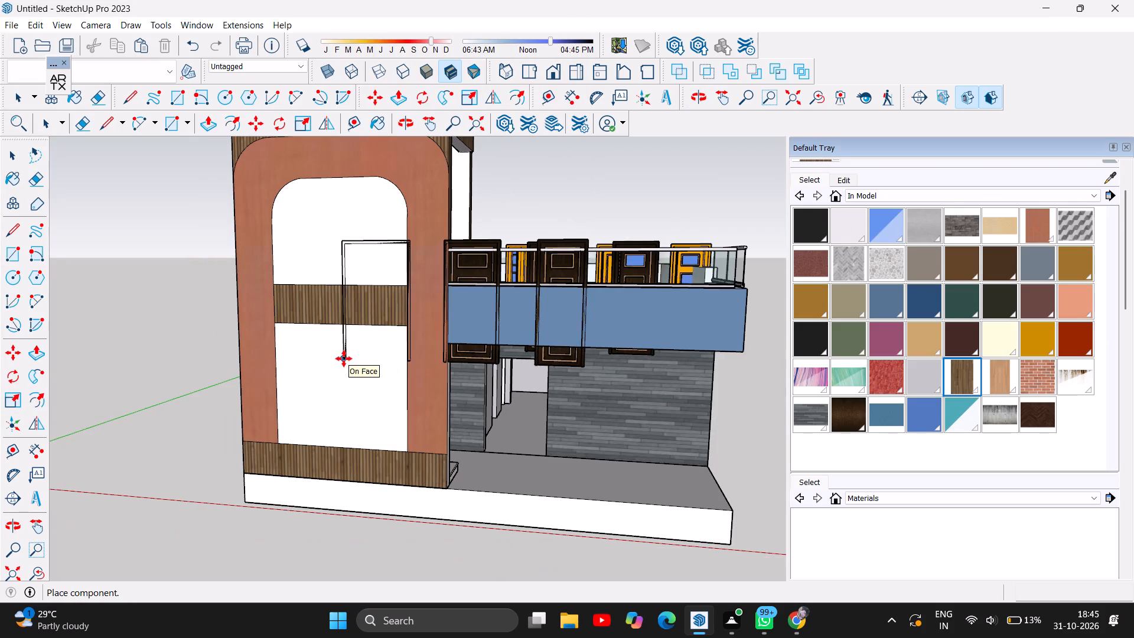
pyautogui.scroll(-5, 344, 358)
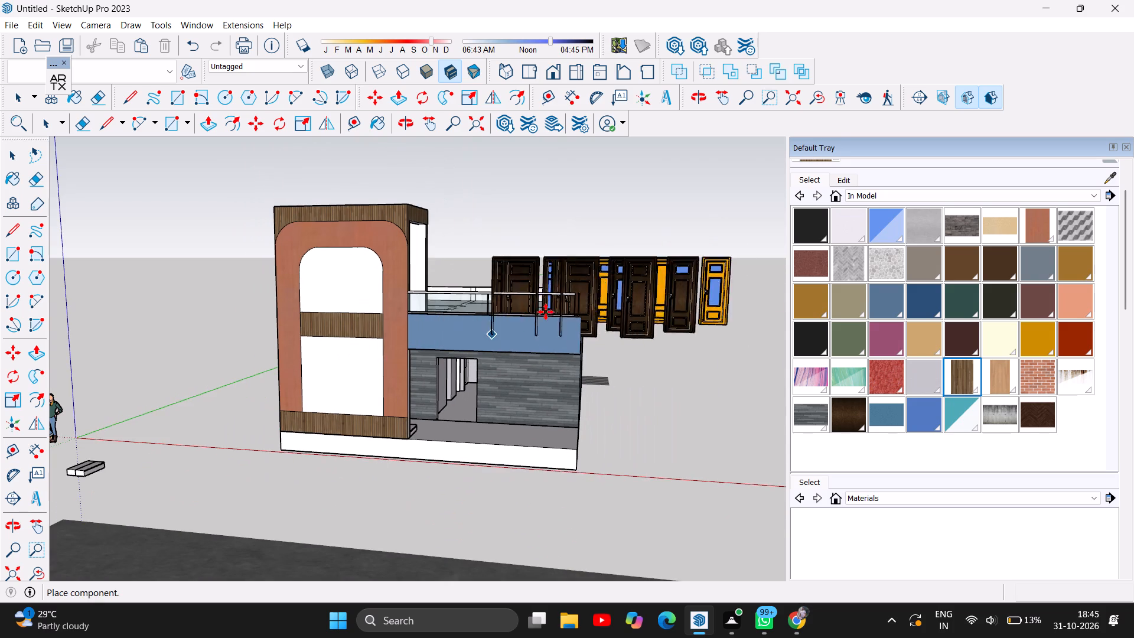
pyautogui.click(644, 337)
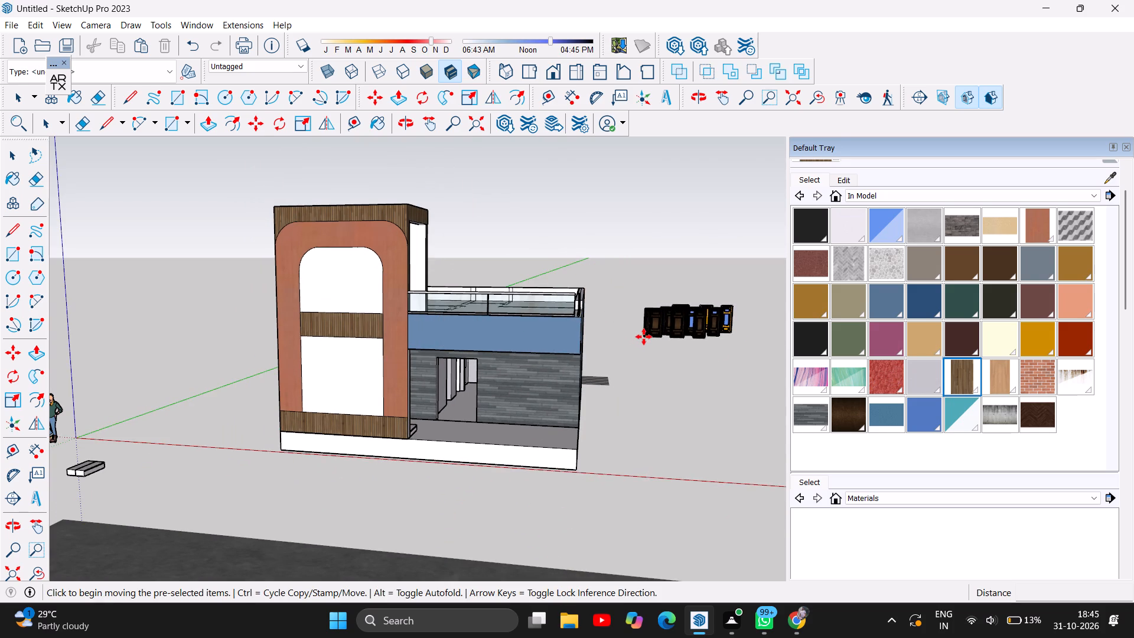
pyautogui.scroll(1, 761, 327)
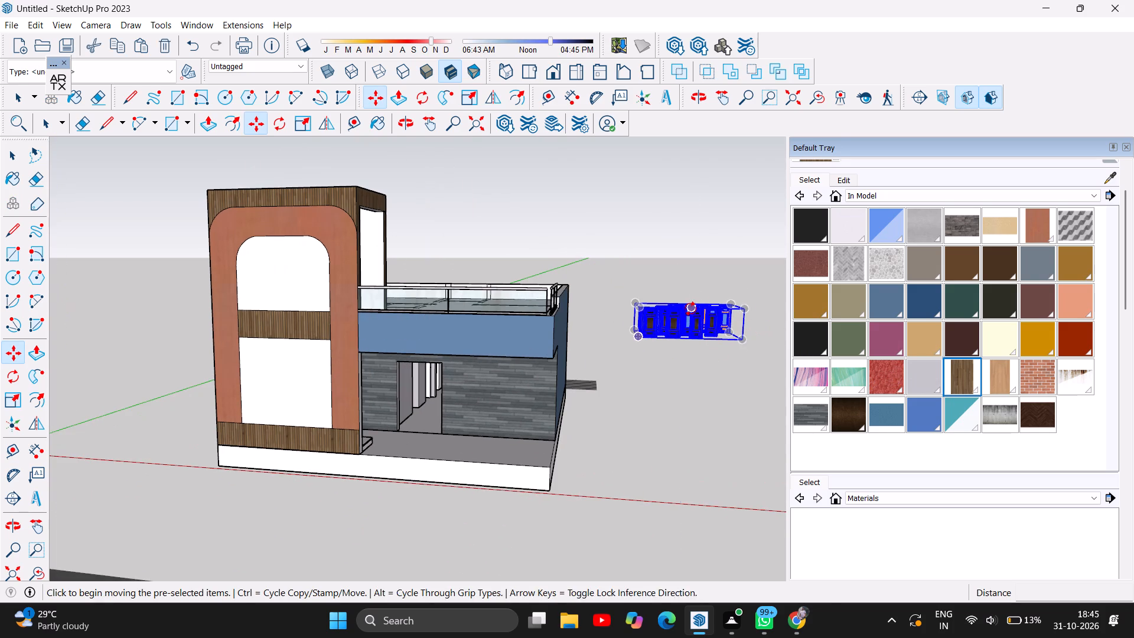
# Explode the imported door collection into separate doors.
pyautogui.rightClick(687, 316)
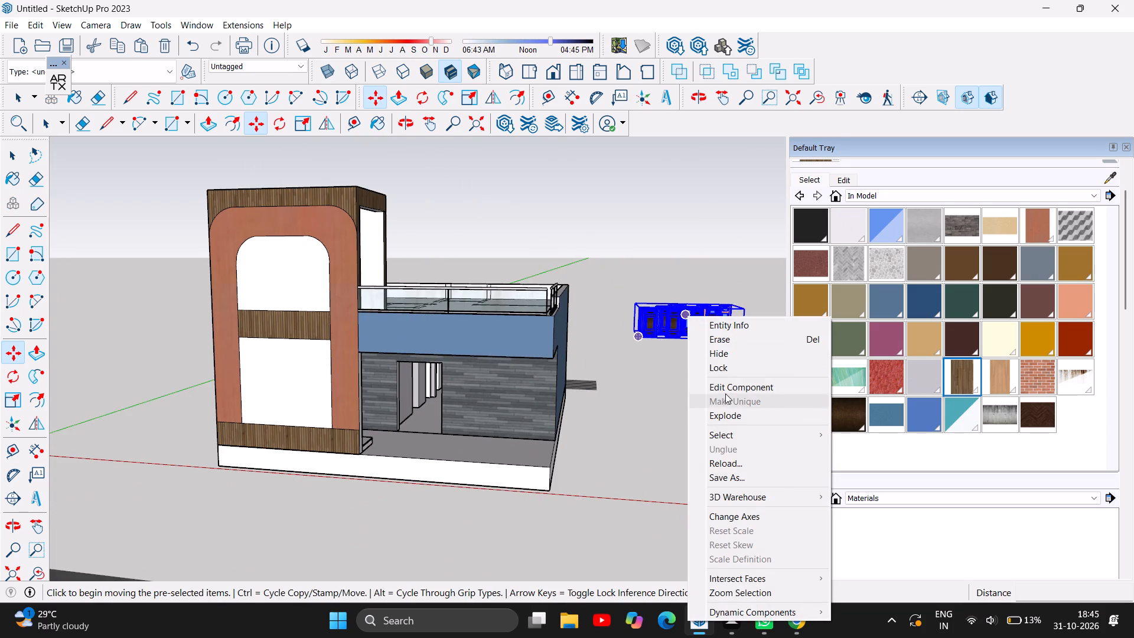
pyautogui.click(726, 417)
# Examine the door designs in the exploded collection, comparing the dark wood and yellow doors with and without glazing.
pyautogui.scroll(4, 709, 321)
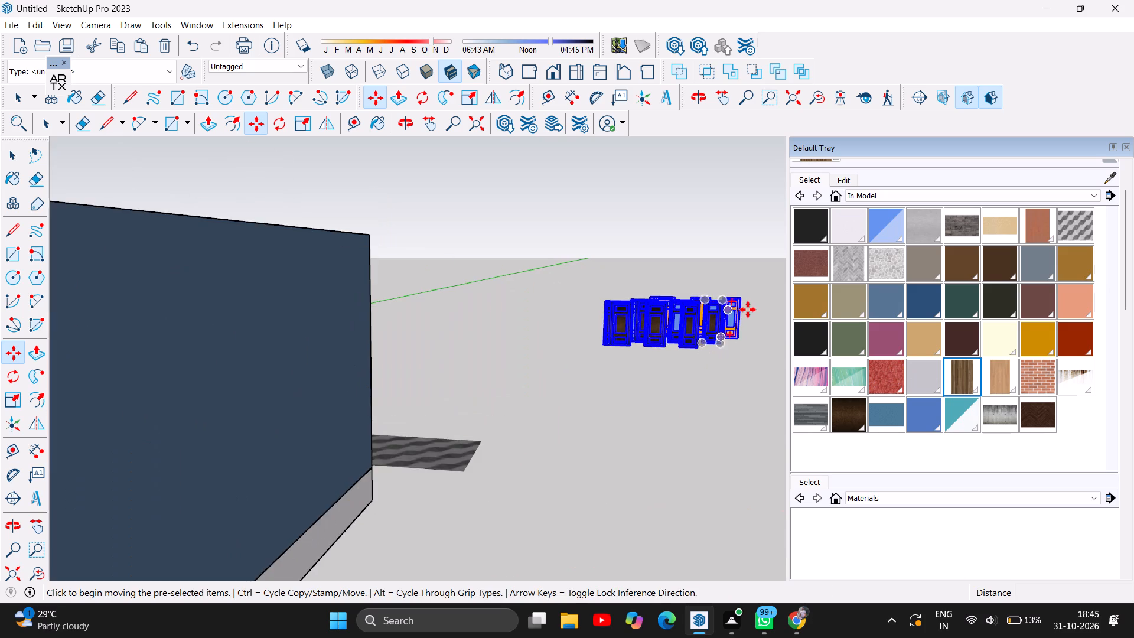
pyautogui.scroll(6, 748, 311)
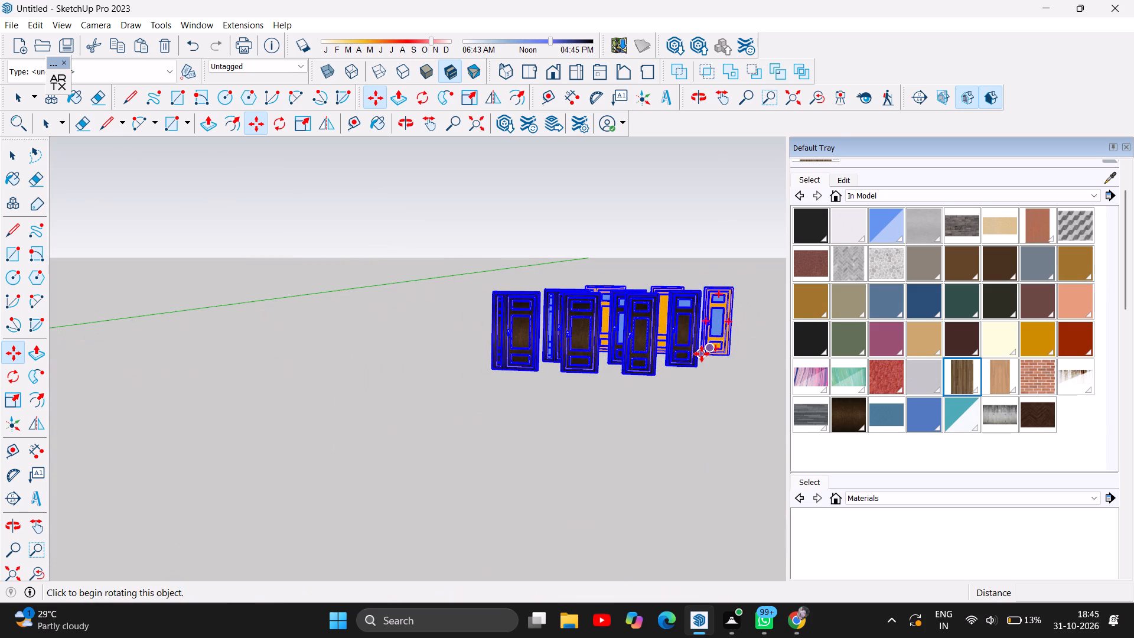
pyautogui.scroll(7, 702, 354)
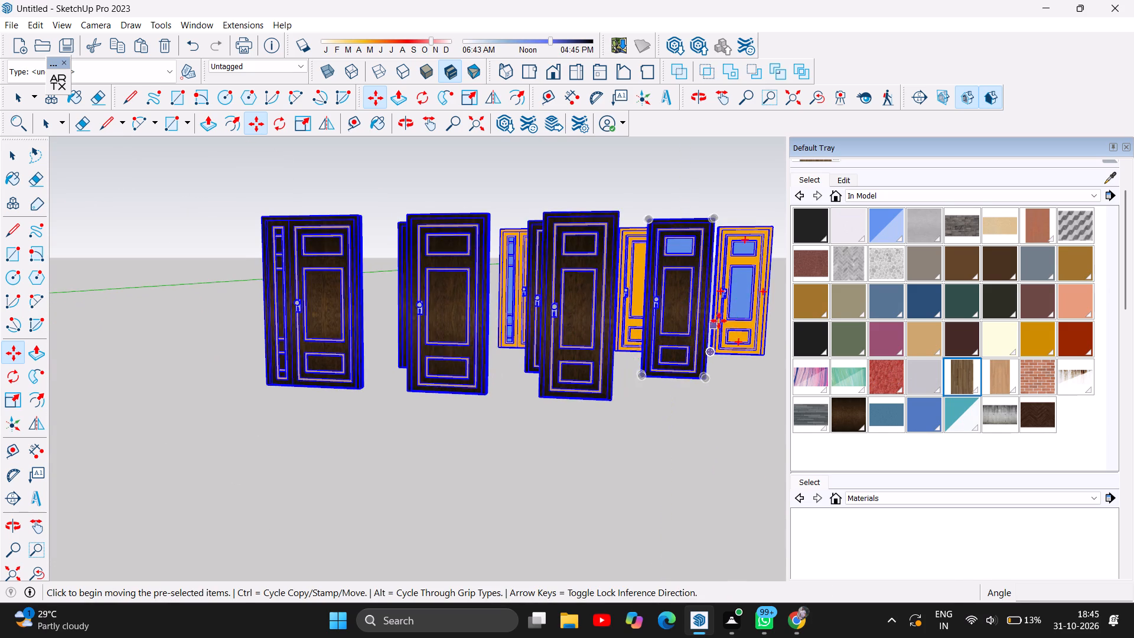
pyautogui.scroll(1, 724, 316)
pyautogui.scroll(-3, 583, 422)
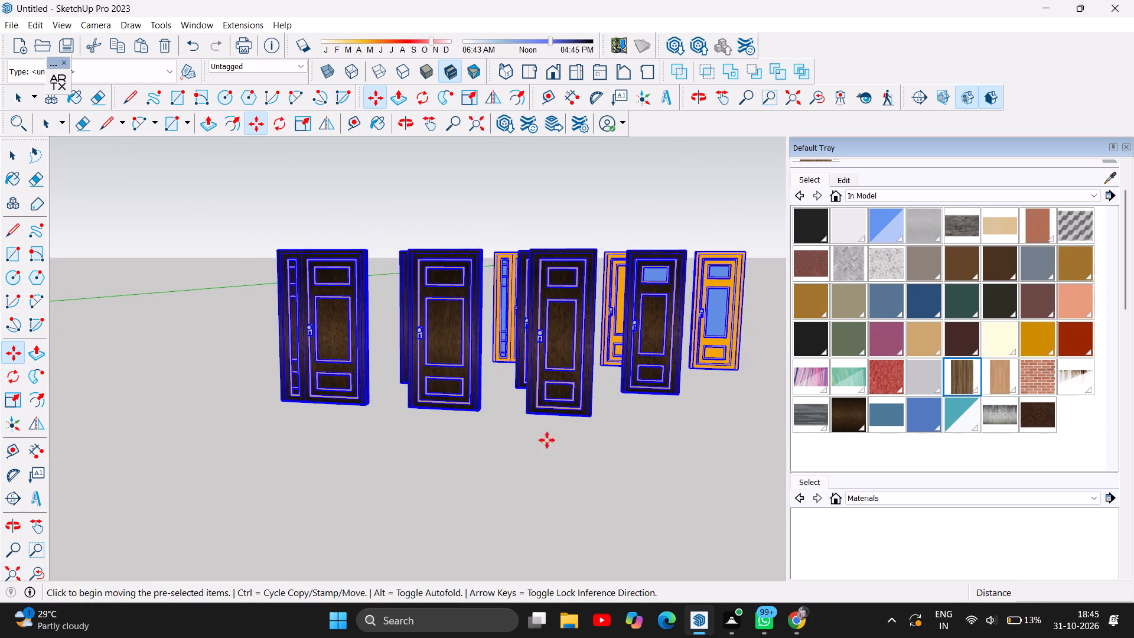
pyautogui.scroll(-6, 535, 455)
pyautogui.scroll(3, 553, 298)
pyautogui.scroll(4, 487, 326)
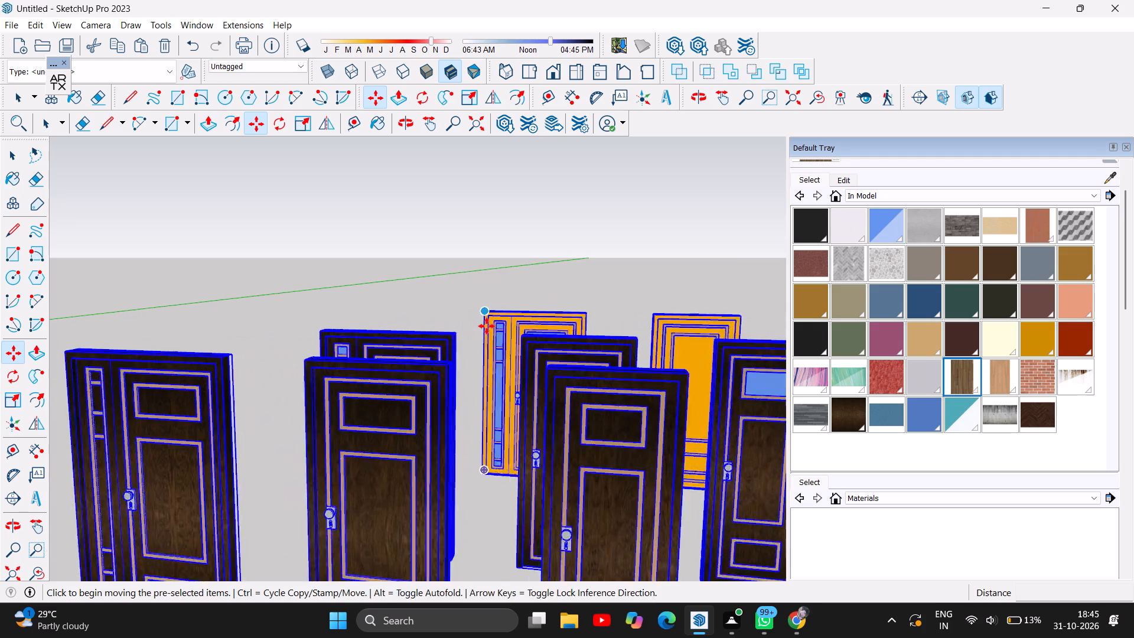
pyautogui.scroll(1, 487, 326)
pyautogui.scroll(2, 511, 373)
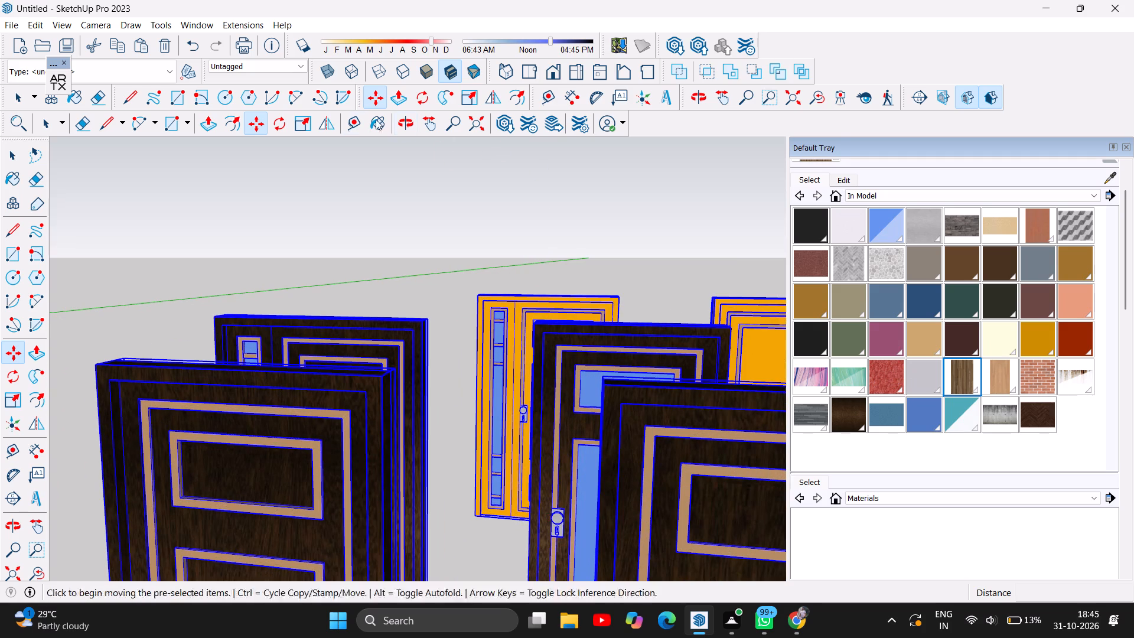
pyautogui.click(406, 123)
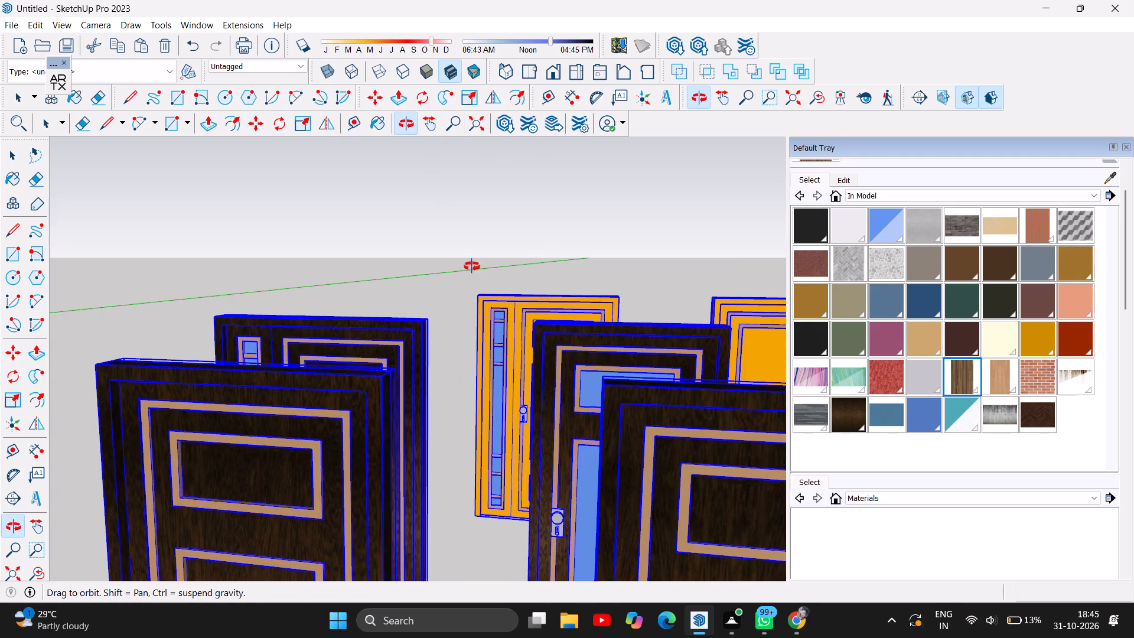
pyautogui.moveTo(472, 266); pyautogui.dragTo(490, 433)
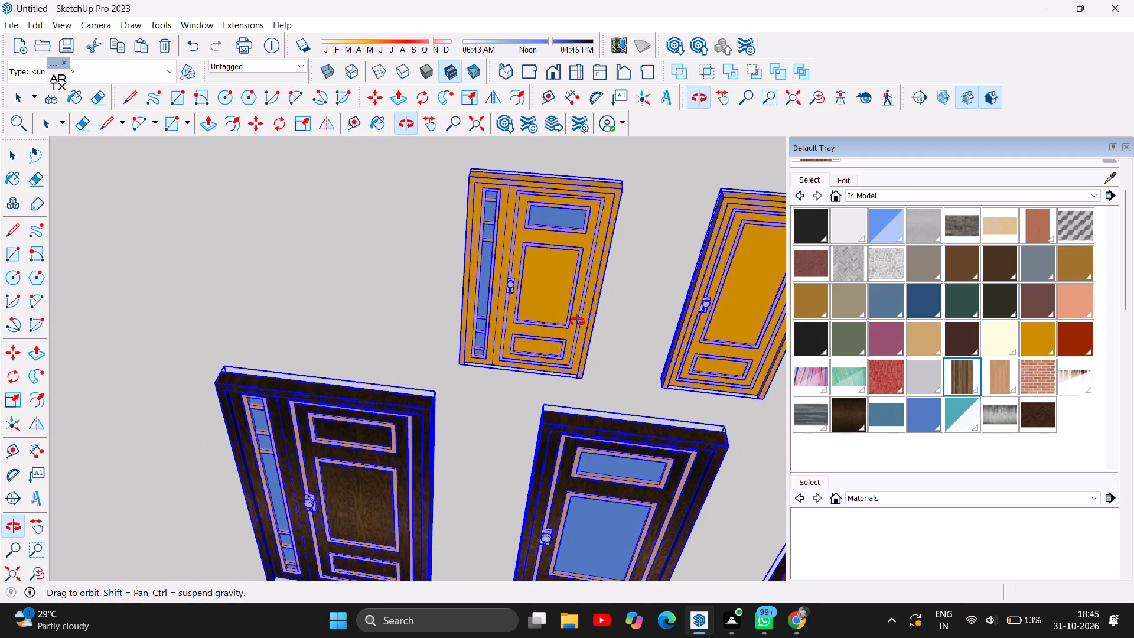
pyautogui.scroll(2, 580, 319)
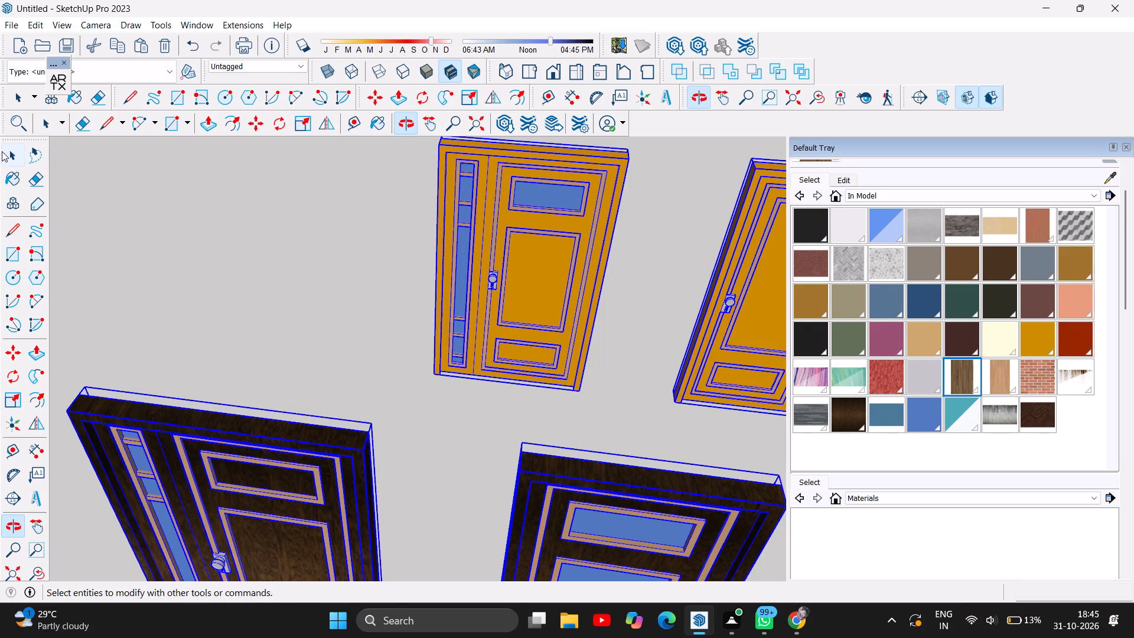
pyautogui.click(5, 150)
pyautogui.click(538, 288)
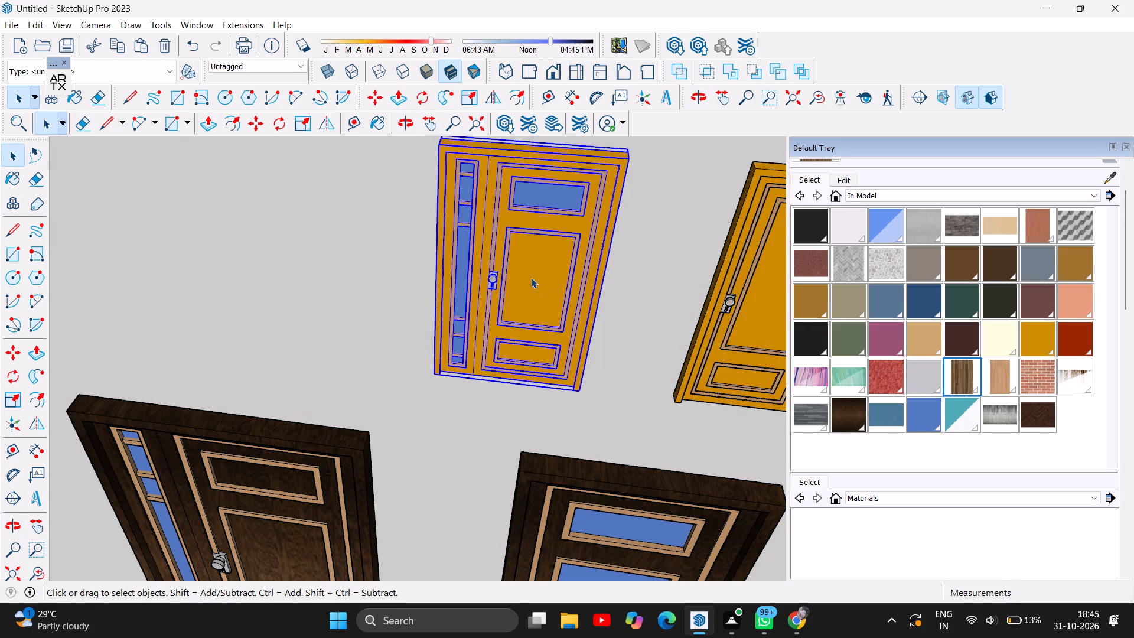
pyautogui.scroll(-3, 422, 288)
pyautogui.scroll(-1, 474, 255)
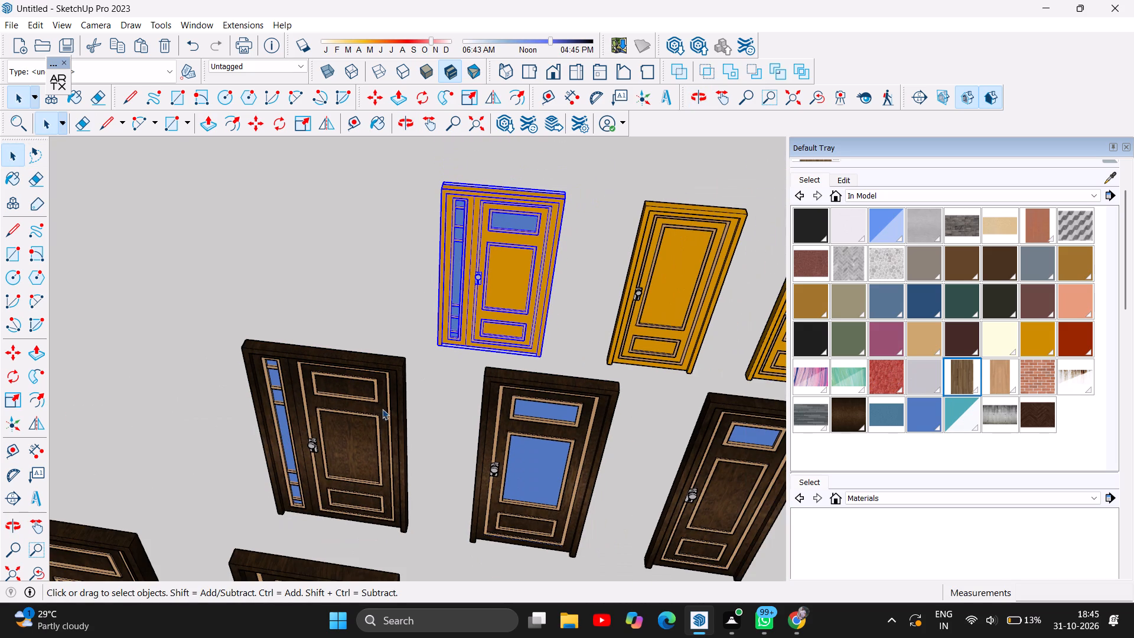
# Copy the dark wood door with the narrow glazed sidelight and paste the duplicate on open ground beside the collection.
pyautogui.click(381, 422)
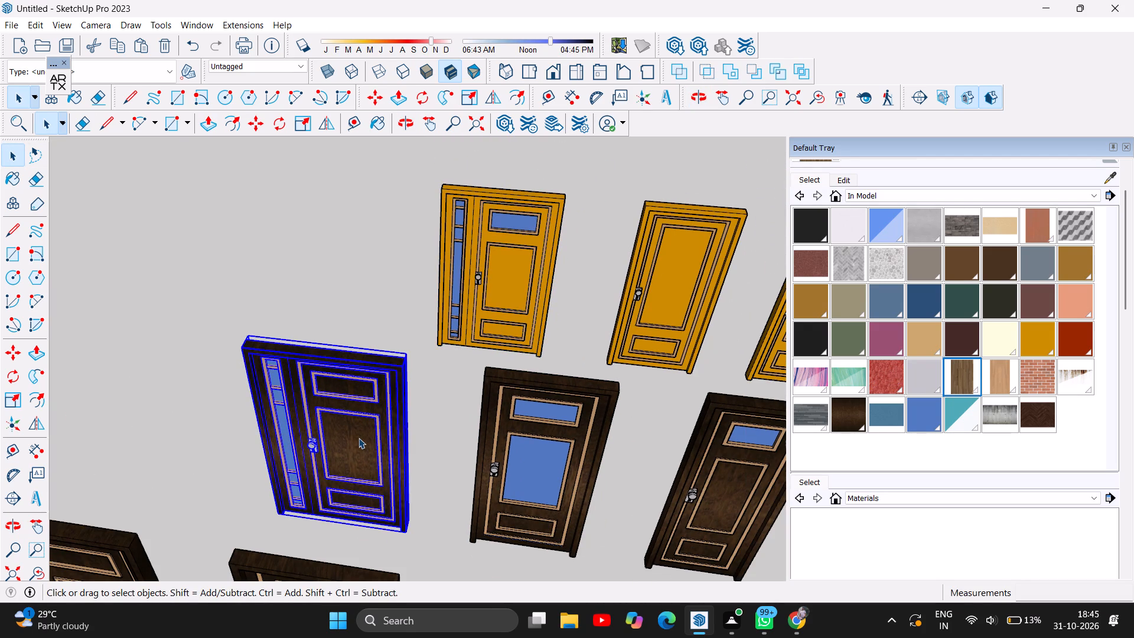
pyautogui.hotkey('ctrl', 'c')
pyautogui.hotkey('ctrl', 'v')
pyautogui.click(100, 372)
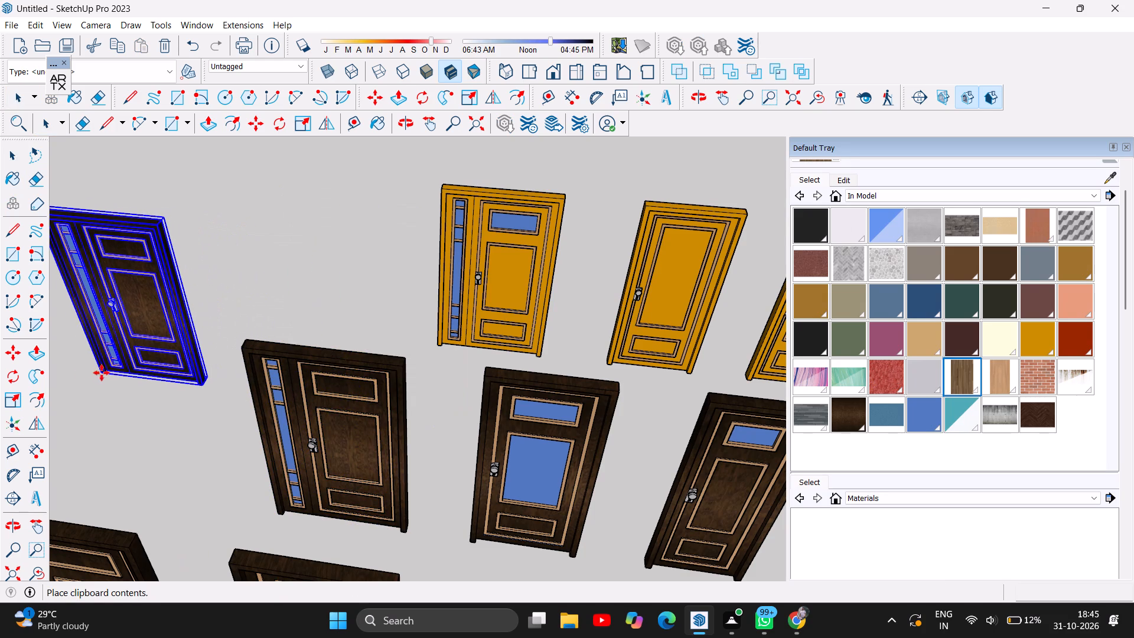
# Flip the pasted door across its width about the red plane so the glazed sidelight is on the opposite side.
pyautogui.click(335, 120)
pyautogui.click(148, 295)
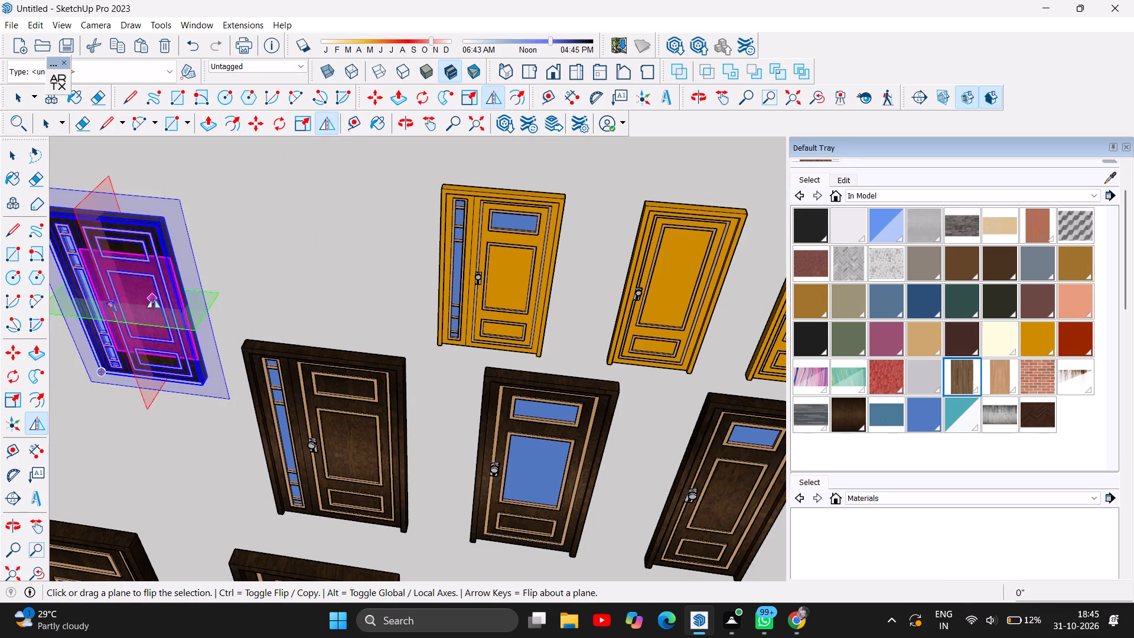
pyautogui.click(161, 298)
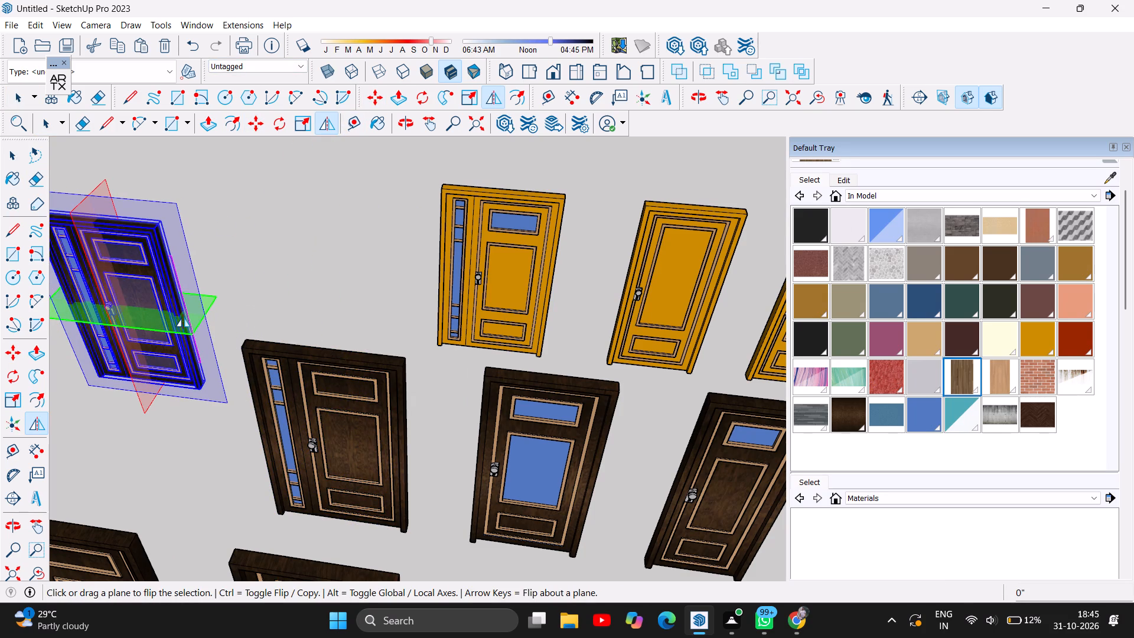
pyautogui.click(183, 318)
pyautogui.click(183, 318)
pyautogui.click(114, 320)
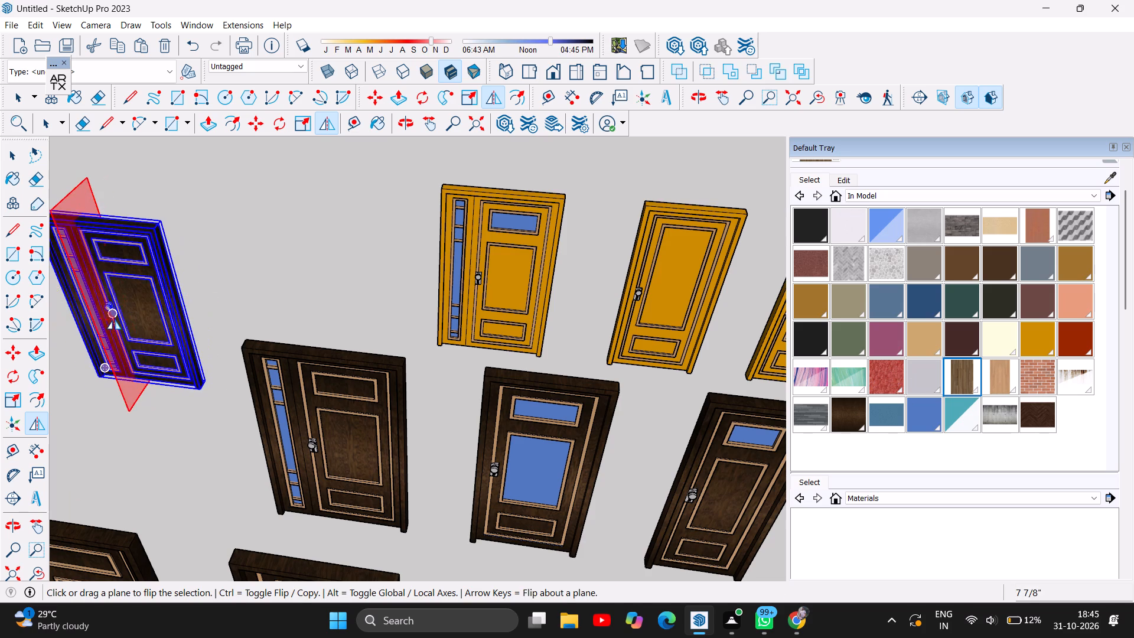
pyautogui.scroll(-4, 296, 266)
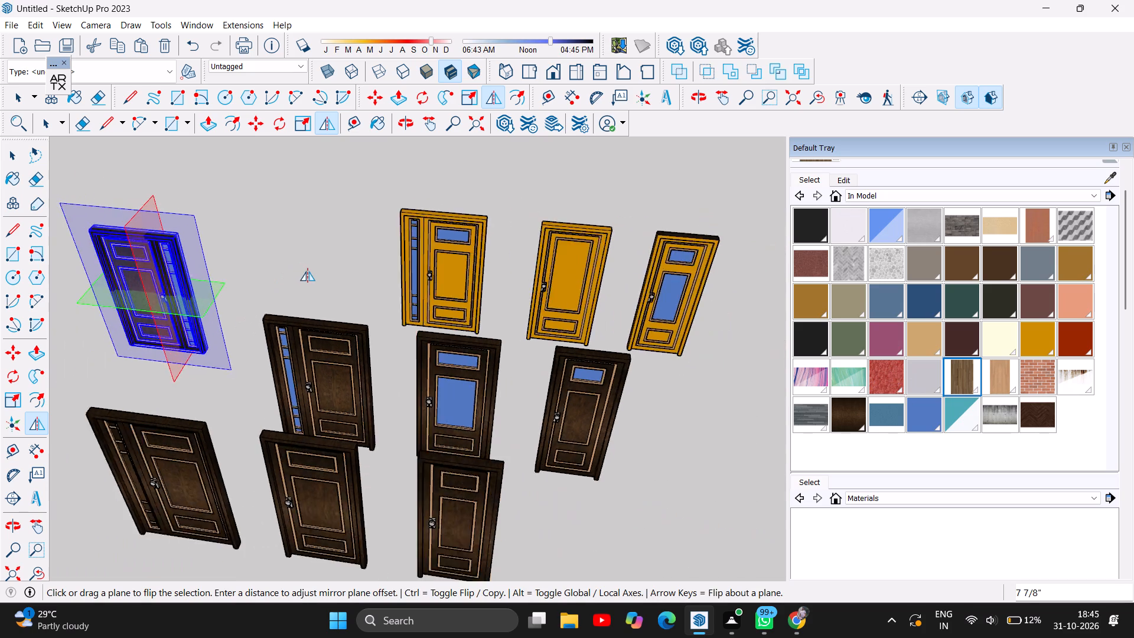
pyautogui.scroll(-11, 308, 271)
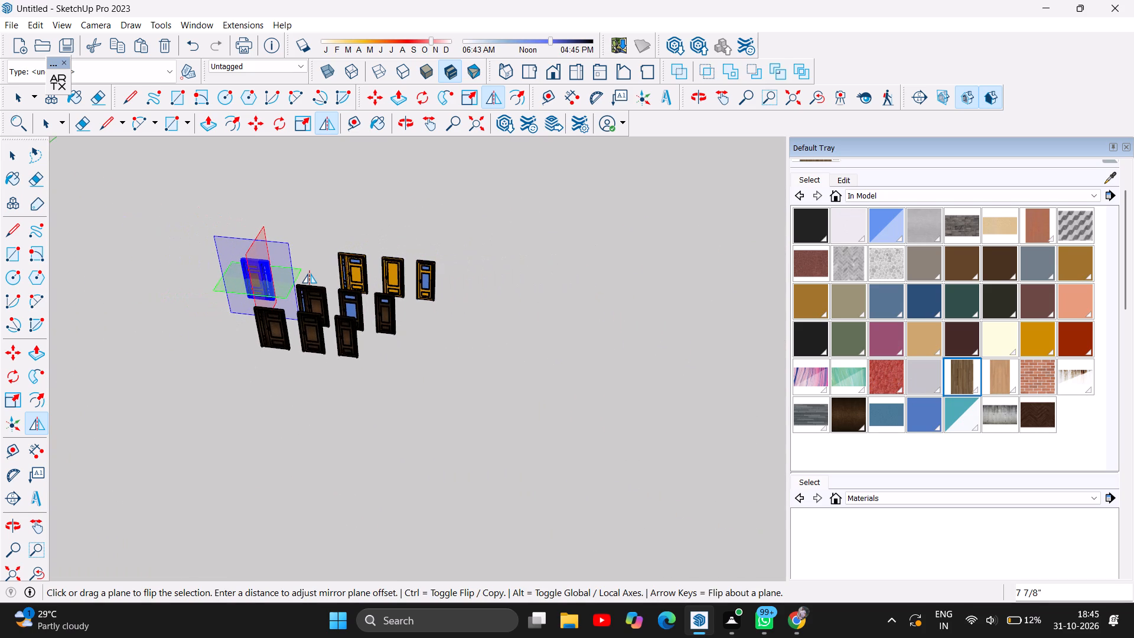
pyautogui.click(14, 159)
pyautogui.click(193, 191)
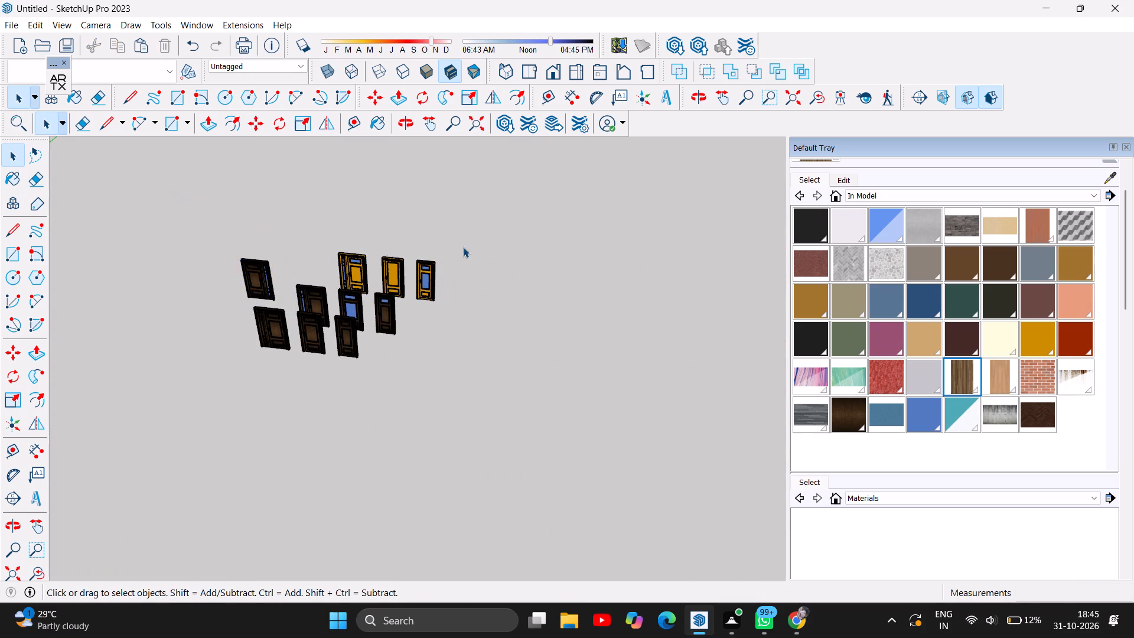
# Move the flipped door copy about 143' from the collection to the open ground in front of the house porch.
pyautogui.scroll(-10, 656, 265)
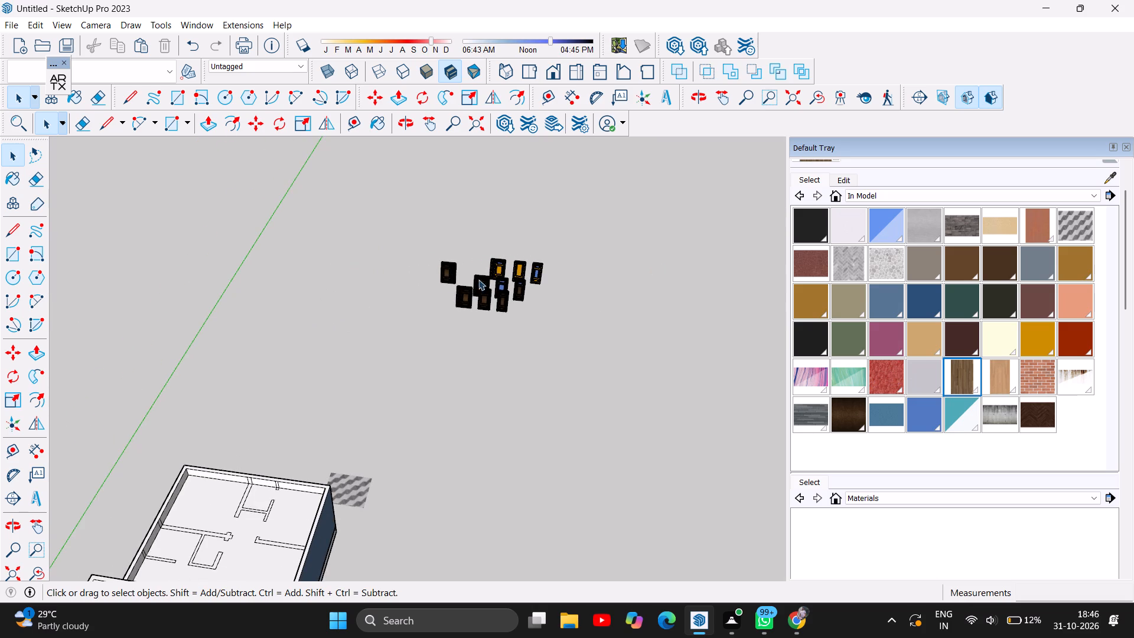
pyautogui.click(442, 277)
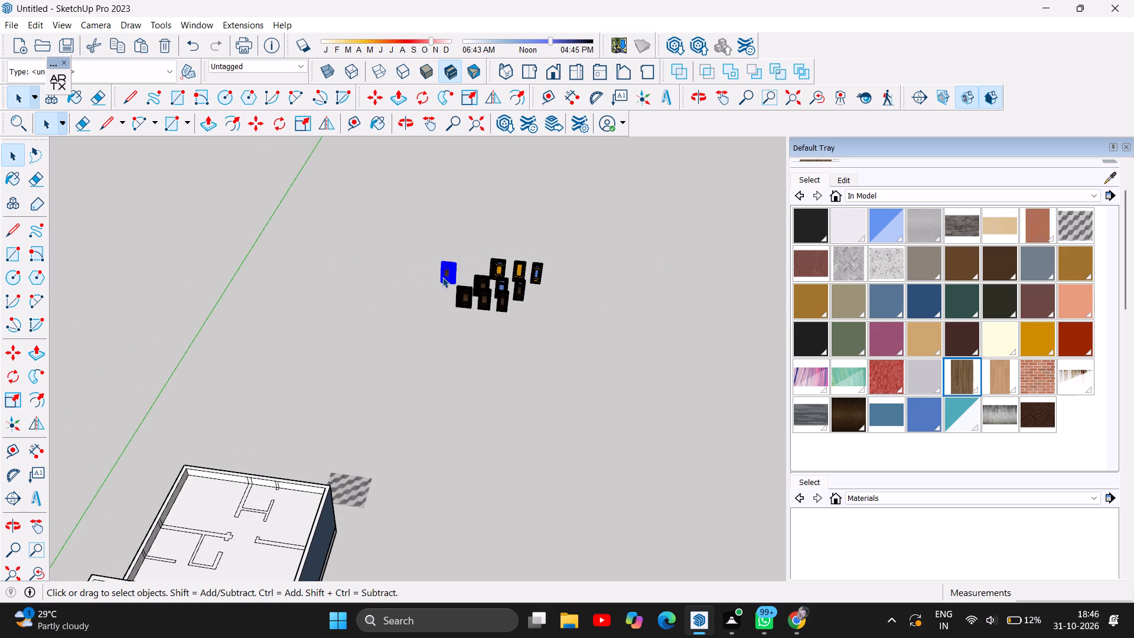
pyautogui.click(379, 100)
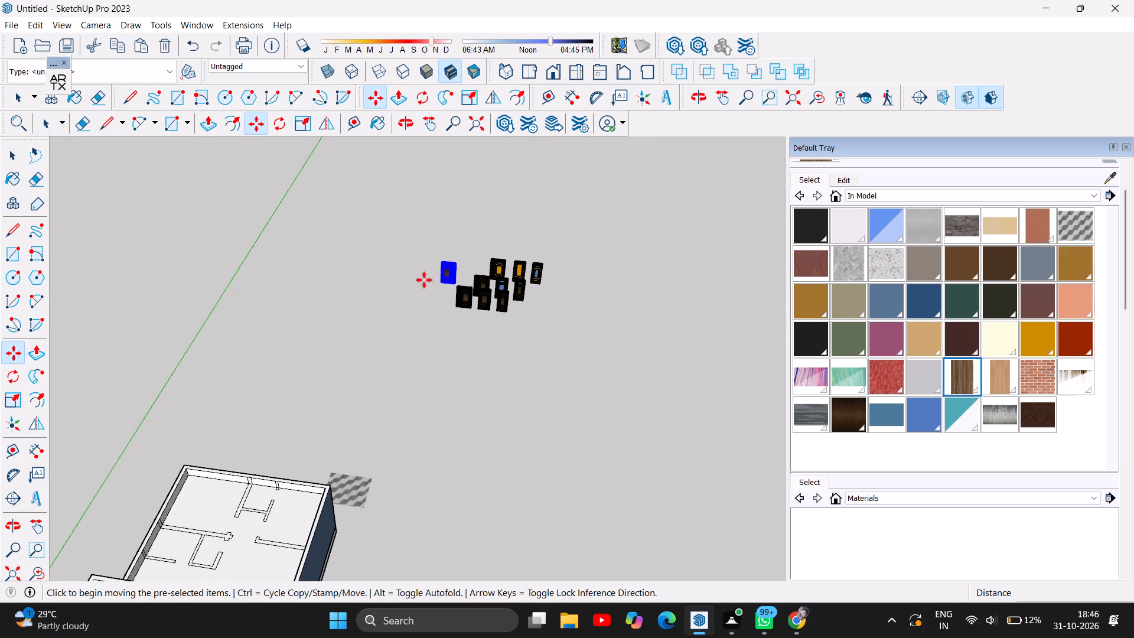
pyautogui.click(446, 268)
pyautogui.scroll(-2, 422, 289)
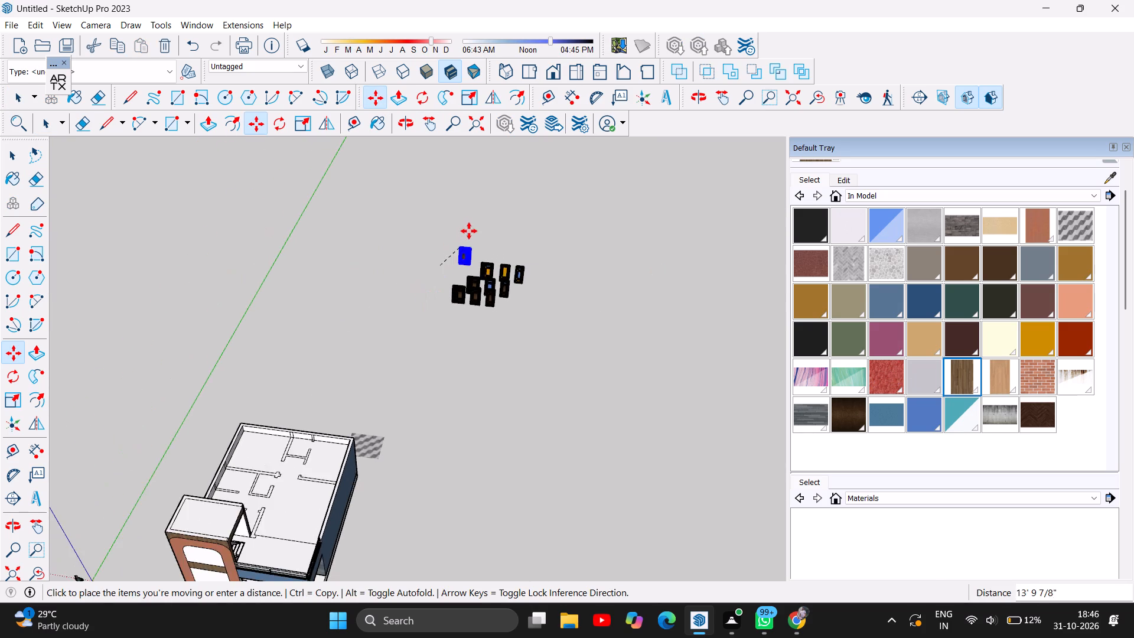
pyautogui.scroll(-6, 469, 231)
pyautogui.scroll(4, 357, 483)
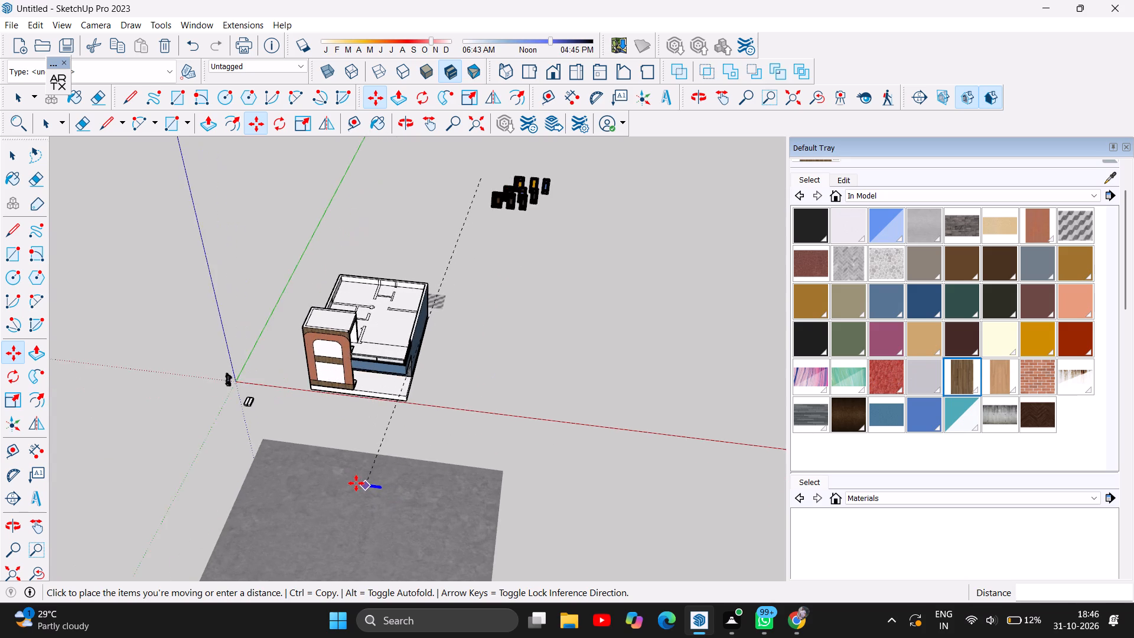
pyautogui.scroll(10, 356, 483)
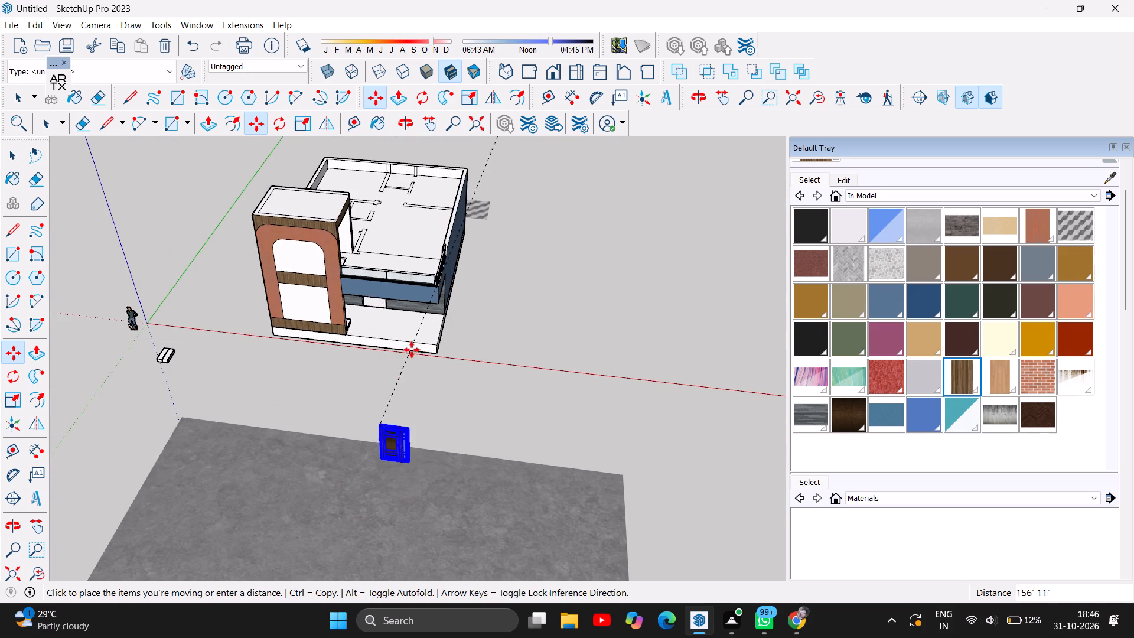
pyautogui.scroll(6, 384, 315)
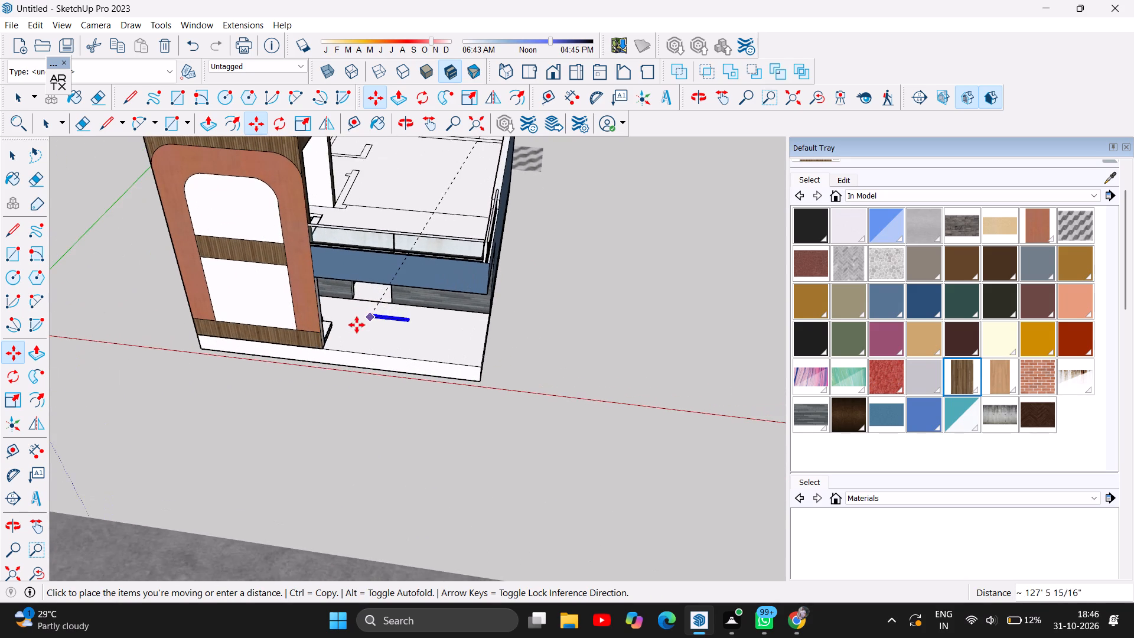
pyautogui.scroll(13, 354, 327)
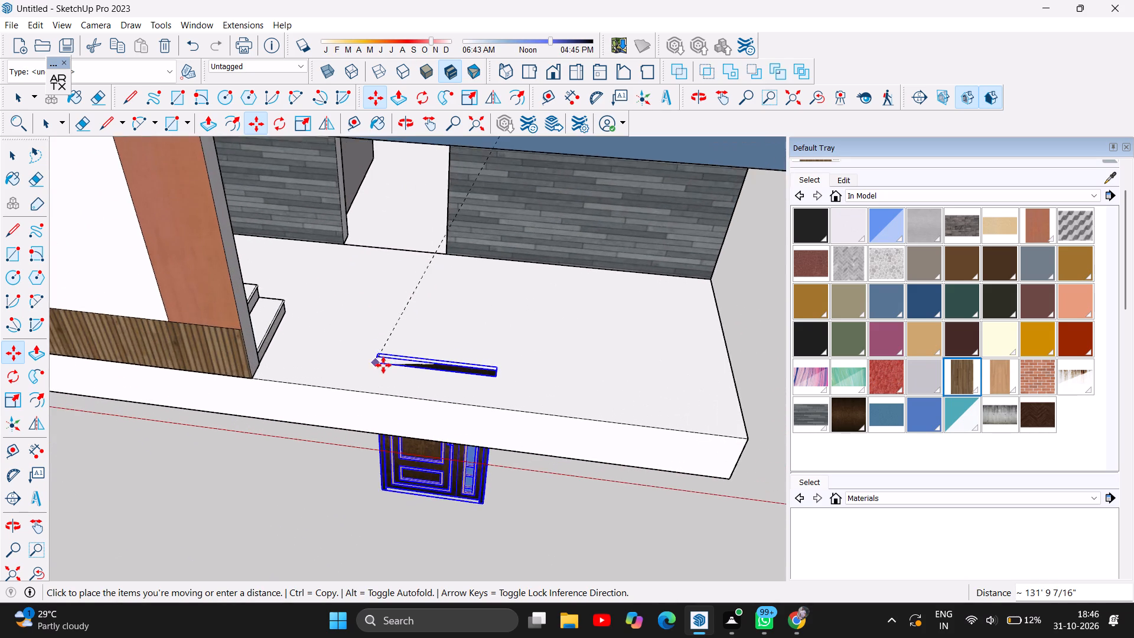
pyautogui.scroll(4, 386, 366)
pyautogui.scroll(-6, 476, 421)
pyautogui.scroll(-2, 621, 347)
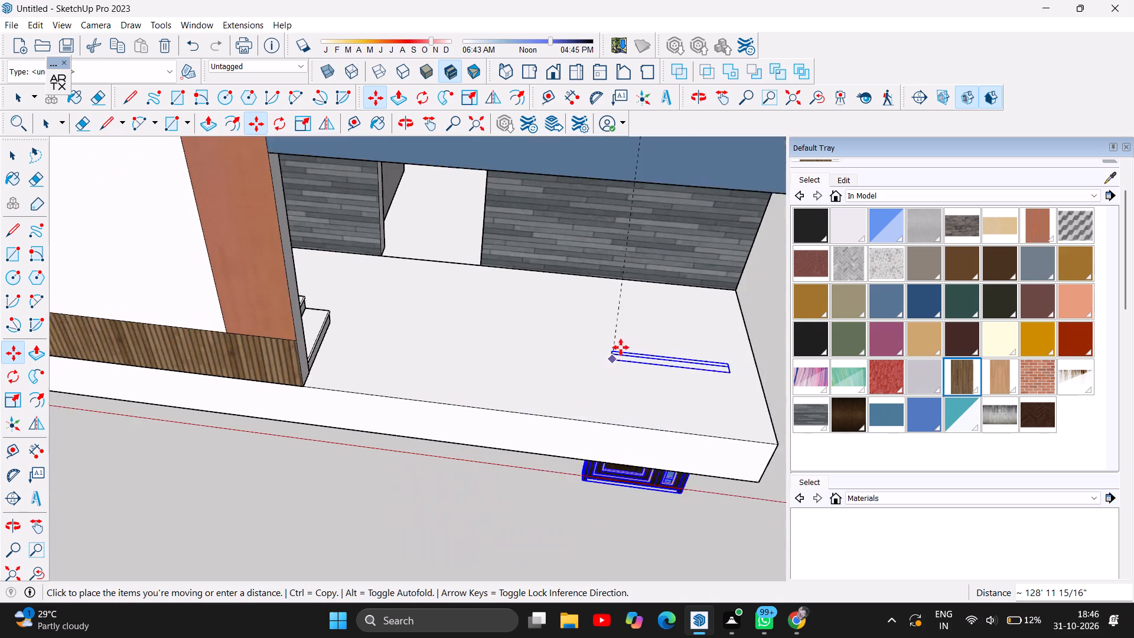
pyautogui.scroll(-3, 621, 347)
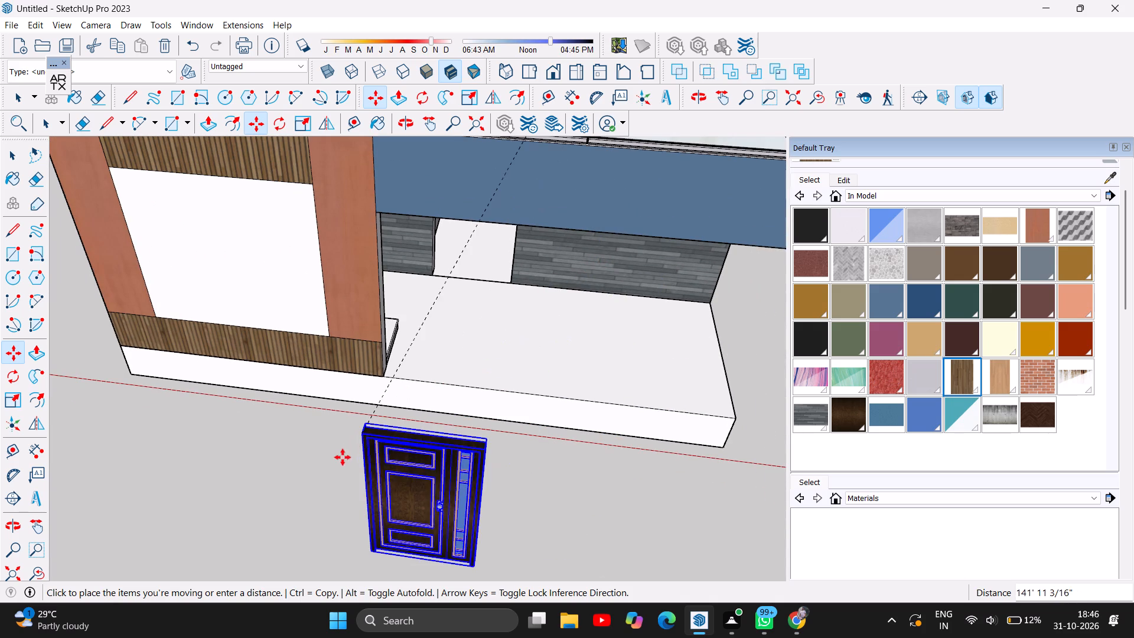
pyautogui.click(343, 457)
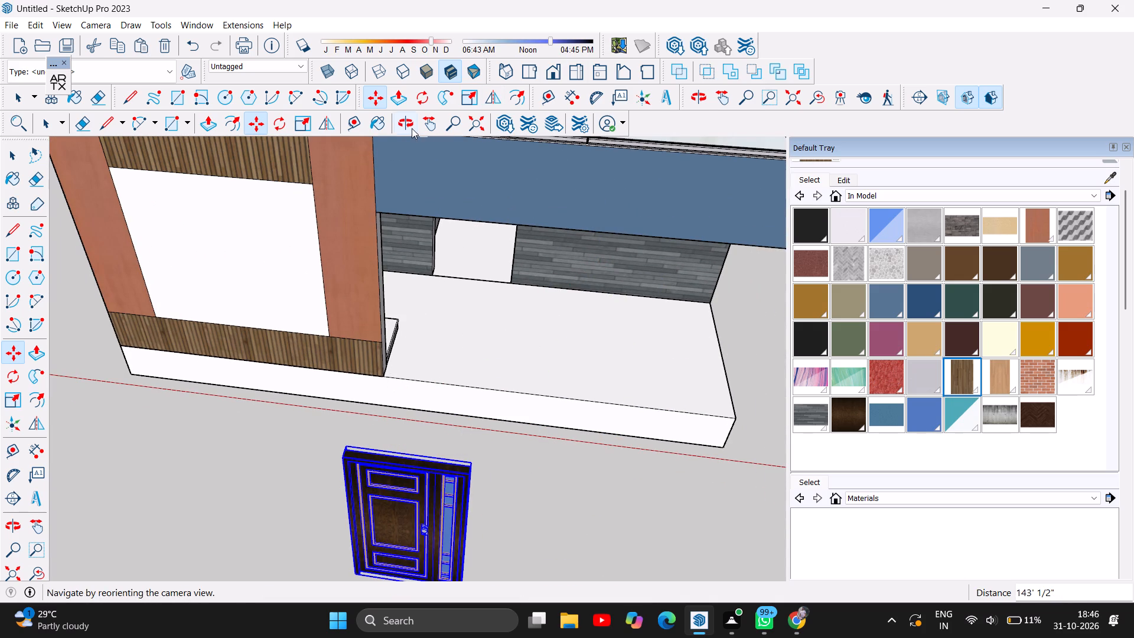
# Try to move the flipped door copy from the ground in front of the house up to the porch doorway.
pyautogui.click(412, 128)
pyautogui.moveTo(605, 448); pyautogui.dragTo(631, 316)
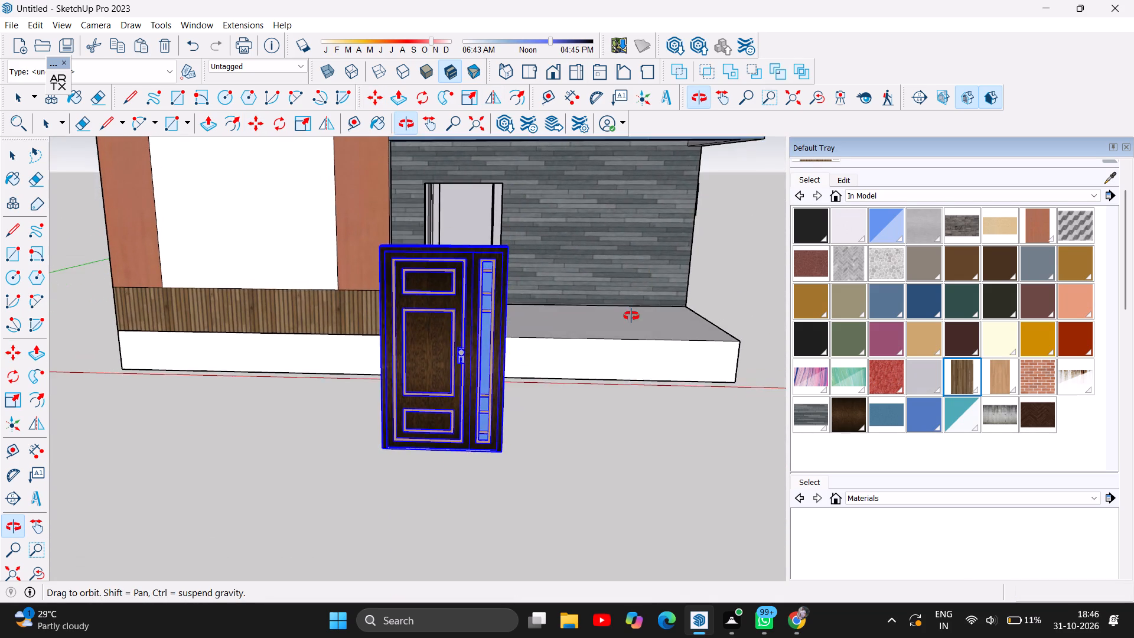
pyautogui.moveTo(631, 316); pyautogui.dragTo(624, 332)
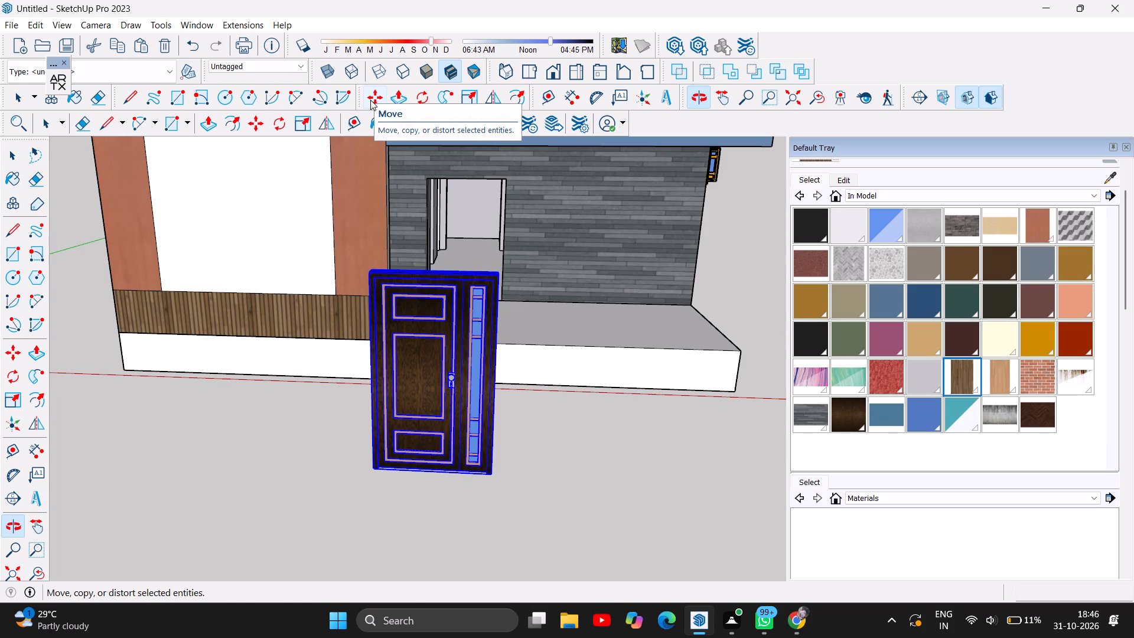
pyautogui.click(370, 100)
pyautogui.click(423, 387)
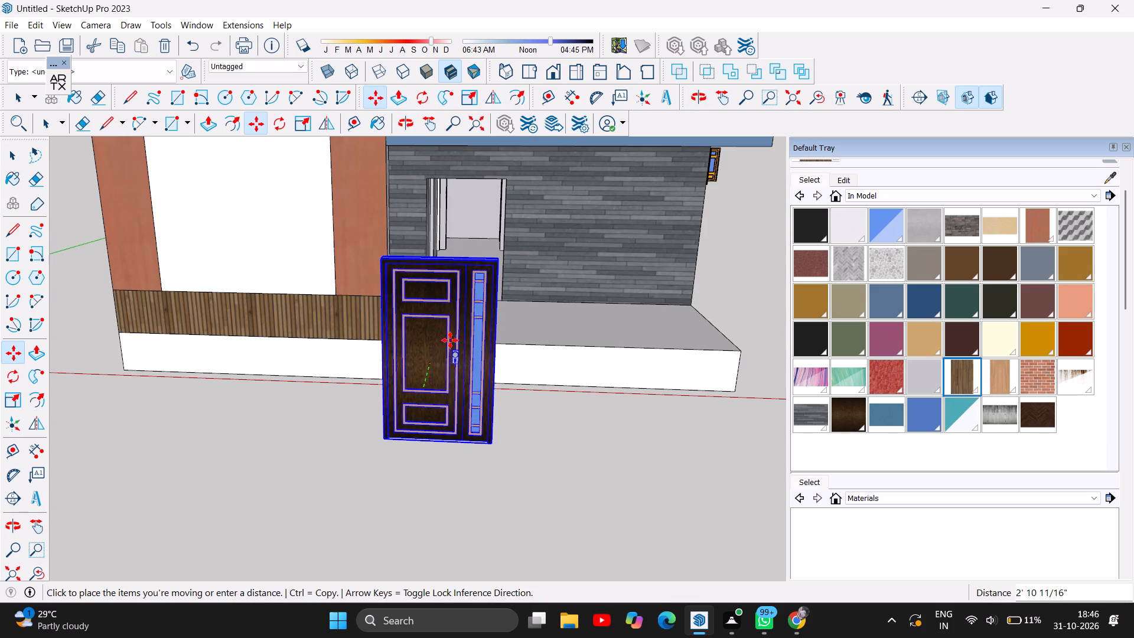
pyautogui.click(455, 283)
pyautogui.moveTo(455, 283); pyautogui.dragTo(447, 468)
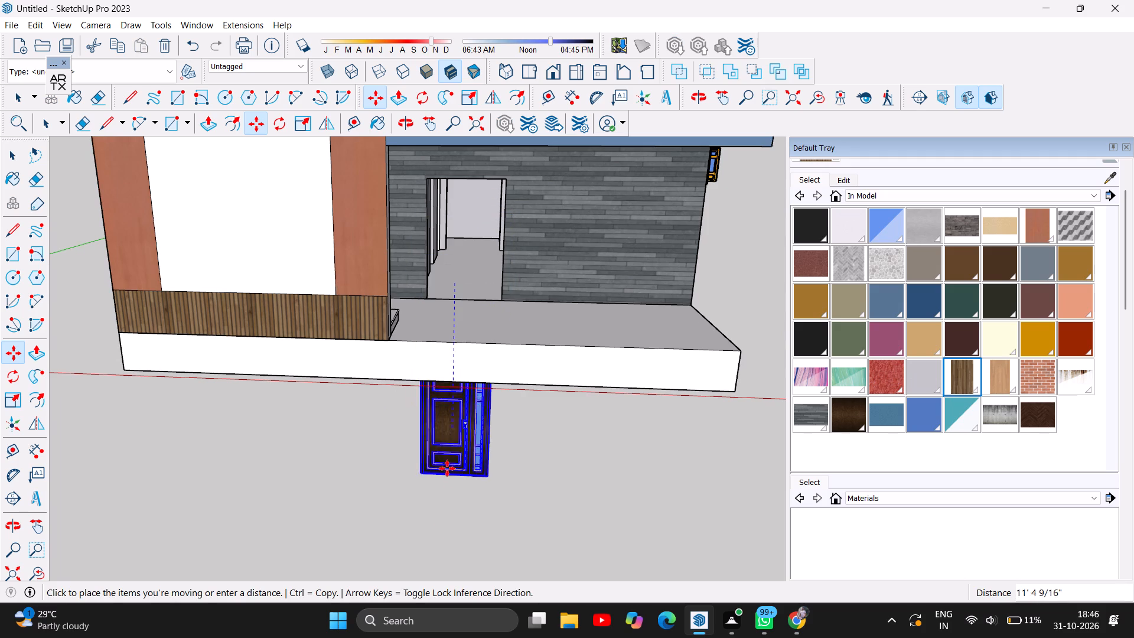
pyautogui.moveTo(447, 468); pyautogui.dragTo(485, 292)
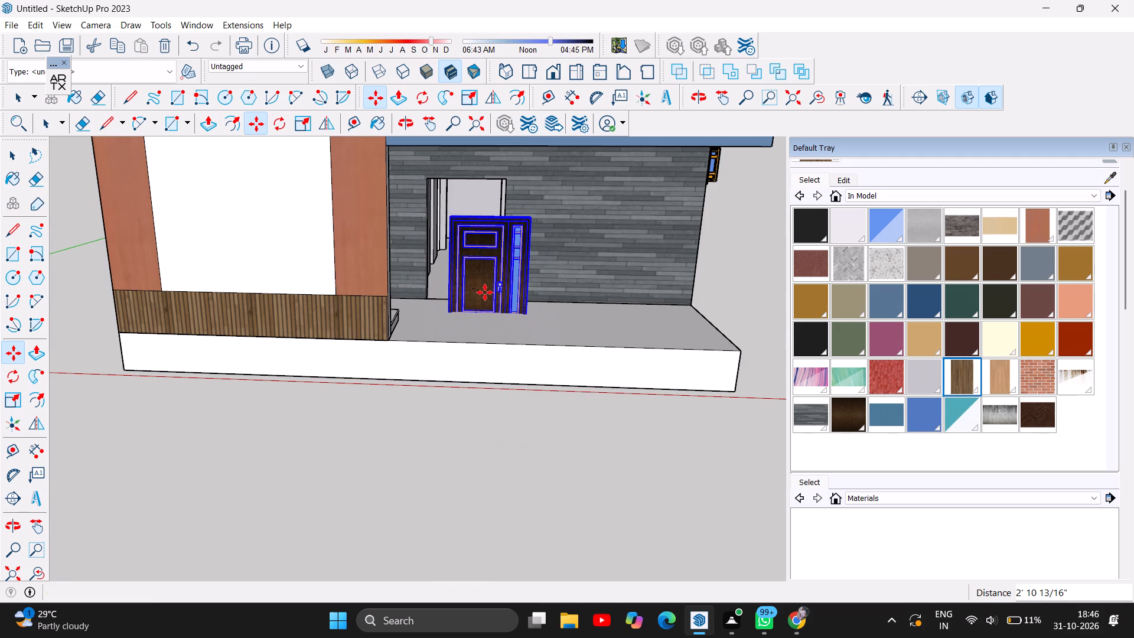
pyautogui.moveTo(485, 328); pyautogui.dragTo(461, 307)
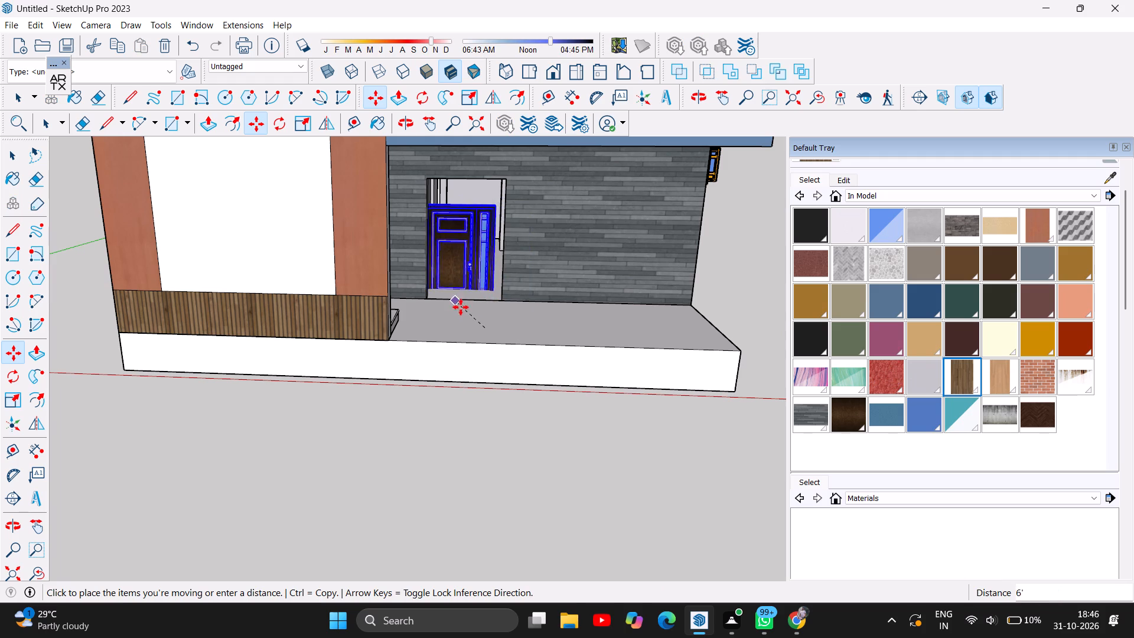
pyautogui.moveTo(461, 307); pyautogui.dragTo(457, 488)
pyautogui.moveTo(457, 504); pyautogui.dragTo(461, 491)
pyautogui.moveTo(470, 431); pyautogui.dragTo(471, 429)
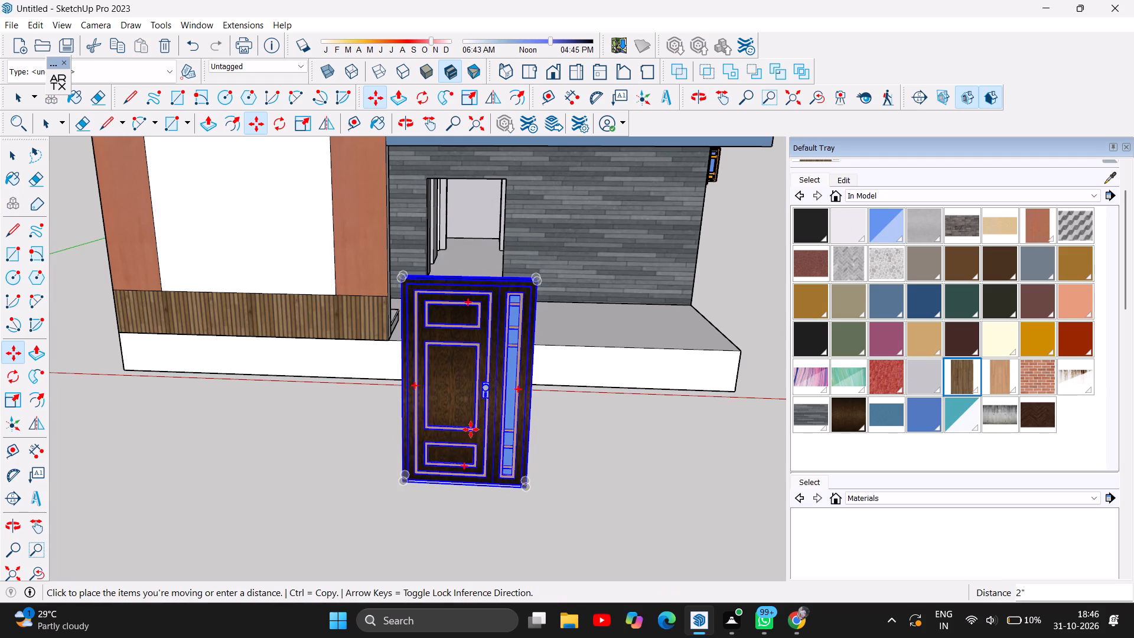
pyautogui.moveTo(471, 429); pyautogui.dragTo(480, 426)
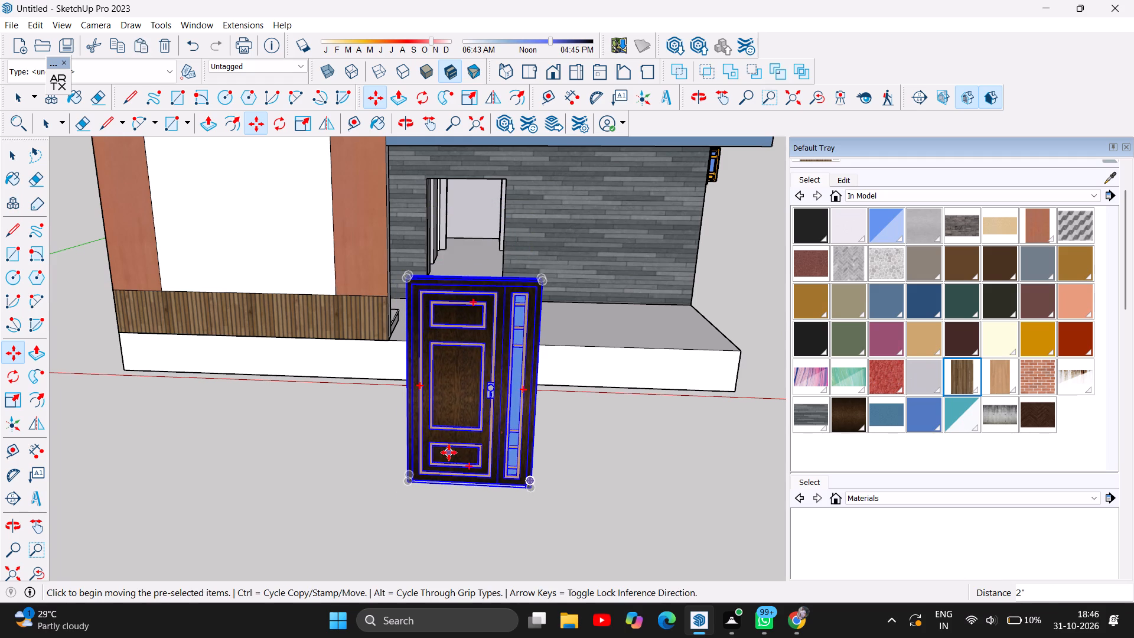
# Move the door copy from the ground onto the porch, against the grey stone wall on the side of the doorway away from the tower.
pyautogui.scroll(-5, 393, 477)
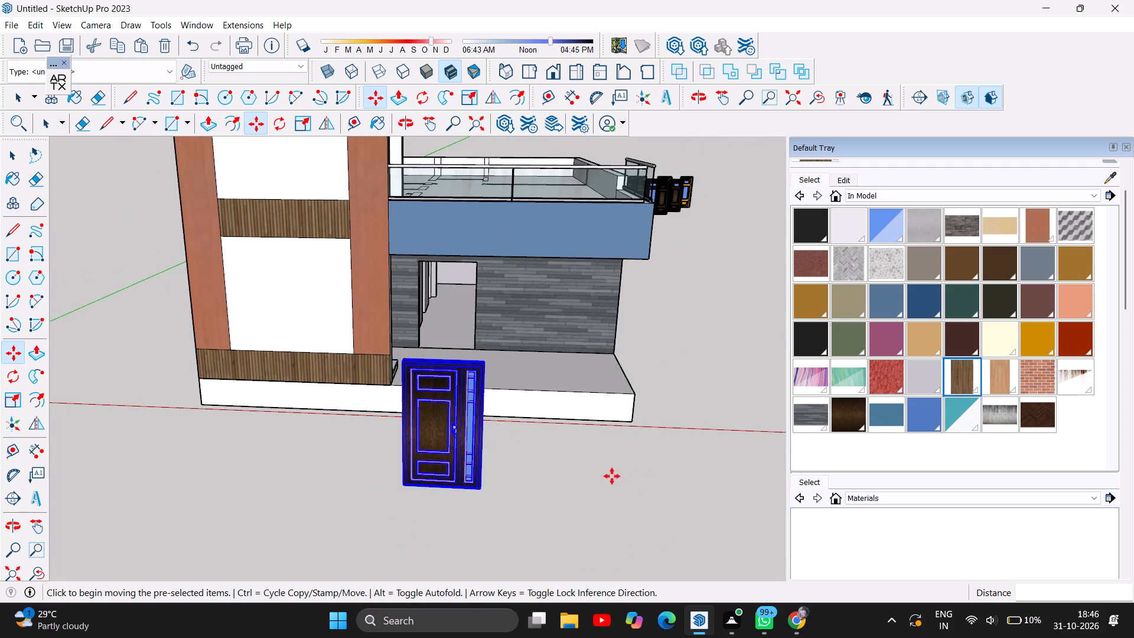
pyautogui.scroll(-4, 600, 481)
pyautogui.moveTo(487, 481); pyautogui.dragTo(490, 465)
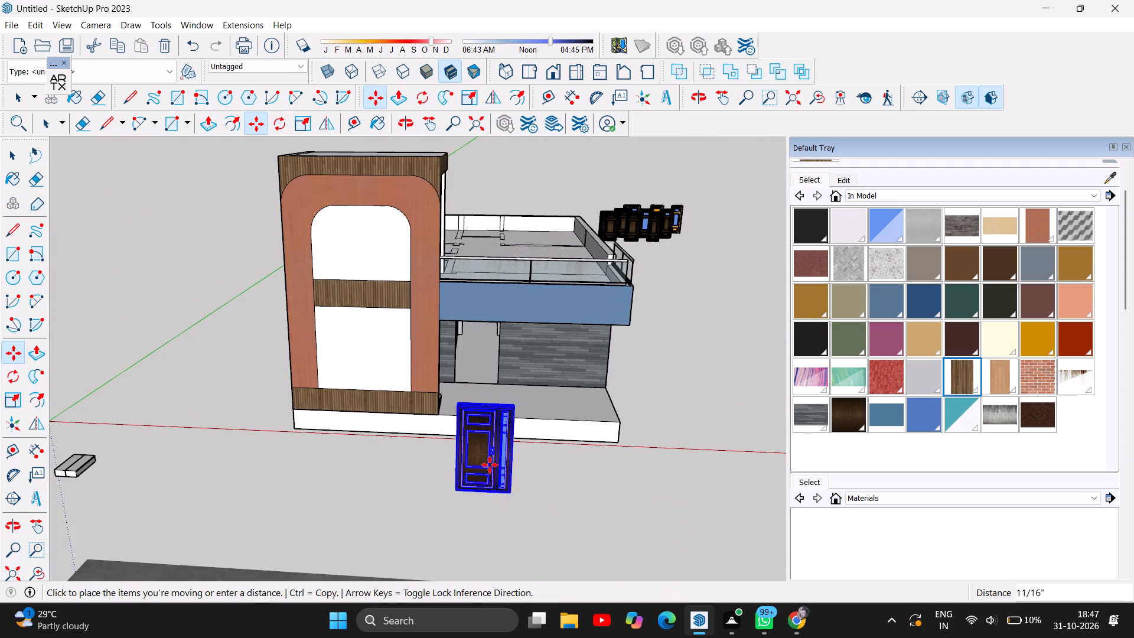
pyautogui.moveTo(490, 465); pyautogui.dragTo(490, 429)
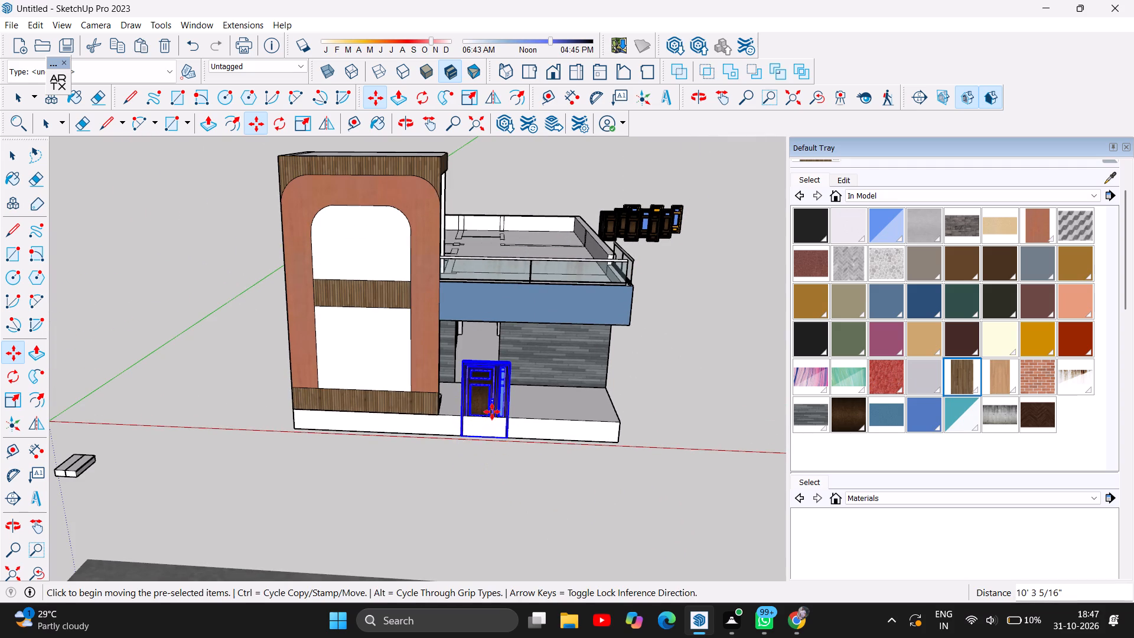
pyautogui.moveTo(477, 405); pyautogui.dragTo(490, 376)
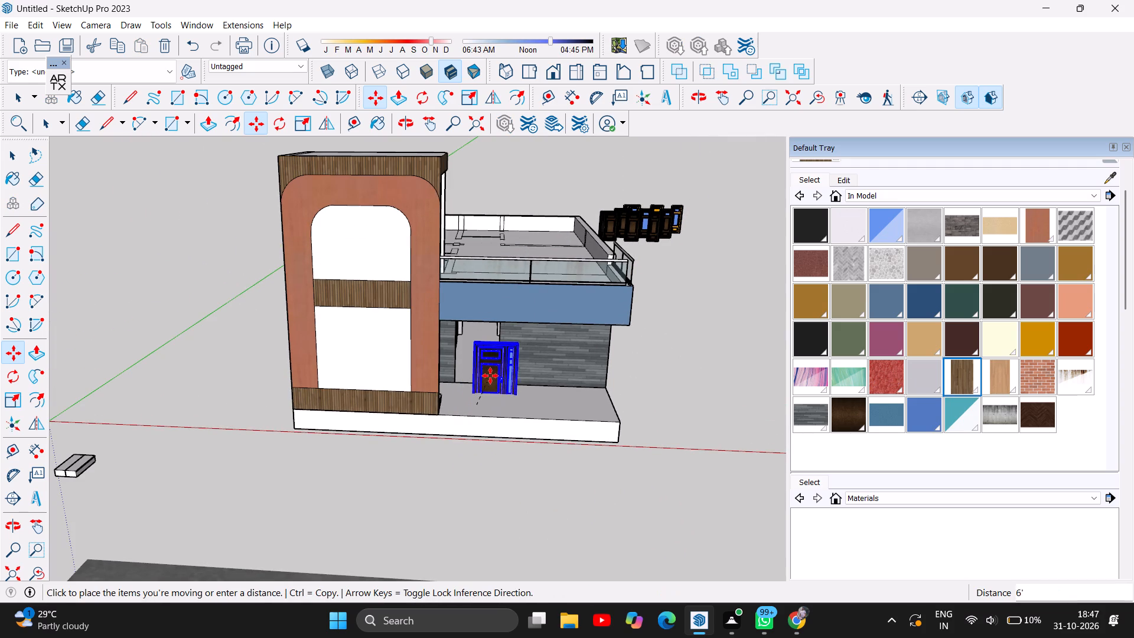
pyautogui.moveTo(490, 376); pyautogui.dragTo(519, 362)
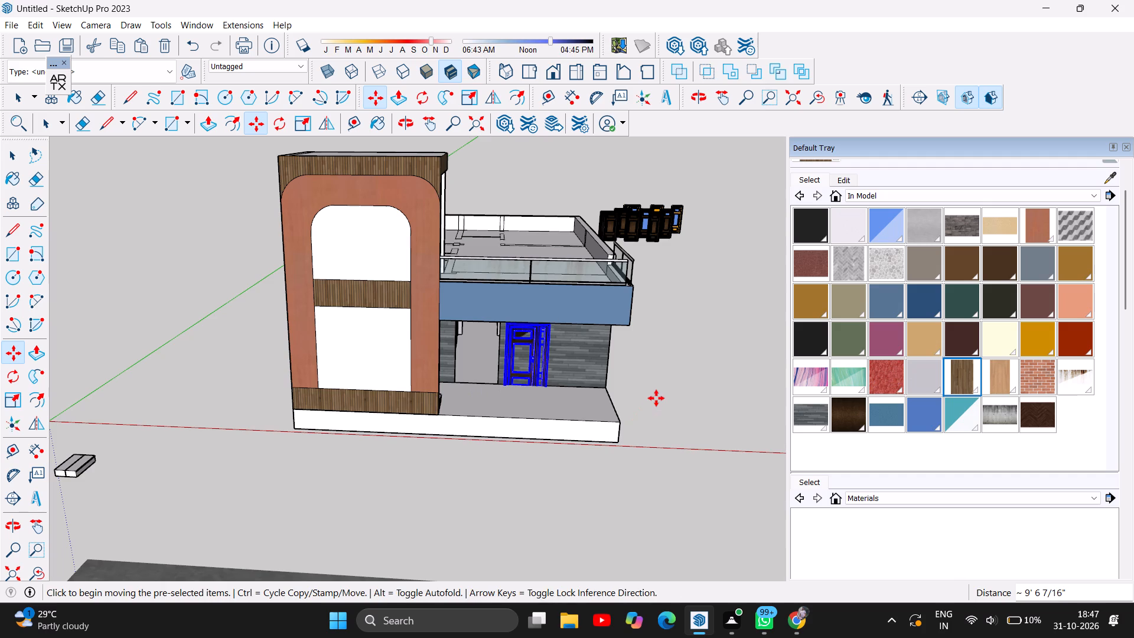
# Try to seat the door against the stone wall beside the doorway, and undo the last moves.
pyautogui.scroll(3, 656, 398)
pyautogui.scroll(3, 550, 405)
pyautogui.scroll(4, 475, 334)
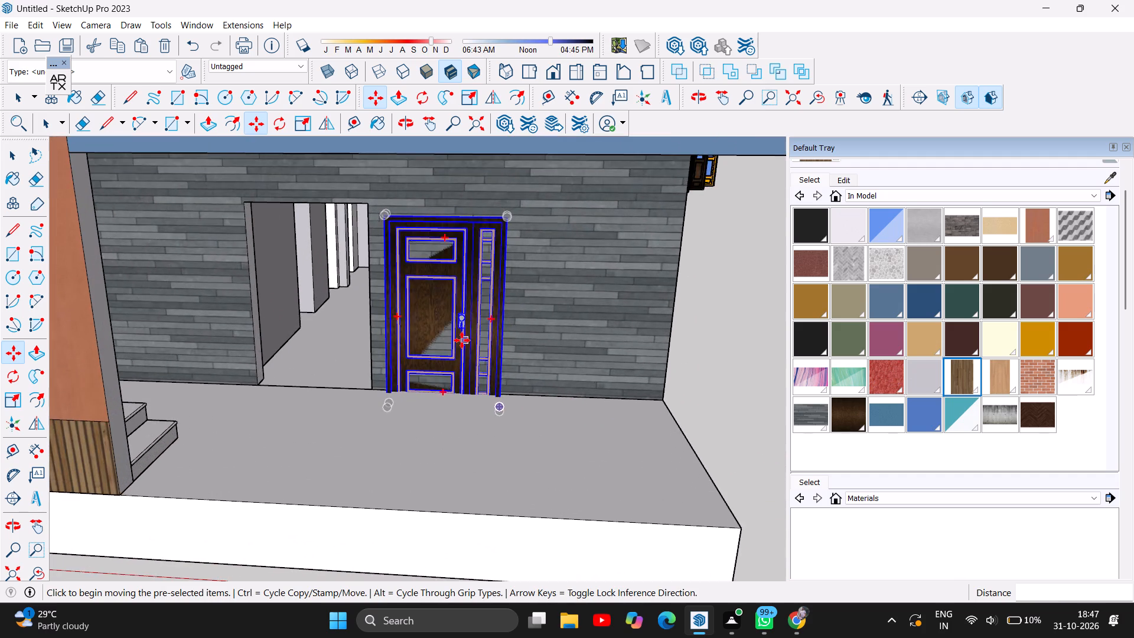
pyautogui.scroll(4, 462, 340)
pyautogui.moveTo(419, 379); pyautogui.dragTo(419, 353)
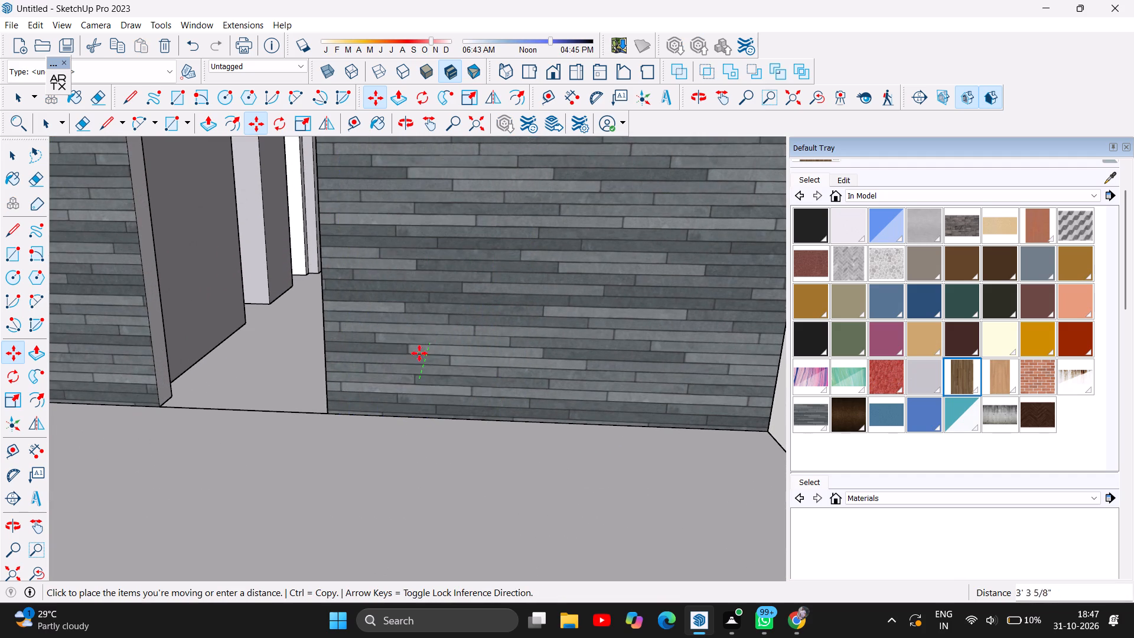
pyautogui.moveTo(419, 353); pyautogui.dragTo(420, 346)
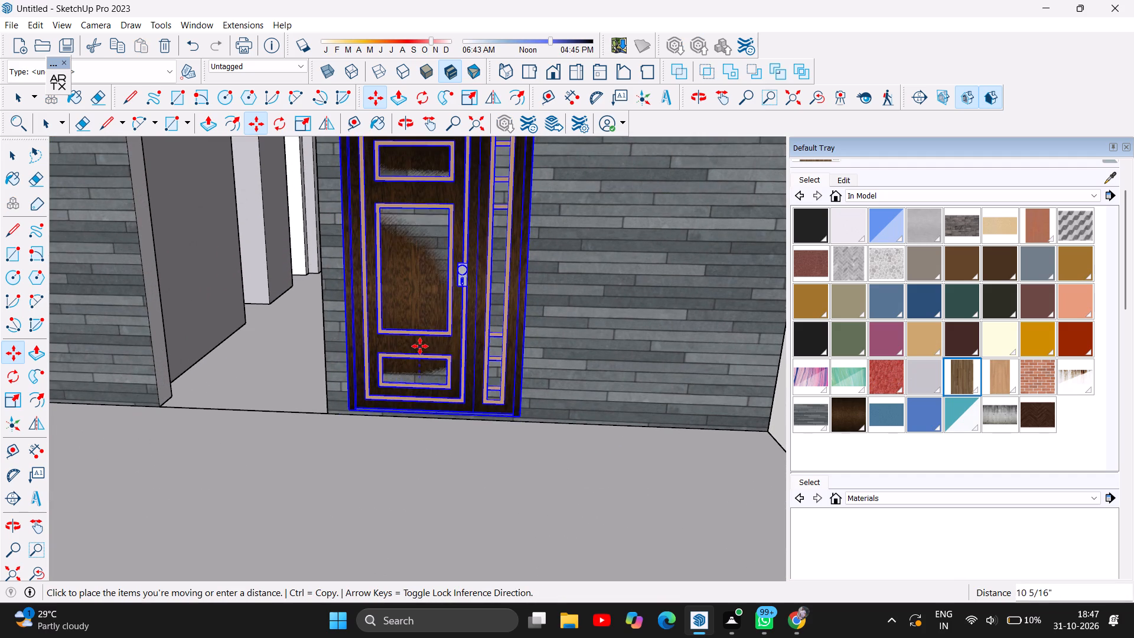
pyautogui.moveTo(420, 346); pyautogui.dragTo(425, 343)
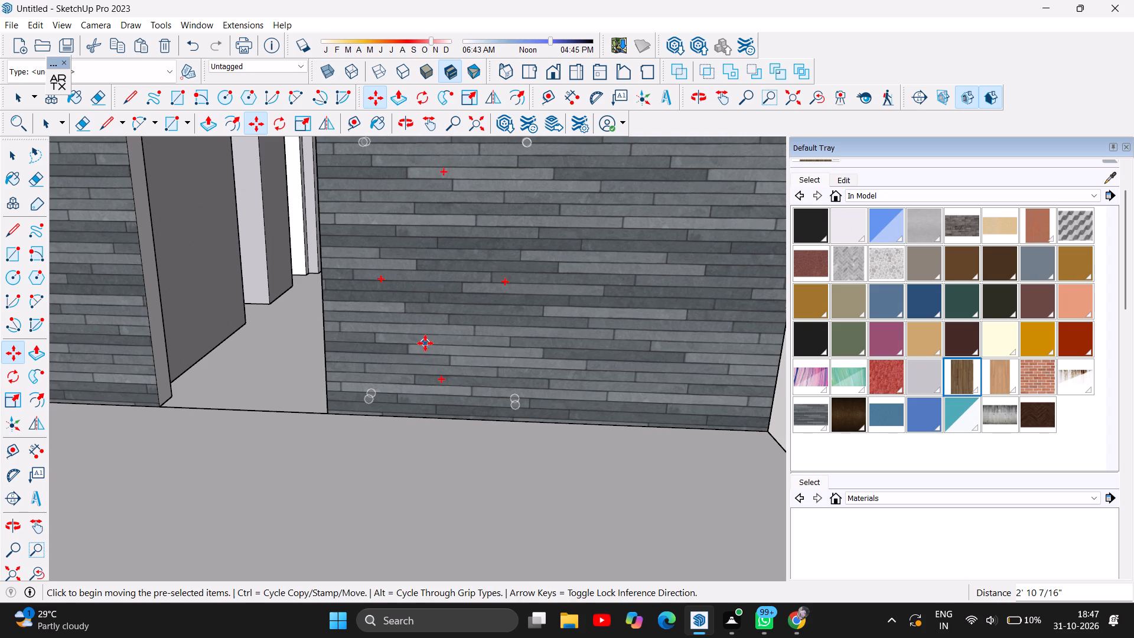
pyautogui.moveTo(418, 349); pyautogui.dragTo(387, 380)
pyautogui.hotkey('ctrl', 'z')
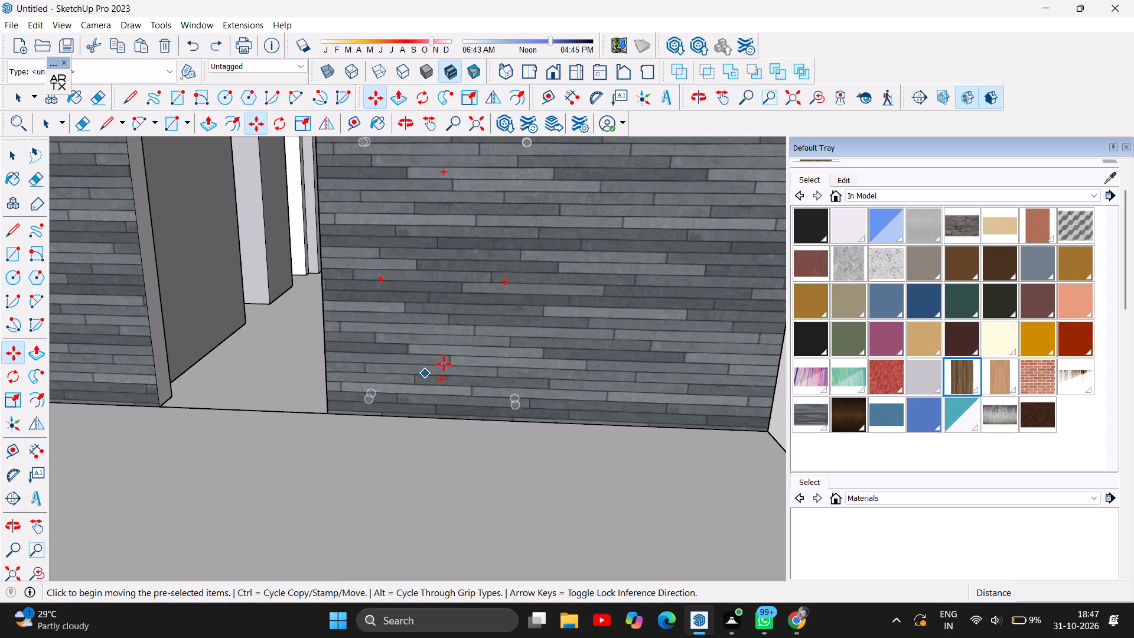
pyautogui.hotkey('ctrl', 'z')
# Move the door to the edge of the doorway opening, with its frame at the stone wall face and its base on the porch floor.
pyautogui.moveTo(414, 401); pyautogui.dragTo(415, 383)
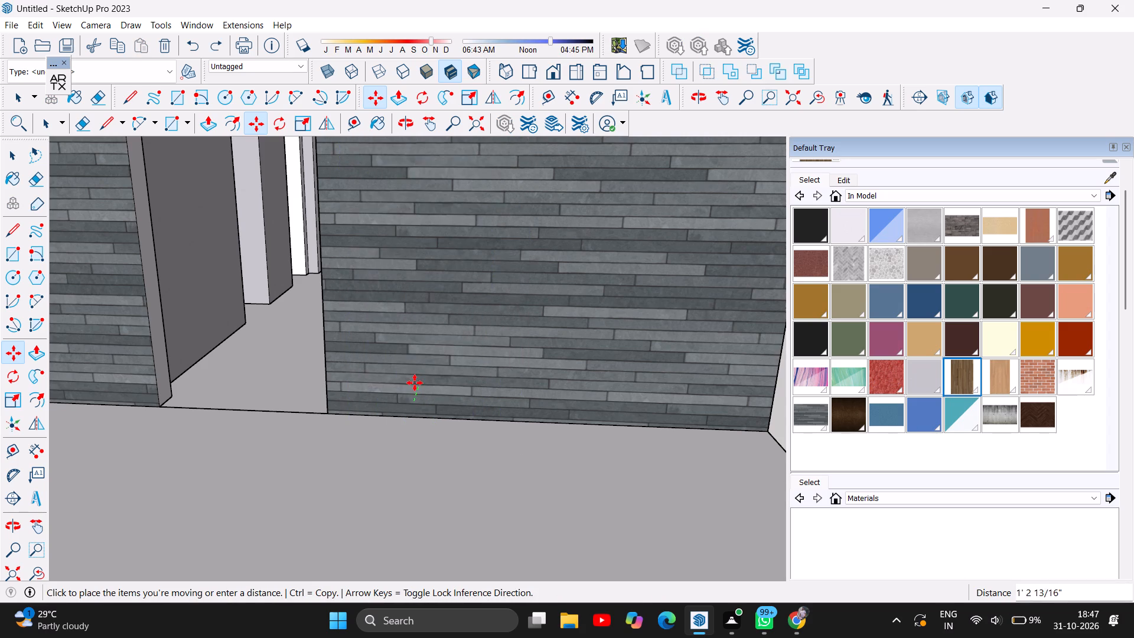
pyautogui.moveTo(415, 383); pyautogui.dragTo(403, 396)
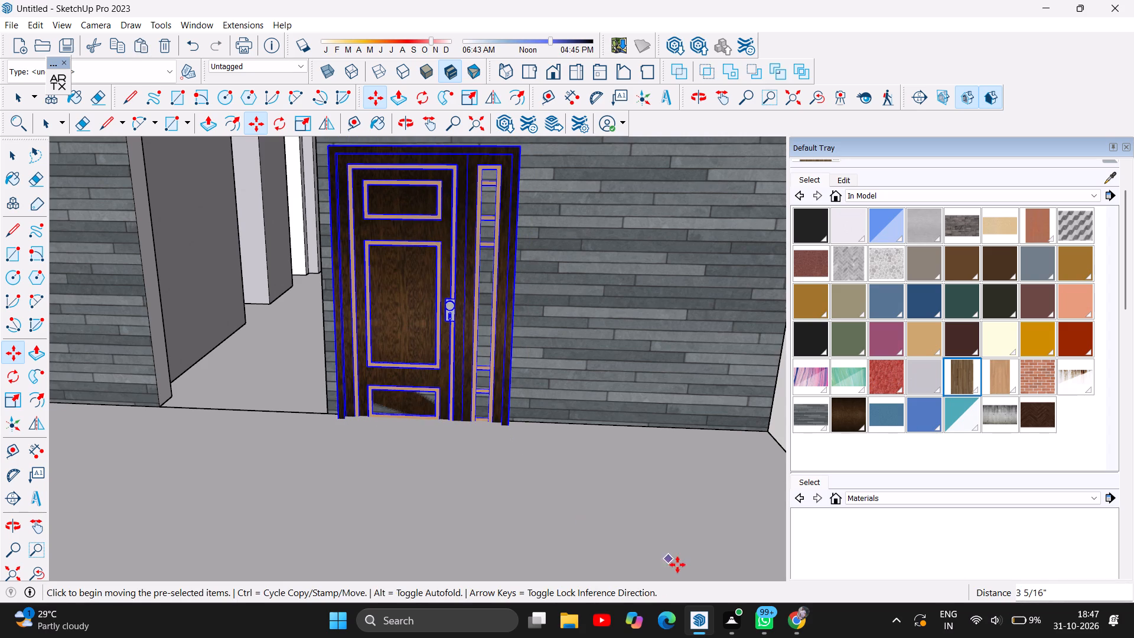
pyautogui.scroll(1, 422, 478)
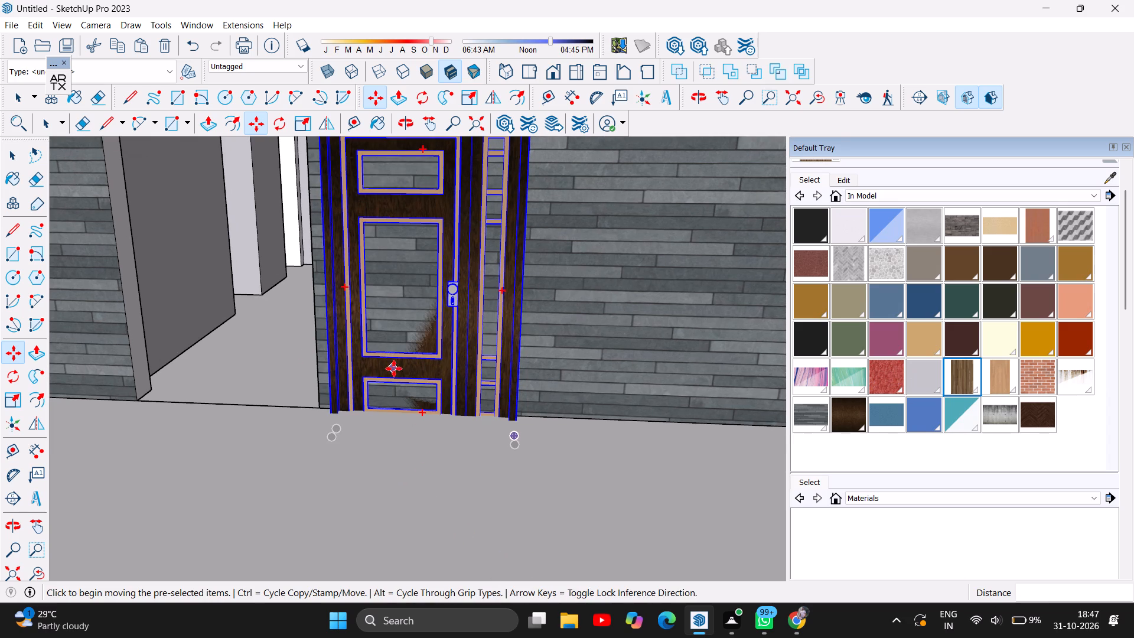
pyautogui.moveTo(394, 369); pyautogui.dragTo(369, 338)
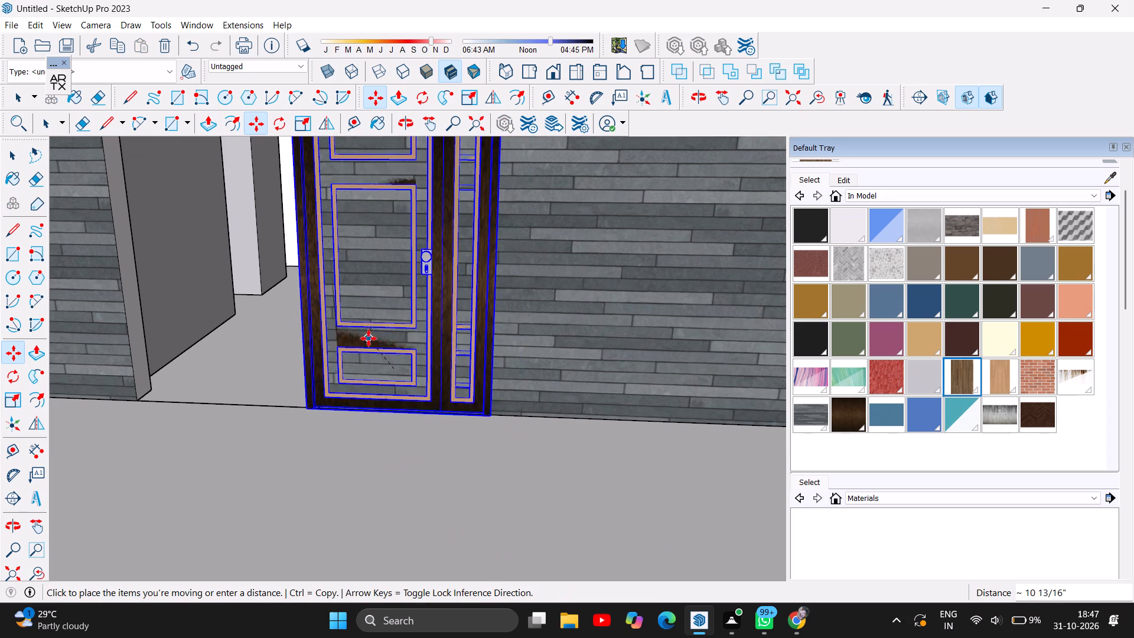
pyautogui.moveTo(369, 338); pyautogui.dragTo(369, 336)
pyautogui.scroll(-3, 484, 450)
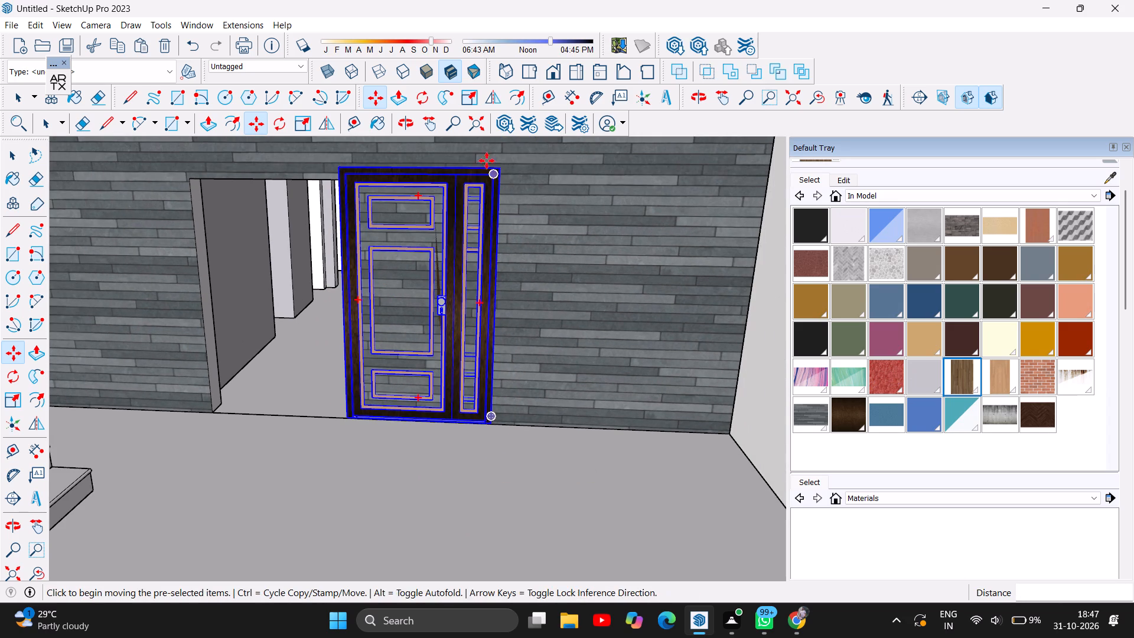
# Scale the door uniformly to about 0.98 from its upper corner on the glazed sidelight side.
pyautogui.click(415, 123)
pyautogui.moveTo(523, 217); pyautogui.dragTo(483, 250)
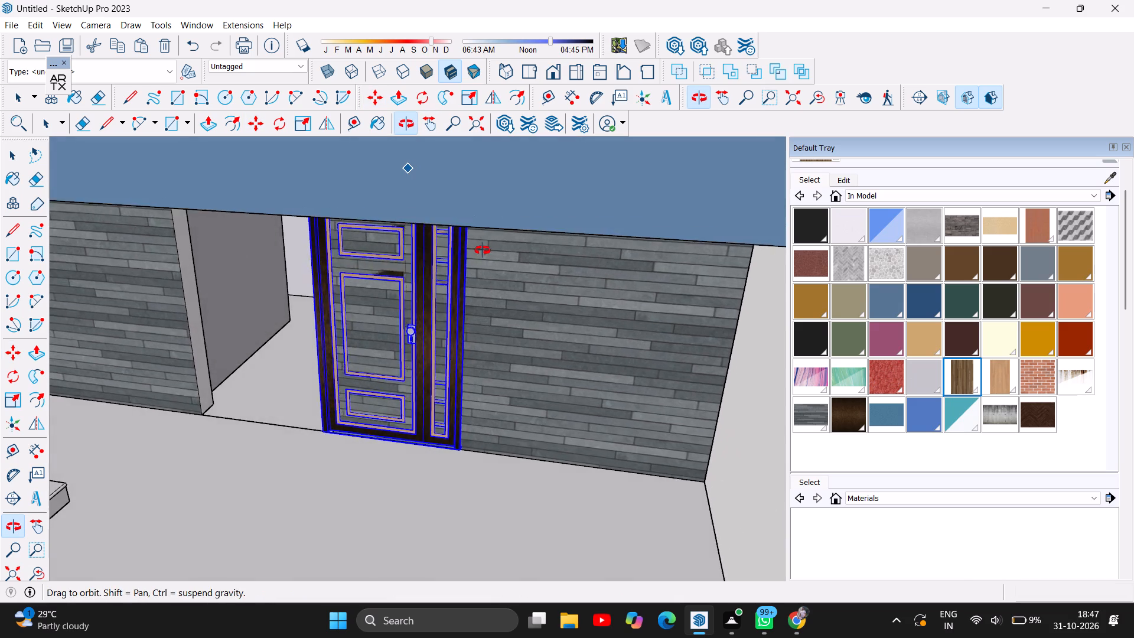
pyautogui.moveTo(483, 250); pyautogui.dragTo(417, 206)
pyautogui.scroll(5, 423, 164)
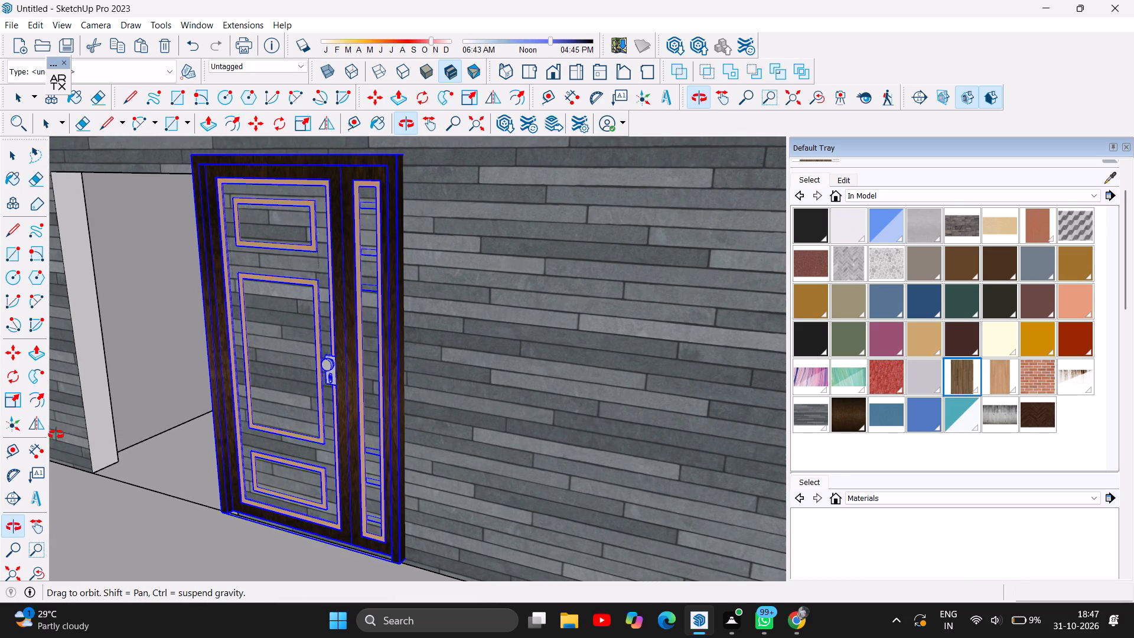
pyautogui.click(9, 402)
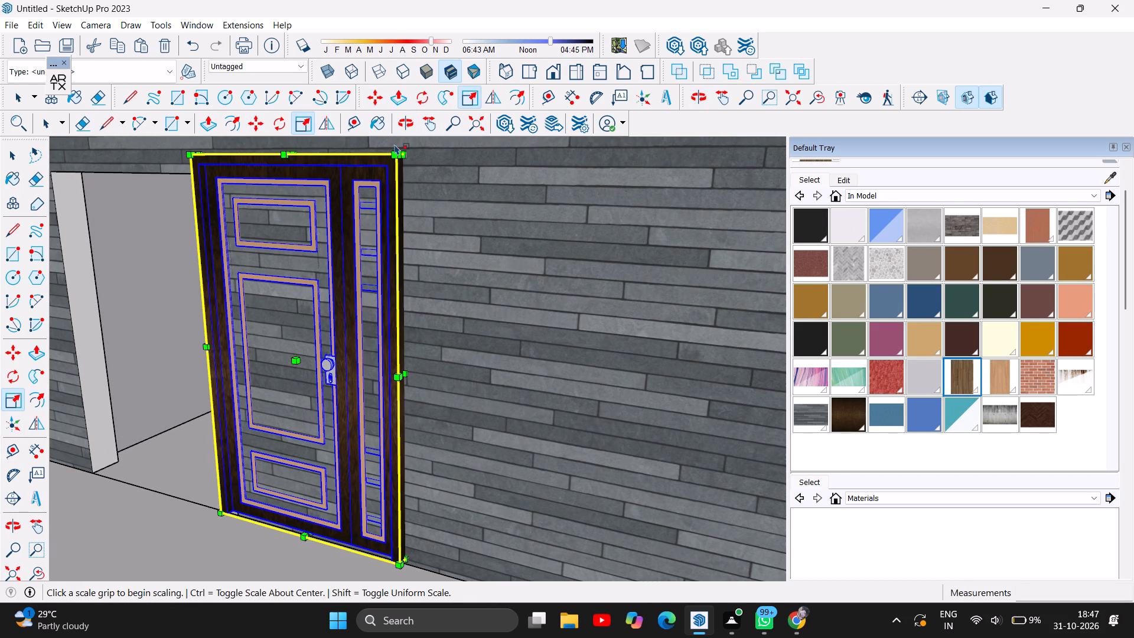
pyautogui.scroll(2, 423, 147)
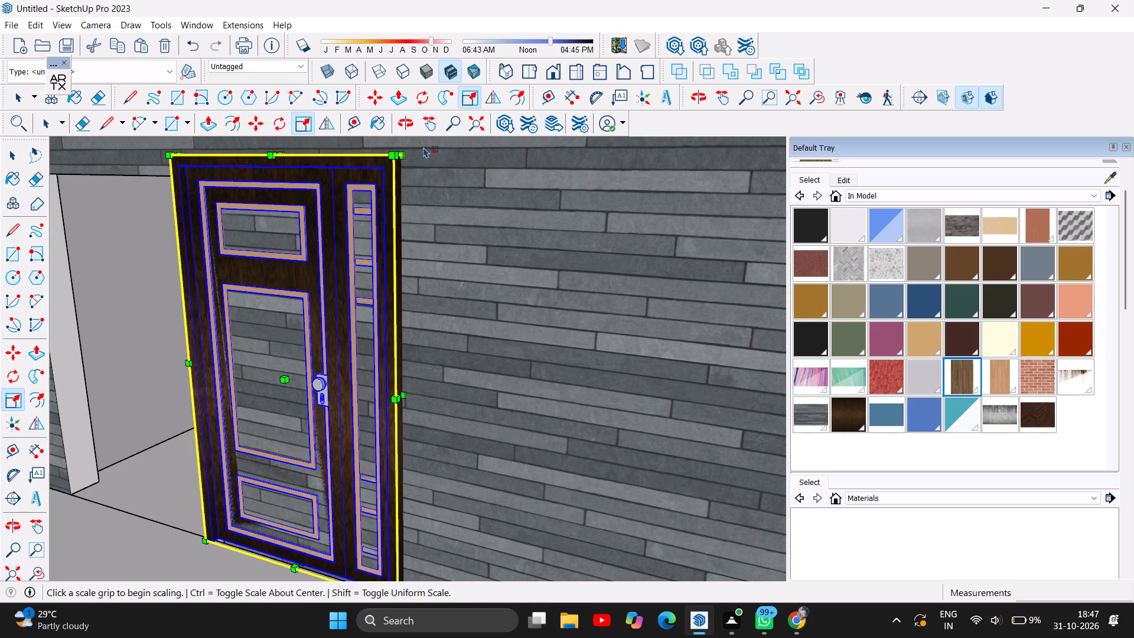
pyautogui.scroll(9, 423, 147)
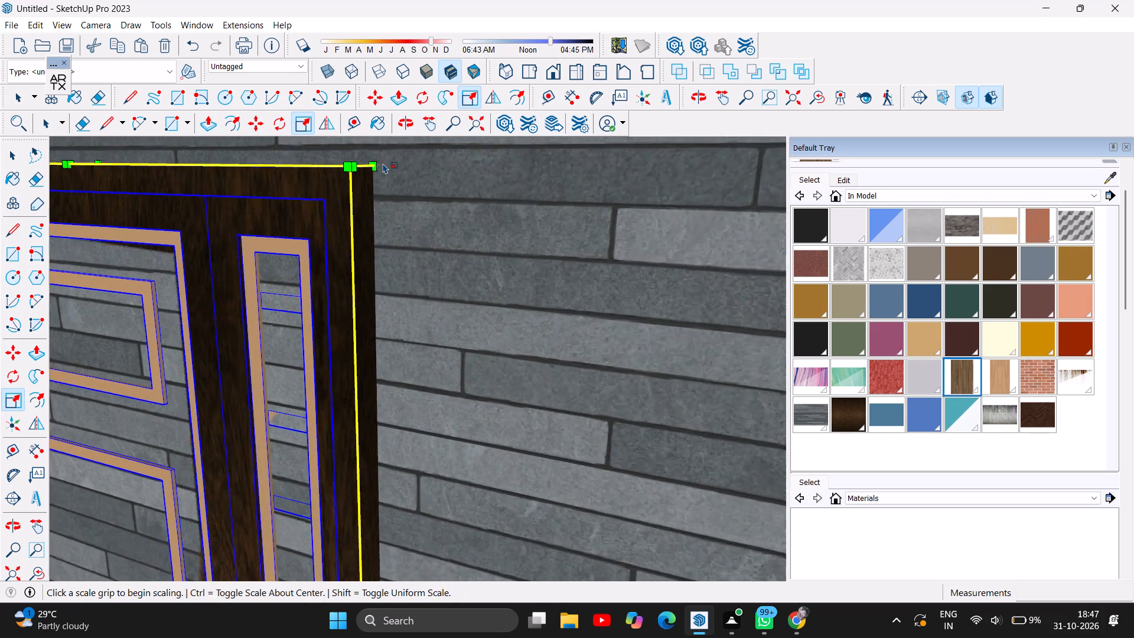
pyautogui.scroll(7, 383, 163)
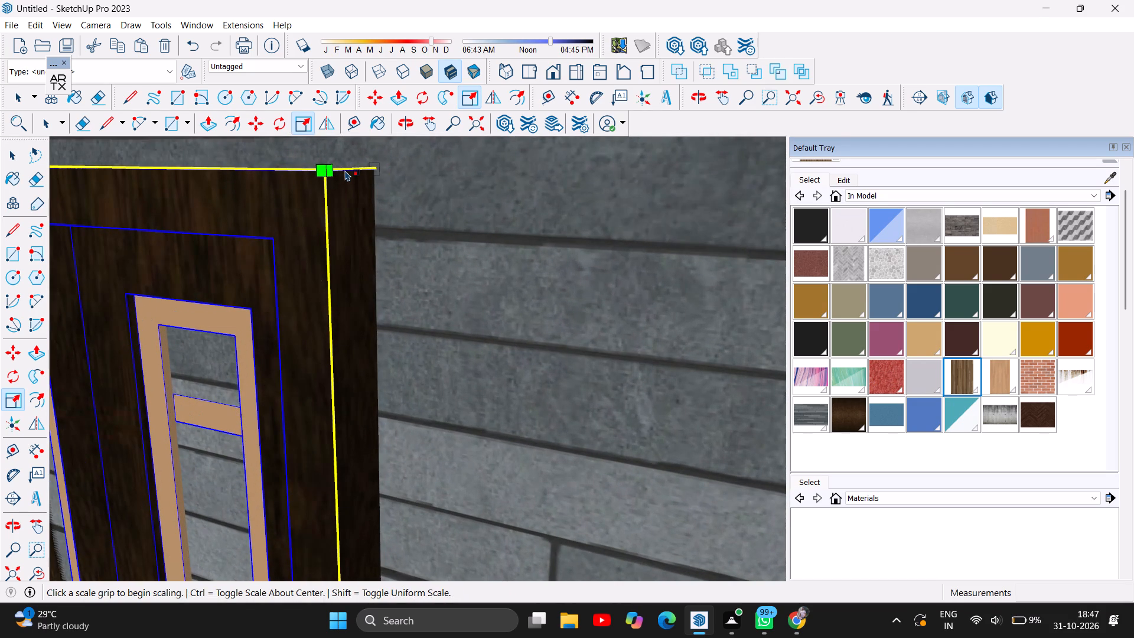
pyautogui.moveTo(324, 170); pyautogui.dragTo(324, 170)
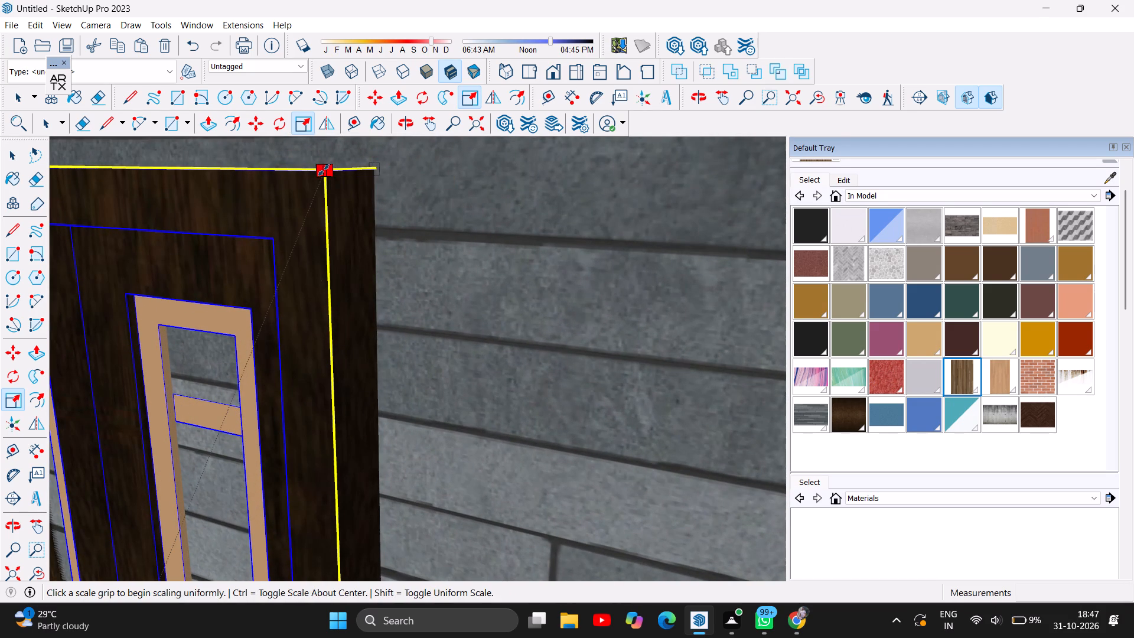
pyautogui.moveTo(324, 170); pyautogui.dragTo(289, 213)
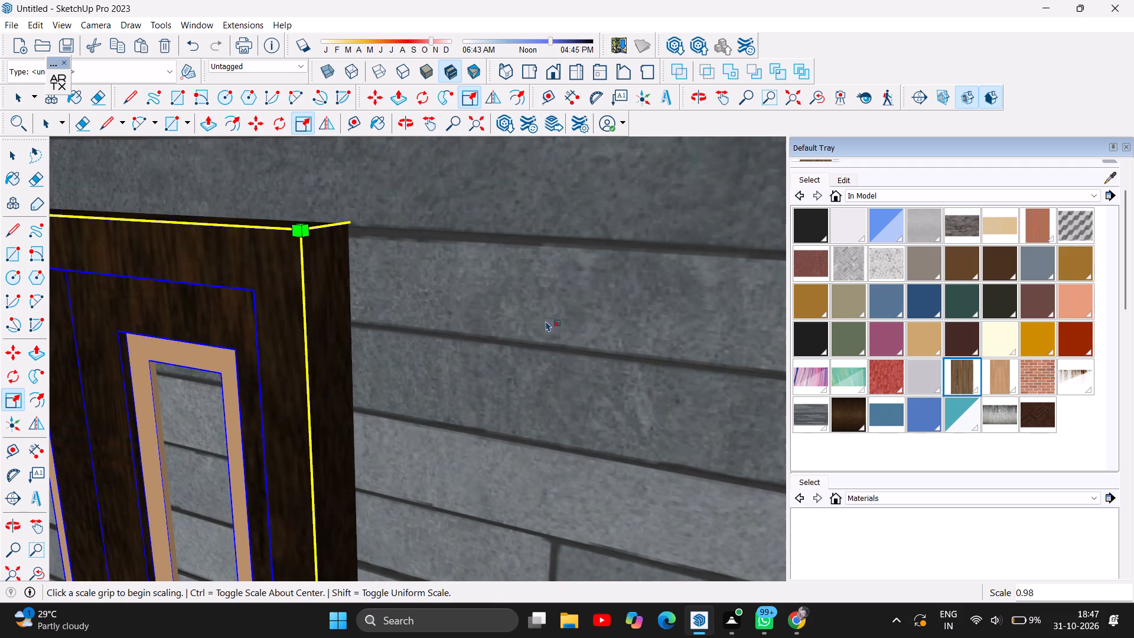
# Scale the door down uniformly again by about 0.97 from the same upper corner, to suit the doorway height.
pyautogui.scroll(-12, 596, 286)
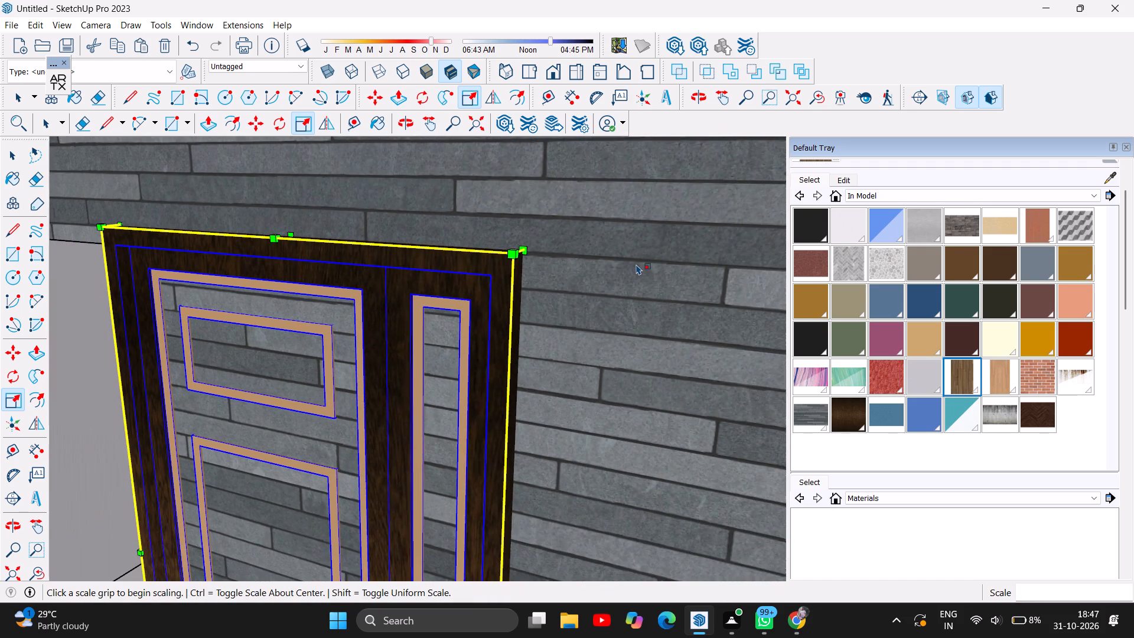
pyautogui.scroll(-3, 636, 264)
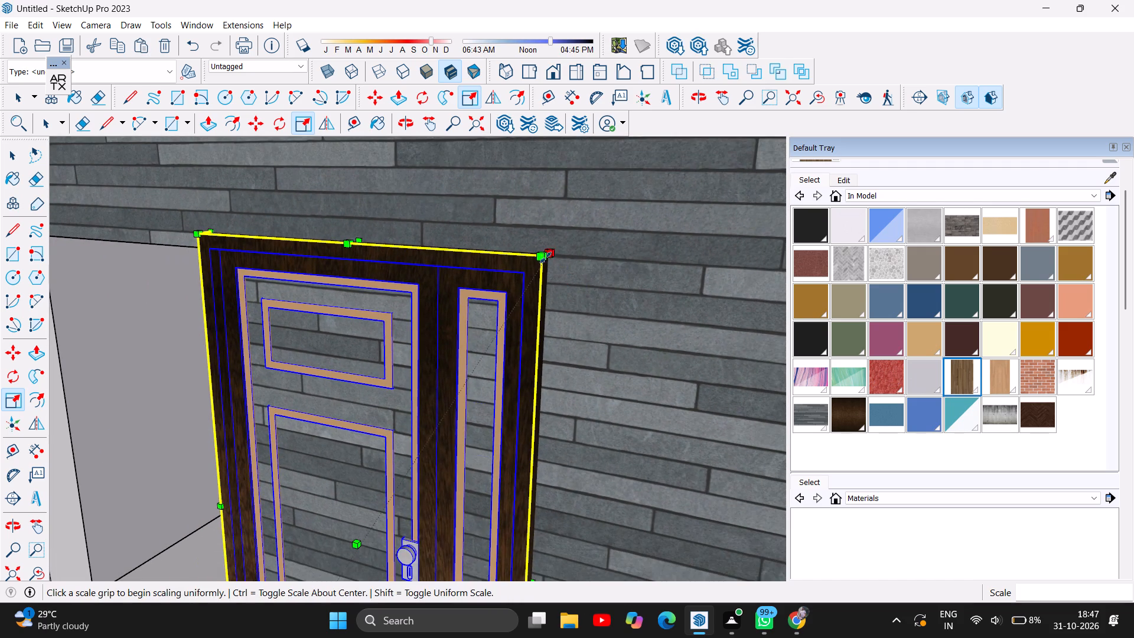
pyautogui.moveTo(545, 256); pyautogui.dragTo(526, 274)
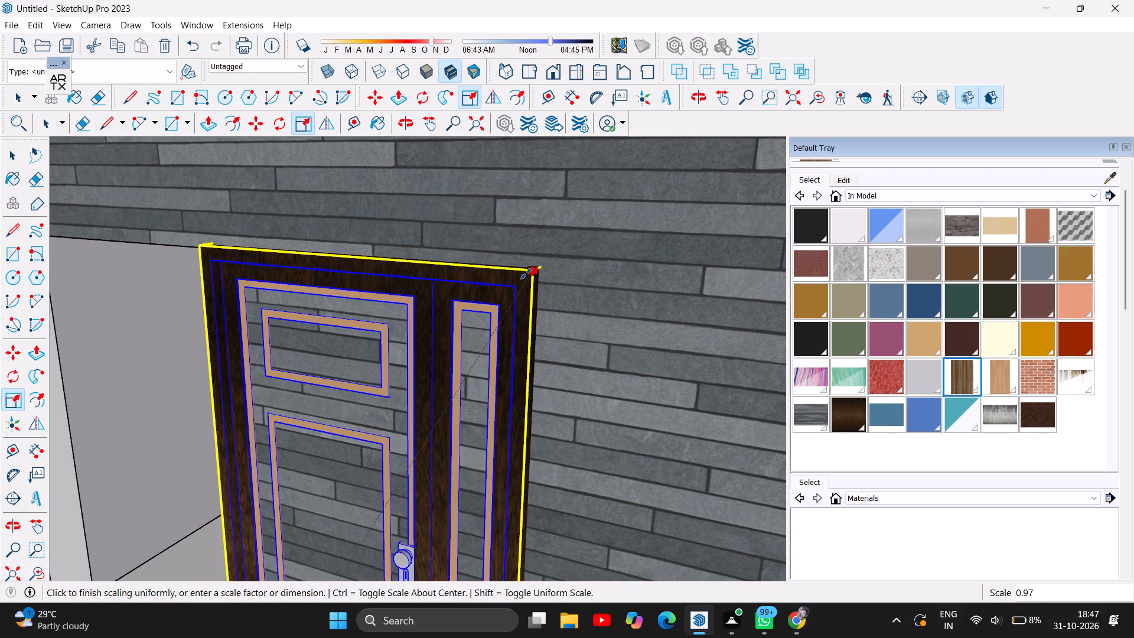
pyautogui.moveTo(526, 274); pyautogui.dragTo(526, 274)
pyautogui.scroll(-6, 654, 241)
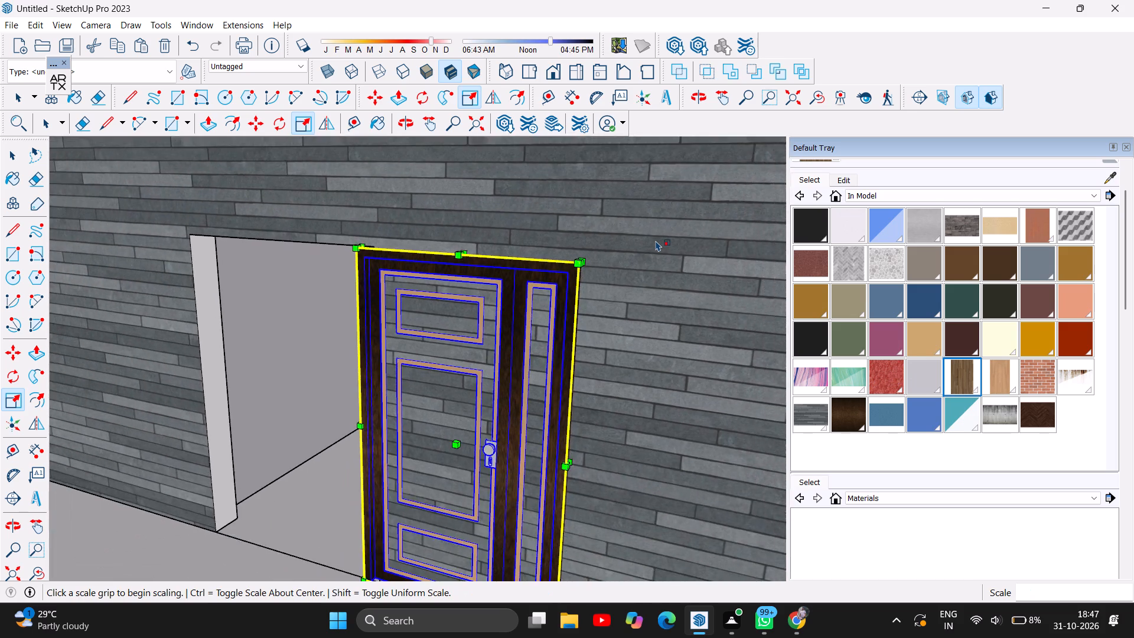
# Move the dark wood door along the stone wall into the porch doorway opening.
pyautogui.scroll(-5, 656, 240)
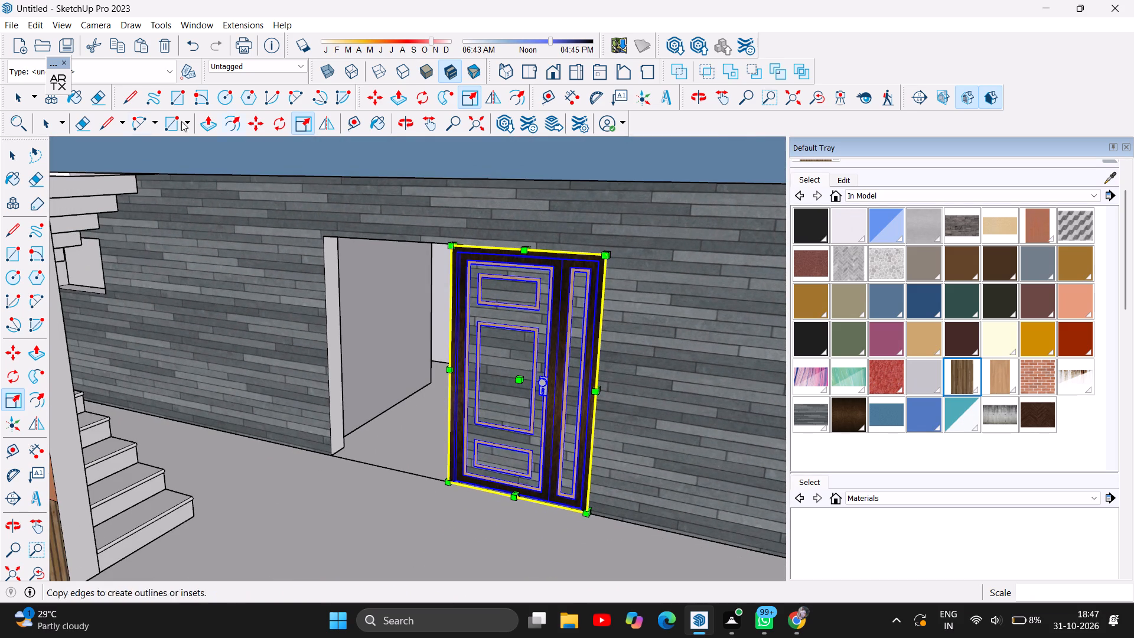
pyautogui.click(370, 97)
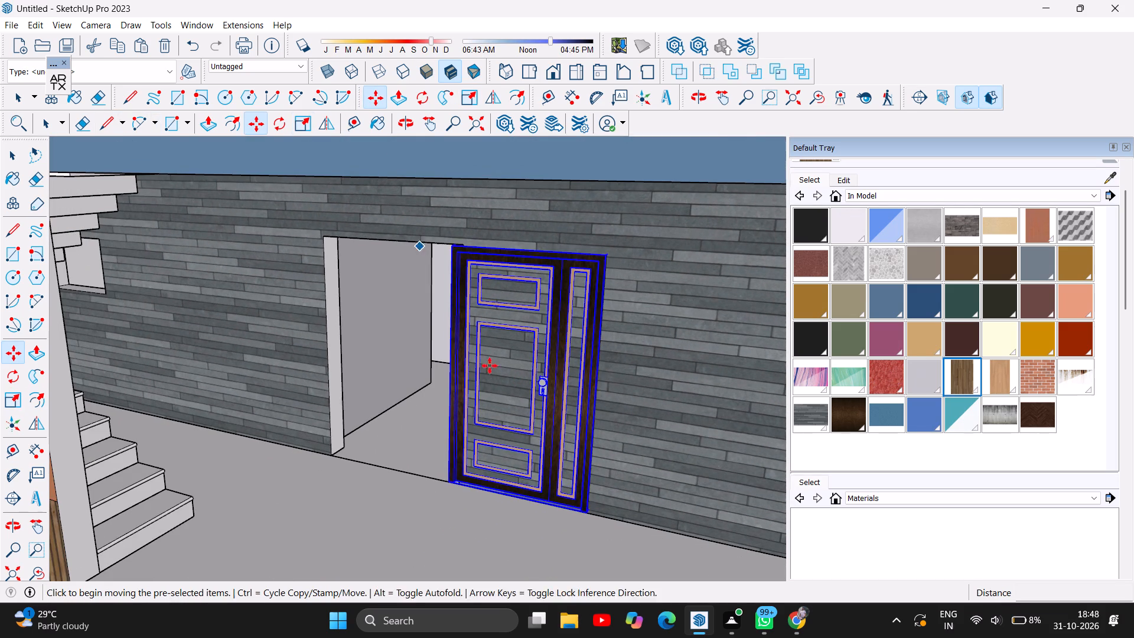
pyautogui.moveTo(520, 403); pyautogui.dragTo(473, 389)
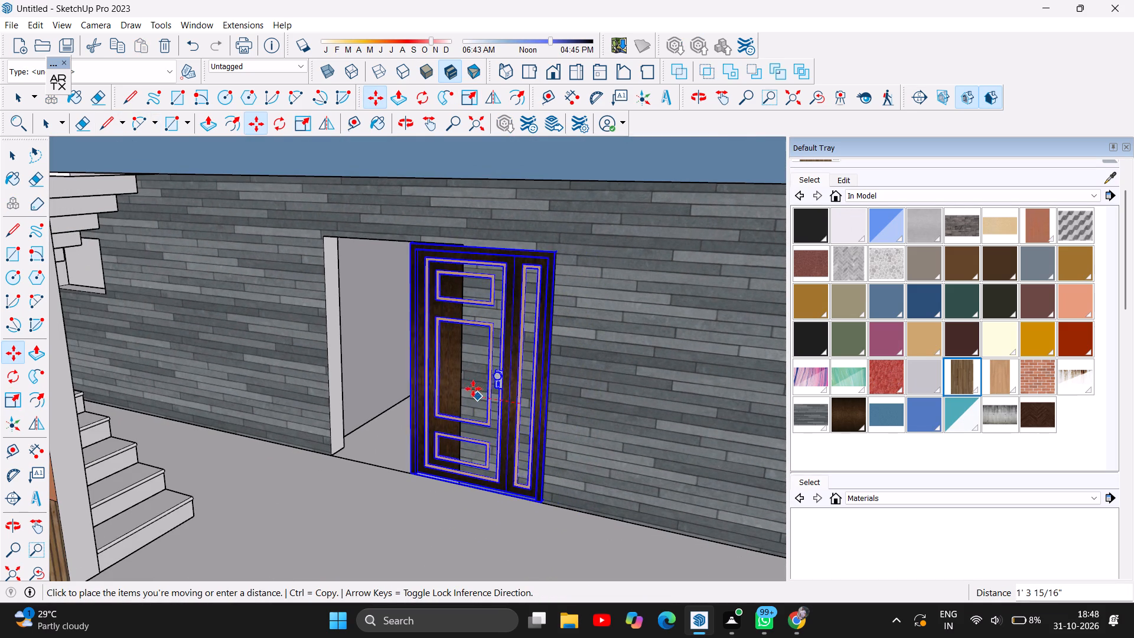
pyautogui.moveTo(473, 389); pyautogui.dragTo(407, 377)
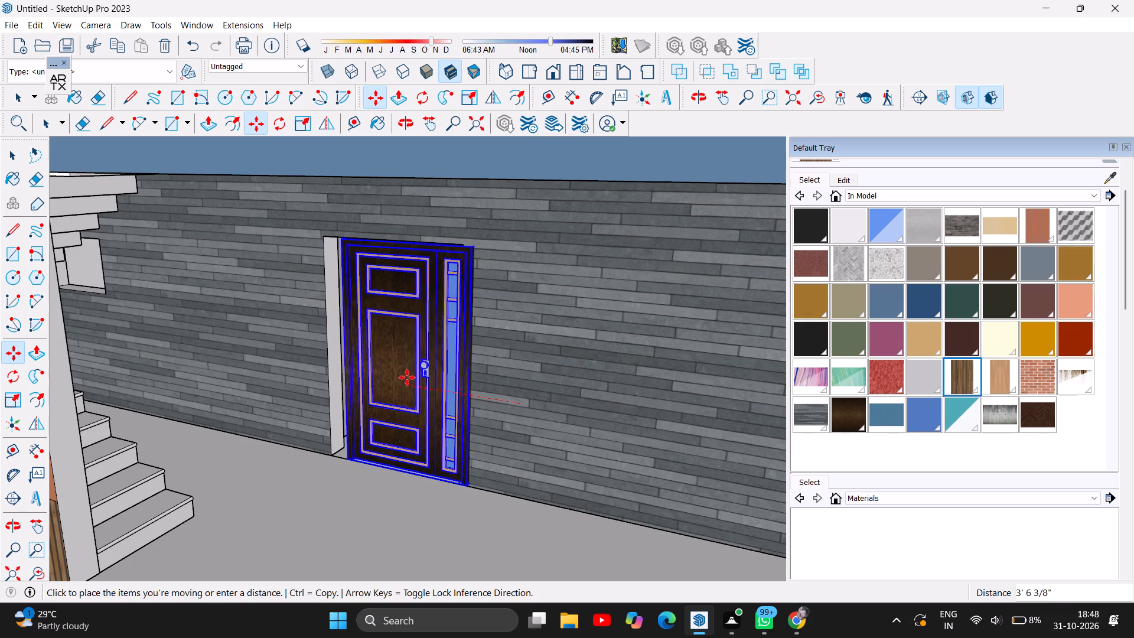
pyautogui.moveTo(407, 377); pyautogui.dragTo(395, 377)
# Examine how the door sits in the doorway opening, checking for gaps at both jambs from several angles.
pyautogui.scroll(-4, 617, 428)
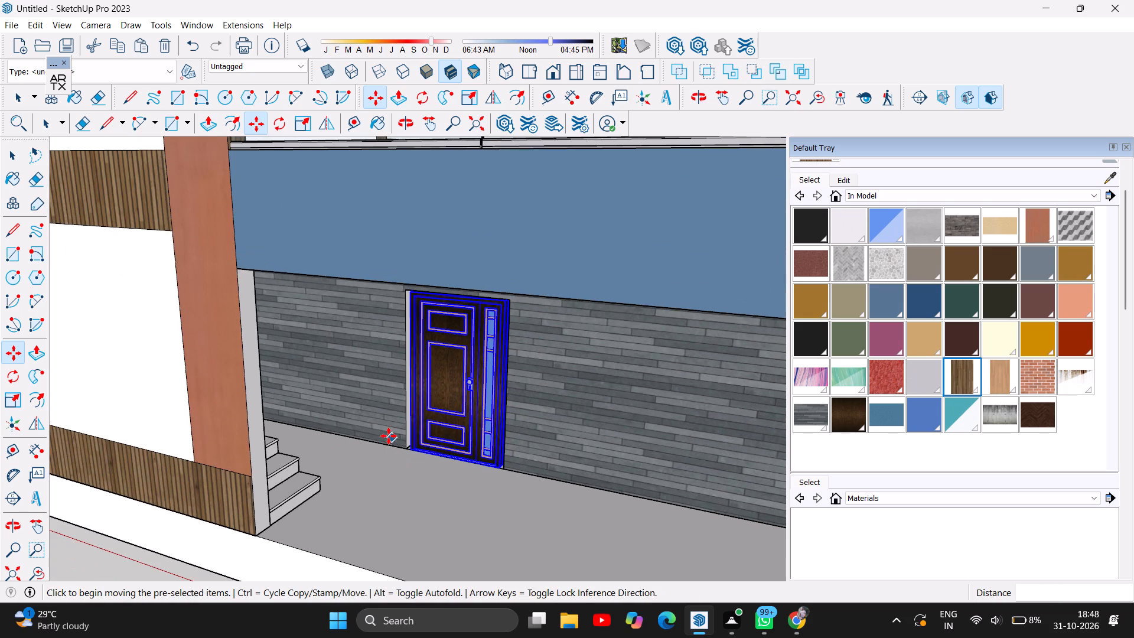
pyautogui.scroll(8, 404, 433)
pyautogui.scroll(-4, 585, 433)
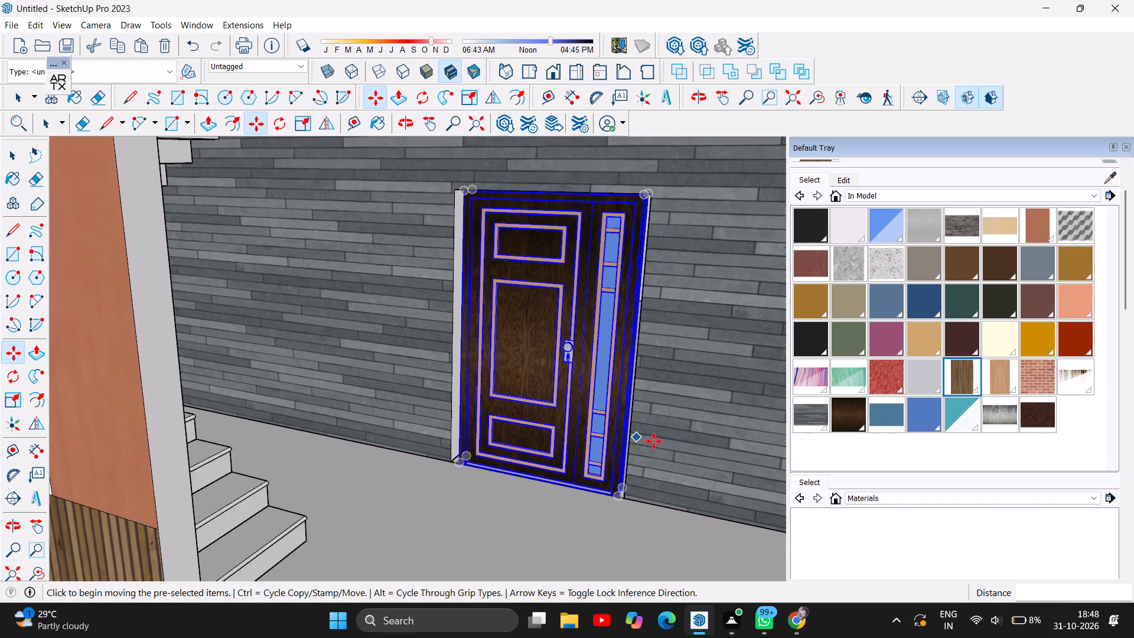
pyautogui.scroll(-1, 654, 441)
pyautogui.scroll(-5, 725, 449)
pyautogui.scroll(-3, 547, 398)
pyautogui.scroll(-2, 622, 392)
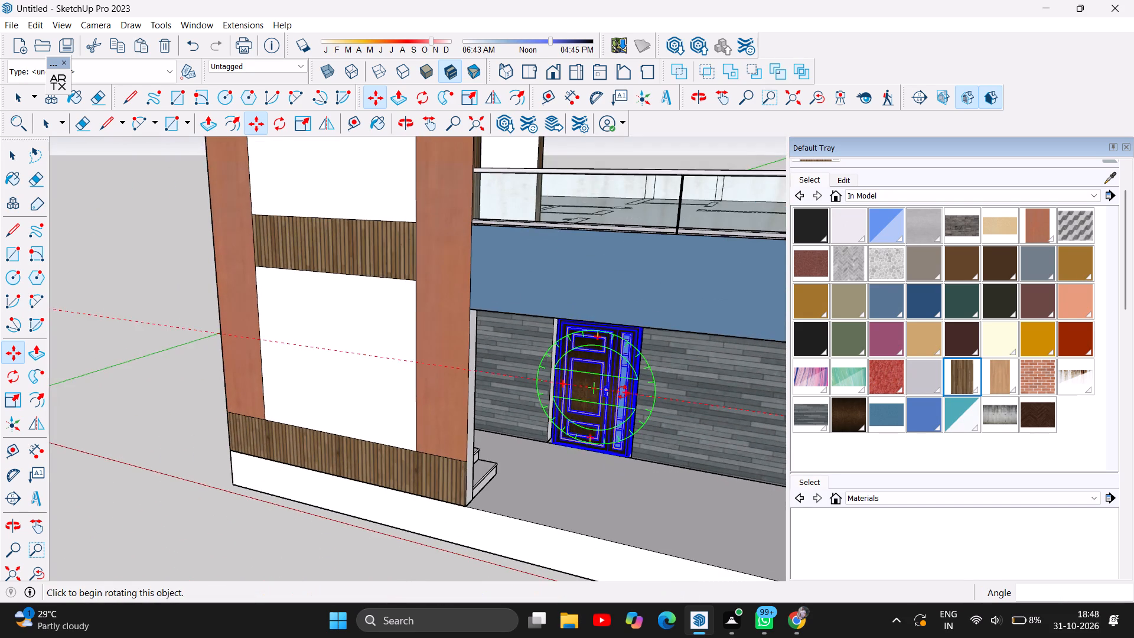
pyautogui.scroll(-1, 623, 392)
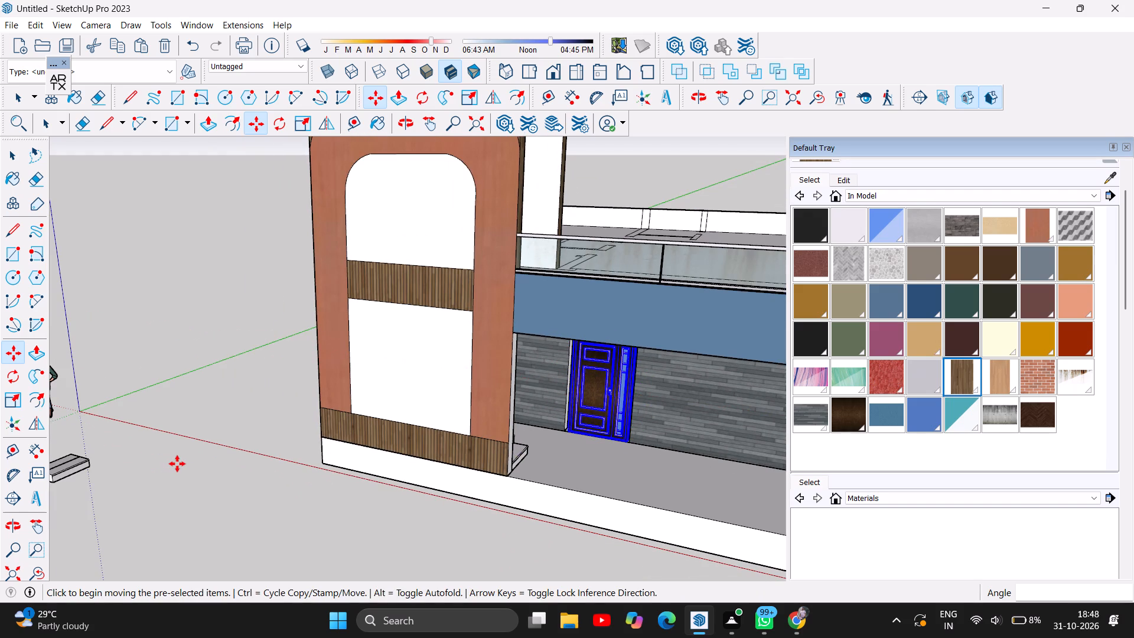
pyautogui.click(409, 121)
pyautogui.moveTo(367, 393); pyautogui.dragTo(435, 353)
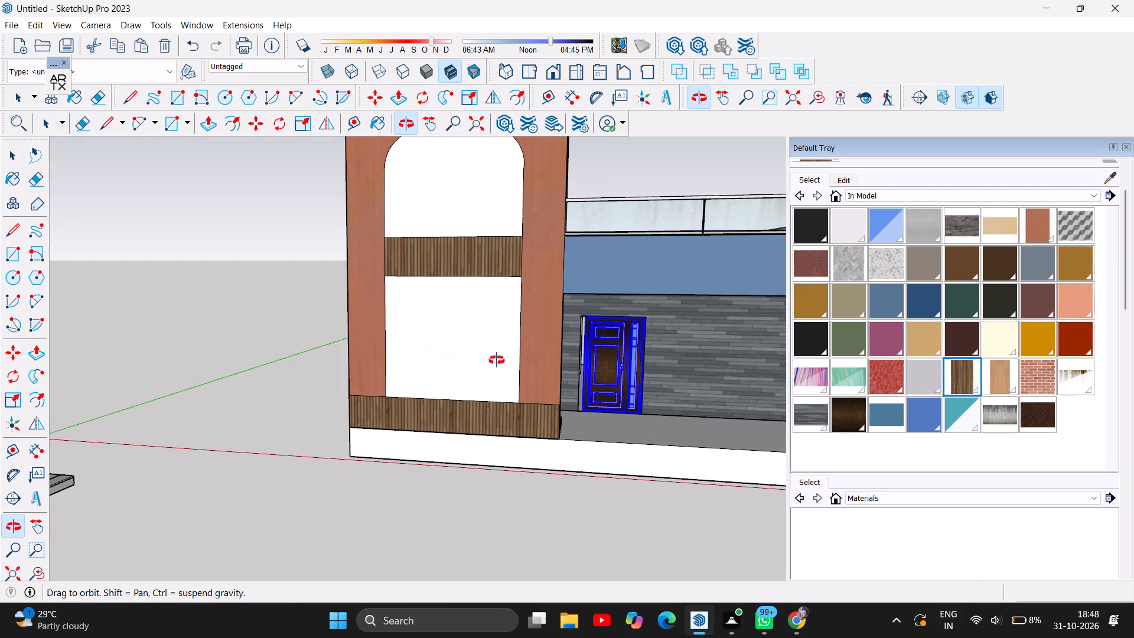
pyautogui.scroll(11, 635, 363)
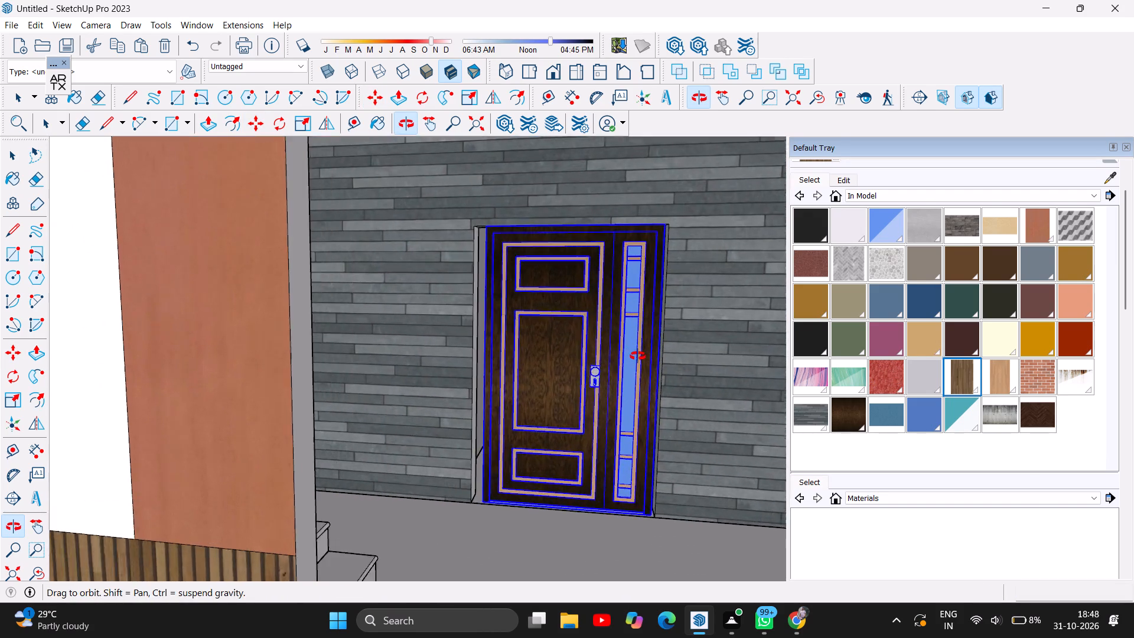
pyautogui.scroll(3, 638, 356)
pyautogui.scroll(4, 500, 442)
pyautogui.scroll(-3, 501, 442)
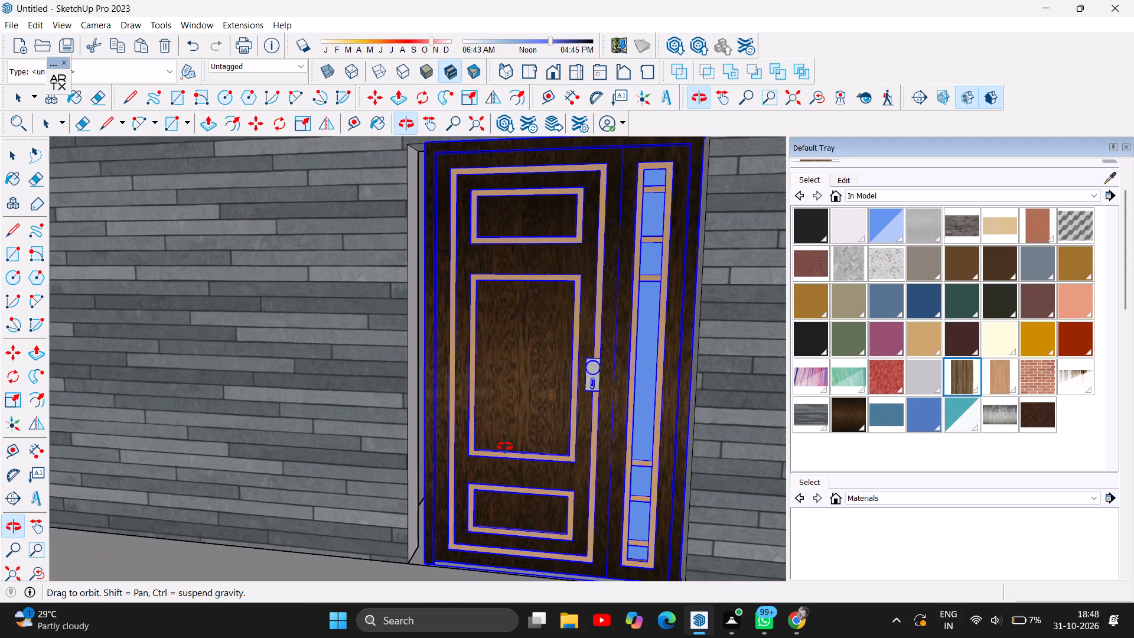
pyautogui.scroll(-3, 627, 424)
pyautogui.moveTo(519, 455); pyautogui.dragTo(527, 457)
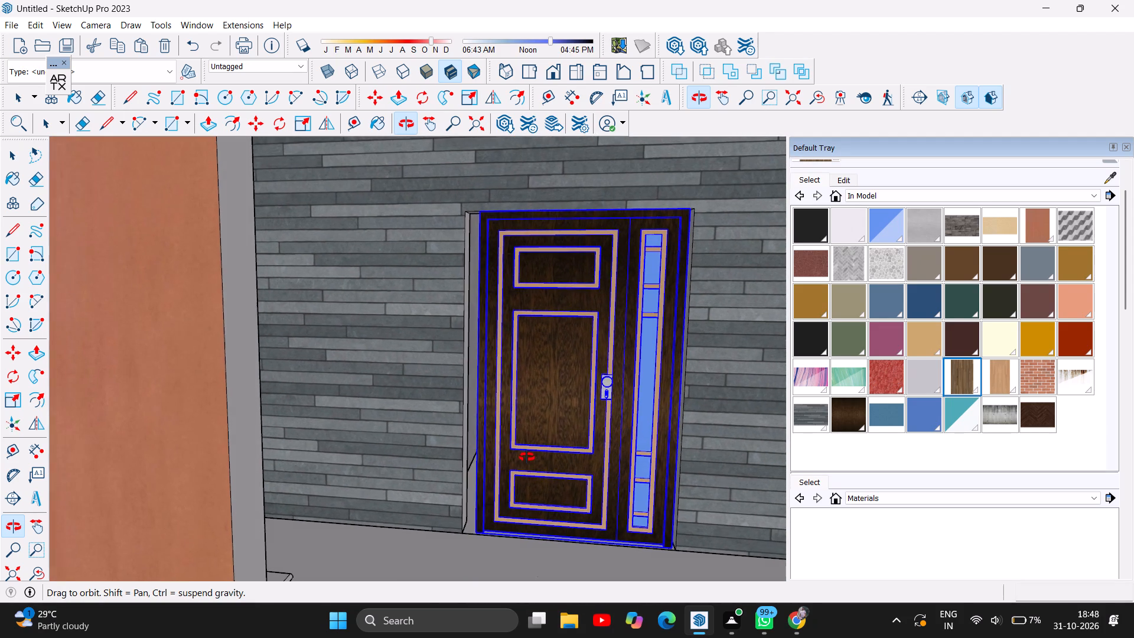
pyautogui.moveTo(527, 457); pyautogui.dragTo(489, 476)
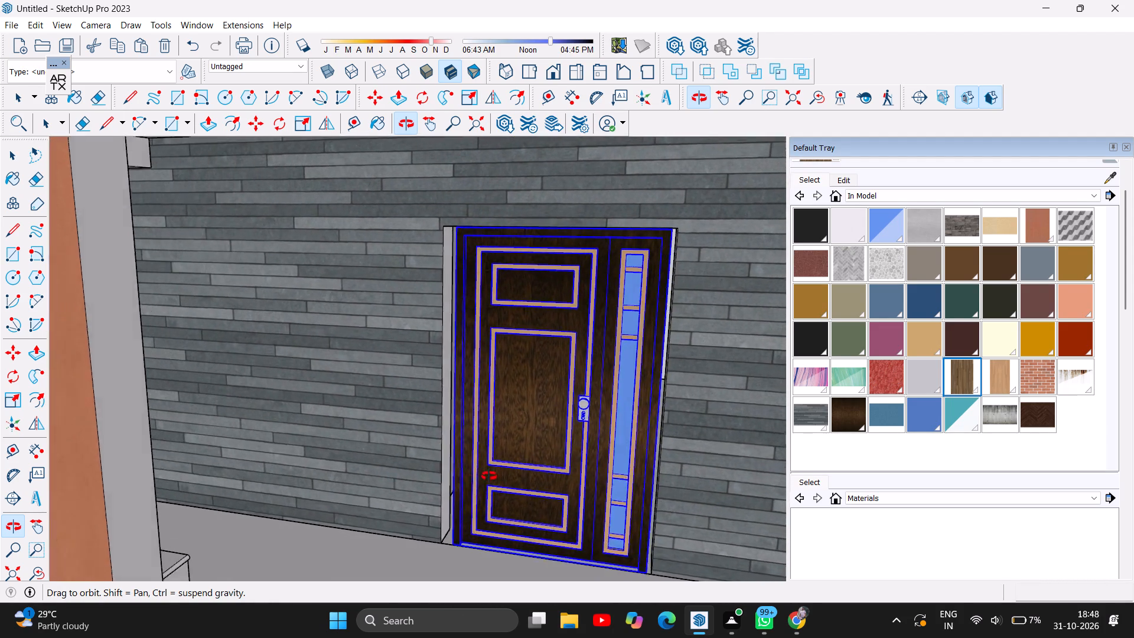
pyautogui.moveTo(489, 476); pyautogui.dragTo(465, 474)
# Push/Pull the doorway jamb on the staircase side about 4" inward to meet the door frame.
pyautogui.scroll(5, 408, 499)
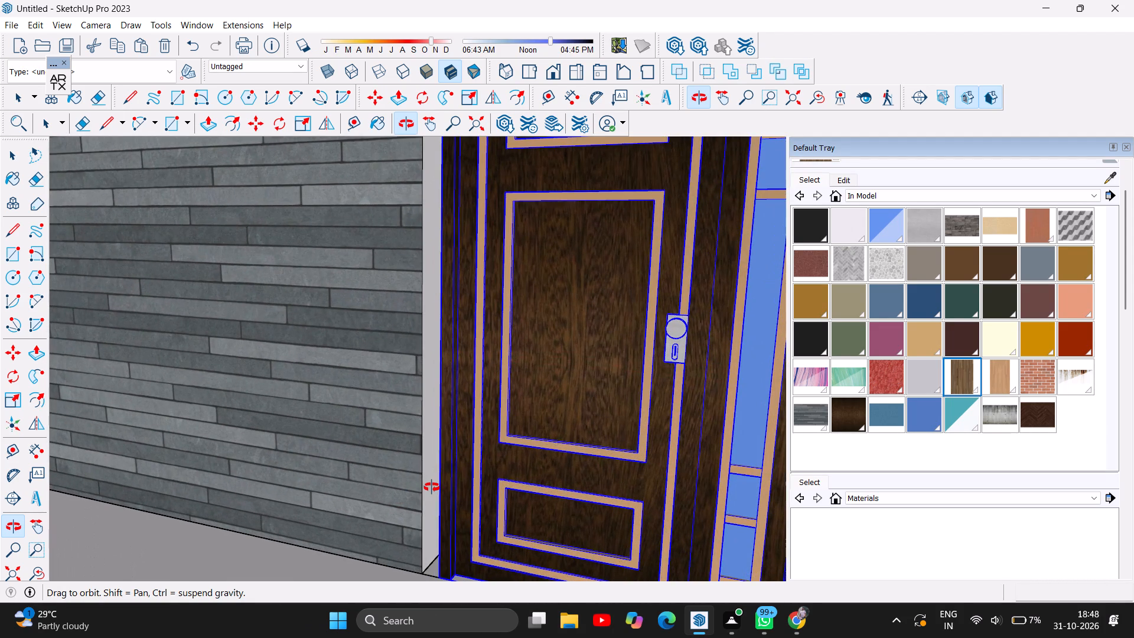
pyautogui.click(210, 123)
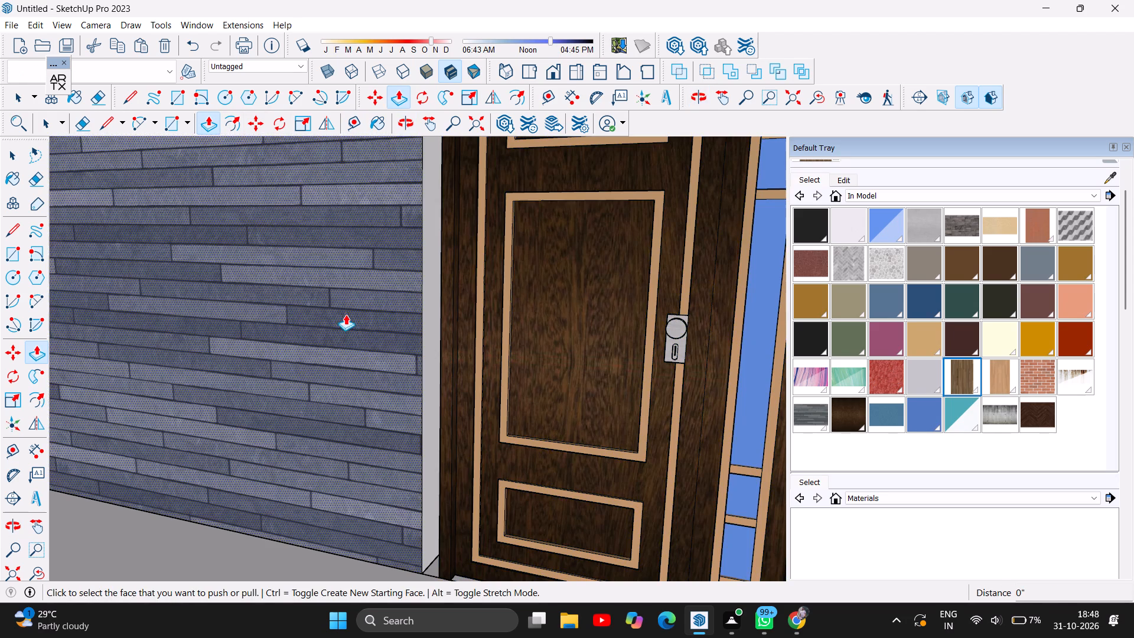
pyautogui.click(431, 364)
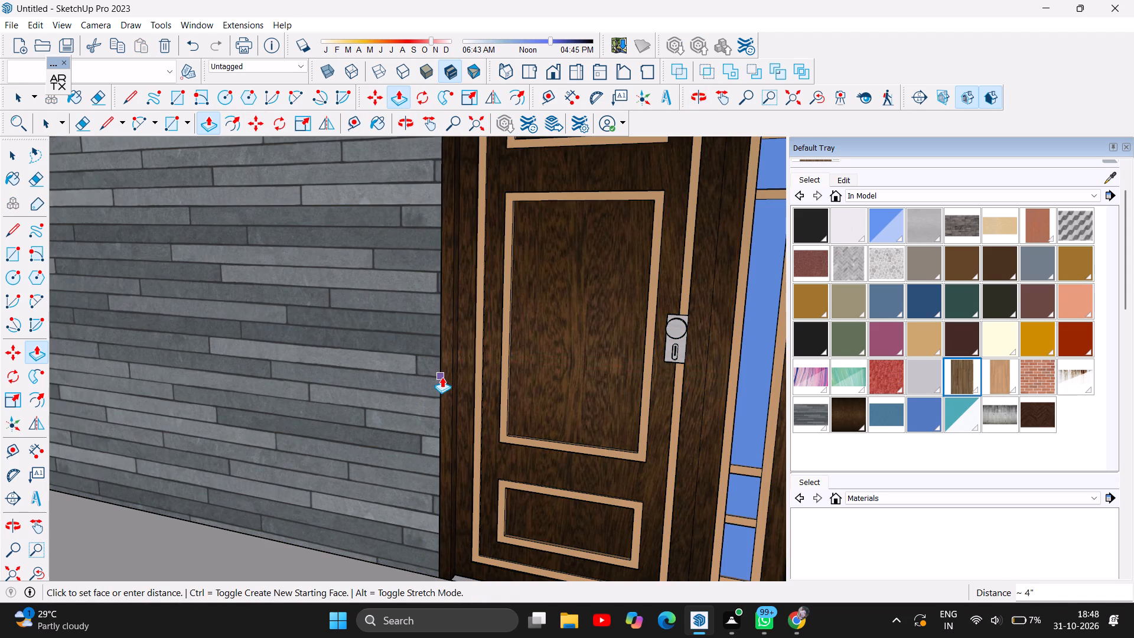
pyautogui.click(442, 377)
# Push/Pull the doorway jamb on the glazed sidelight side 1" inward to meet the door frame.
pyautogui.scroll(-4, 513, 427)
pyautogui.scroll(-3, 637, 437)
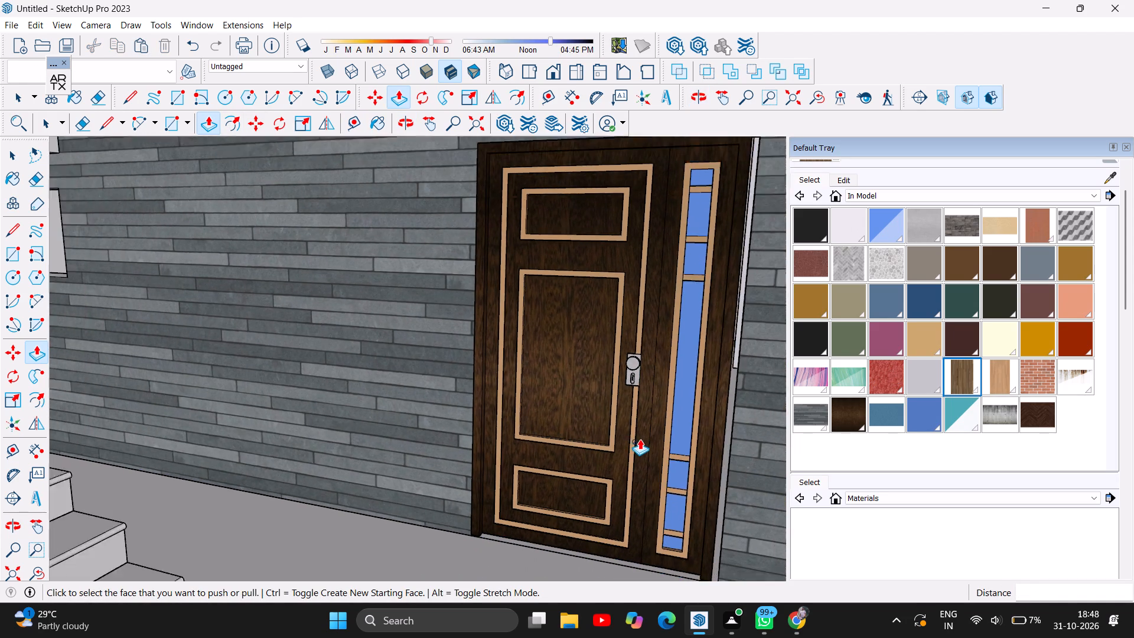
pyautogui.scroll(-2, 640, 439)
pyautogui.scroll(-3, 714, 457)
pyautogui.scroll(5, 700, 460)
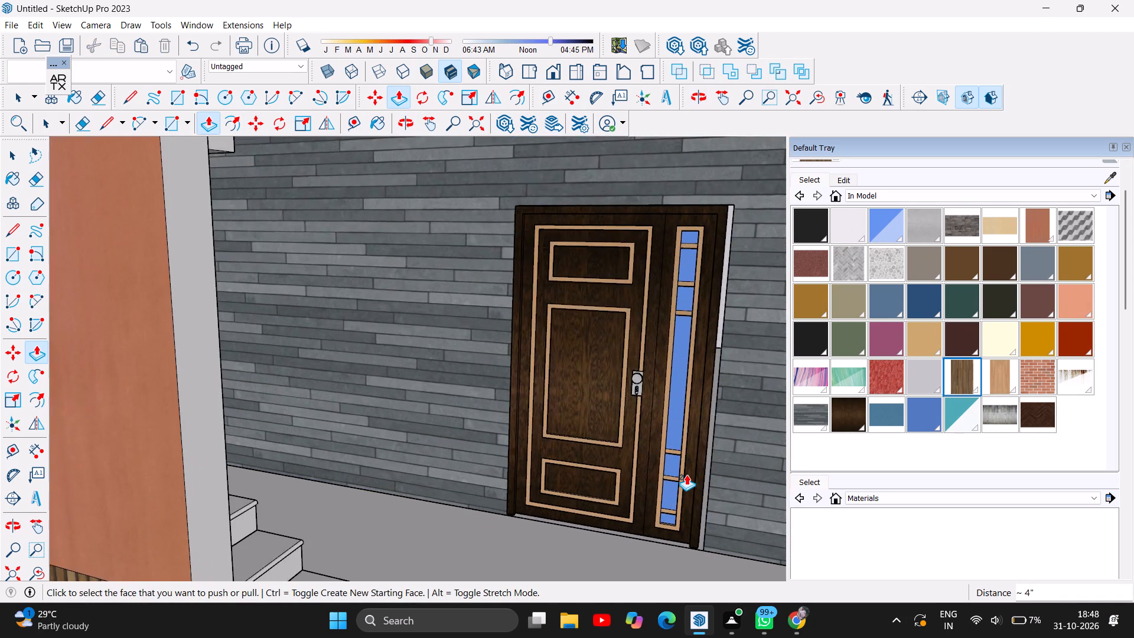
pyautogui.scroll(9, 686, 474)
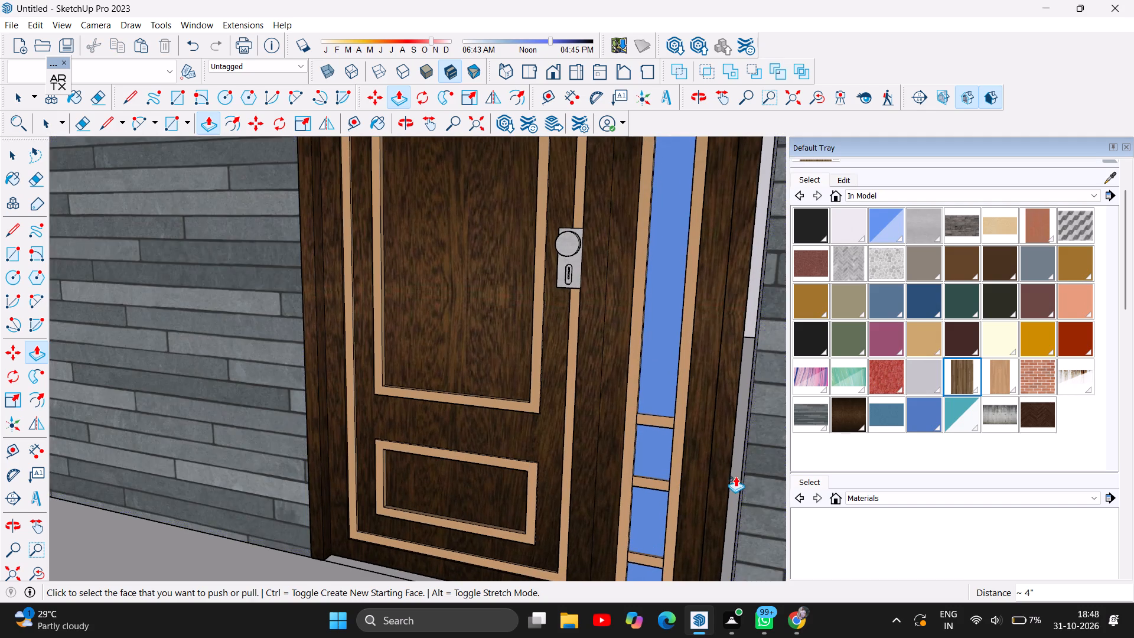
pyautogui.click(405, 128)
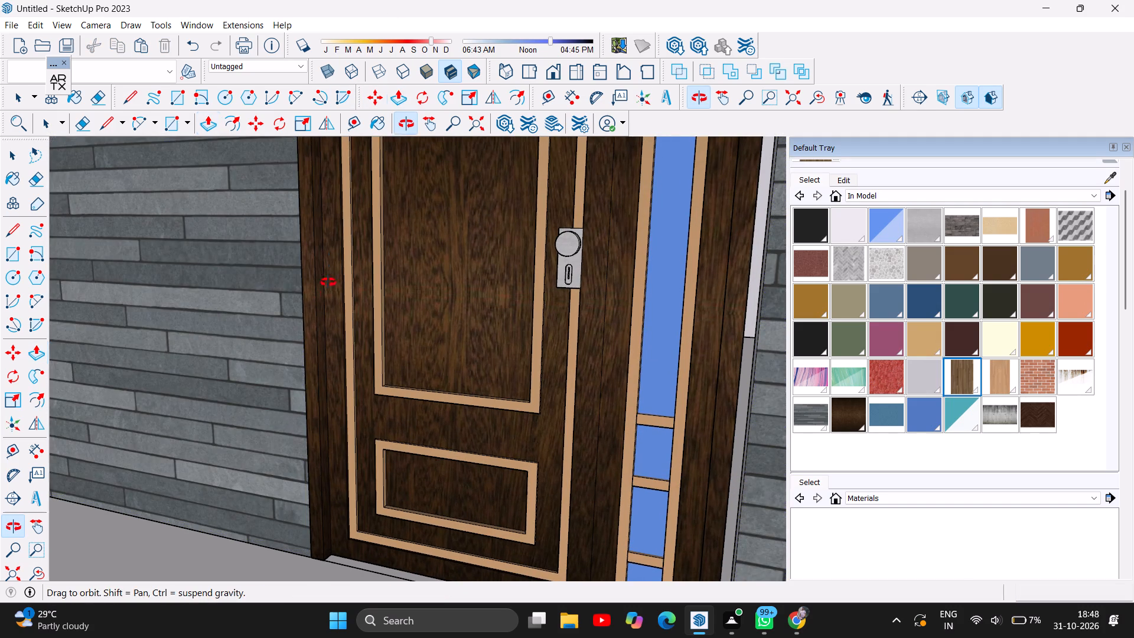
pyautogui.moveTo(330, 295); pyautogui.dragTo(385, 305)
pyautogui.scroll(-3, 545, 343)
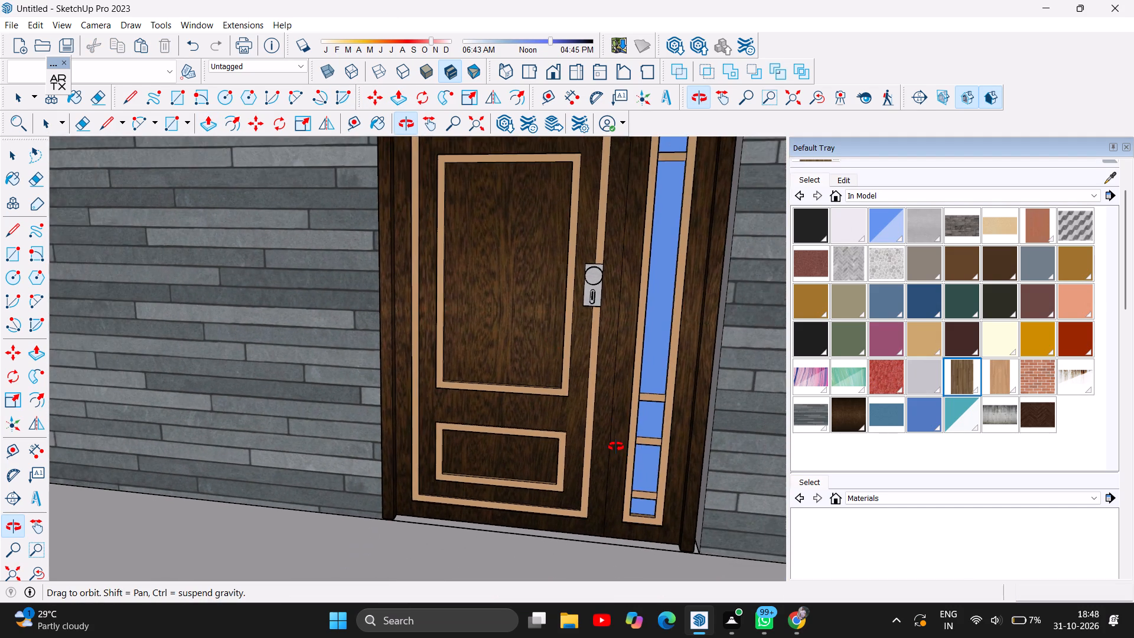
pyautogui.moveTo(616, 447); pyautogui.dragTo(634, 457)
pyautogui.scroll(5, 740, 483)
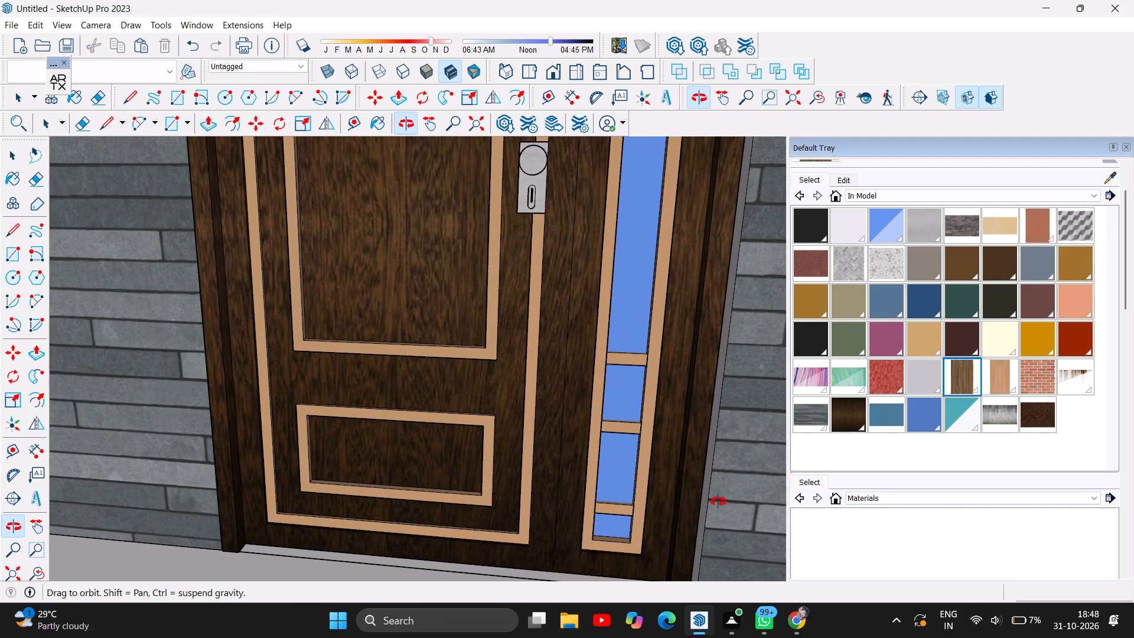
pyautogui.click(207, 126)
pyautogui.click(703, 447)
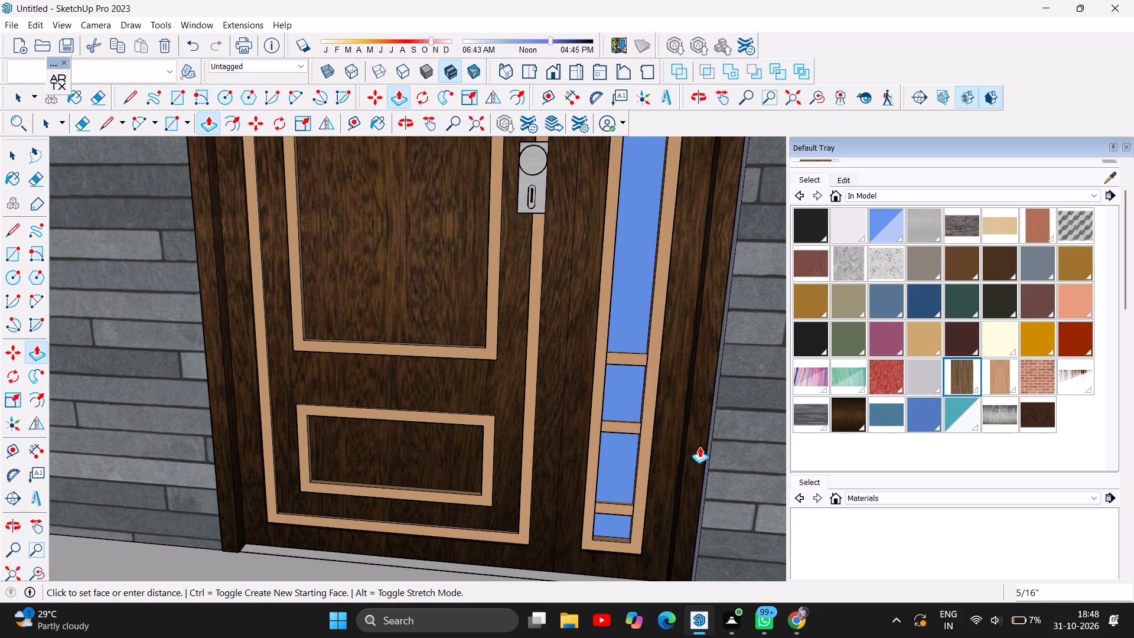
pyautogui.click(693, 445)
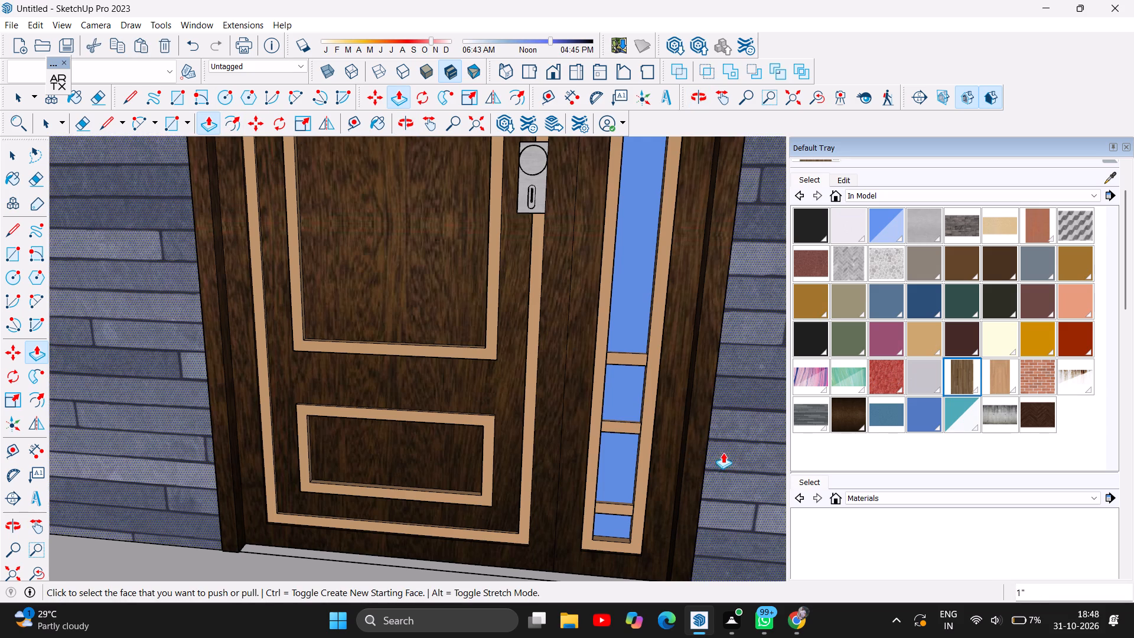
# Move the door about 4 11/16" back into the opening, recessing it behind the stone wall face.
pyautogui.scroll(-6, 561, 418)
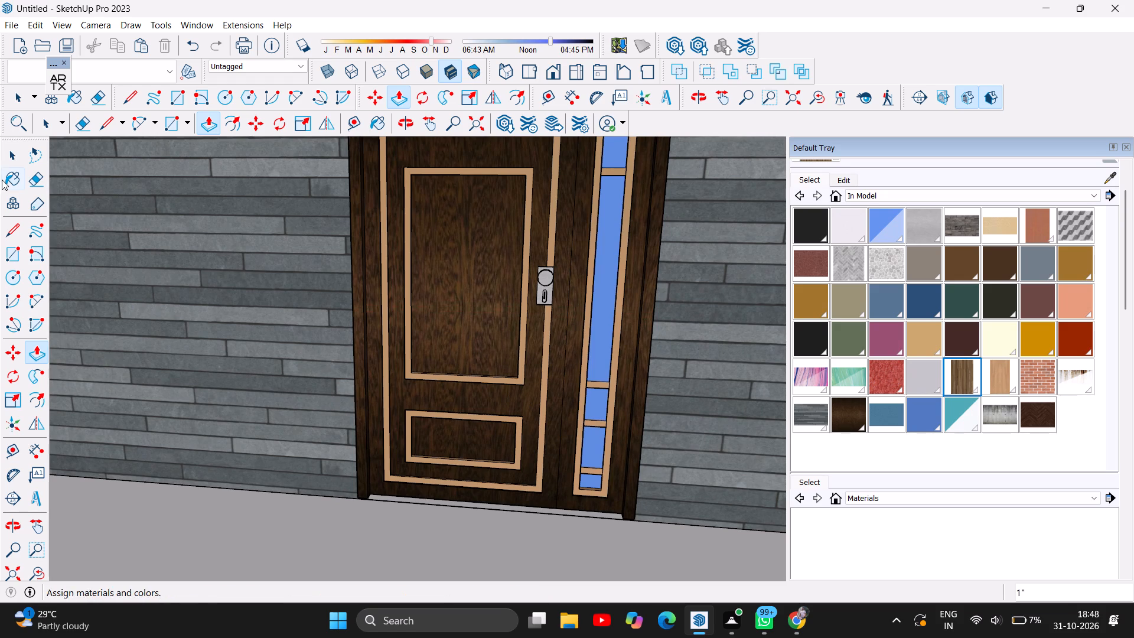
pyautogui.click(11, 162)
pyautogui.click(484, 375)
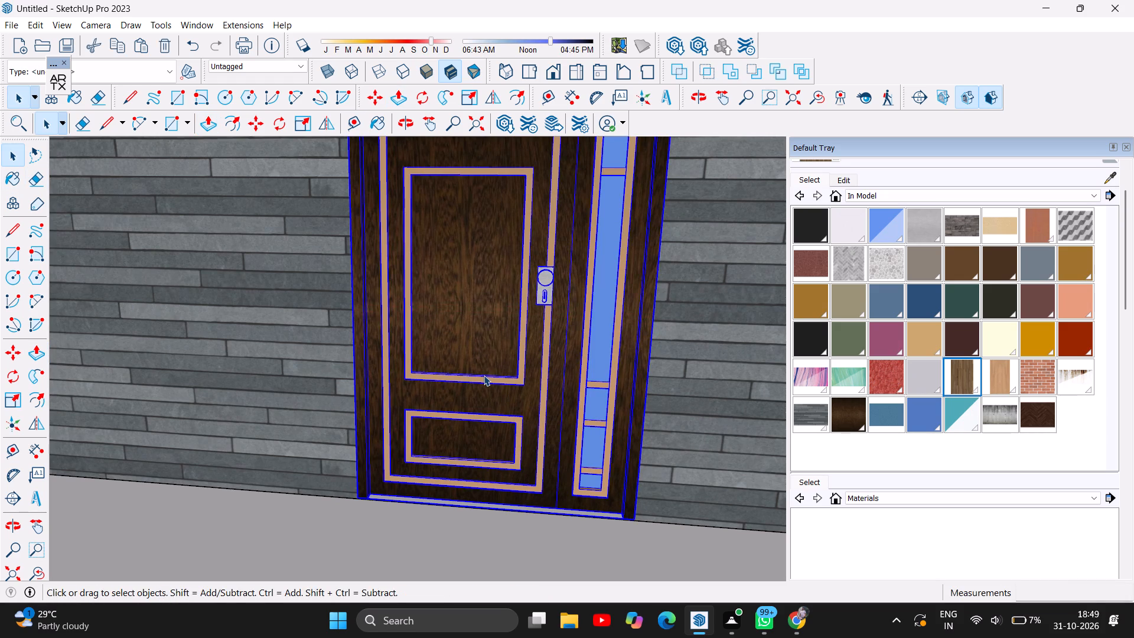
pyautogui.click(380, 95)
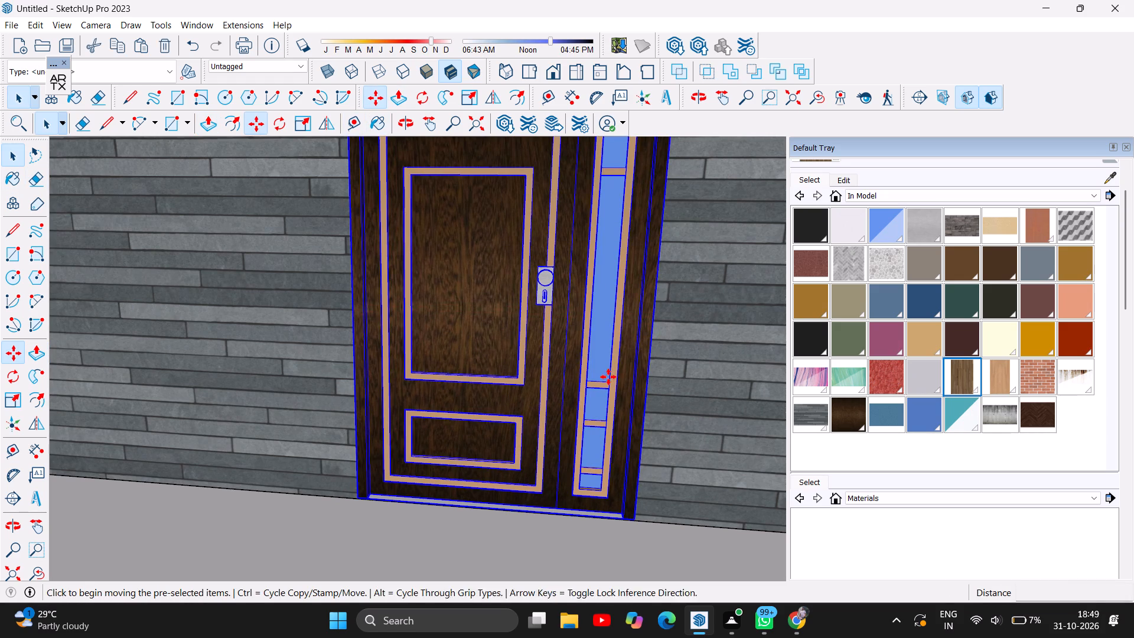
pyautogui.click(496, 472)
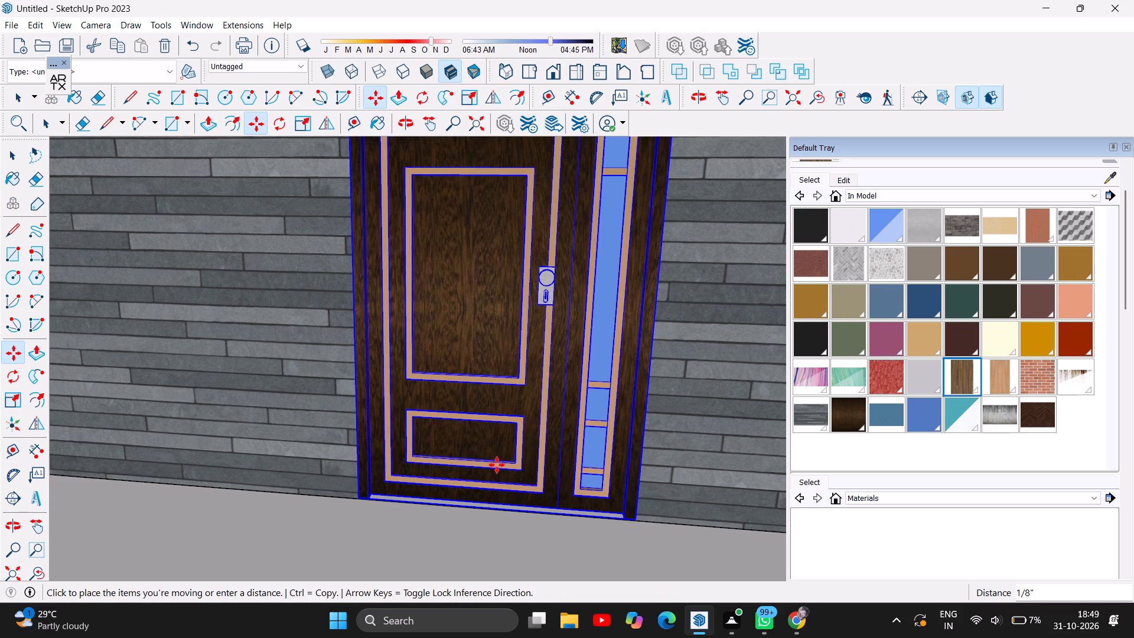
pyautogui.click(499, 459)
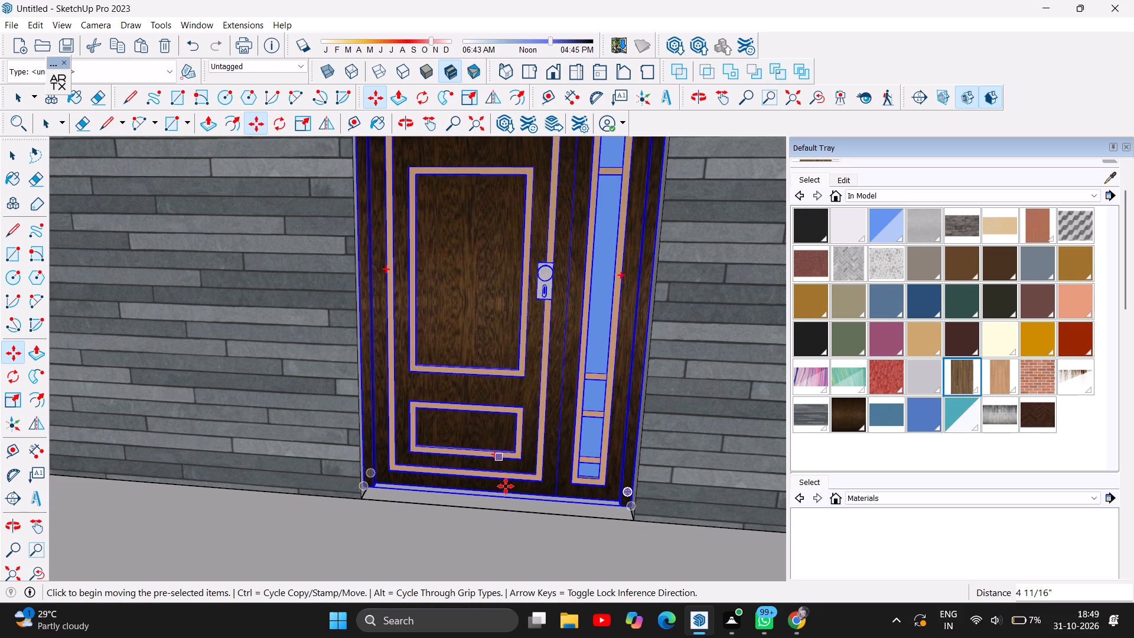
# Deselect the door and examine the whole house exterior with the door in place.
pyautogui.scroll(-7, 535, 540)
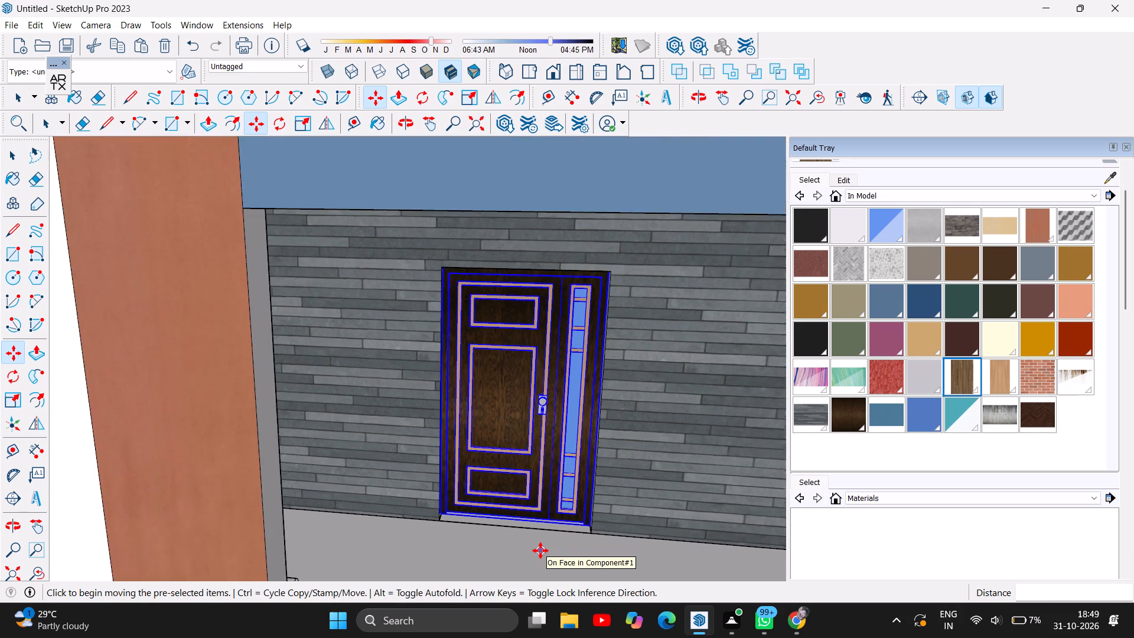
pyautogui.scroll(-7, 540, 551)
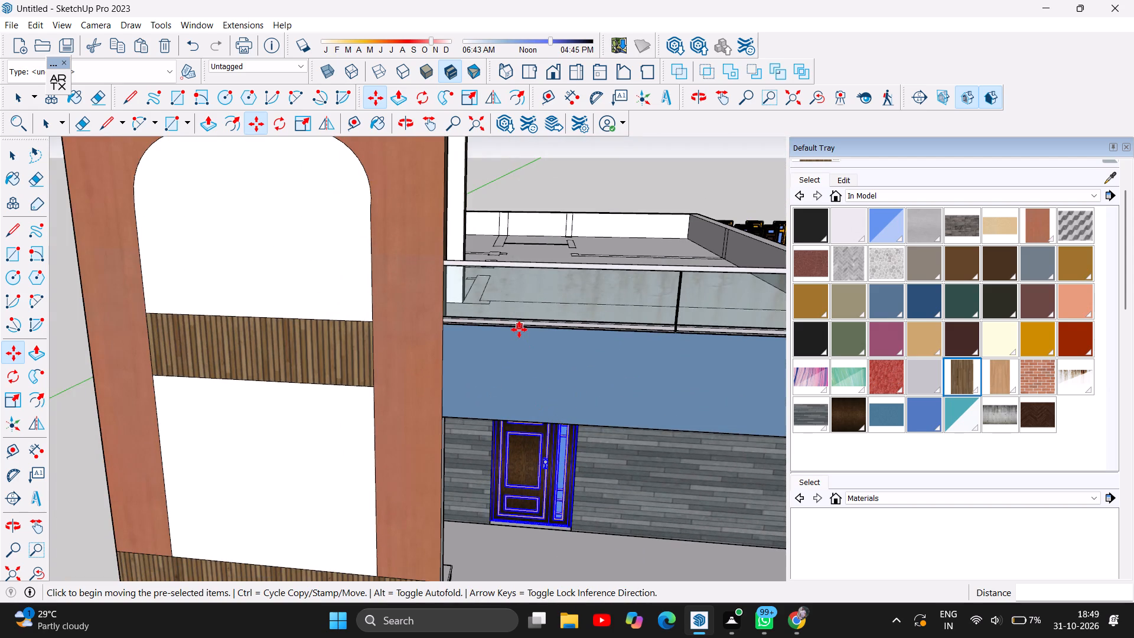
pyautogui.scroll(-10, 519, 330)
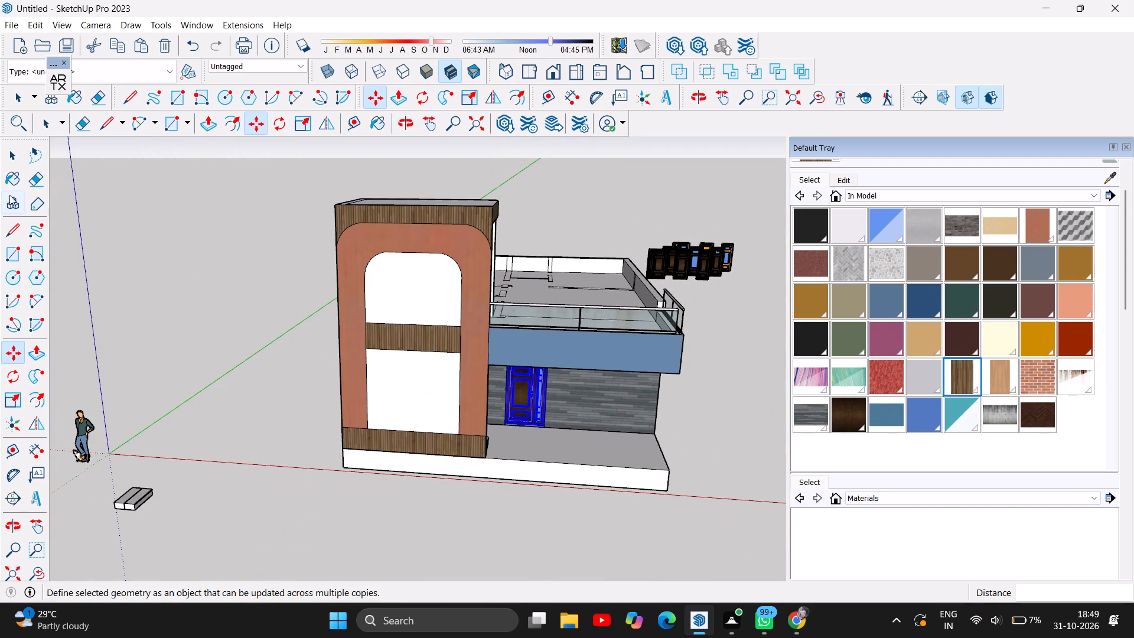
pyautogui.click(12, 152)
pyautogui.click(186, 245)
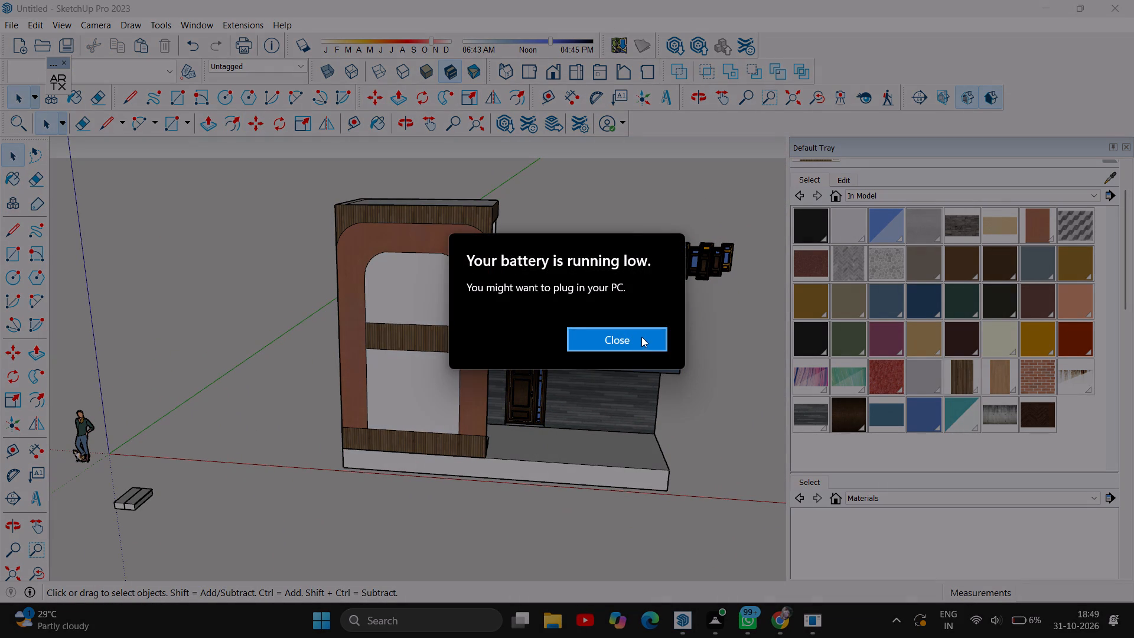
# Dismiss the low-battery notice.
pyautogui.click(627, 332)
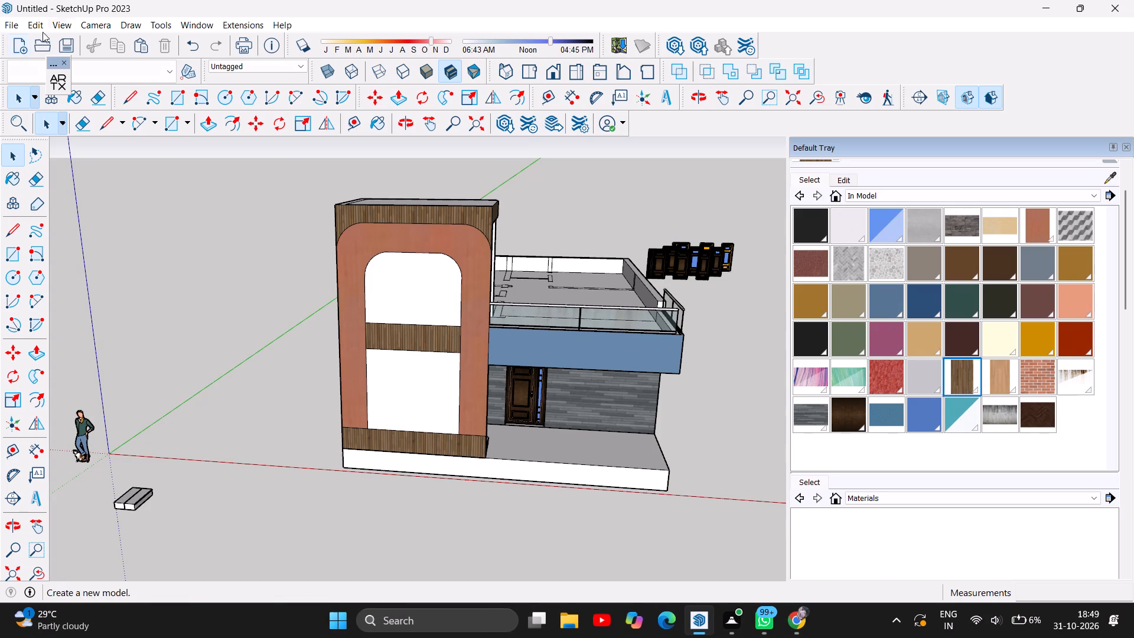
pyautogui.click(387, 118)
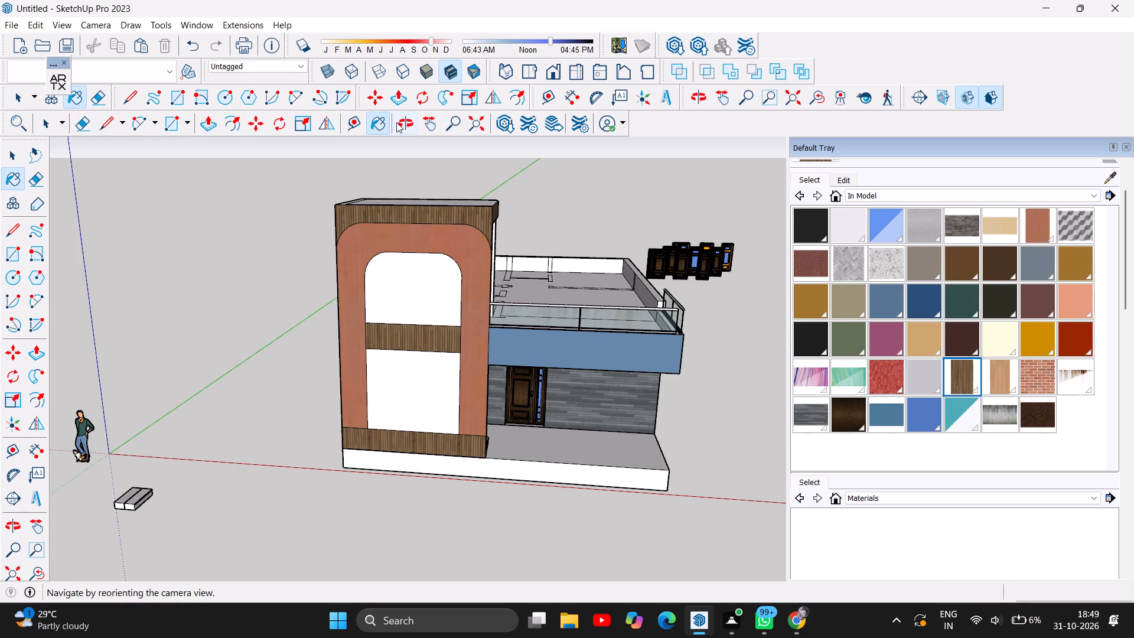
# Examine the whole house exterior from the front, side and above, including the tower, balcony and porch.
pyautogui.click(412, 117)
pyautogui.moveTo(559, 196); pyautogui.dragTo(264, 136)
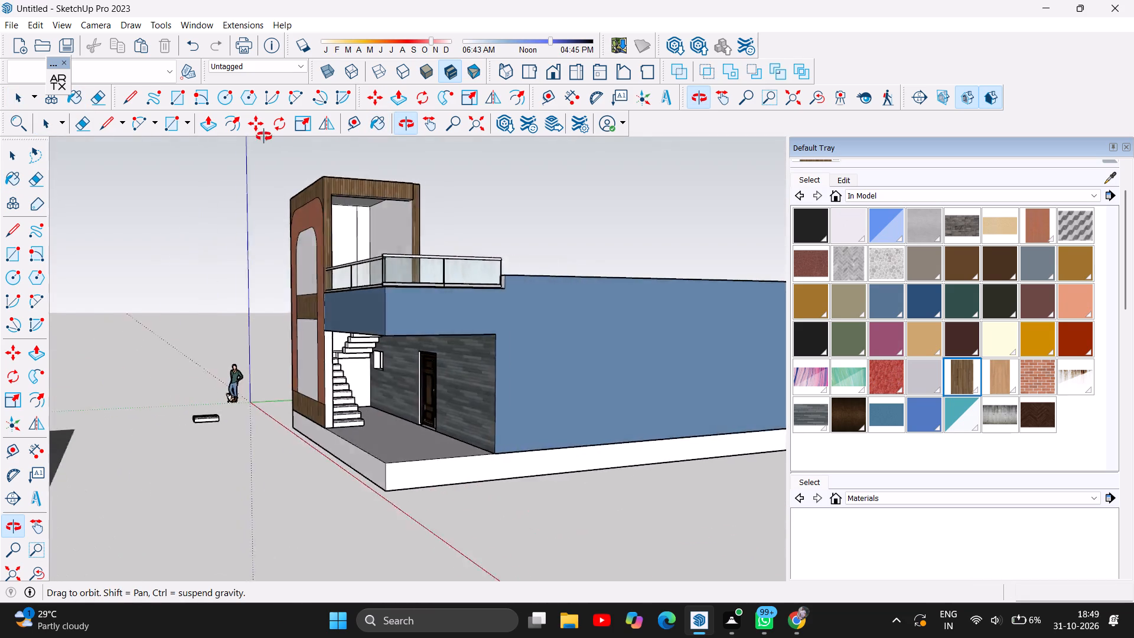
pyautogui.moveTo(264, 136); pyautogui.dragTo(607, 184)
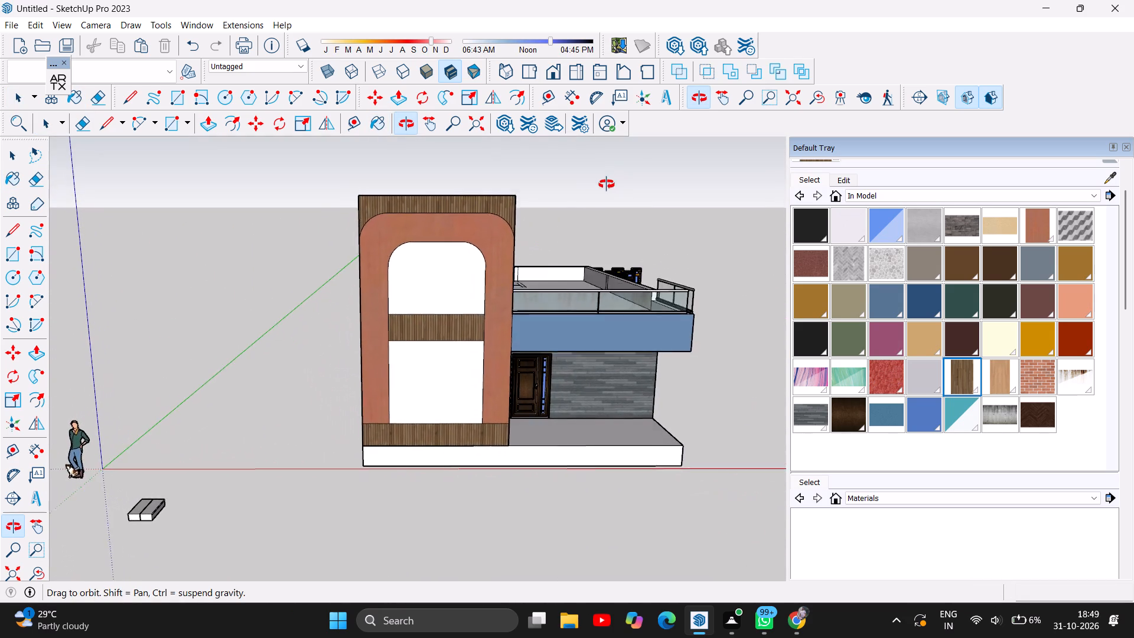
pyautogui.moveTo(607, 184); pyautogui.dragTo(450, 270)
pyautogui.moveTo(393, 255); pyautogui.dragTo(379, 249)
pyautogui.click(379, 249)
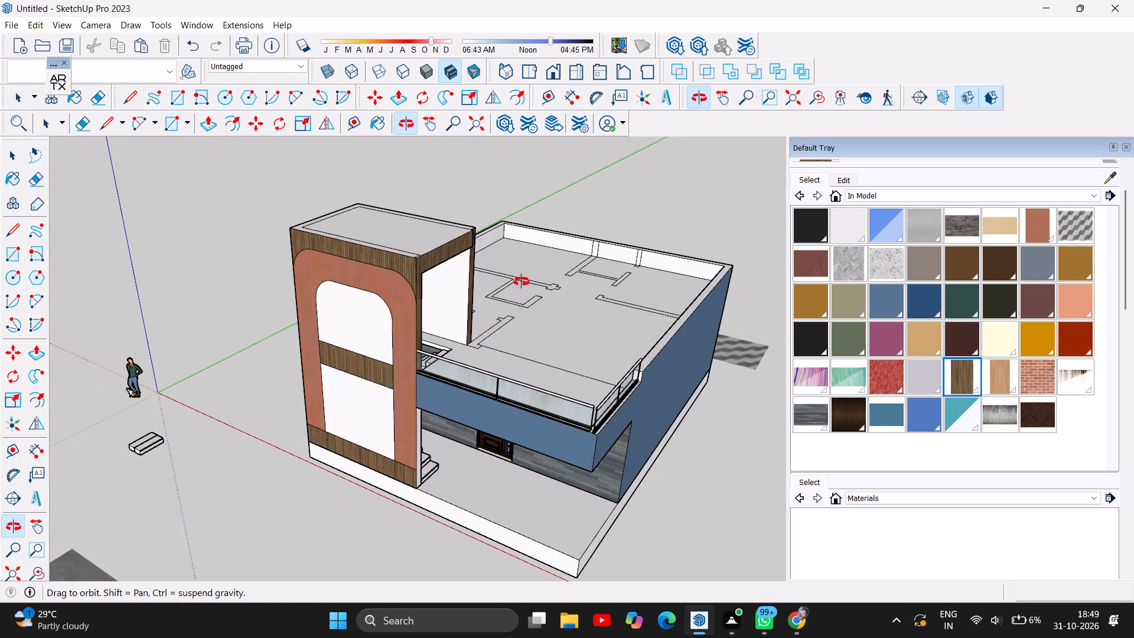
pyautogui.moveTo(583, 268); pyautogui.dragTo(745, 157)
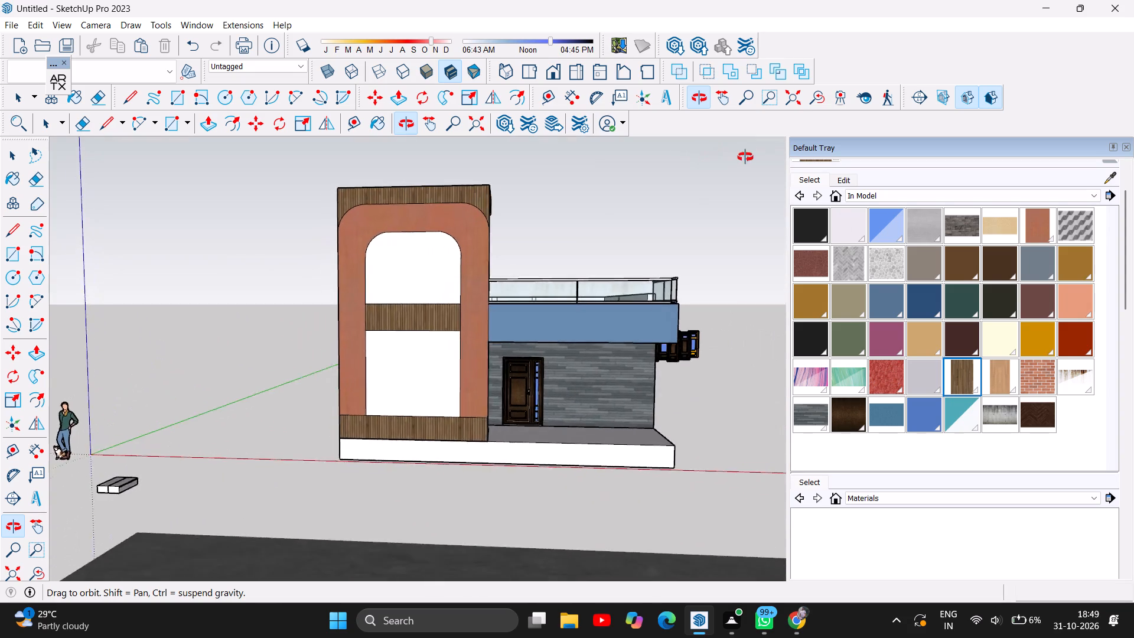
pyautogui.moveTo(745, 157); pyautogui.dragTo(767, 167)
pyautogui.moveTo(767, 167); pyautogui.dragTo(666, 148)
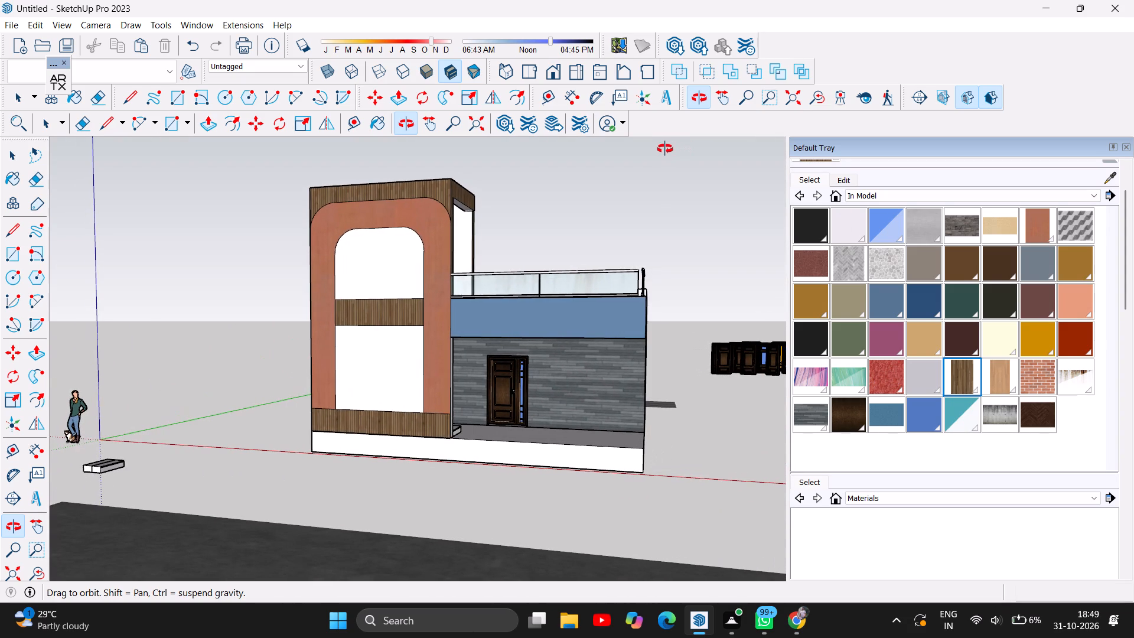
pyautogui.moveTo(650, 212); pyautogui.dragTo(588, 224)
pyautogui.moveTo(581, 240); pyautogui.dragTo(690, 266)
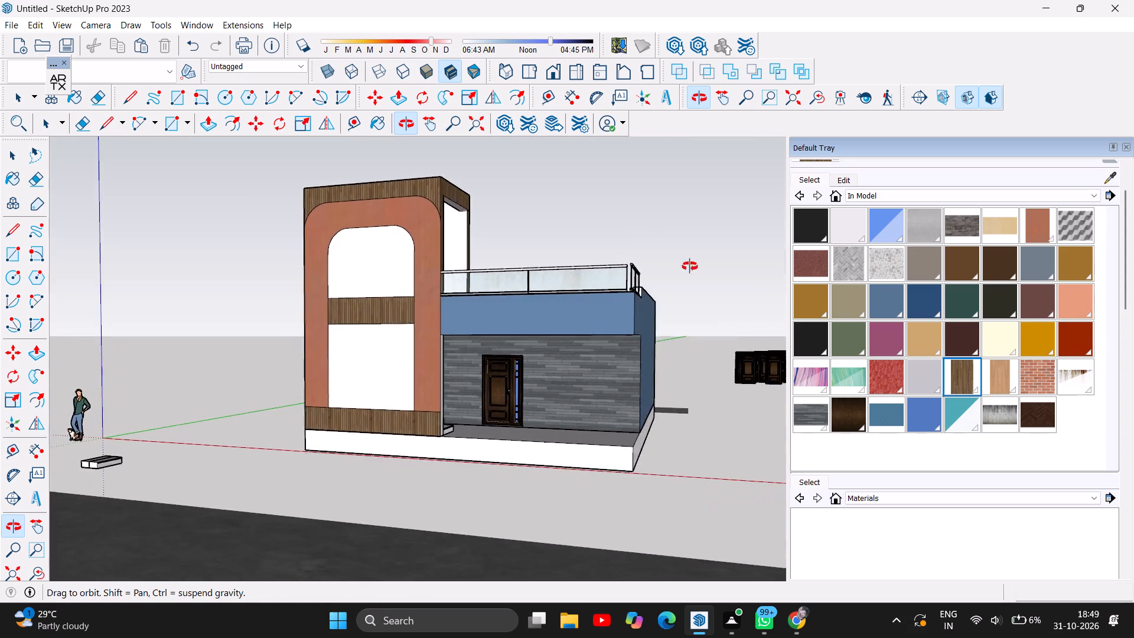
pyautogui.moveTo(690, 266); pyautogui.dragTo(657, 237)
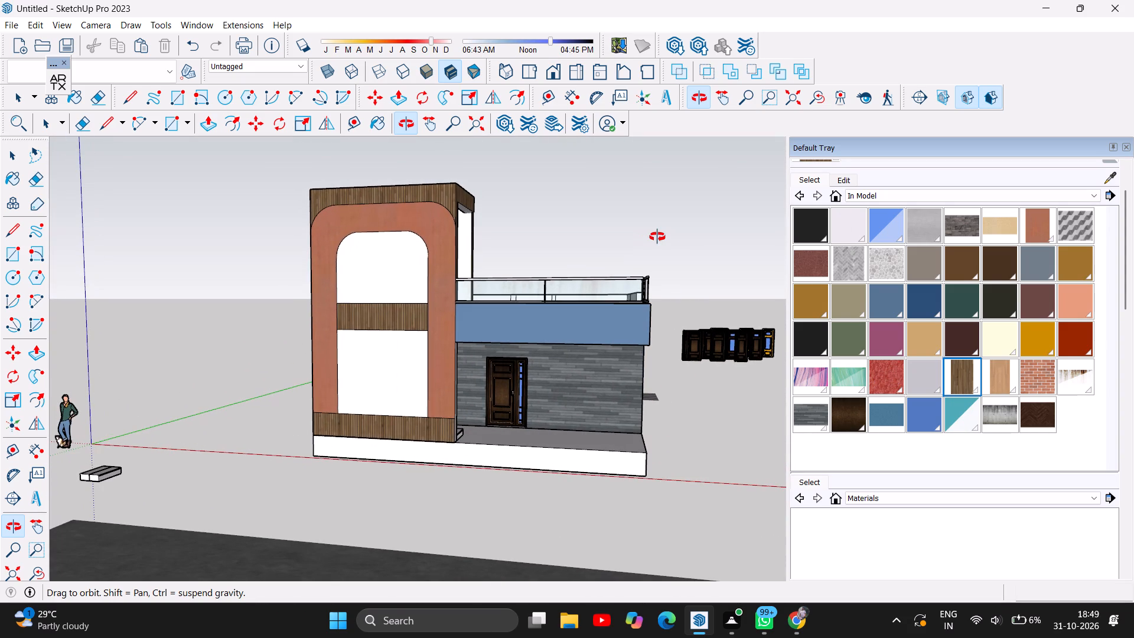
pyautogui.moveTo(657, 237); pyautogui.dragTo(552, 230)
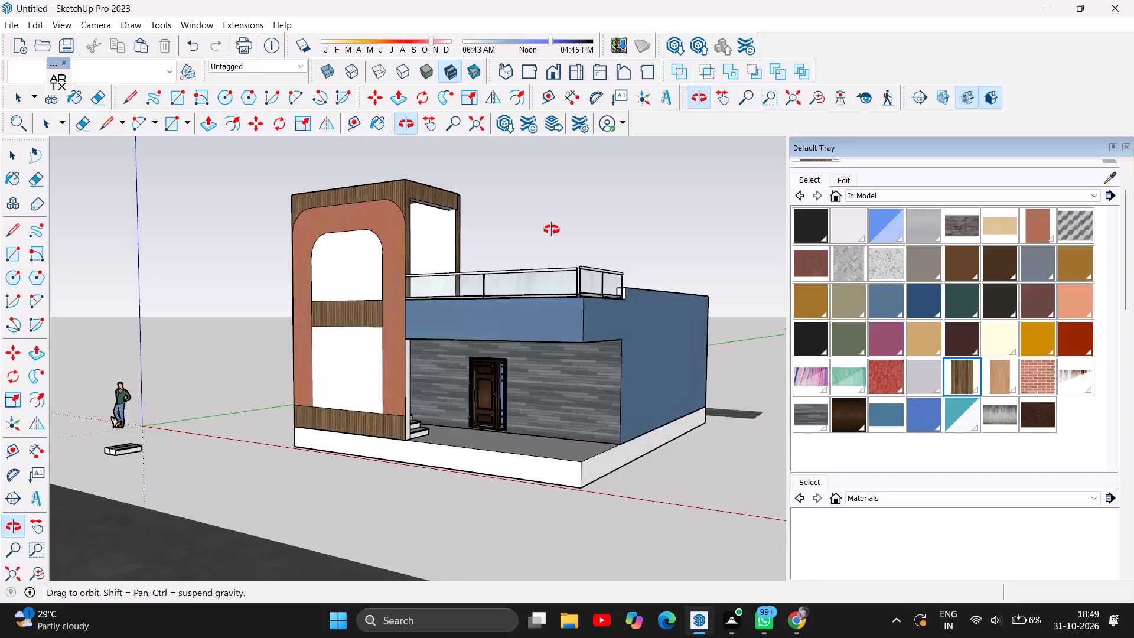
pyautogui.moveTo(552, 230); pyautogui.dragTo(670, 223)
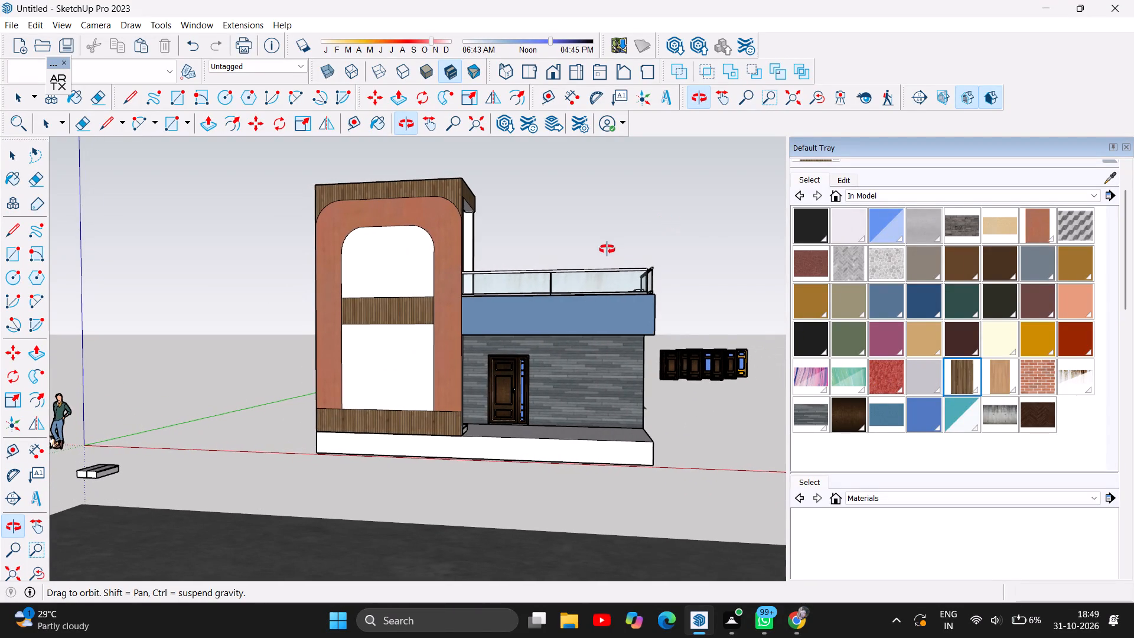
pyautogui.scroll(3, 461, 235)
pyautogui.scroll(2, 532, 246)
pyautogui.scroll(-2, 533, 251)
pyautogui.moveTo(576, 373); pyautogui.dragTo(581, 335)
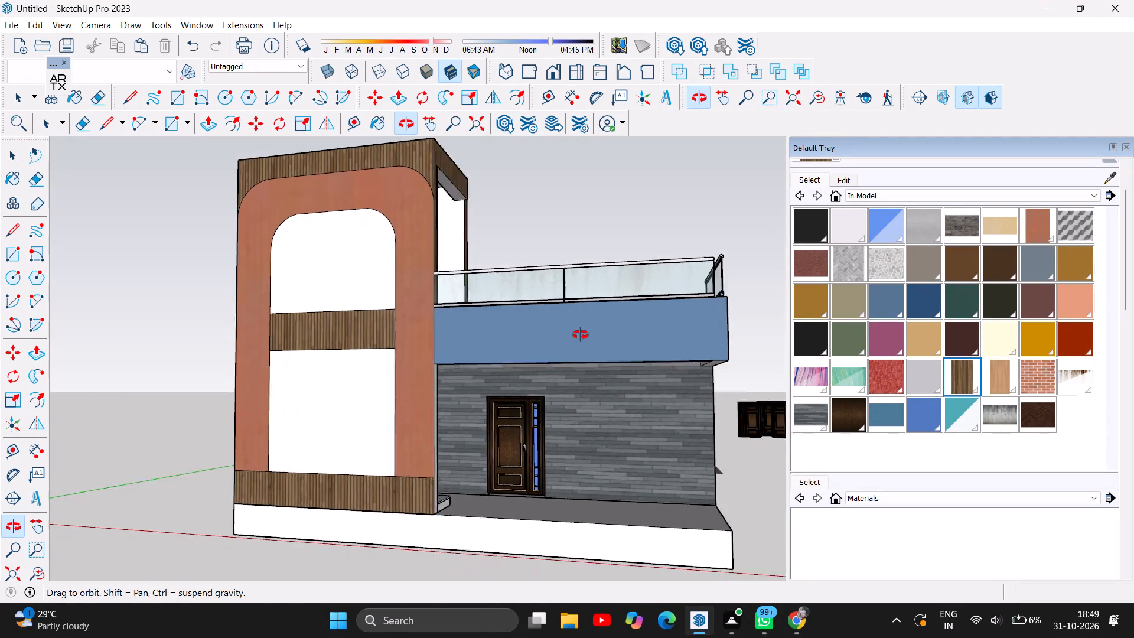
pyautogui.moveTo(581, 335); pyautogui.dragTo(598, 354)
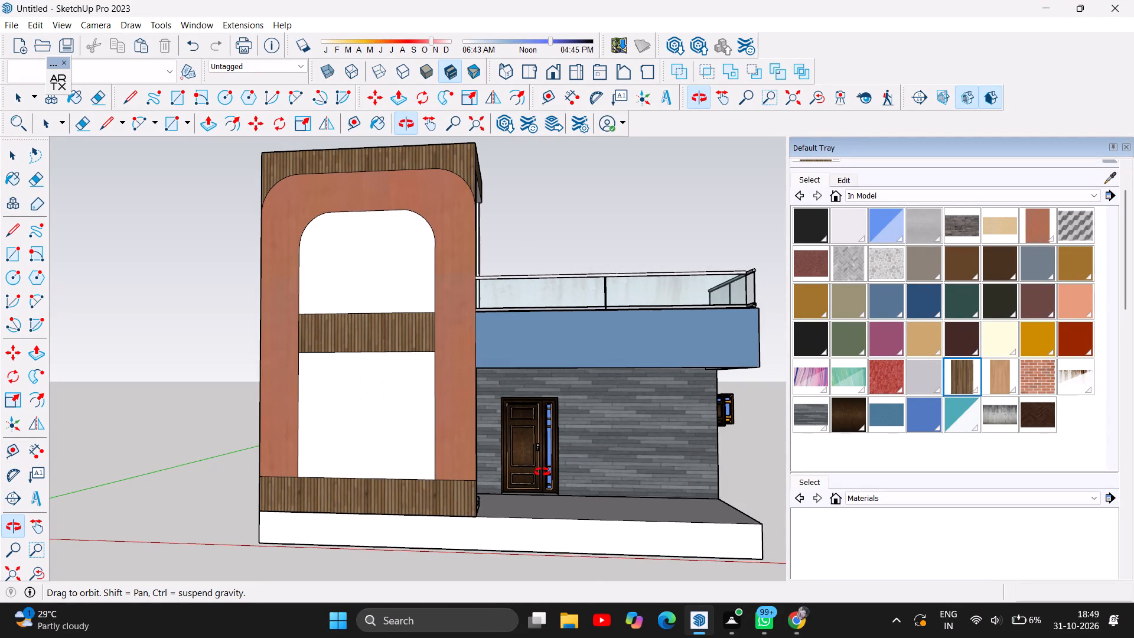
# Inspect the recessed wood door and its surrounding stone wall in the porch from close up and at an angle.
pyautogui.scroll(4, 539, 474)
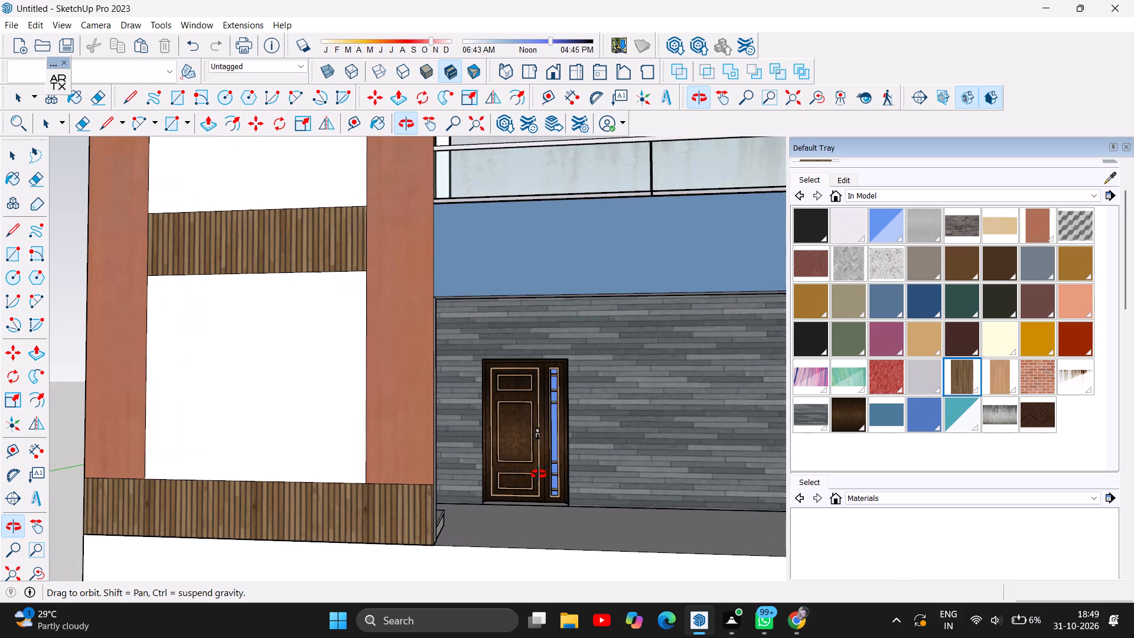
pyautogui.scroll(8, 540, 434)
pyautogui.scroll(3, 568, 390)
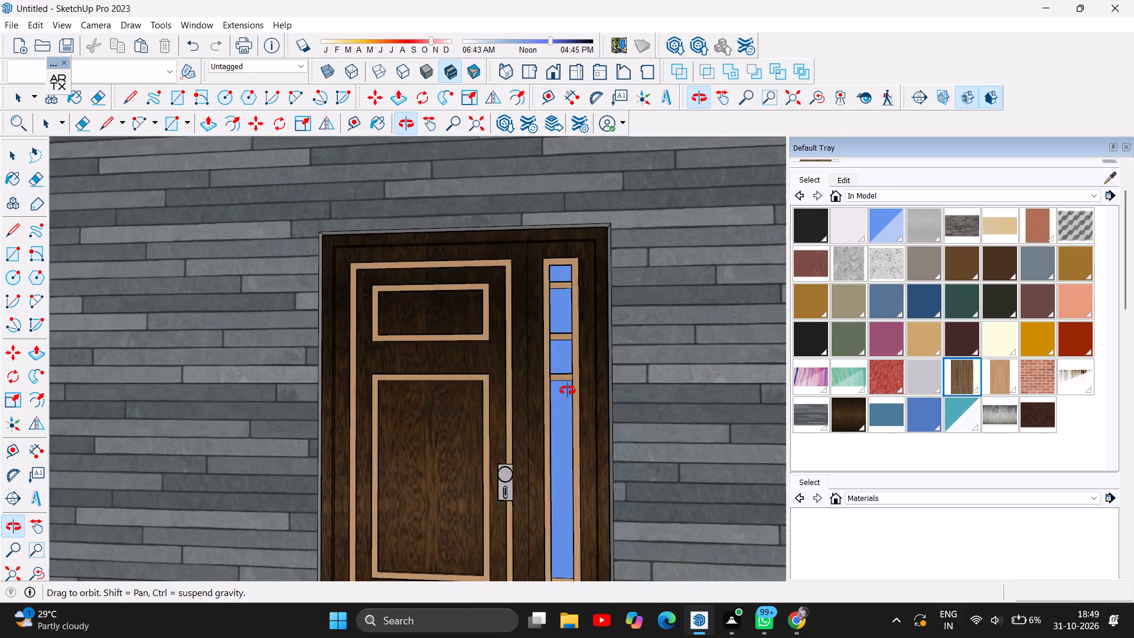
pyautogui.scroll(3, 568, 390)
pyautogui.scroll(-5, 568, 390)
pyautogui.scroll(1, 568, 390)
pyautogui.scroll(-4, 568, 390)
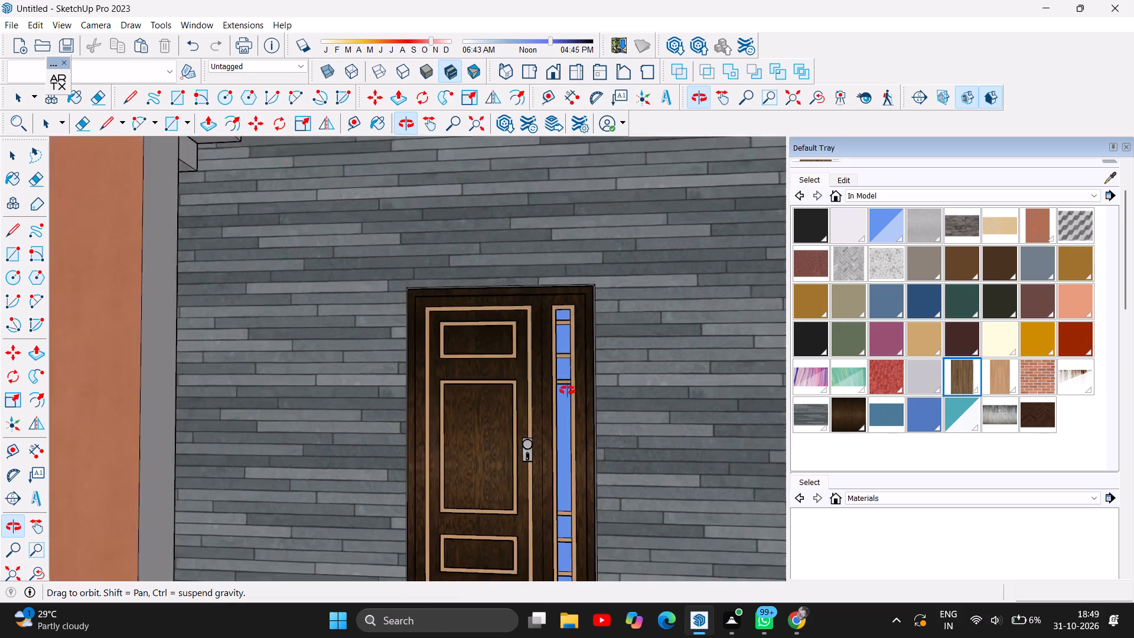
pyautogui.scroll(-4, 568, 390)
pyautogui.moveTo(552, 422); pyautogui.dragTo(542, 479)
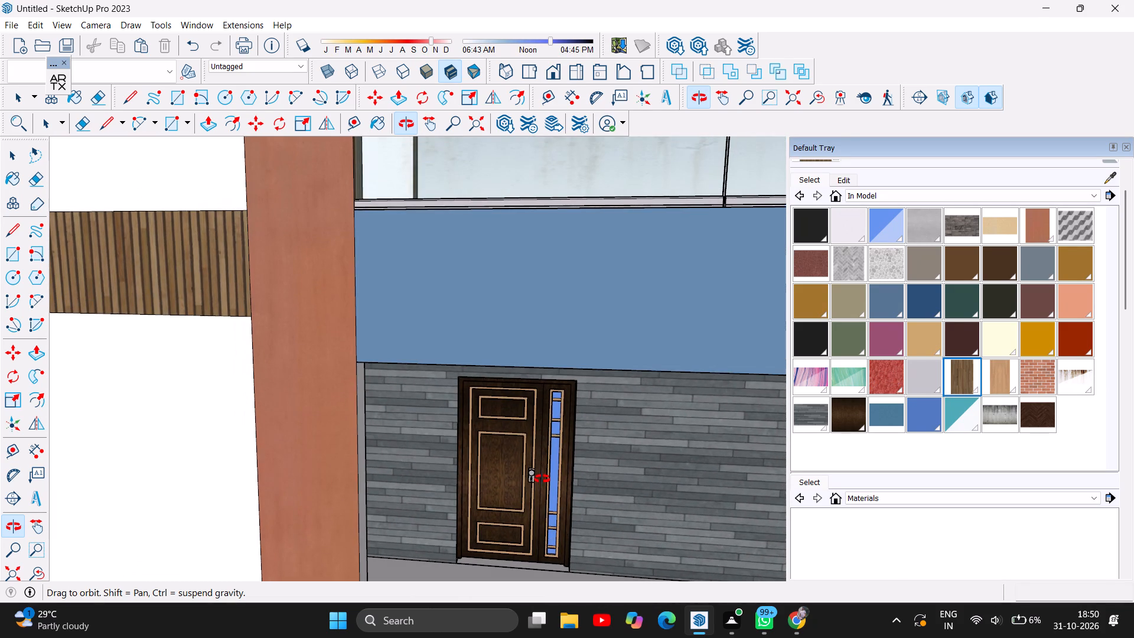
pyautogui.moveTo(542, 479); pyautogui.dragTo(618, 440)
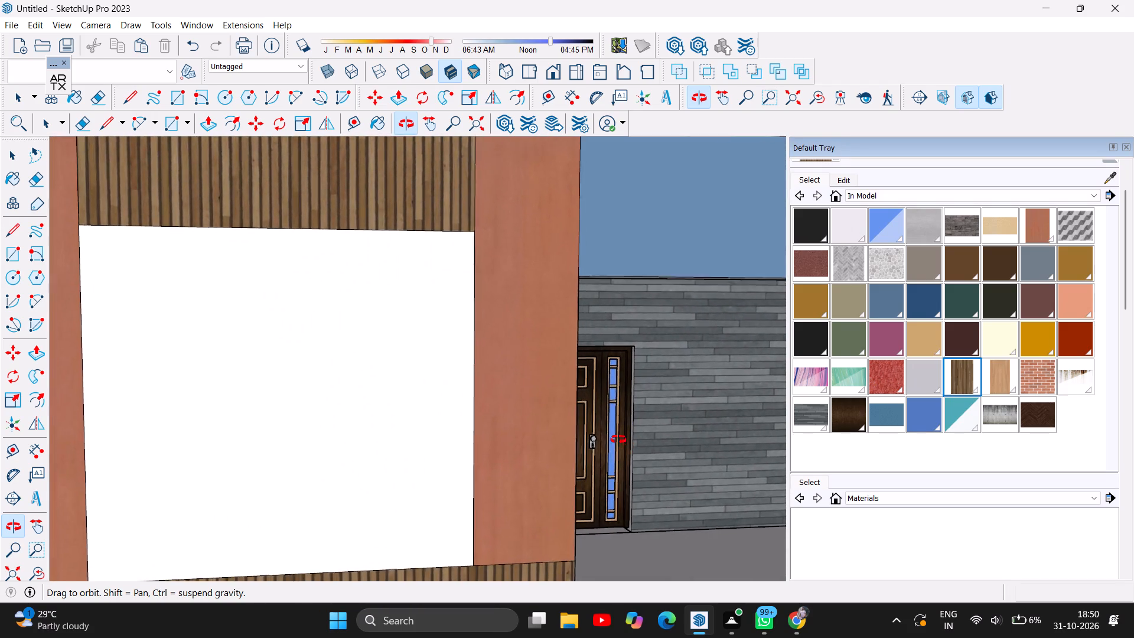
pyautogui.moveTo(618, 440); pyautogui.dragTo(384, 412)
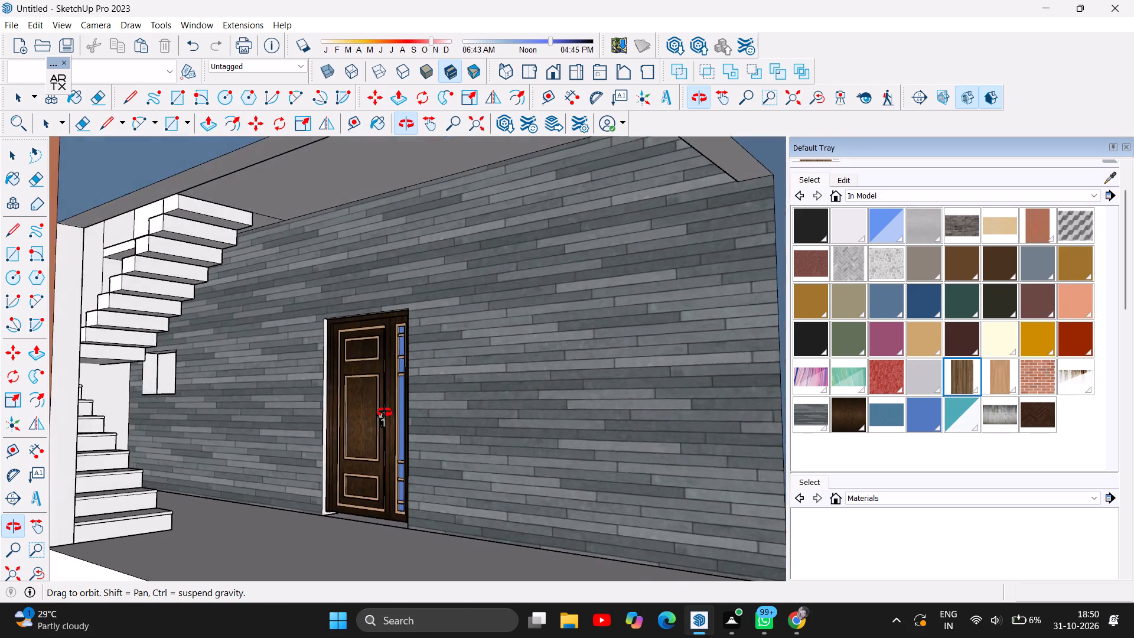
pyautogui.moveTo(384, 412); pyautogui.dragTo(421, 427)
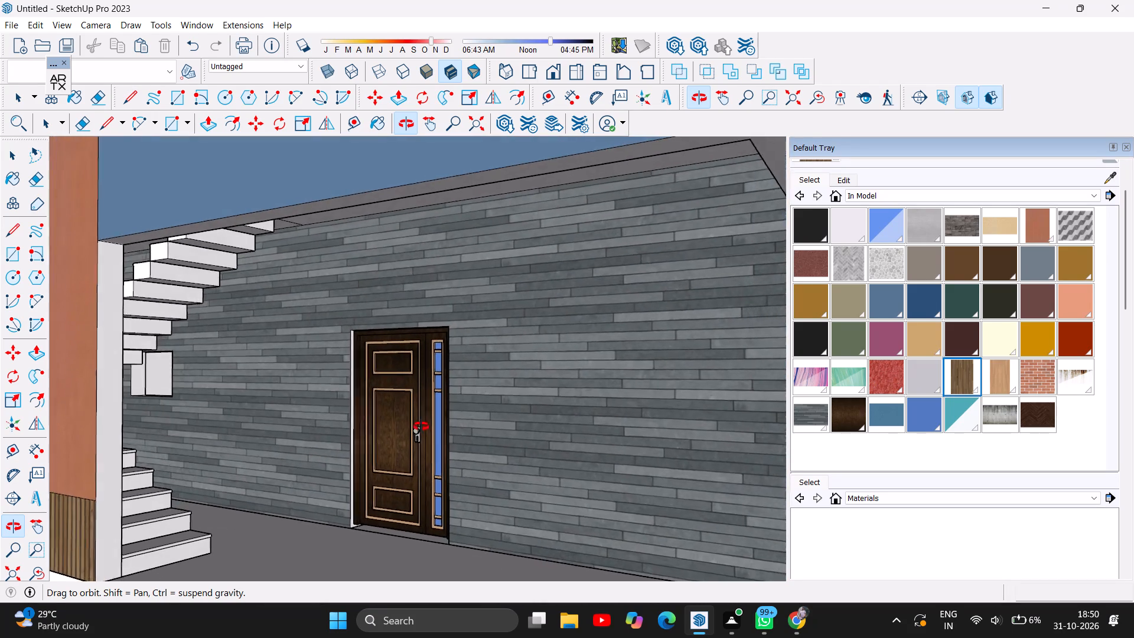
pyautogui.moveTo(421, 427); pyautogui.dragTo(435, 420)
pyautogui.scroll(-4, 456, 417)
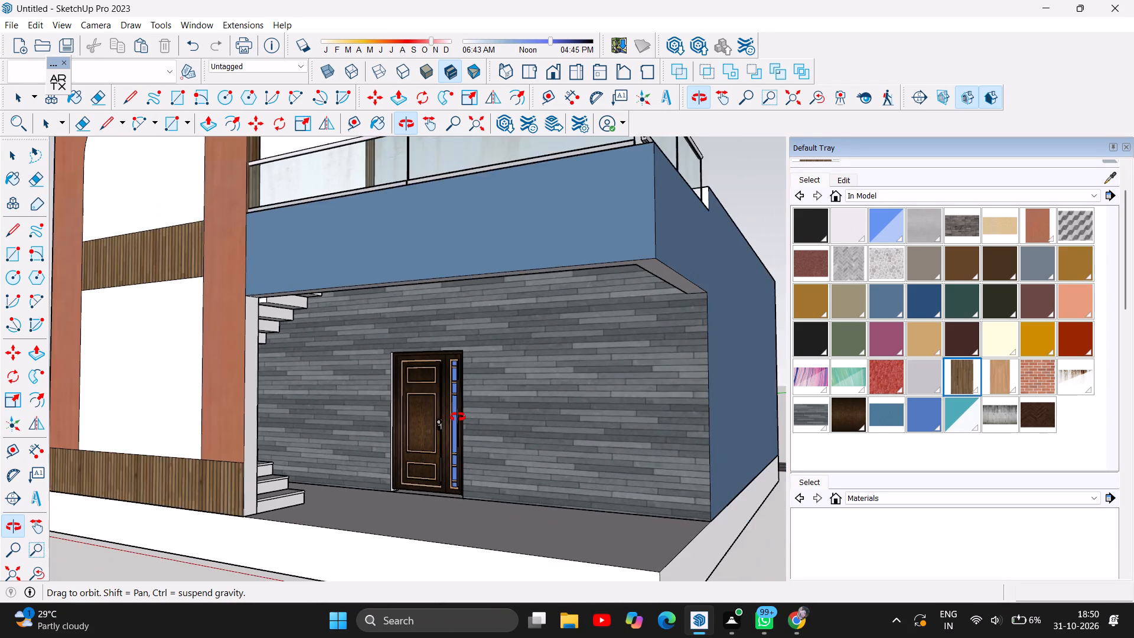
# Draw a window rectangle about 5' 5" wide and 5' high on the tower's upper white arched panel.
pyautogui.moveTo(378, 437); pyautogui.dragTo(536, 455)
pyautogui.scroll(-6, 536, 455)
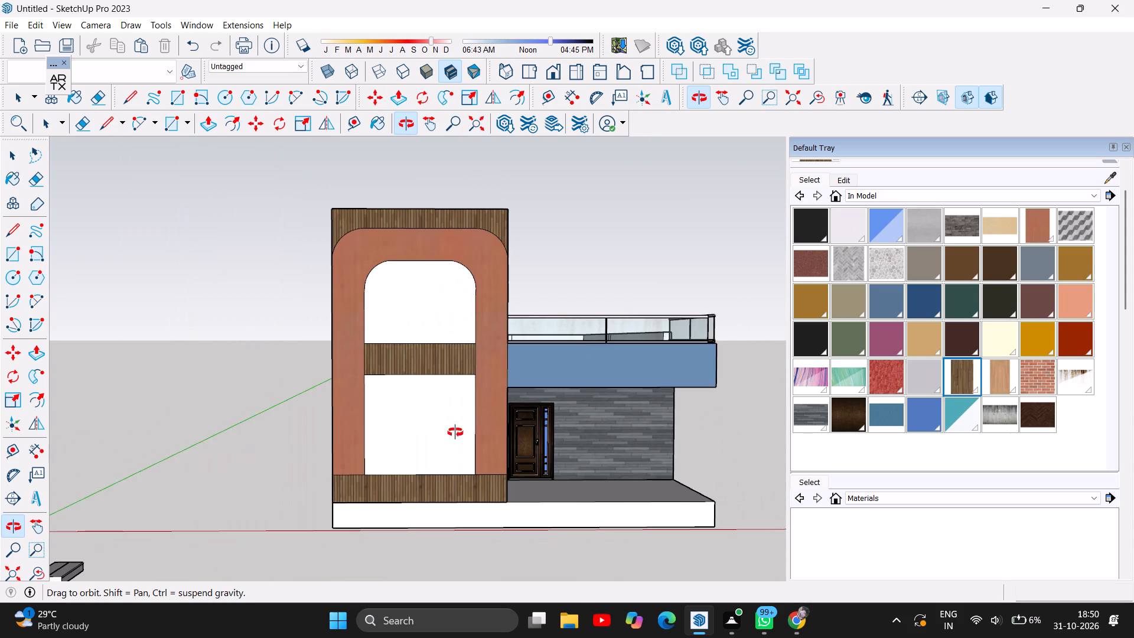
pyautogui.moveTo(419, 404); pyautogui.dragTo(422, 458)
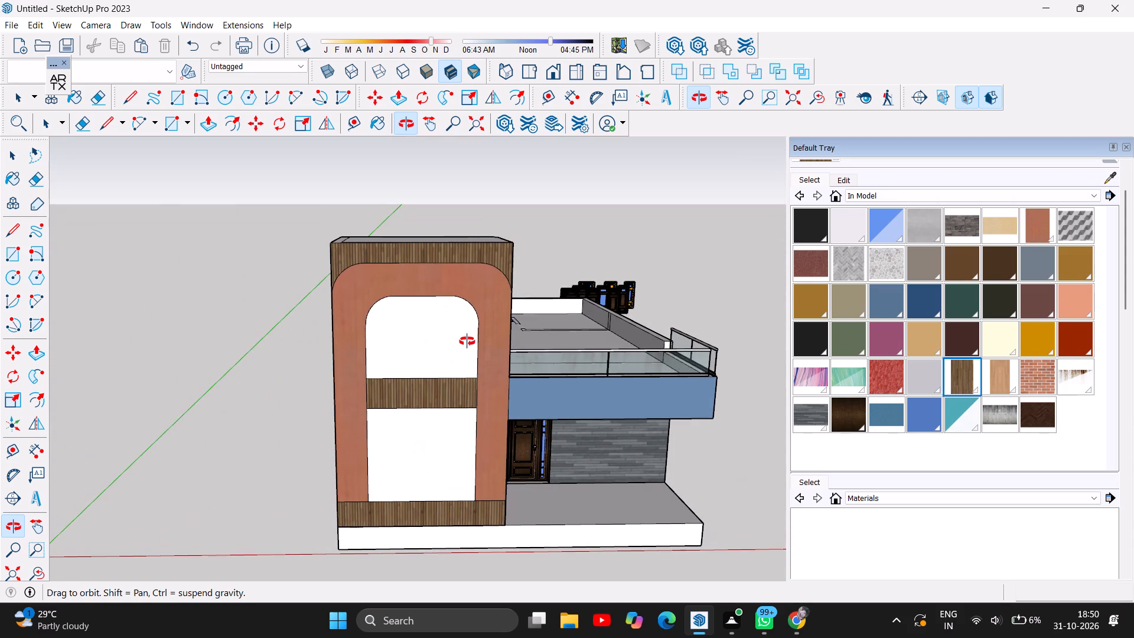
pyautogui.scroll(3, 469, 338)
pyautogui.scroll(6, 384, 359)
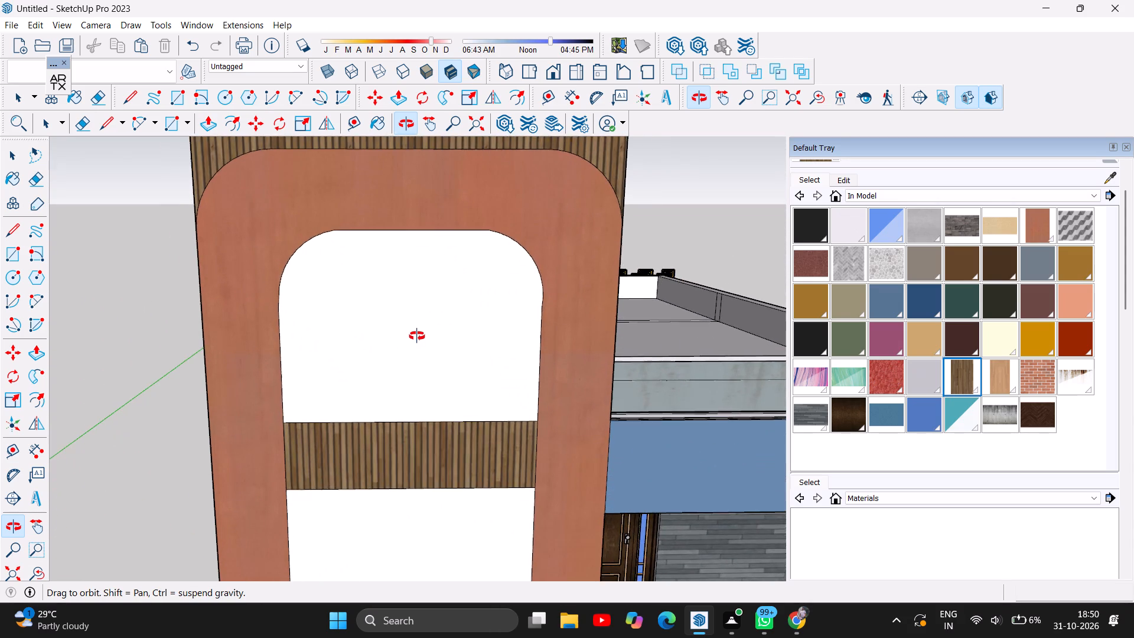
pyautogui.scroll(2, 431, 303)
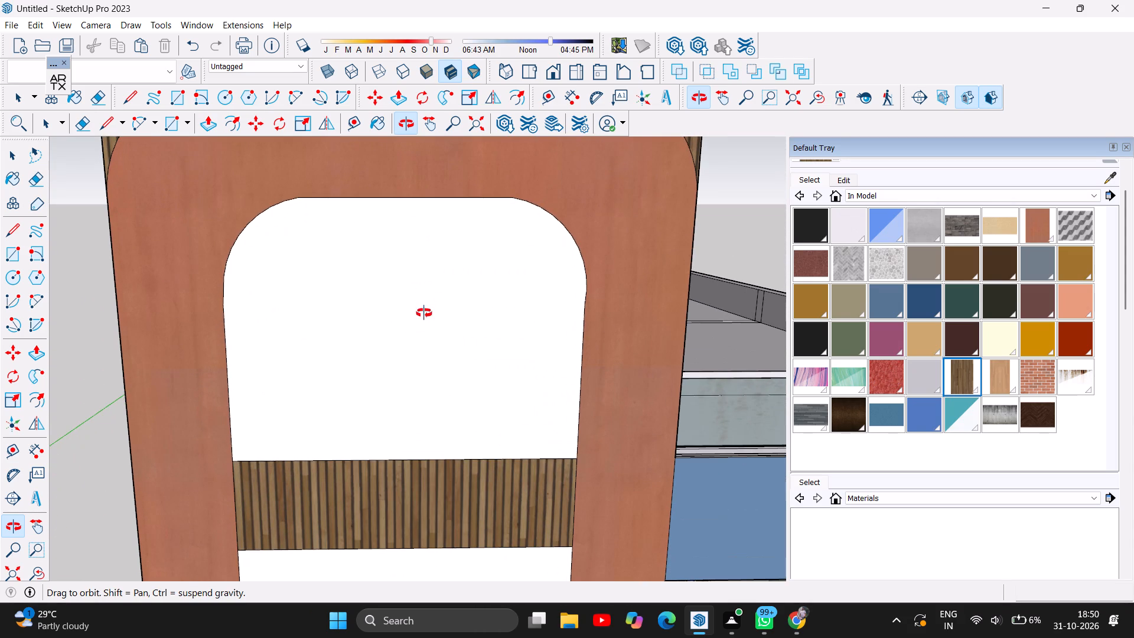
pyautogui.moveTo(451, 408); pyautogui.dragTo(438, 389)
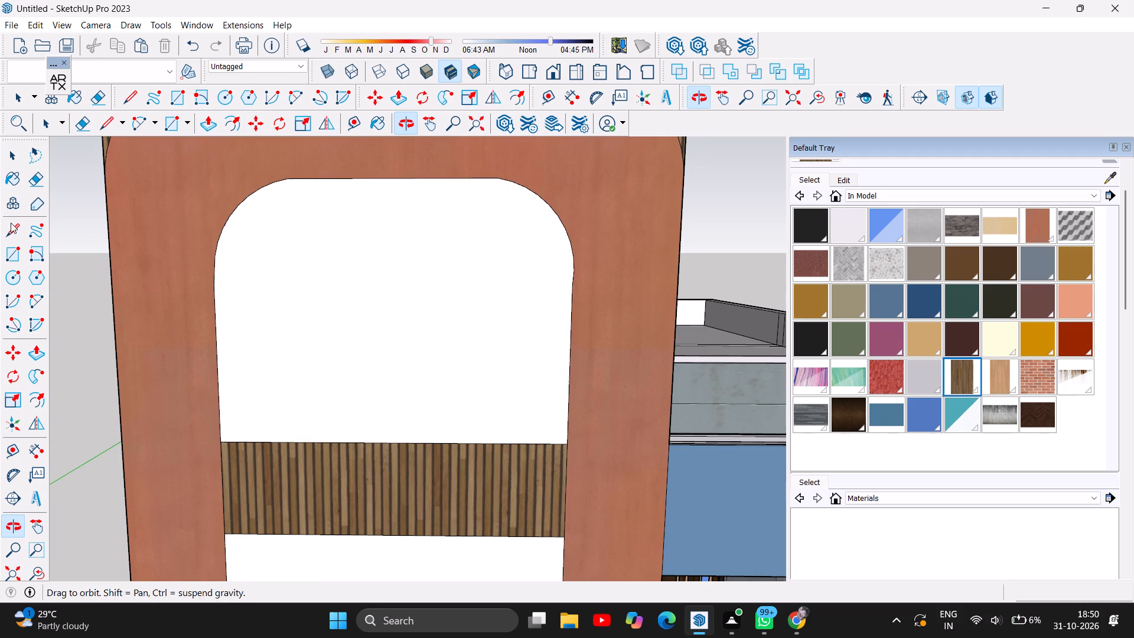
pyautogui.click(16, 255)
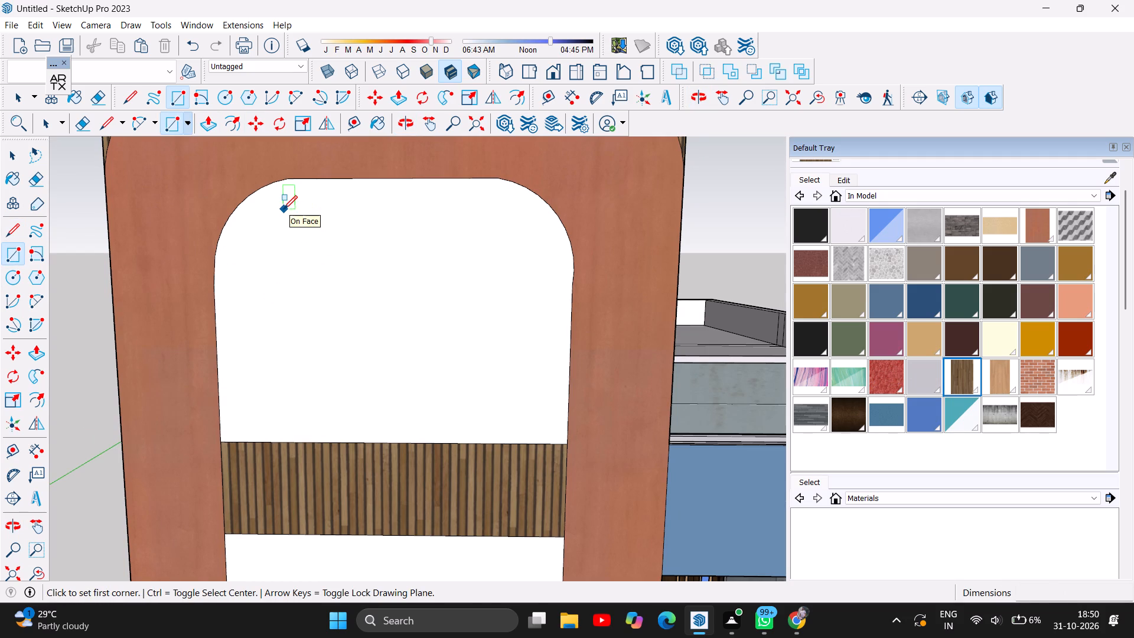
pyautogui.click(283, 209)
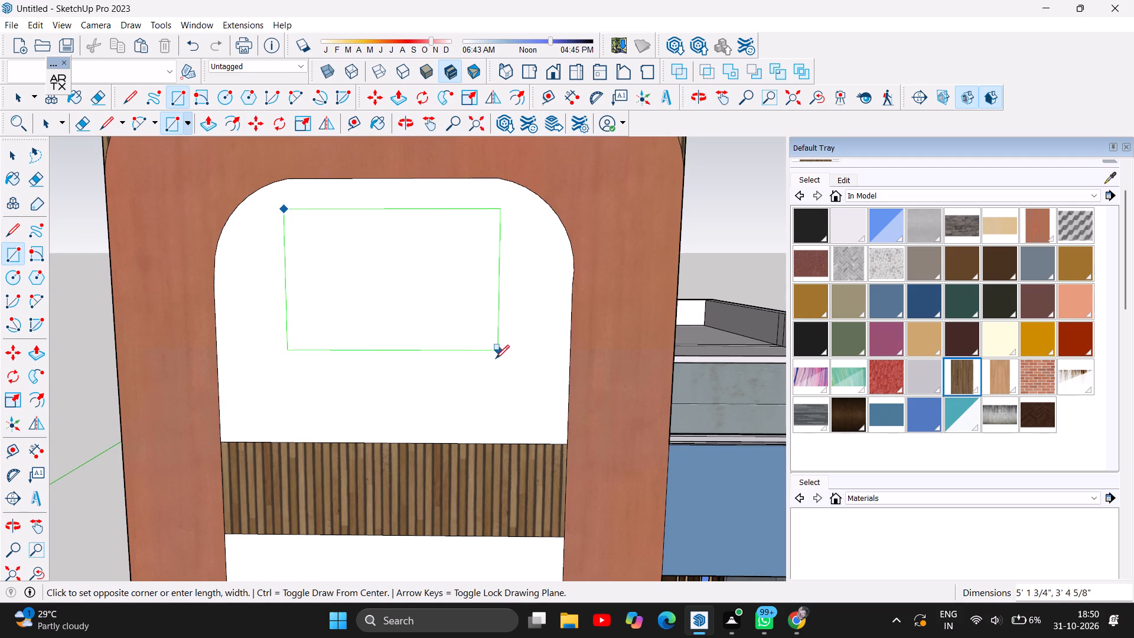
pyautogui.click(509, 416)
# Draw a window rectangle about 5' 6" wide and 6' 1" high on the tower's lower white panel, below the oak band.
pyautogui.scroll(-3, 422, 151)
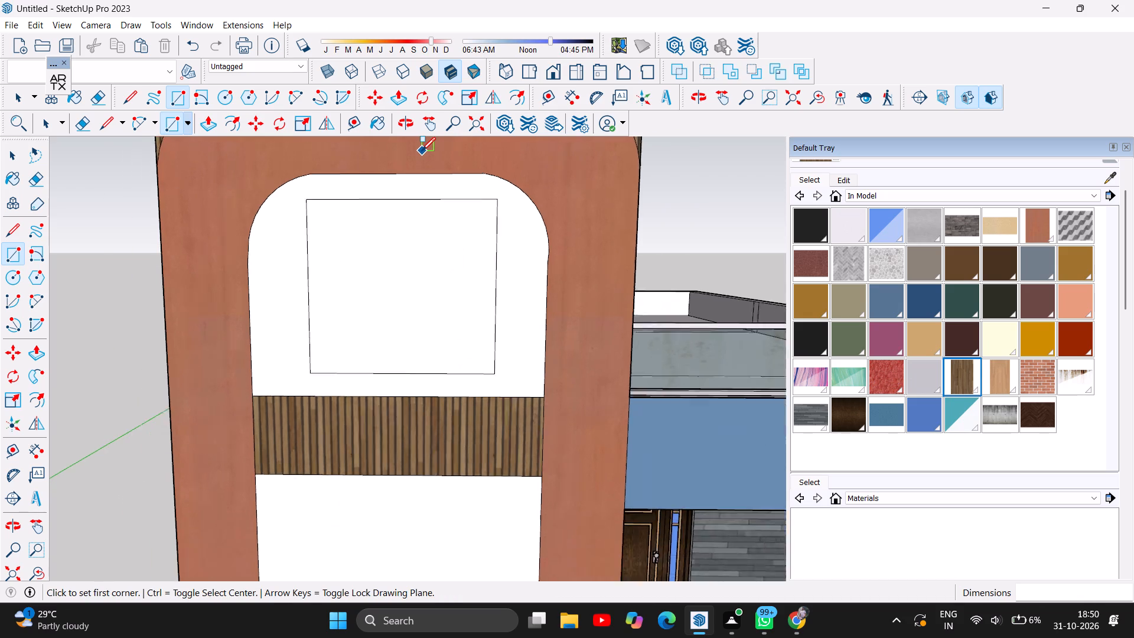
pyautogui.scroll(-6, 422, 151)
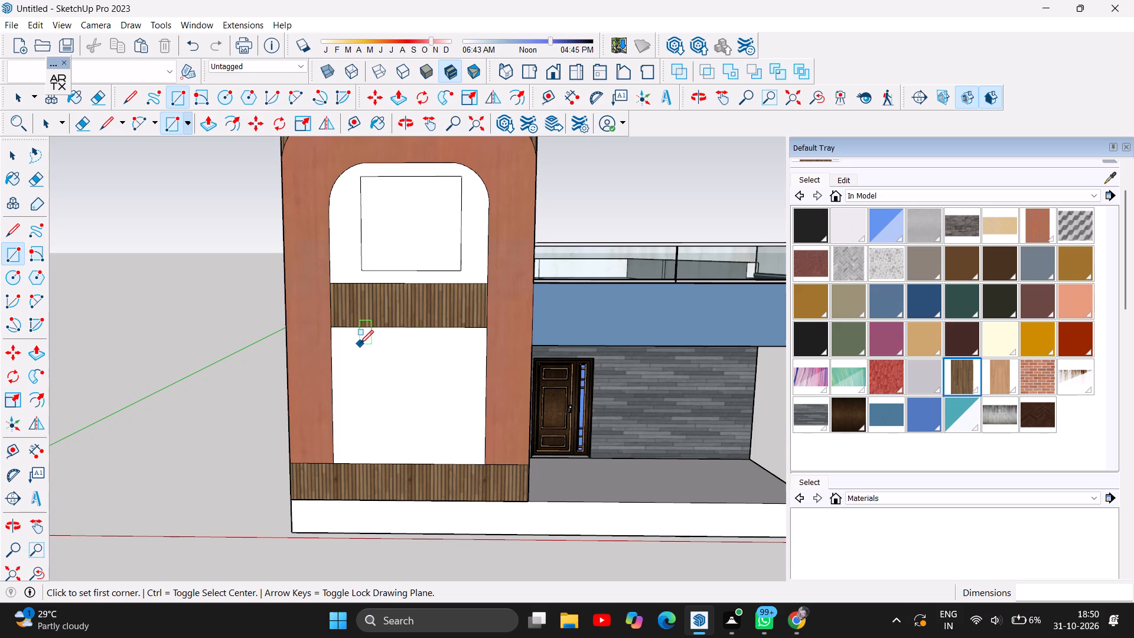
pyautogui.click(361, 337)
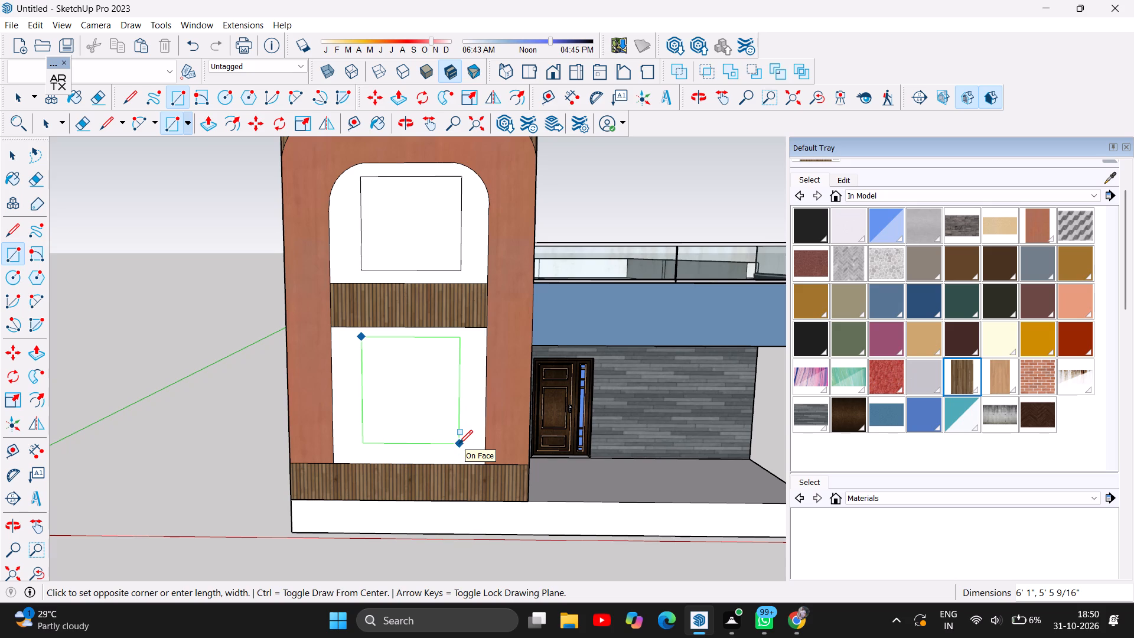
pyautogui.click(459, 444)
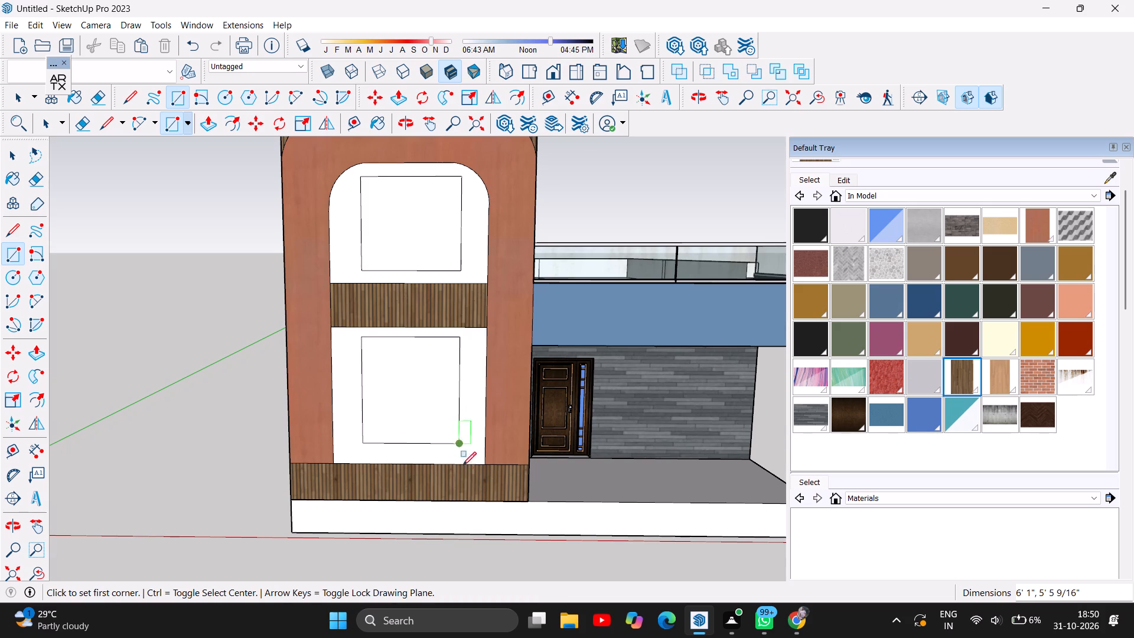
# Draw a vertical line between the top and bottom edge midpoints of the upper window rectangle, splitting it in half.
pyautogui.scroll(-6, 466, 506)
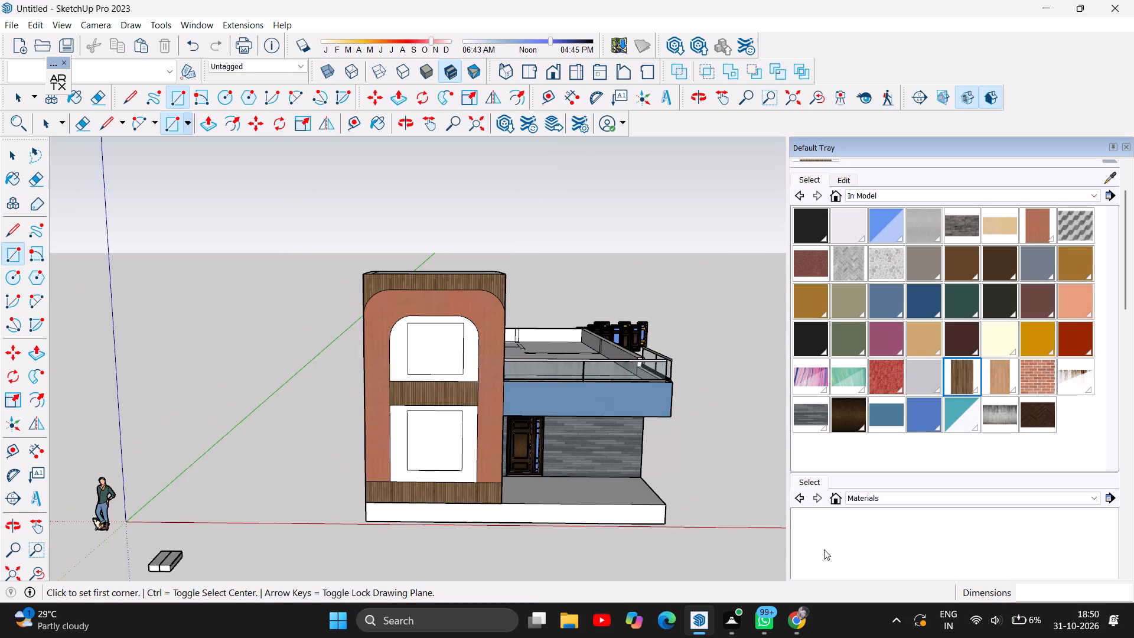
pyautogui.scroll(4, 705, 482)
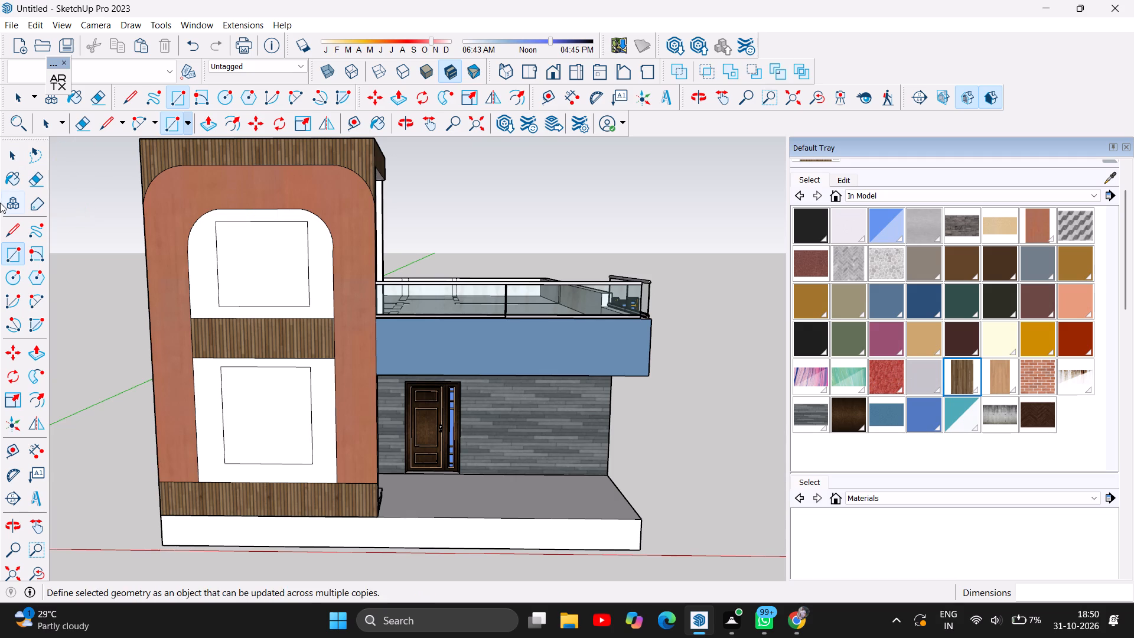
pyautogui.click(12, 232)
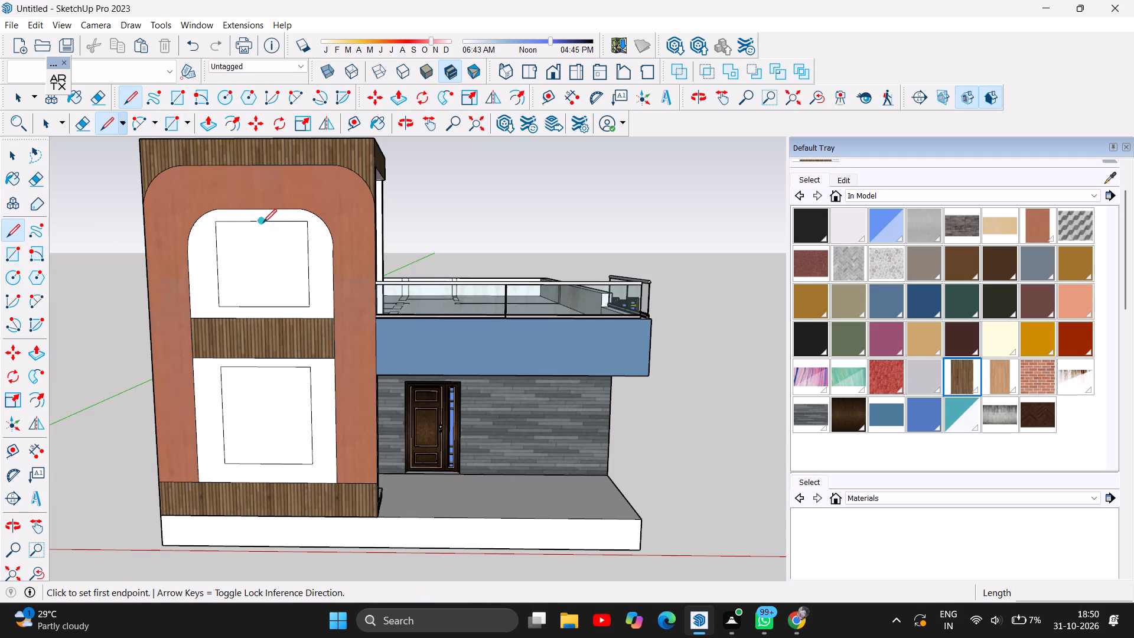
pyautogui.click(263, 223)
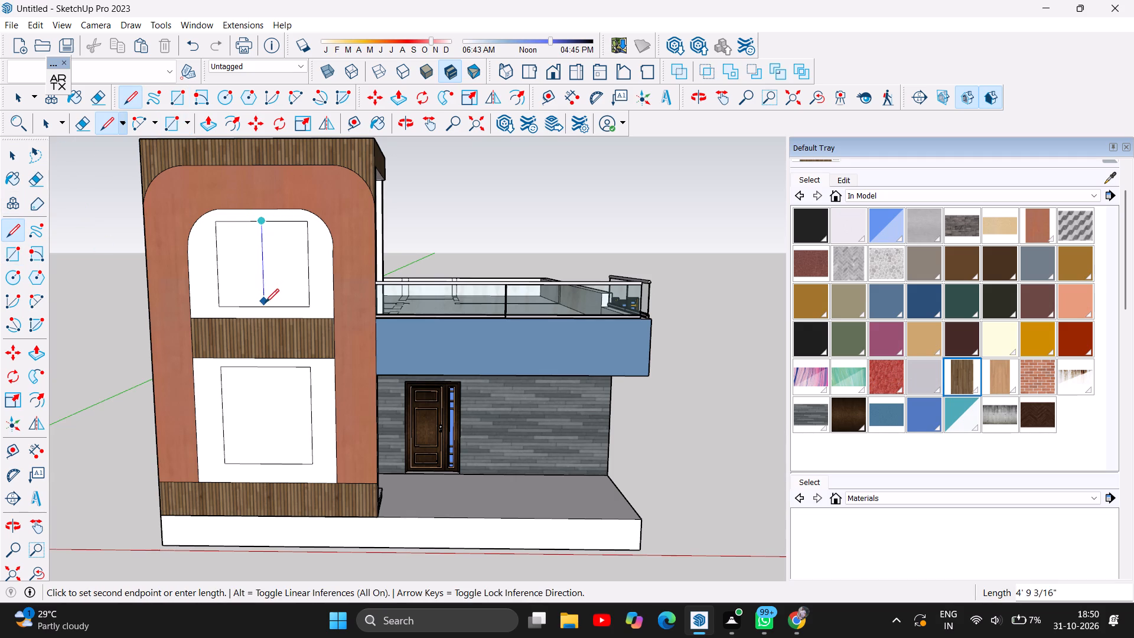
pyautogui.click(265, 305)
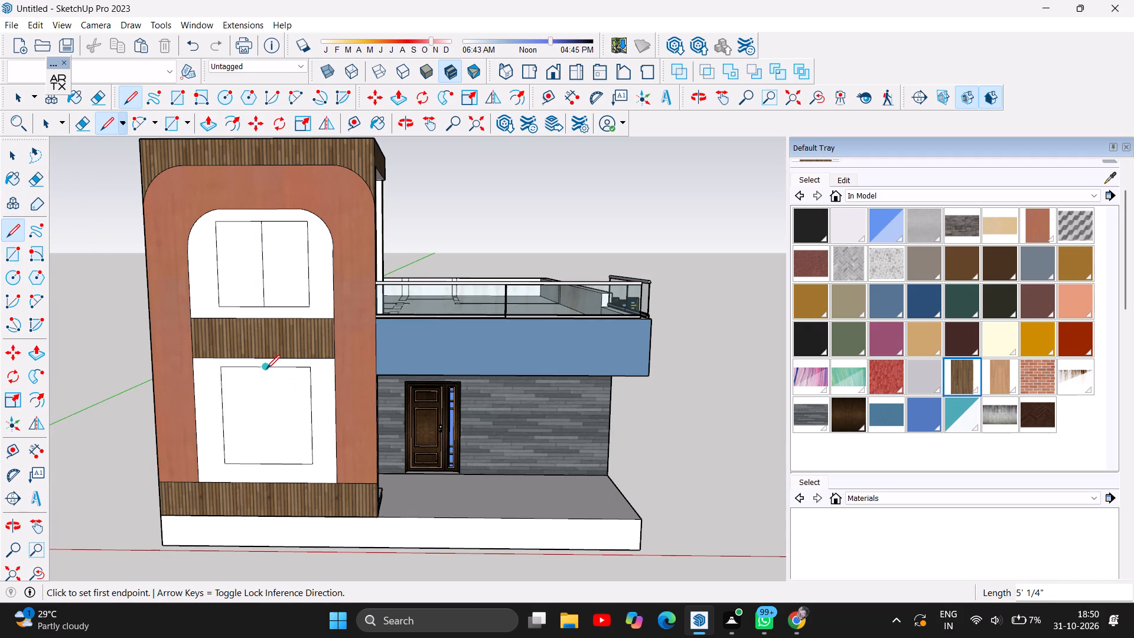
# Draw a vertical line from the top edge midpoint to the bottom edge of the lower window rectangle, splitting it in half.
pyautogui.click(266, 369)
pyautogui.click(271, 459)
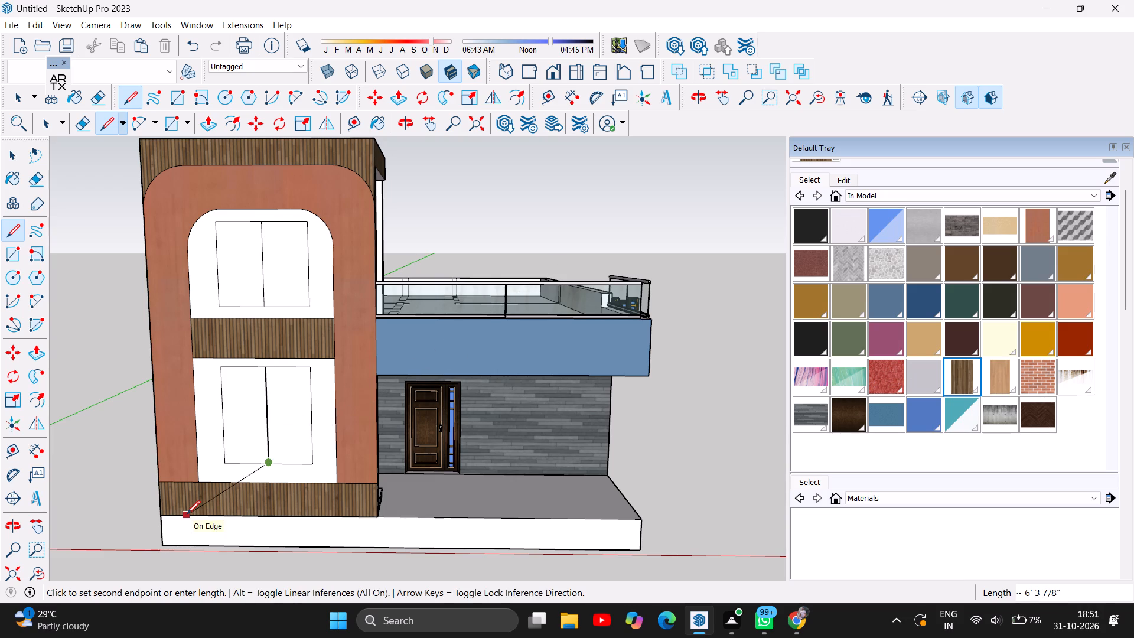
pyautogui.press('Escape')
# Save the model in the Documents folder as a SketchUp file named KIRAN SKP 1.
pyautogui.scroll(-3, 577, 228)
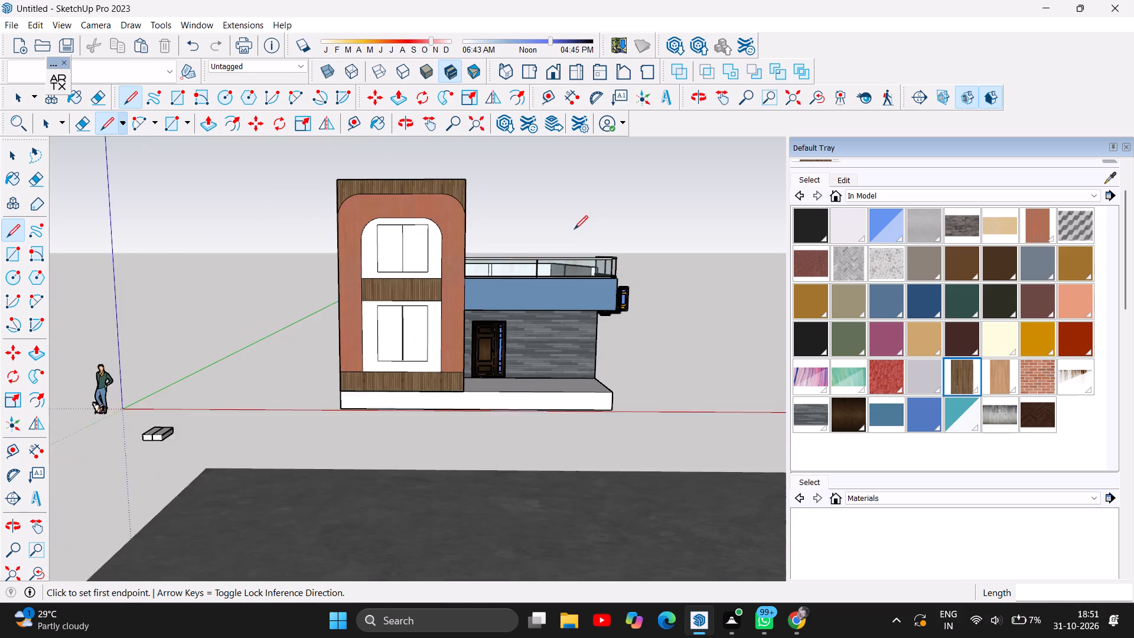
pyautogui.scroll(4, 603, 218)
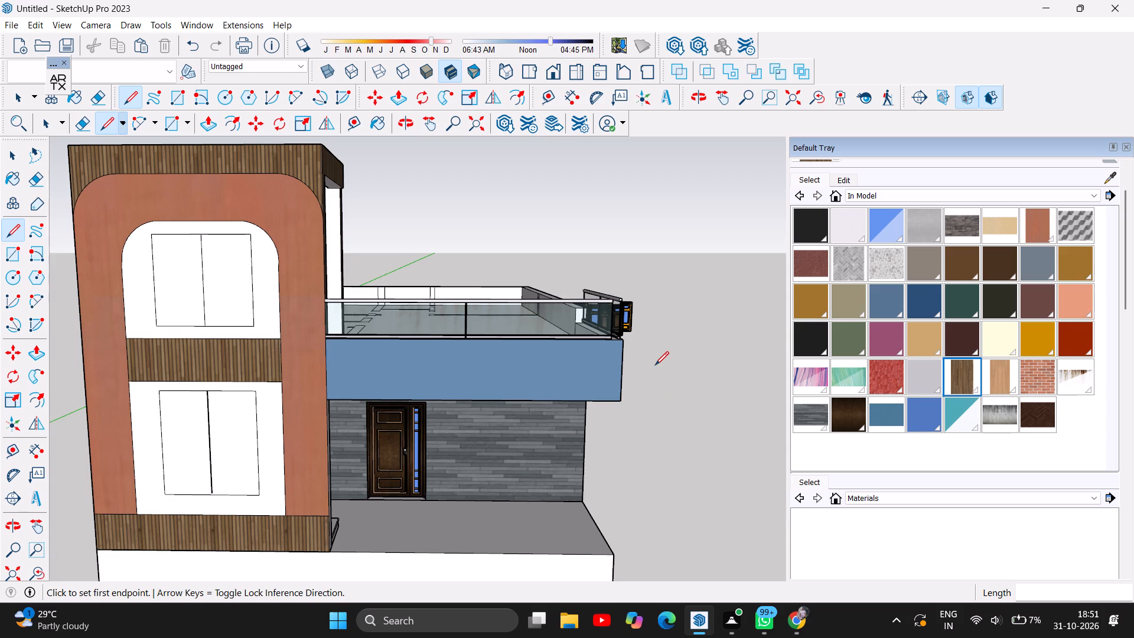
pyautogui.hotkey('ctrl', 's')
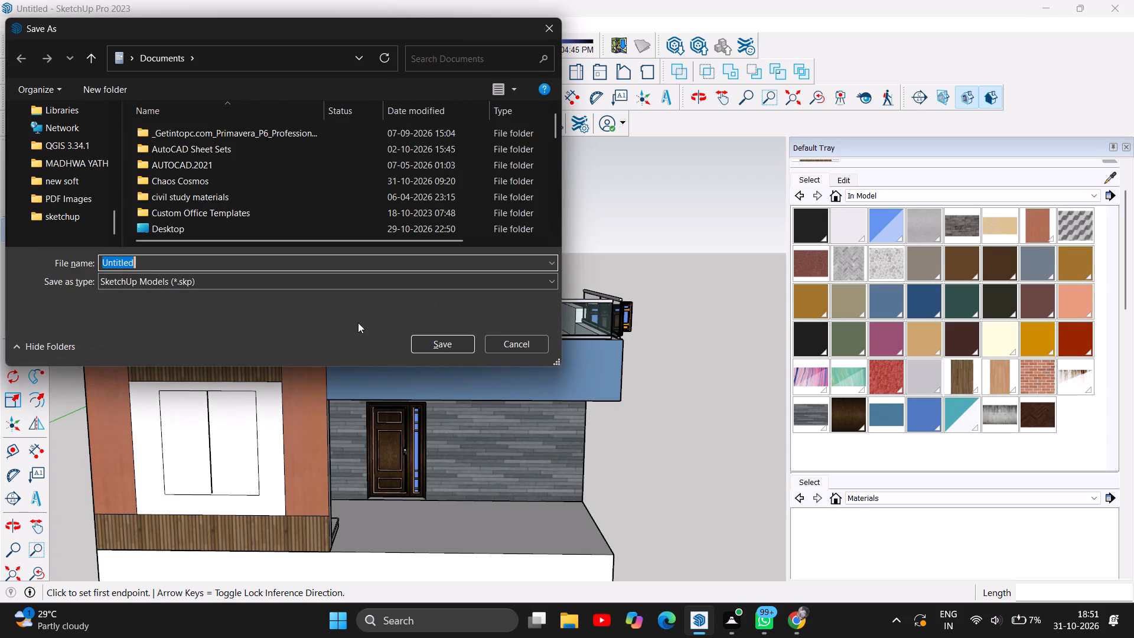
pyautogui.click(358, 323)
pyautogui.press('BackSpace')
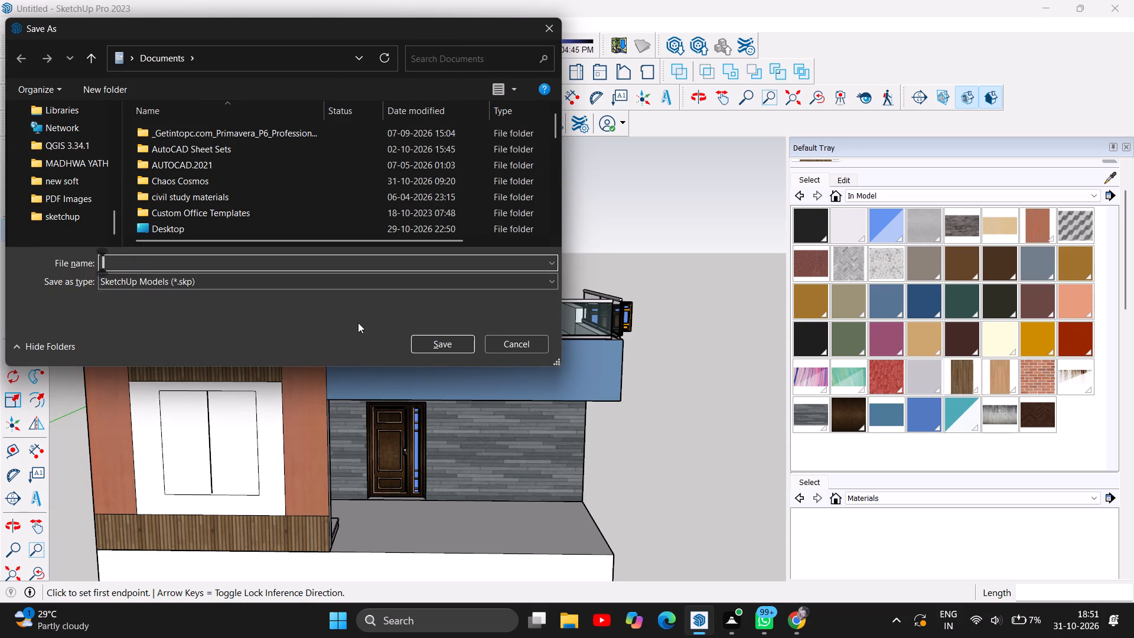
pyautogui.press('g')
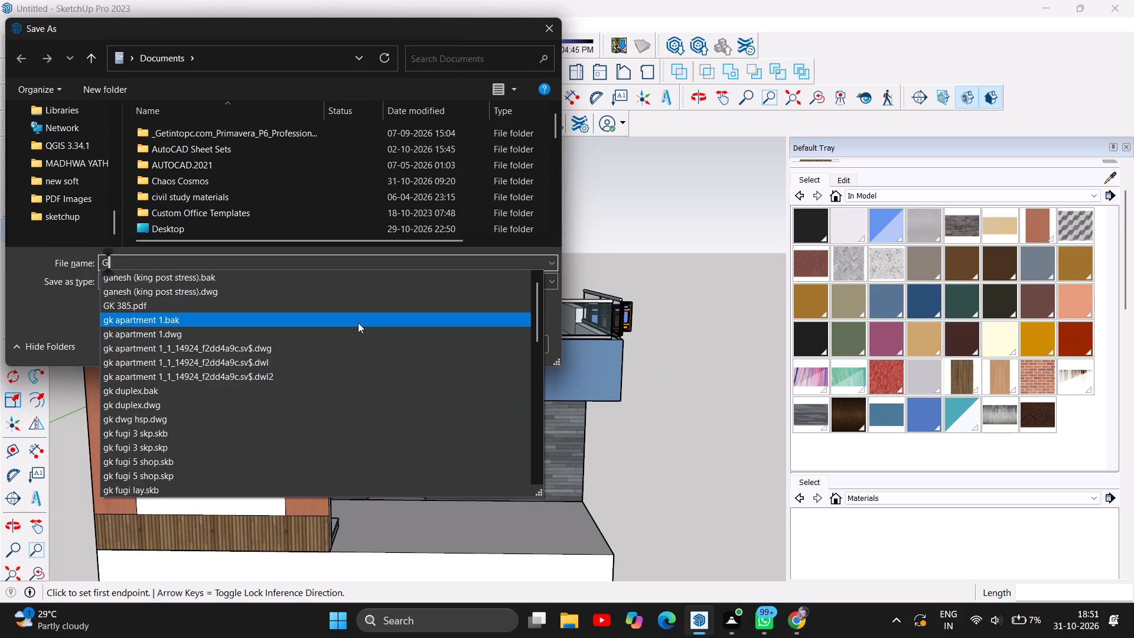
pyautogui.write('K')
pyautogui.press('space')
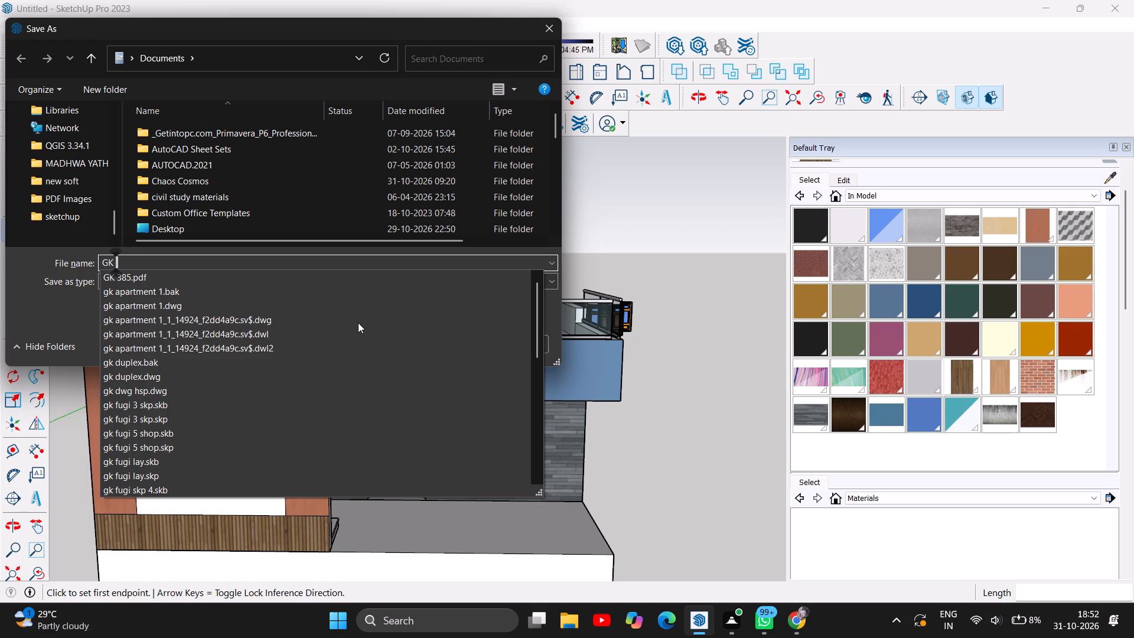
pyautogui.write('FU')
pyautogui.press('g')
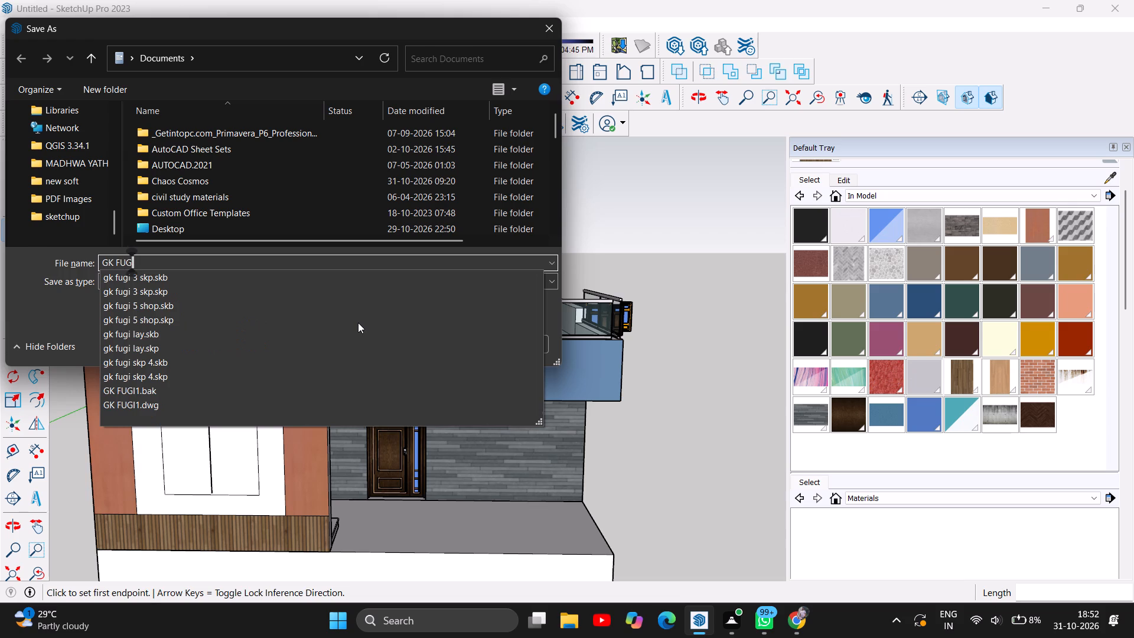
pyautogui.press('BackSpace')
pyautogui.press('BackSpace')
pyautogui.press('BackSpace')
pyautogui.press('BackSpace')
pyautogui.press('BackSpace')
pyautogui.press('BackSpace')
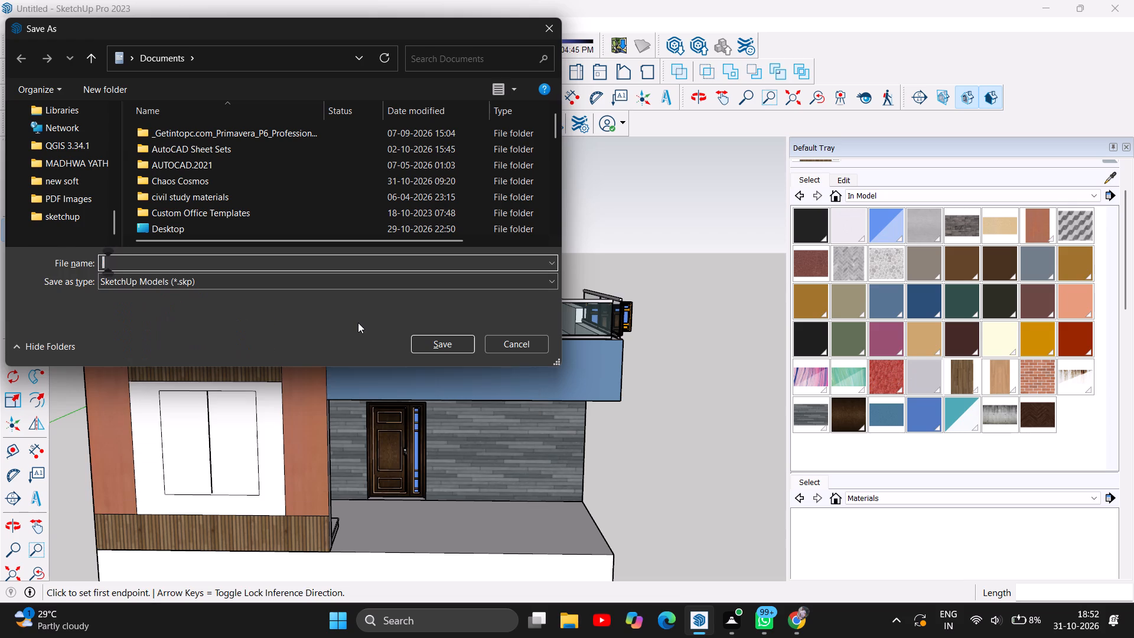
pyautogui.write('KIRAN')
pyautogui.press('space')
pyautogui.write('SK')
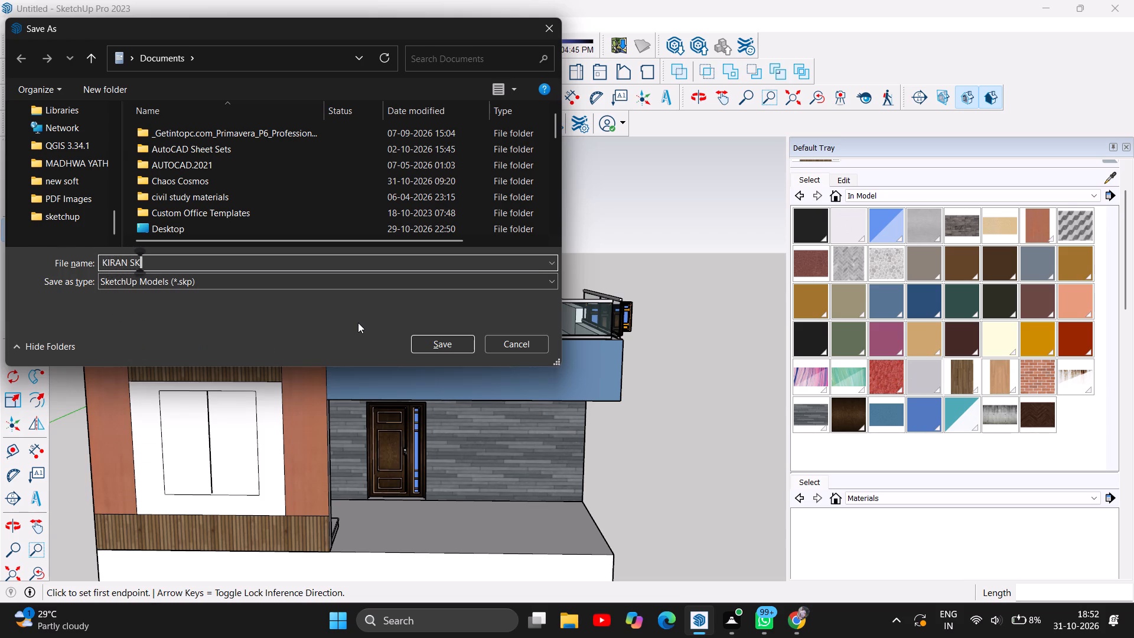
pyautogui.write('P 1')
pyautogui.click(464, 344)
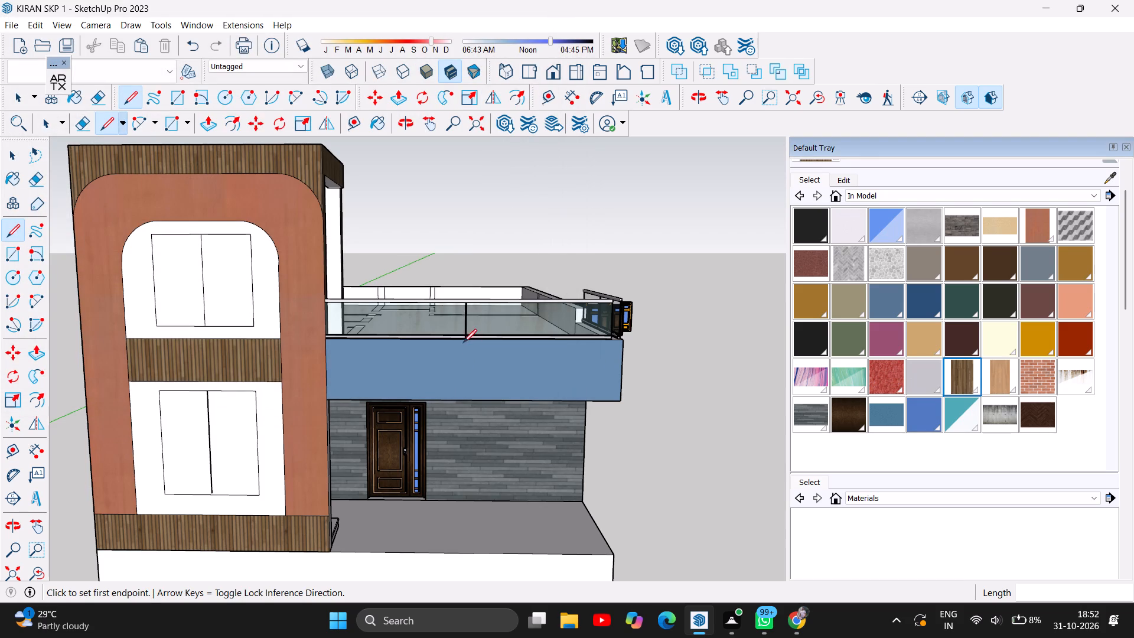
# Save the model again under its current name.
pyautogui.scroll(-1, 428, 418)
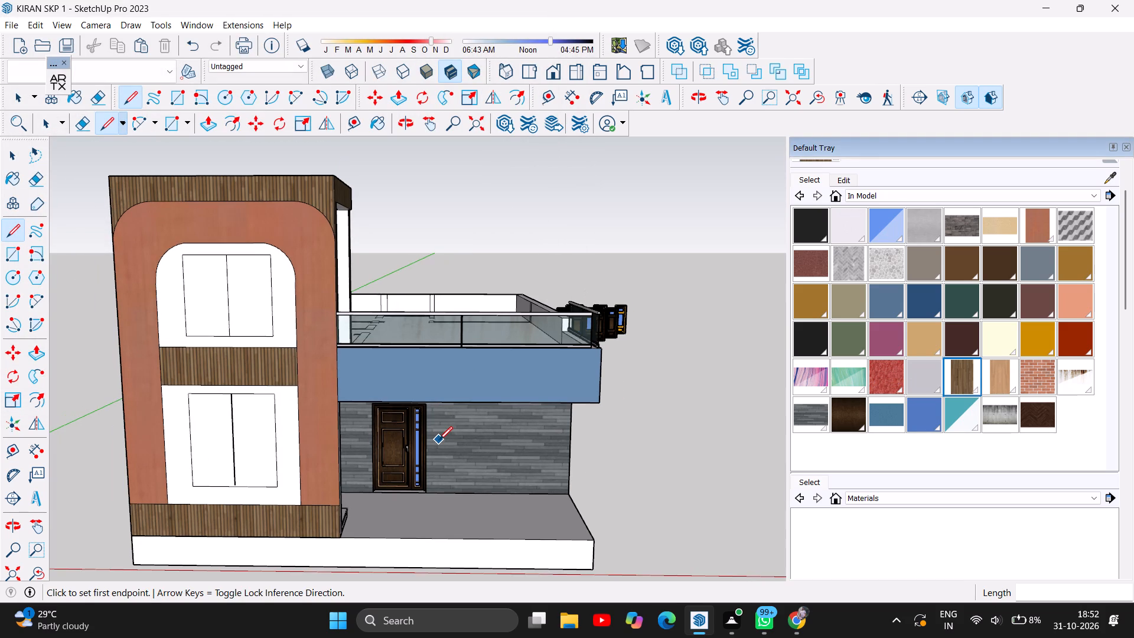
pyautogui.scroll(-1, 439, 440)
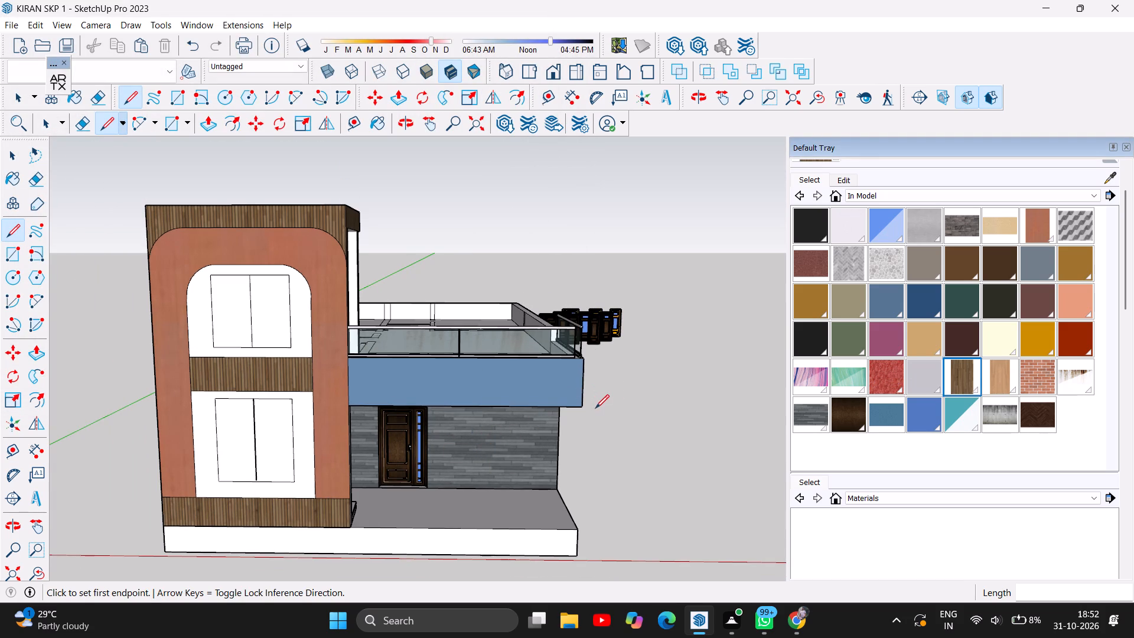
pyautogui.scroll(-2, 595, 408)
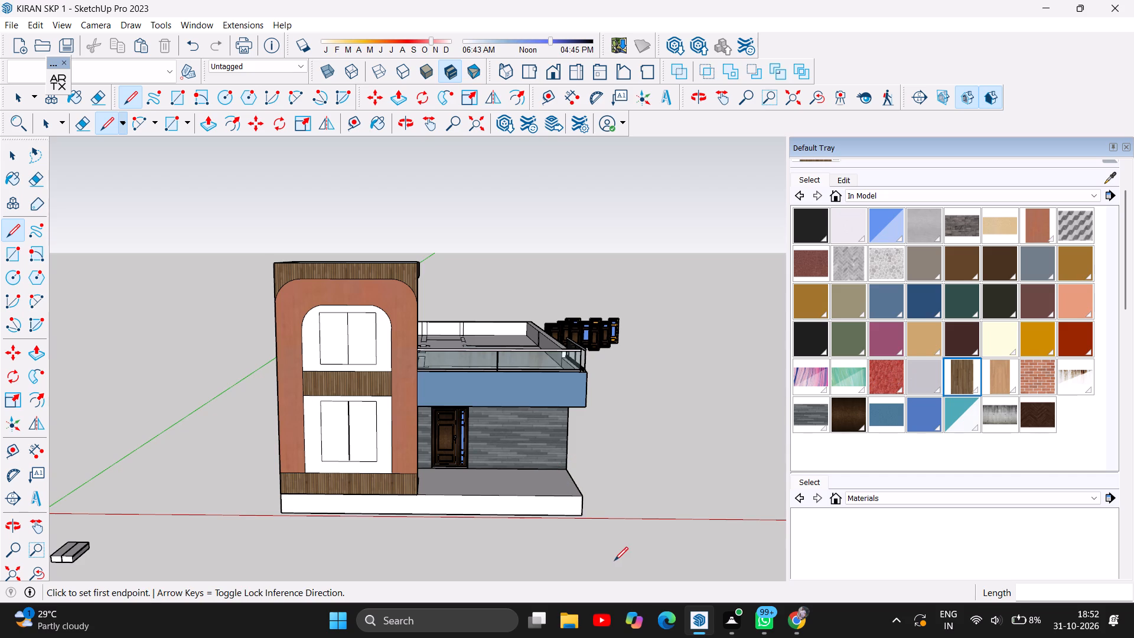
pyautogui.hotkey('ctrl', 's')
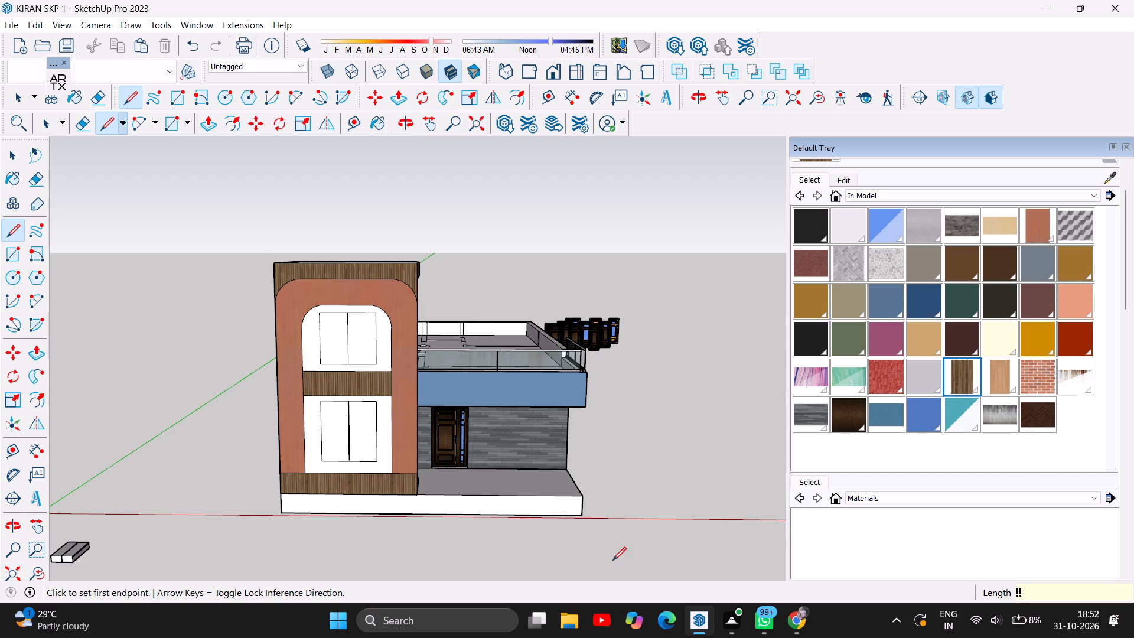
# Paint the panes of the tower's upper and lower windows with the translucent teal-and-white glass material already in the model.
pyautogui.scroll(-1, 465, 437)
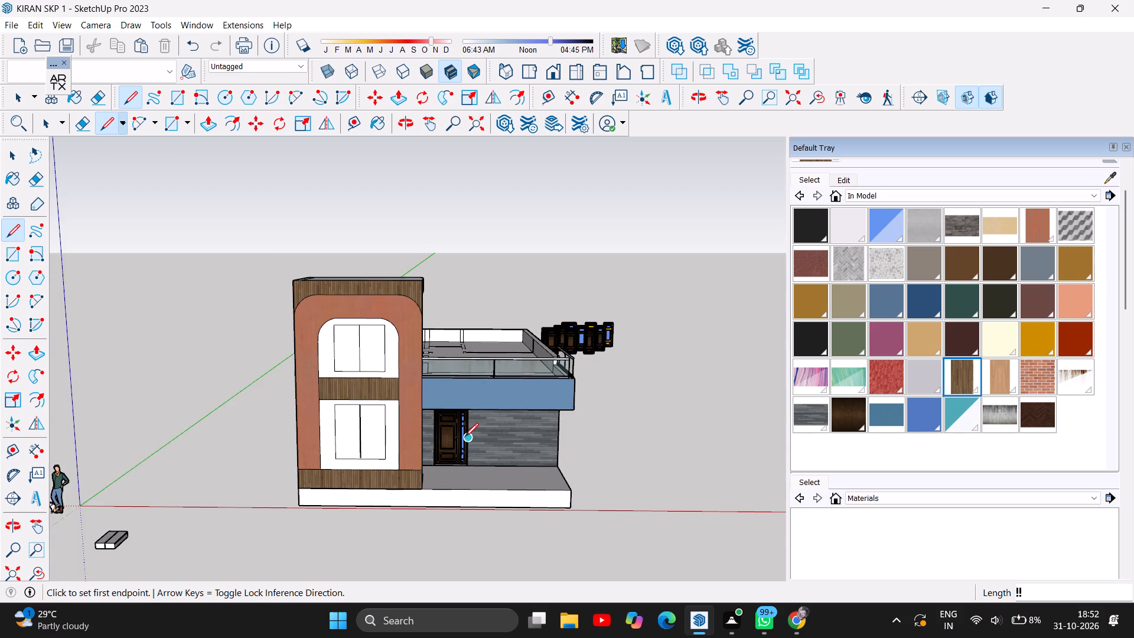
pyautogui.scroll(-1, 465, 437)
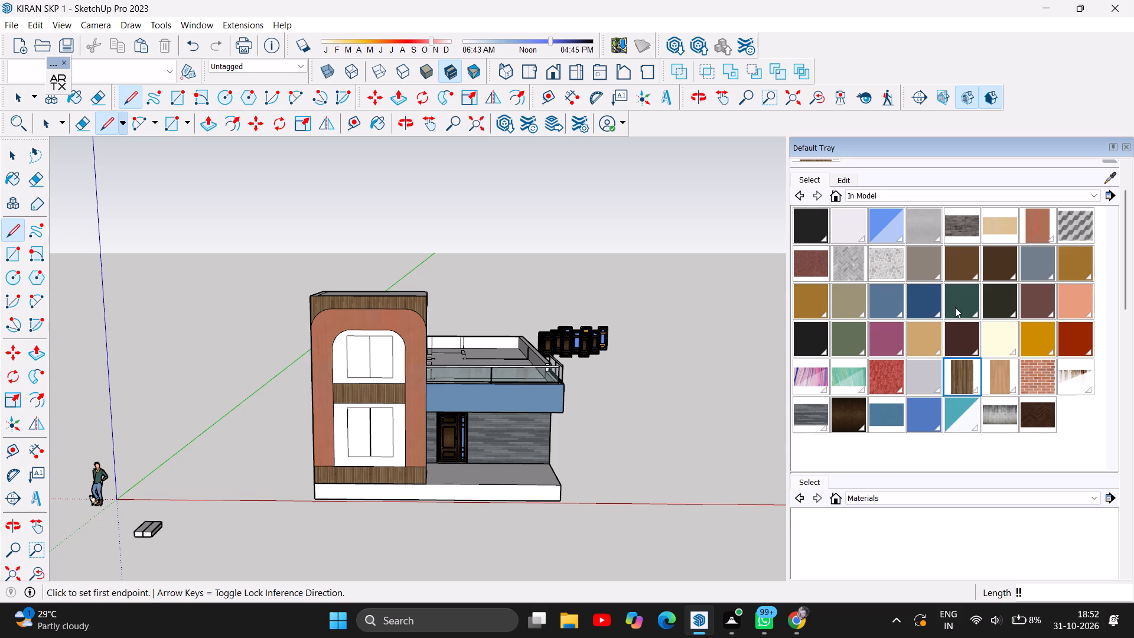
pyautogui.click(957, 406)
pyautogui.click(355, 367)
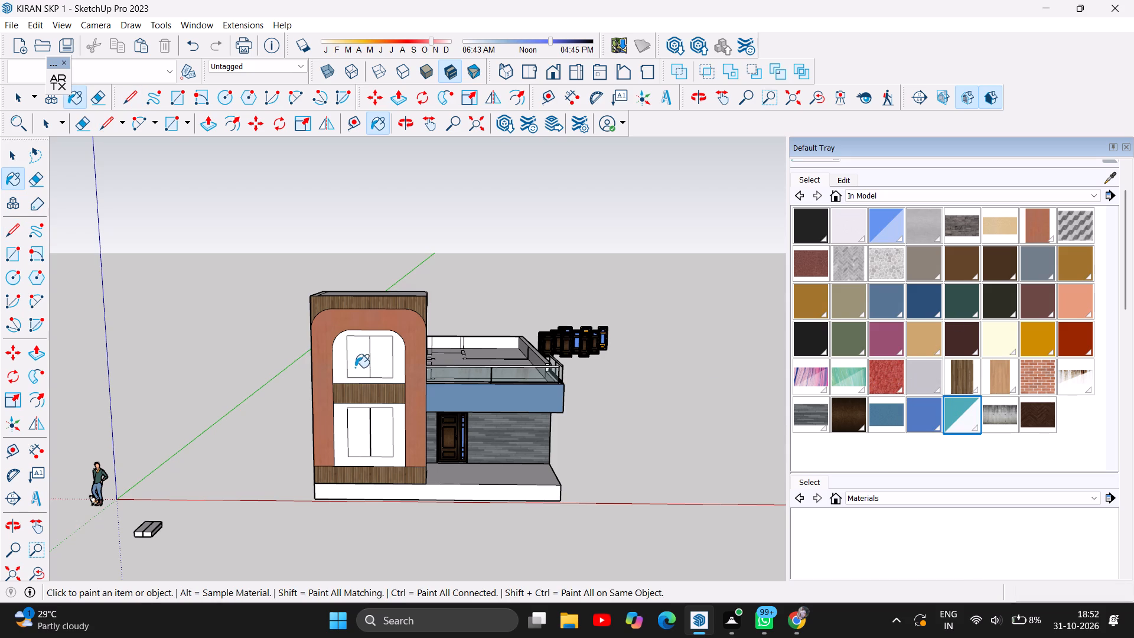
pyautogui.click(376, 362)
pyautogui.click(364, 435)
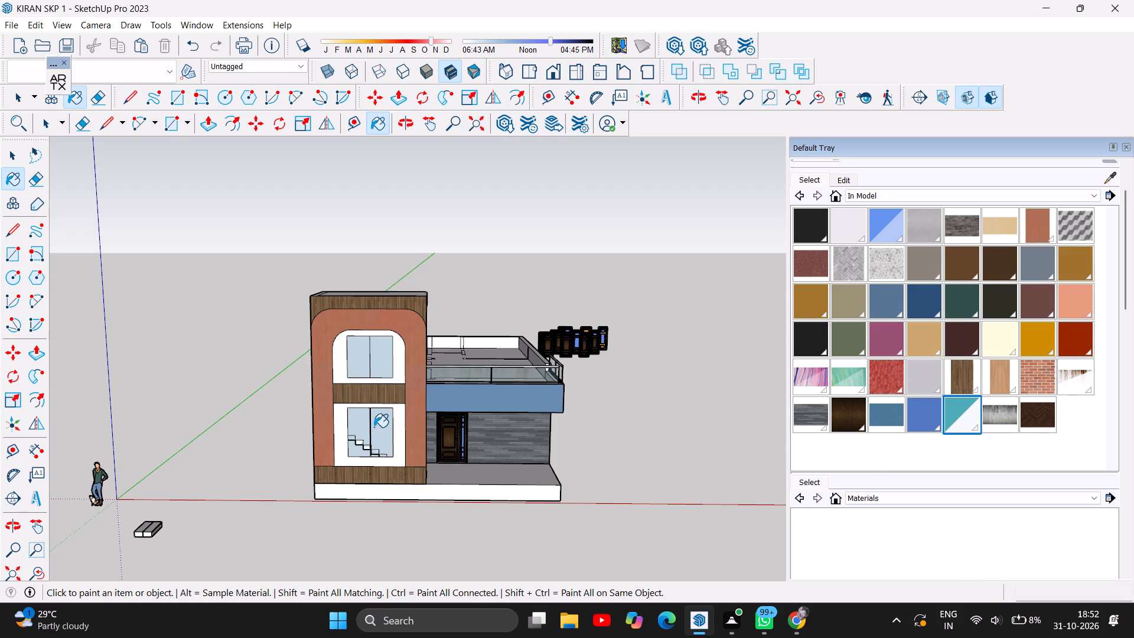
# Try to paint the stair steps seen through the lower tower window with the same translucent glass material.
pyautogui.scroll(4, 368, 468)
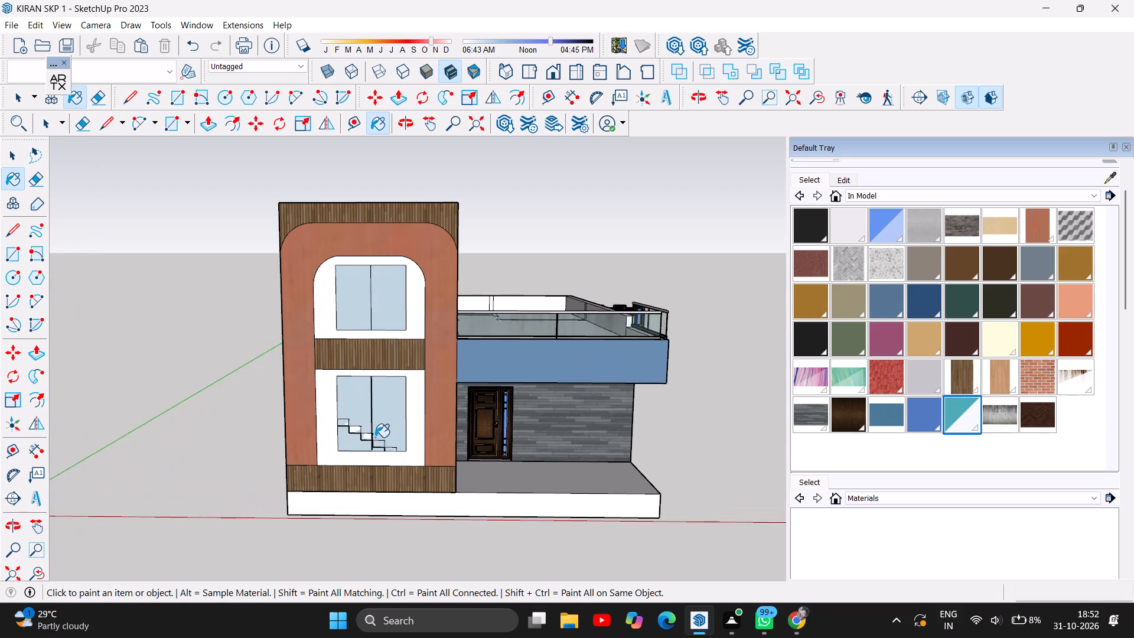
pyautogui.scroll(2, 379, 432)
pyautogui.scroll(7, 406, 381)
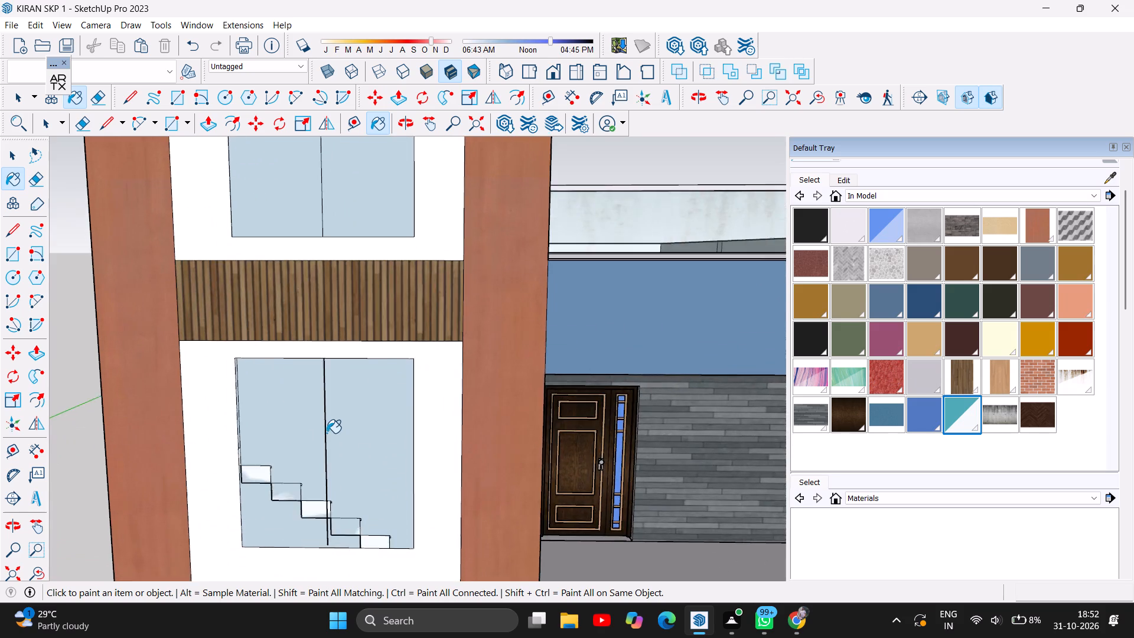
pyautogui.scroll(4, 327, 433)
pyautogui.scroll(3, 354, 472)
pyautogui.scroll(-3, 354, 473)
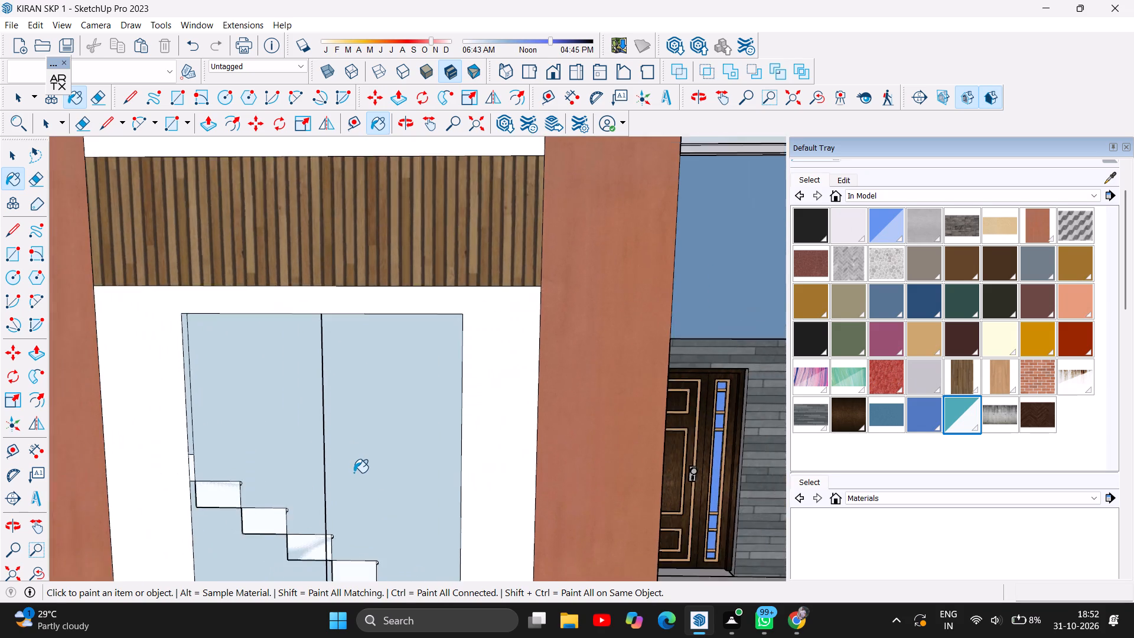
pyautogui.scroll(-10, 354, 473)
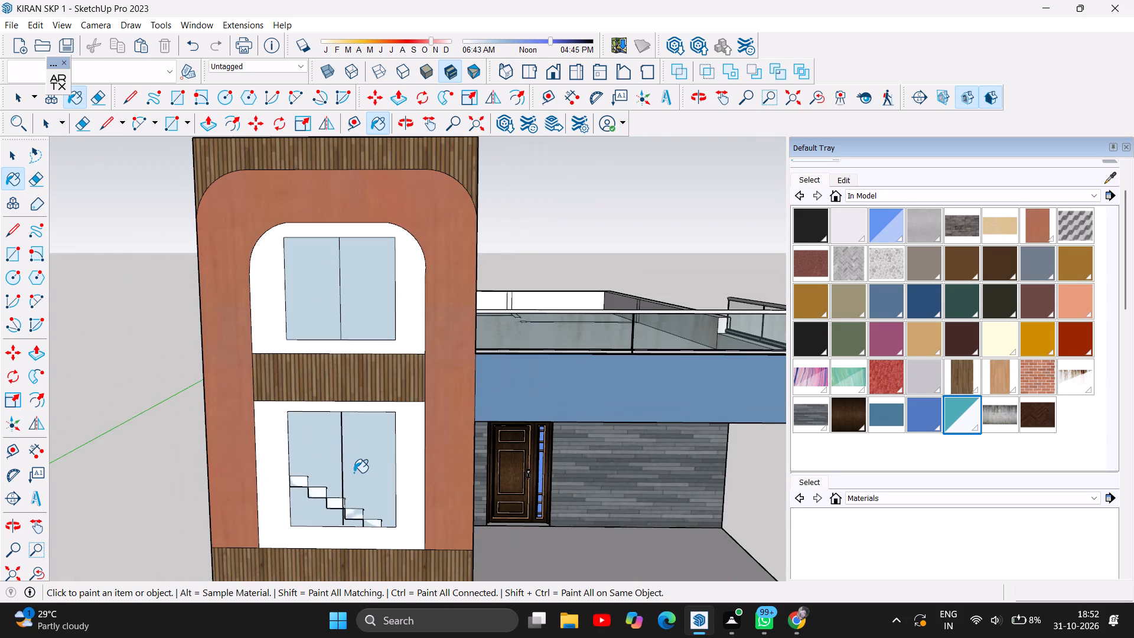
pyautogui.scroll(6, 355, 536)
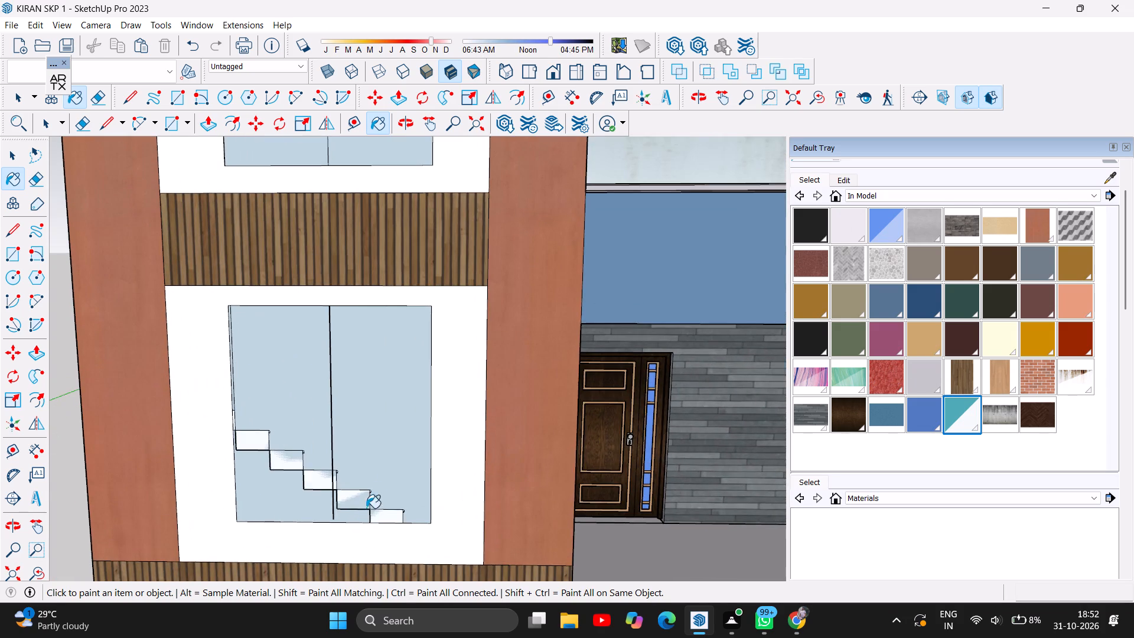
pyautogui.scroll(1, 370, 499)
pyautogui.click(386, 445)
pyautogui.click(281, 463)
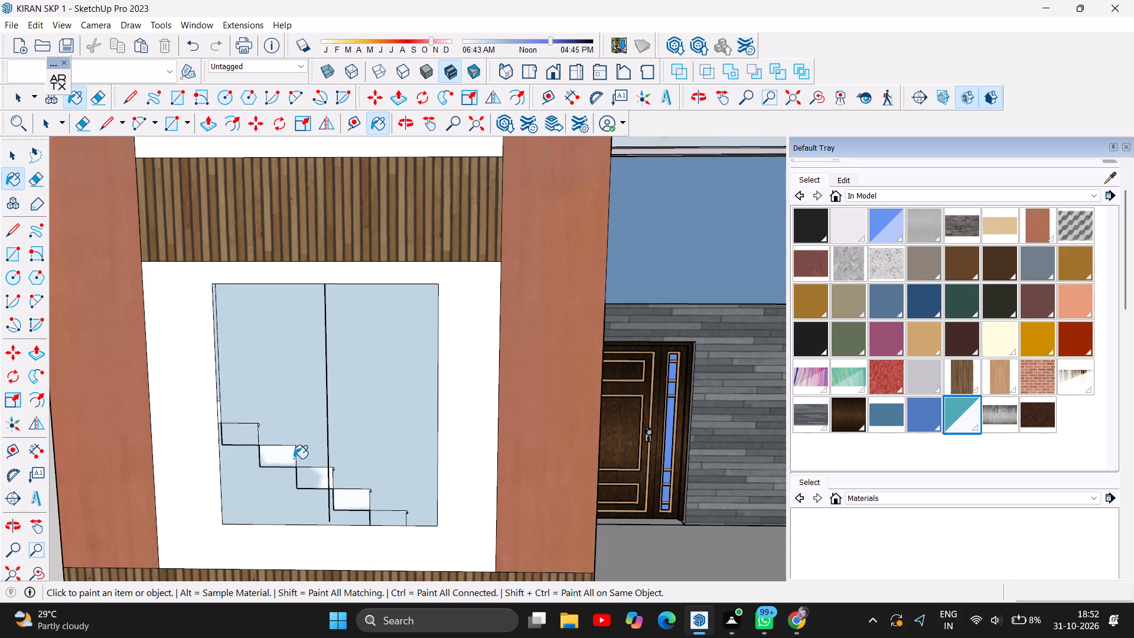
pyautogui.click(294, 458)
# Examine the glazed lower window from close up, and the whole house from the front, the side and above.
pyautogui.scroll(4, 223, 398)
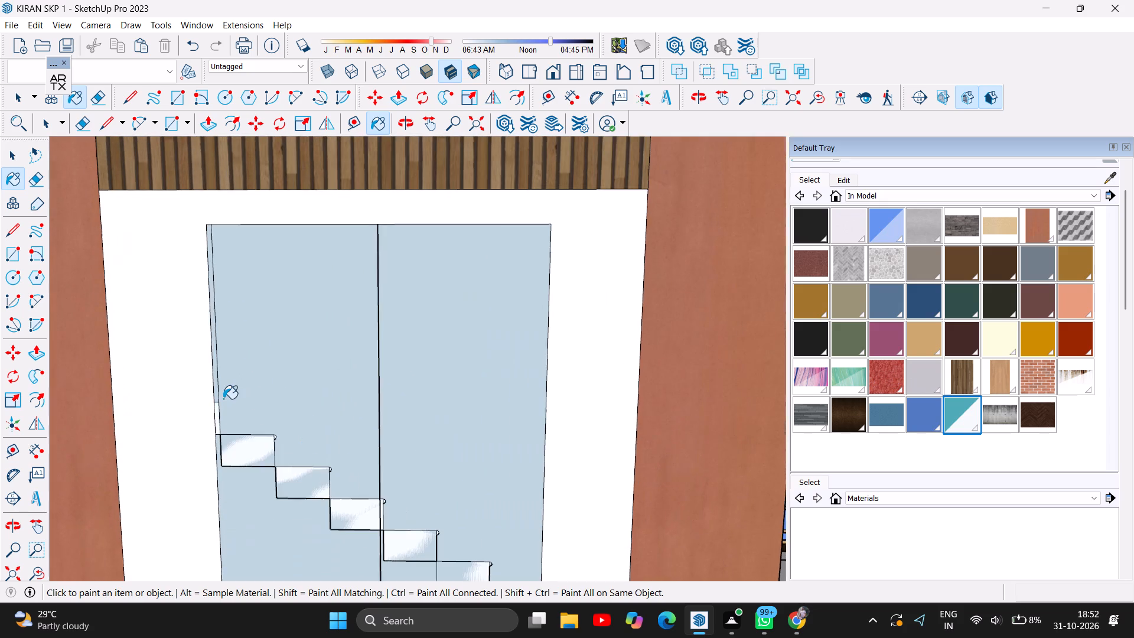
pyautogui.scroll(4, 235, 347)
pyautogui.scroll(4, 354, 302)
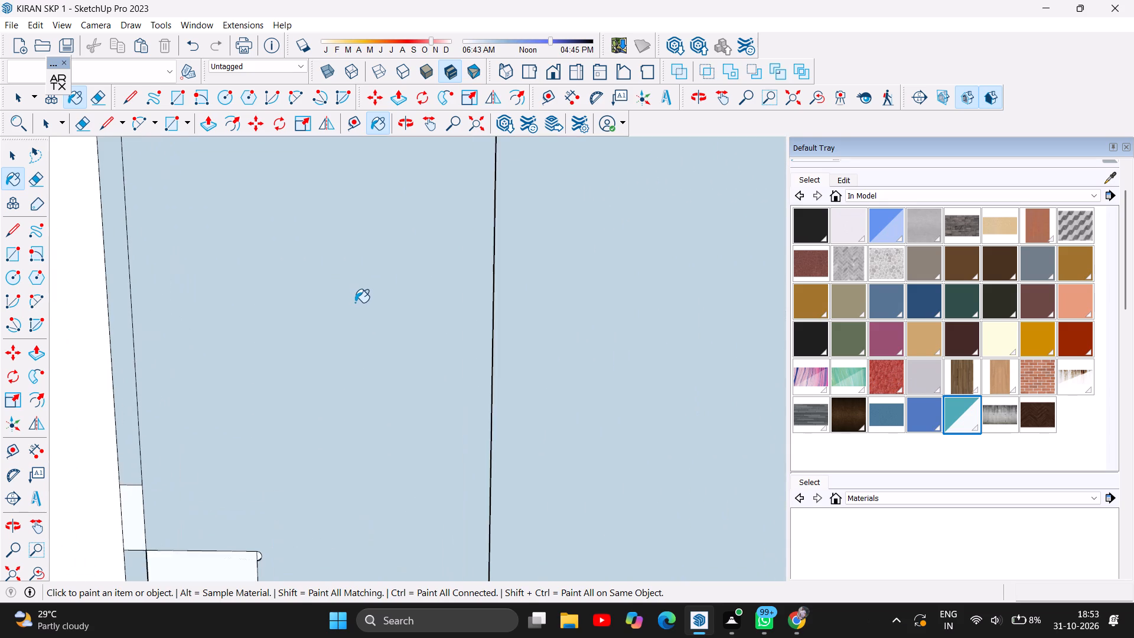
pyautogui.scroll(-14, 355, 302)
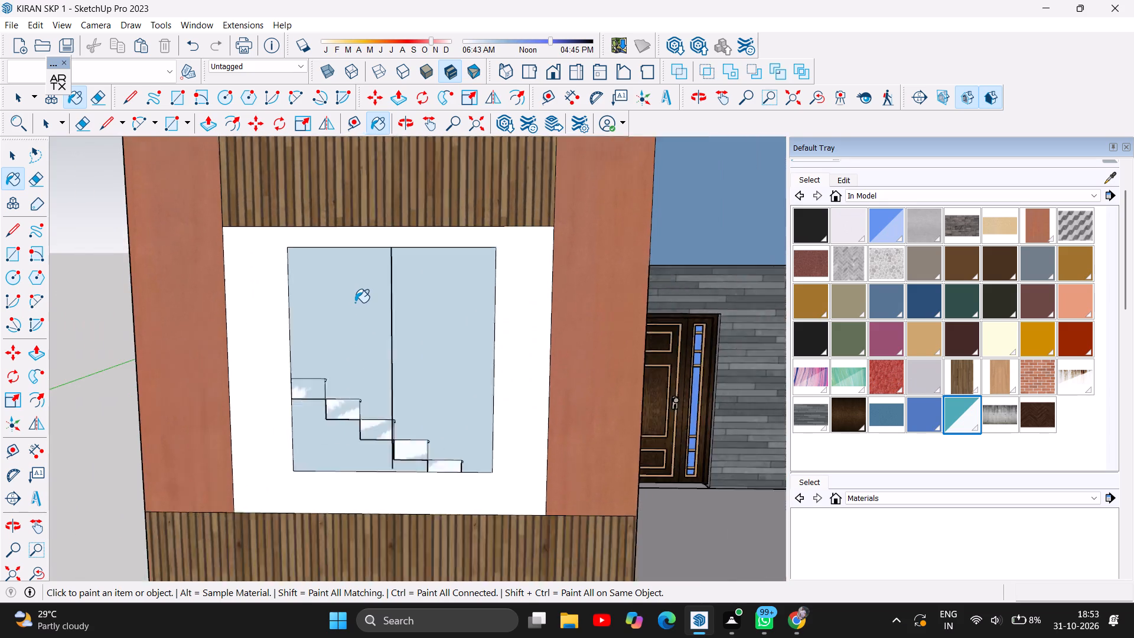
pyautogui.scroll(-2, 355, 302)
pyautogui.scroll(-12, 380, 435)
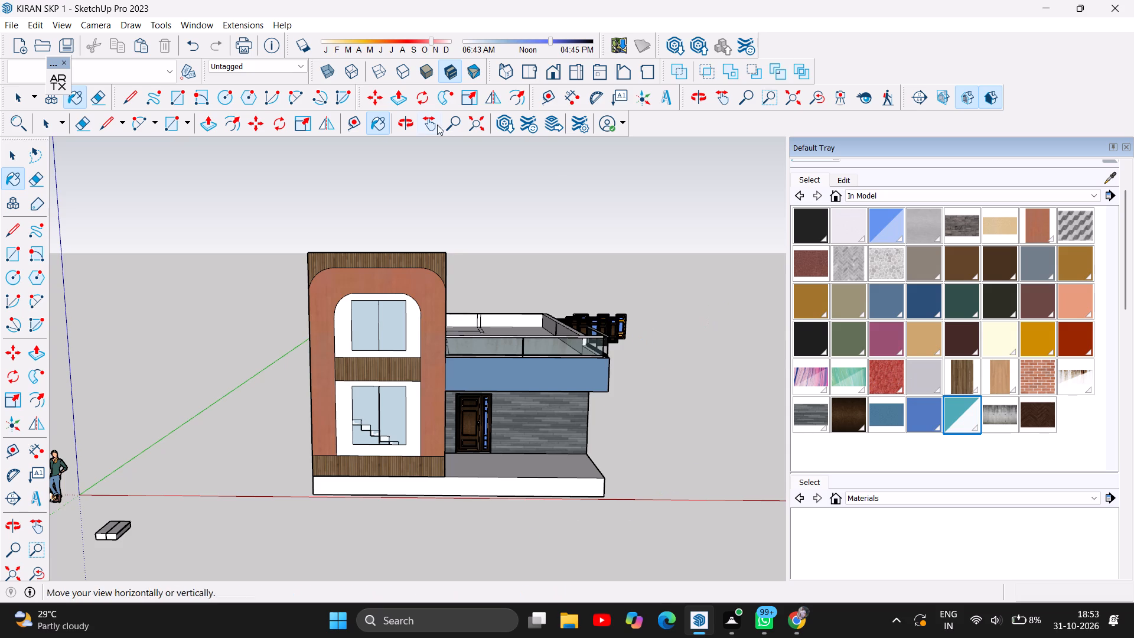
pyautogui.click(411, 118)
pyautogui.moveTo(631, 312); pyautogui.dragTo(477, 295)
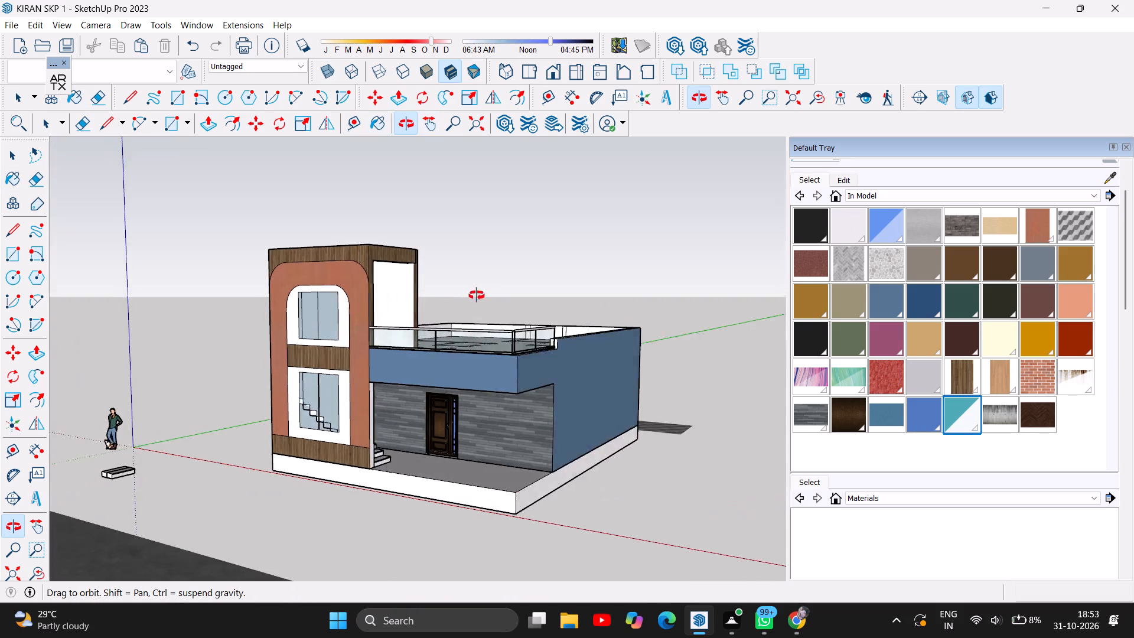
pyautogui.moveTo(477, 295); pyautogui.dragTo(208, 386)
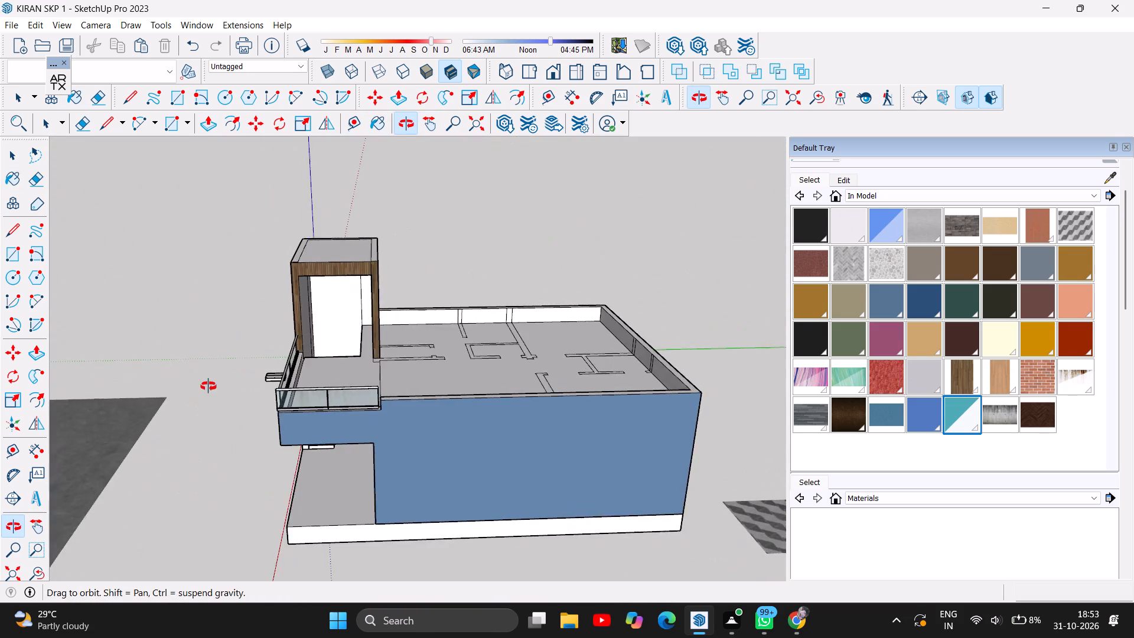
pyautogui.moveTo(208, 386); pyautogui.dragTo(656, 341)
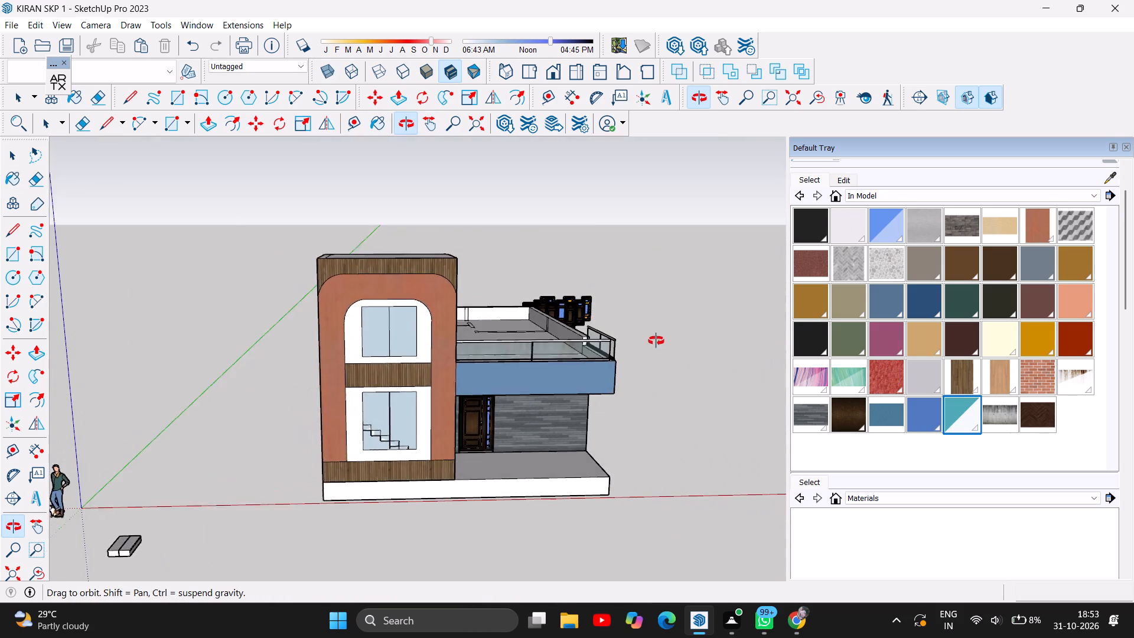
pyautogui.moveTo(656, 341); pyautogui.dragTo(549, 295)
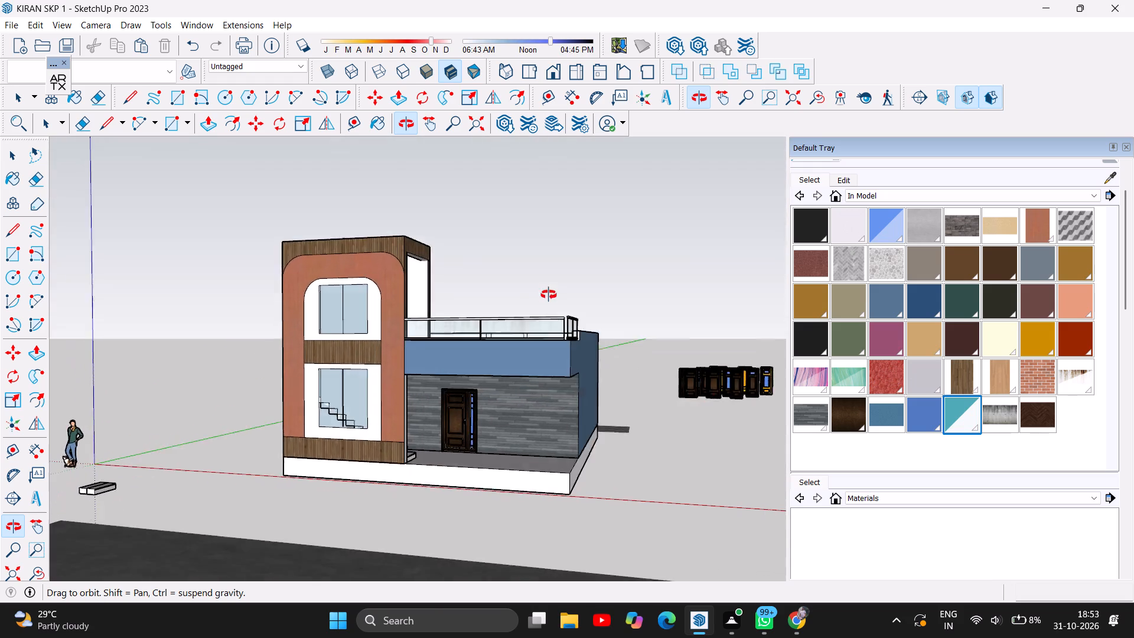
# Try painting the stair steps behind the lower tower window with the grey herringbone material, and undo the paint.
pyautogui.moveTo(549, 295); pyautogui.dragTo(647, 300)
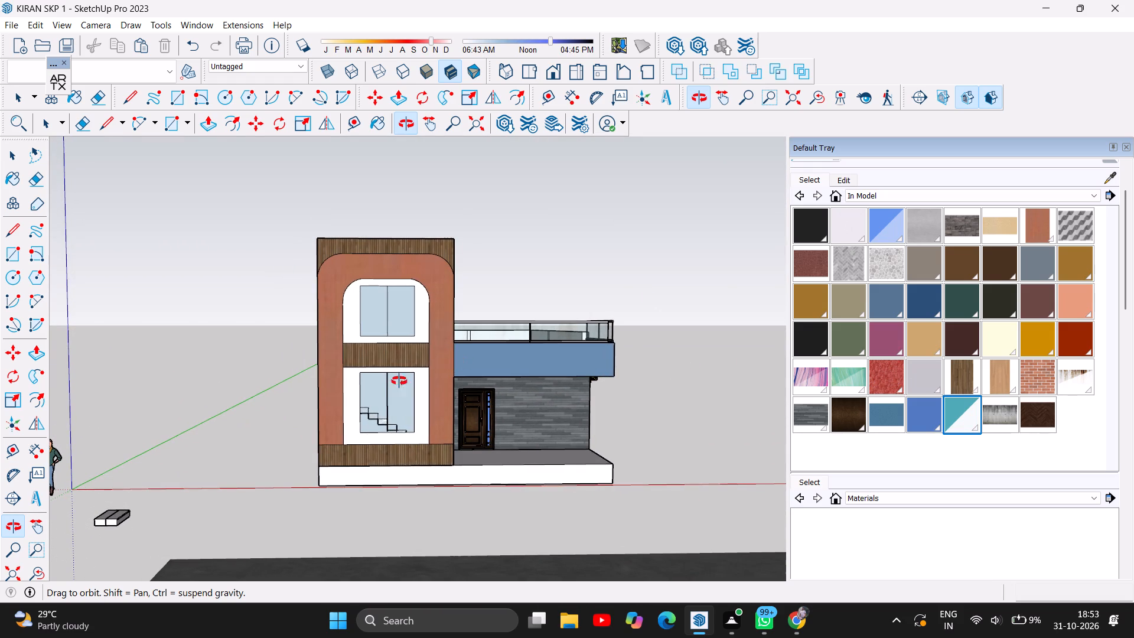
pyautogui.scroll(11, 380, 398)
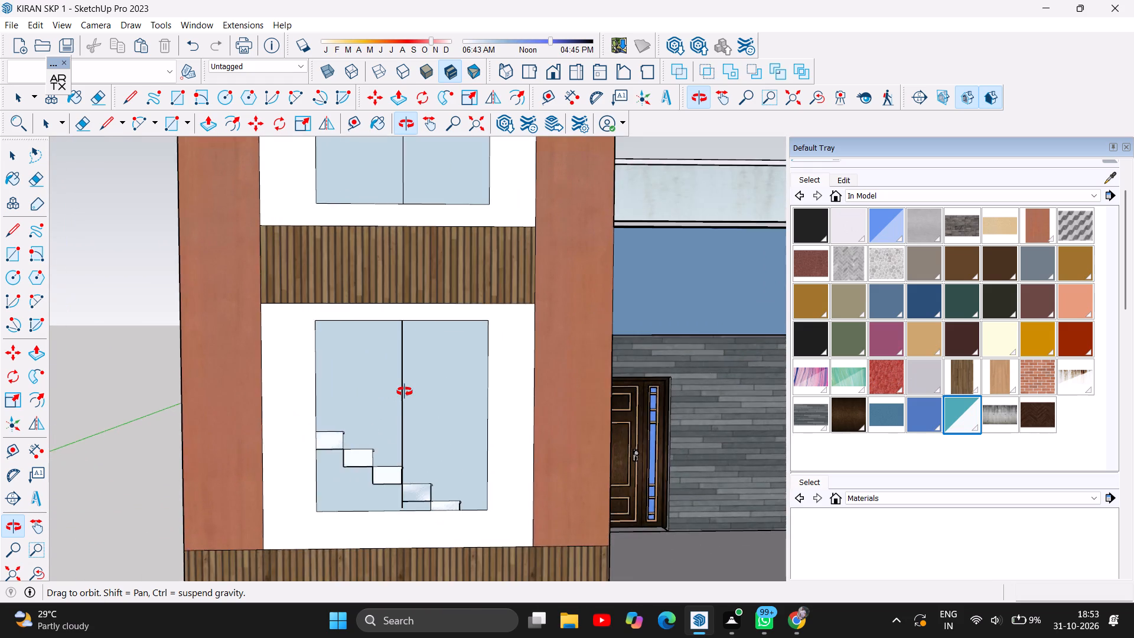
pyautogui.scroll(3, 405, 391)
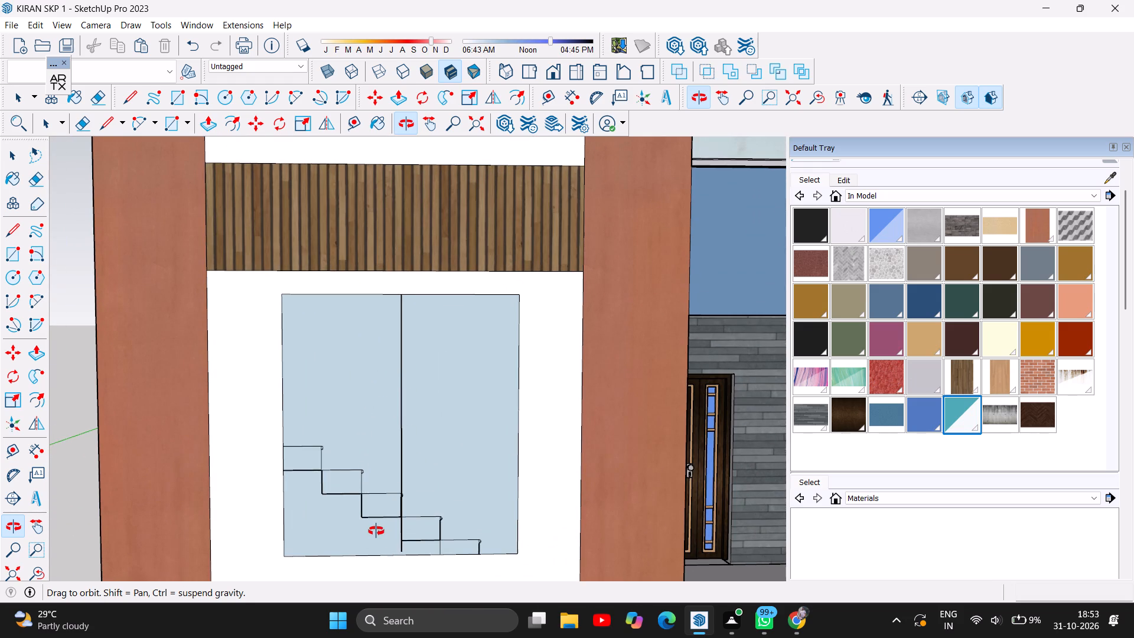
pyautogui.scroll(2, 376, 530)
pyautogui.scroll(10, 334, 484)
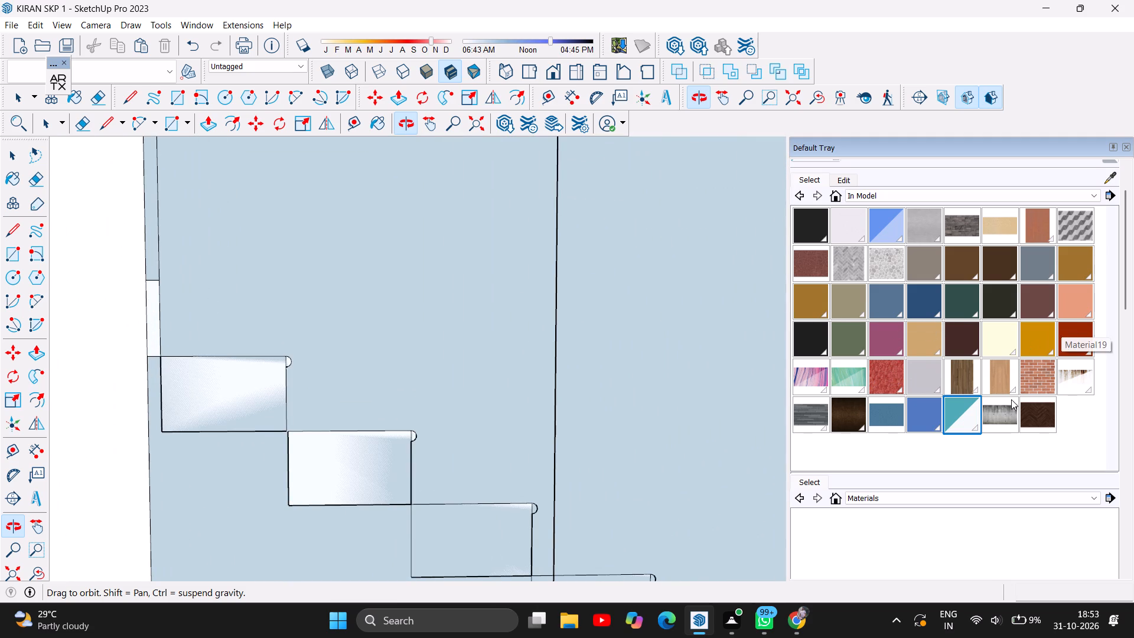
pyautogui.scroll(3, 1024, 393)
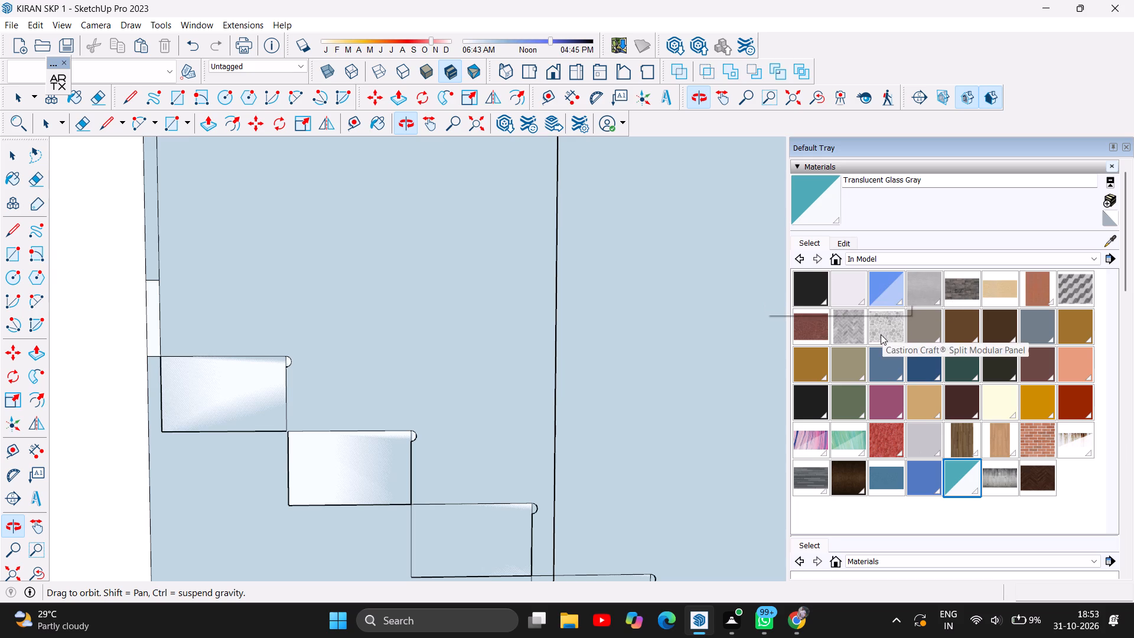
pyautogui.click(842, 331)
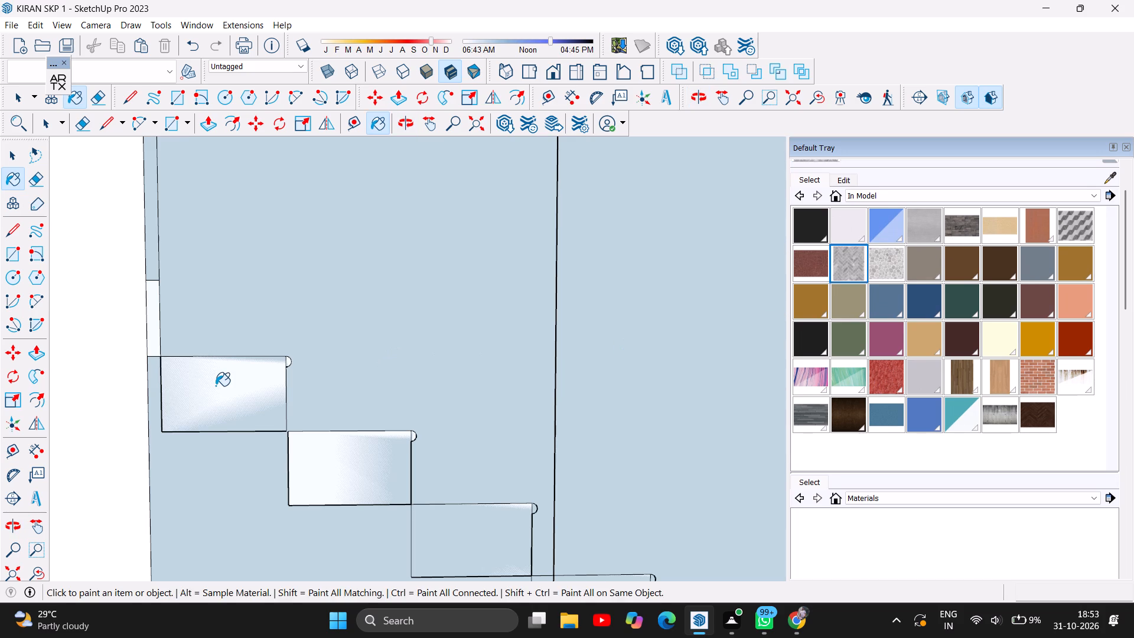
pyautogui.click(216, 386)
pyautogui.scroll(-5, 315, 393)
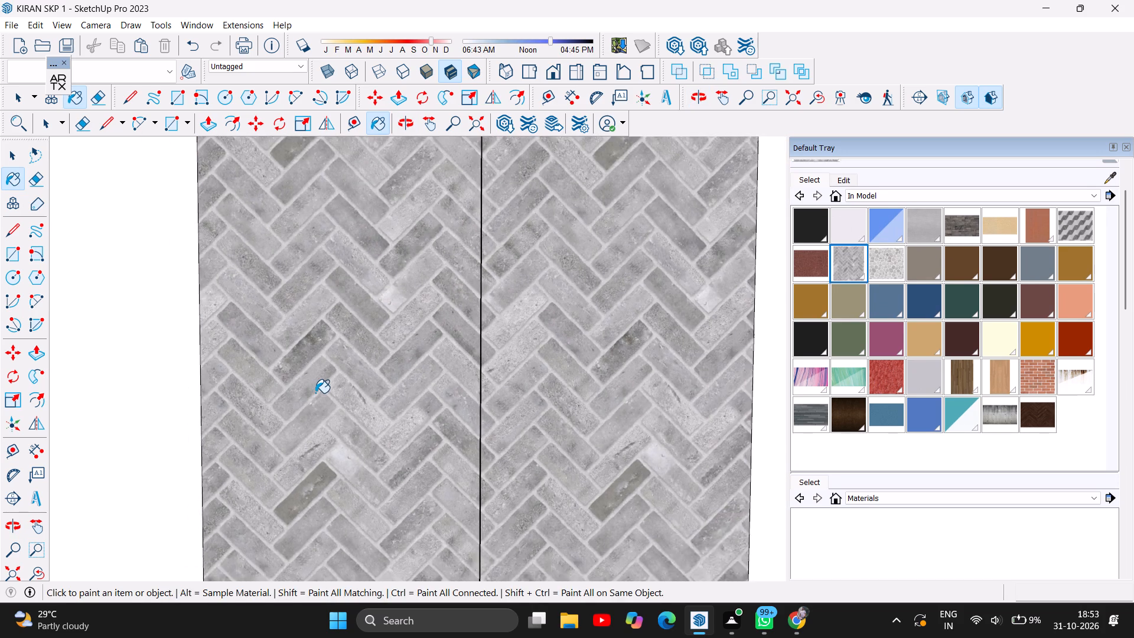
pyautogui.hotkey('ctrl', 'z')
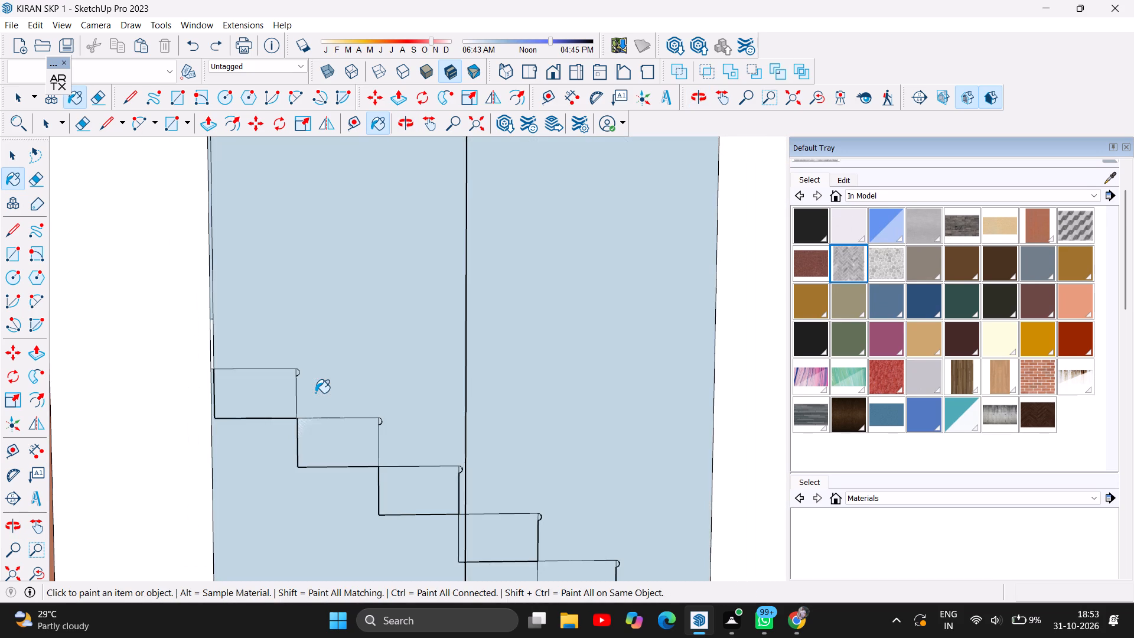
# Examine the tower front, its windows and the entrance side of the house from close up and farther away.
pyautogui.scroll(-2, 315, 393)
pyautogui.scroll(-8, 341, 471)
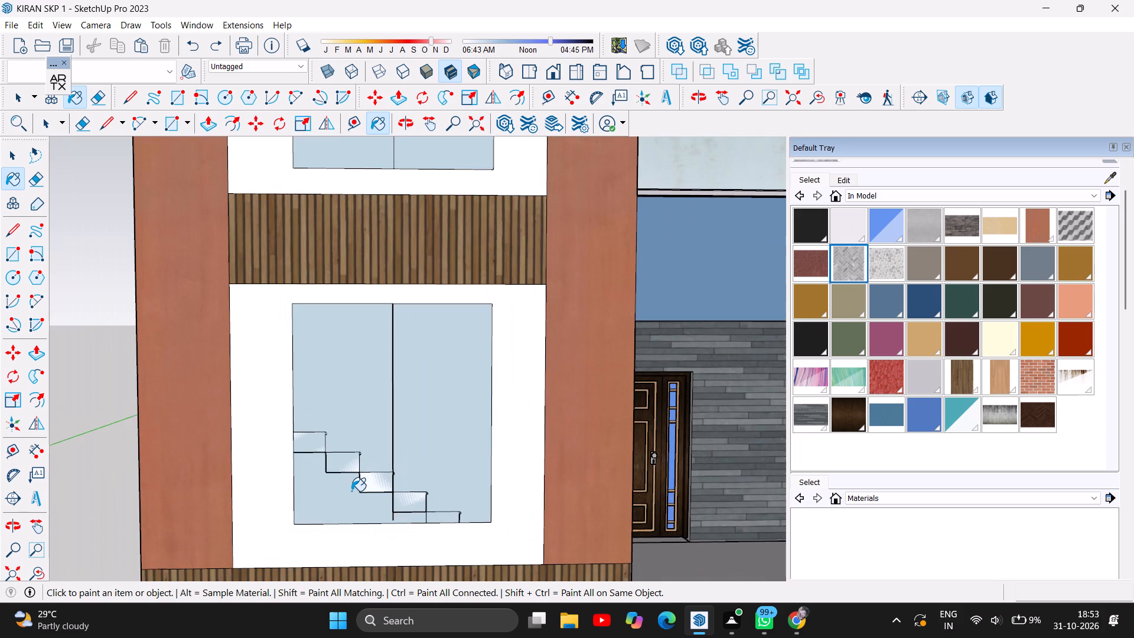
pyautogui.scroll(-2, 351, 491)
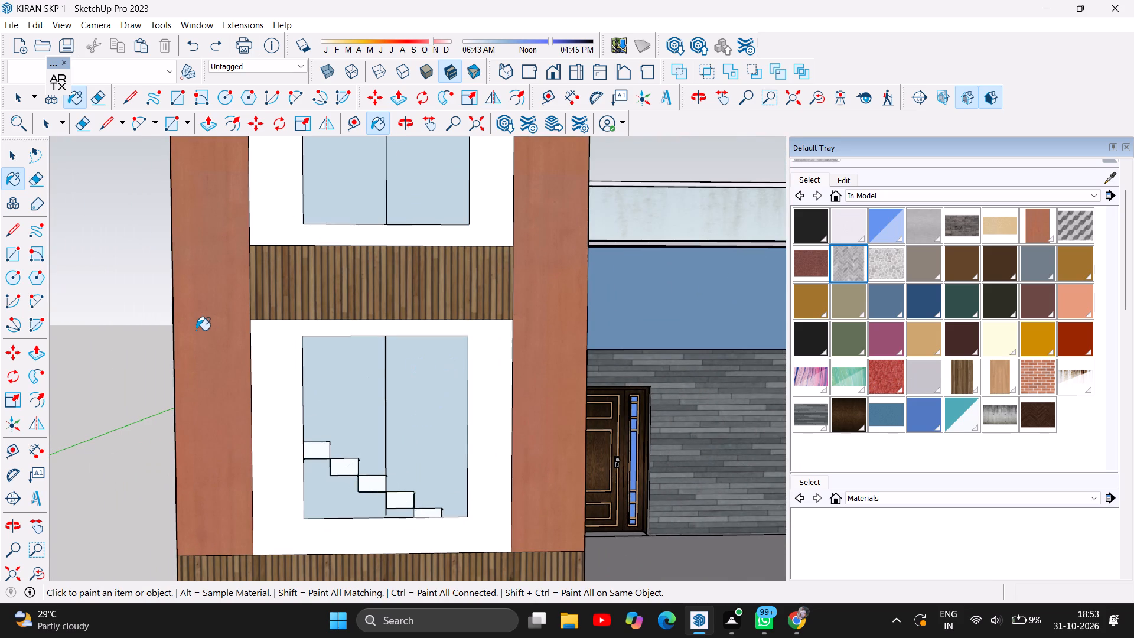
pyautogui.scroll(-4, 286, 479)
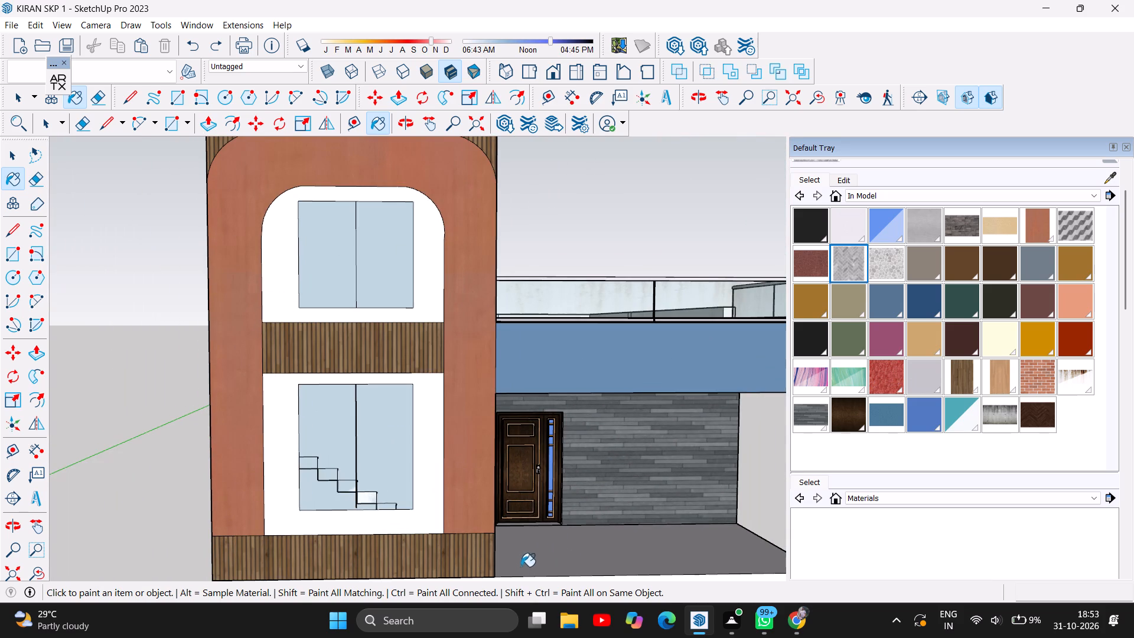
pyautogui.scroll(-6, 344, 505)
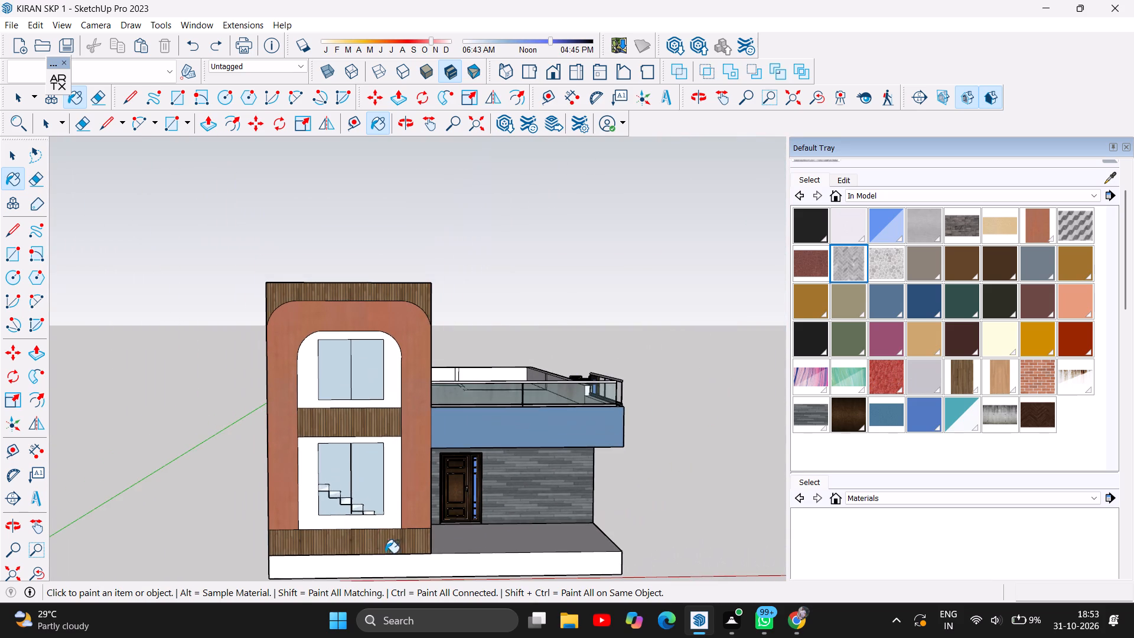
pyautogui.scroll(-2, 500, 313)
pyautogui.scroll(3, 624, 474)
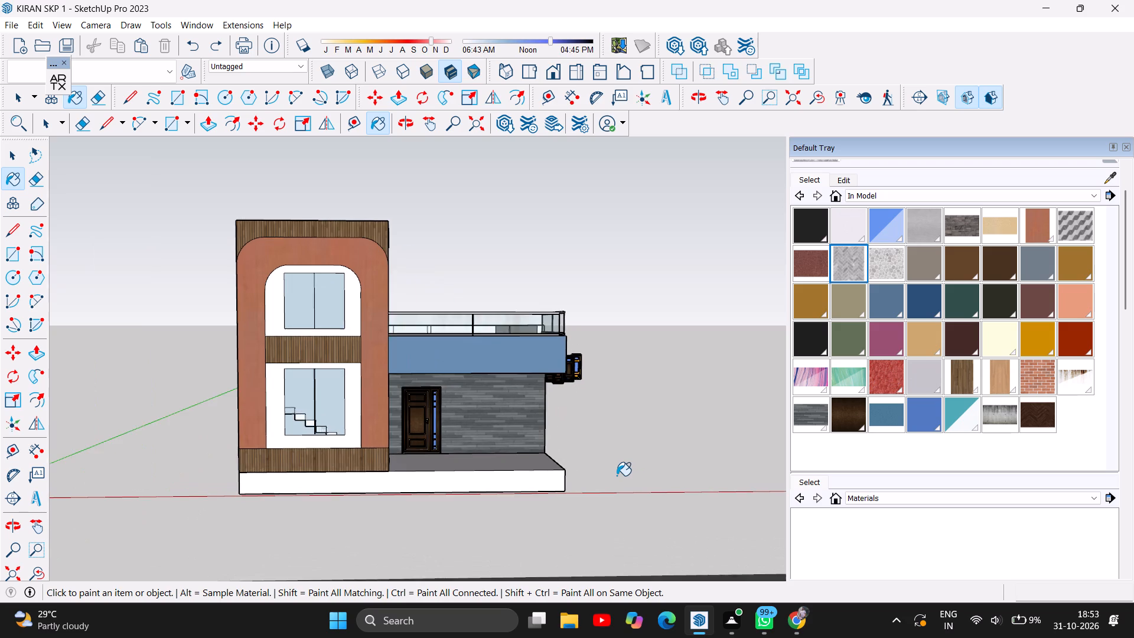
pyautogui.scroll(2, 616, 476)
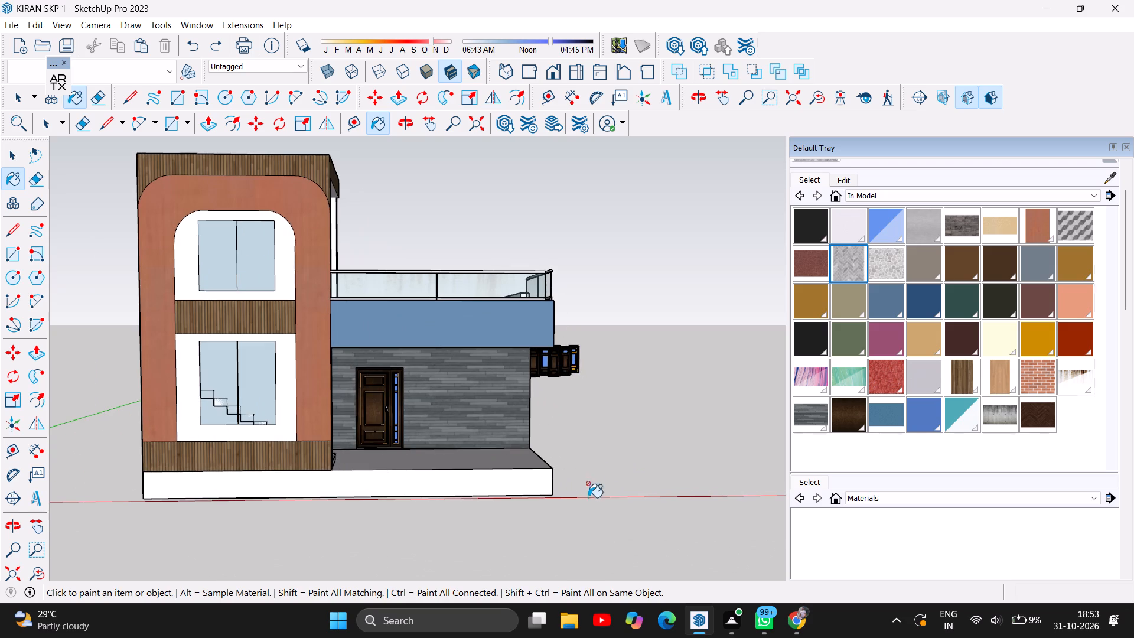
# Delete all the spare door models standing in a row beyond the house, keeping the porch door.
pyautogui.scroll(-3, 256, 564)
pyautogui.scroll(-2, 516, 530)
pyautogui.scroll(4, 626, 472)
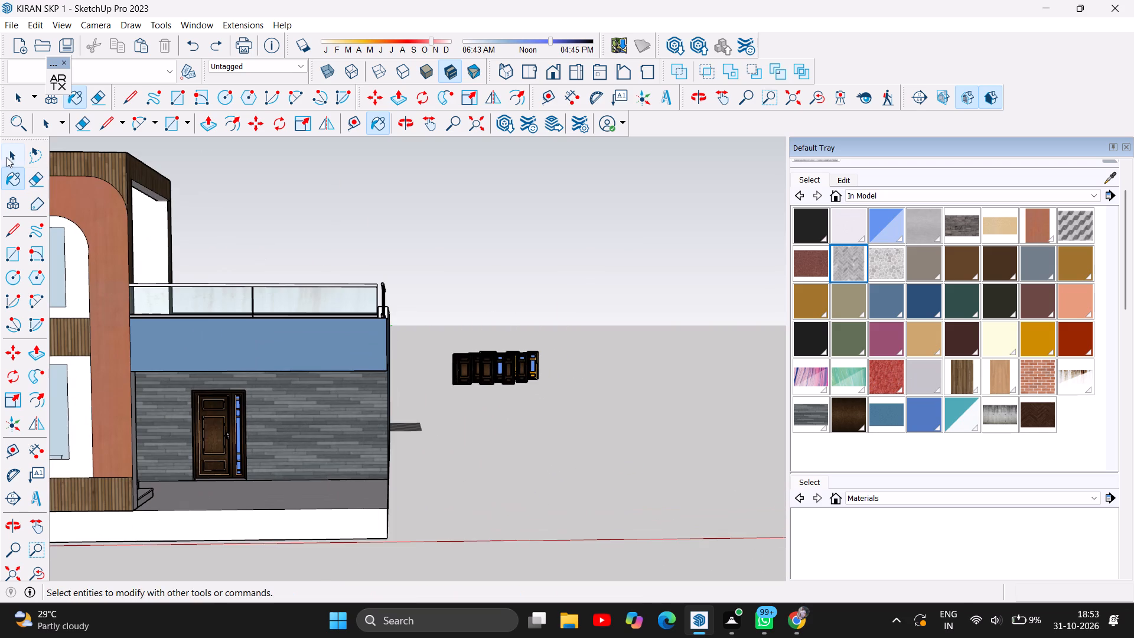
pyautogui.click(6, 157)
pyautogui.click(480, 369)
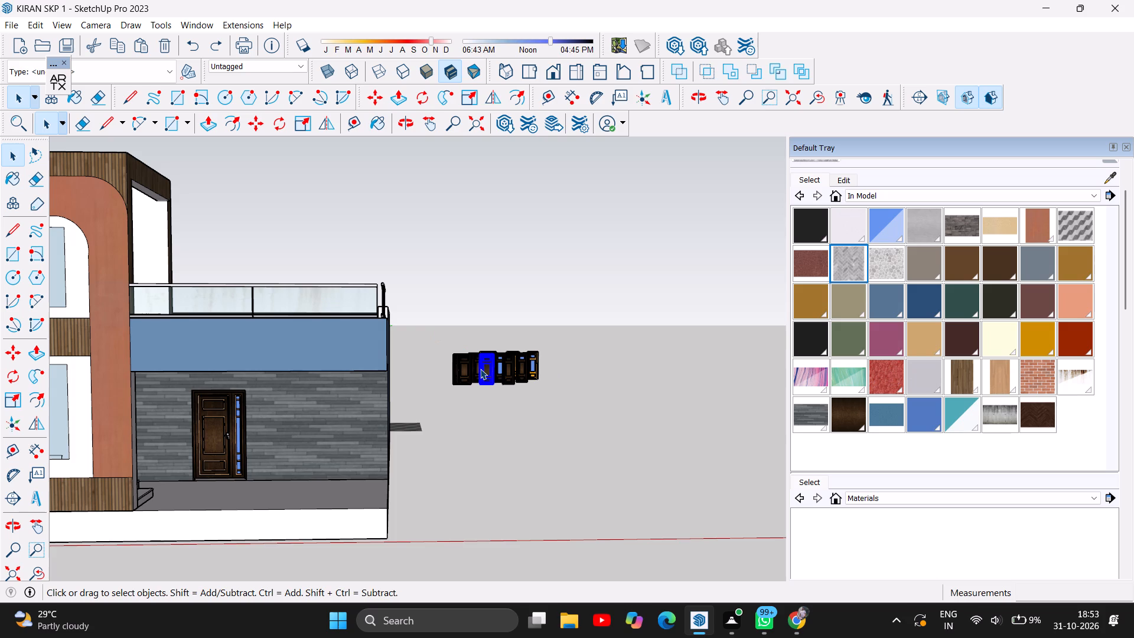
pyautogui.press('Delete')
pyautogui.click(467, 375)
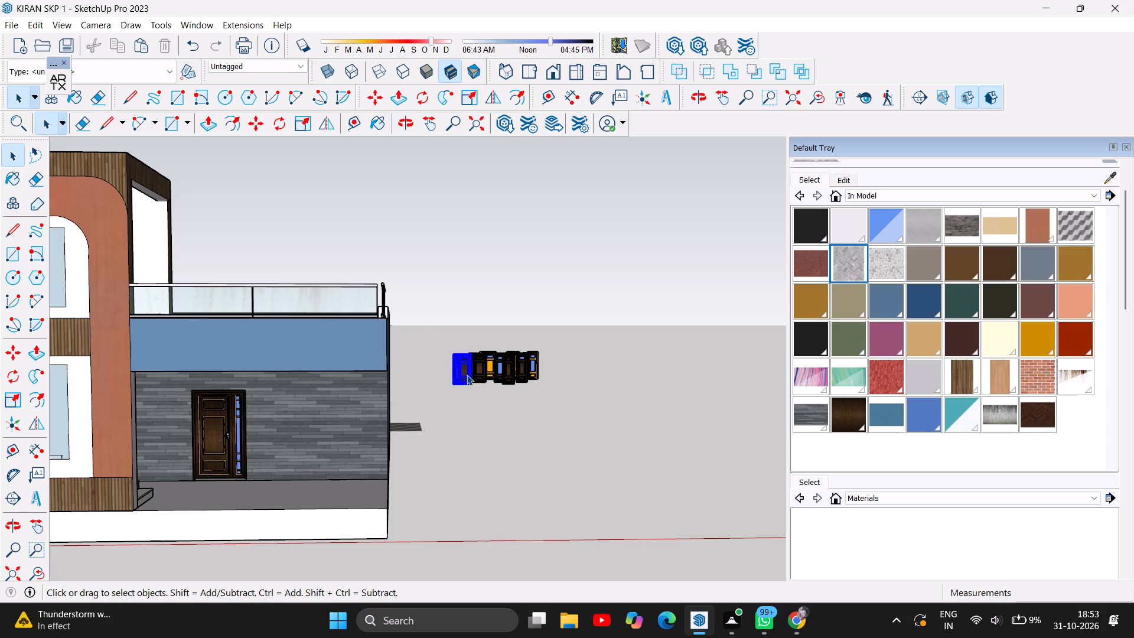
pyautogui.press('Delete')
pyautogui.click(477, 368)
pyautogui.press('Delete')
pyautogui.click(479, 342)
pyautogui.click(487, 366)
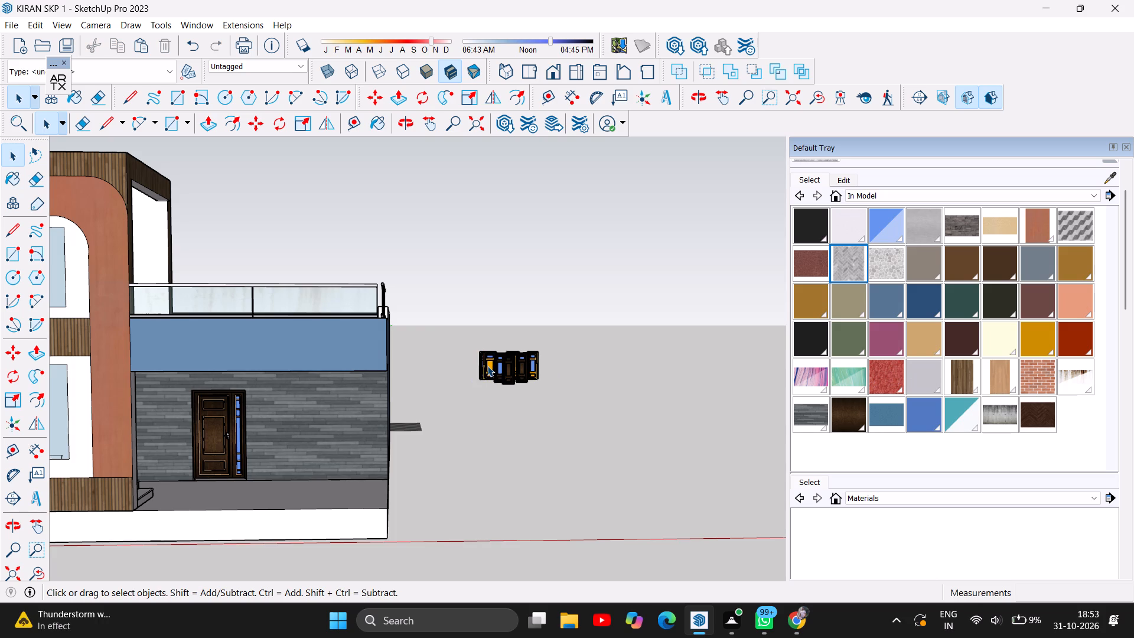
pyautogui.press('Delete')
pyautogui.click(499, 371)
pyautogui.press('Delete')
pyautogui.click(509, 367)
pyautogui.press('Delete')
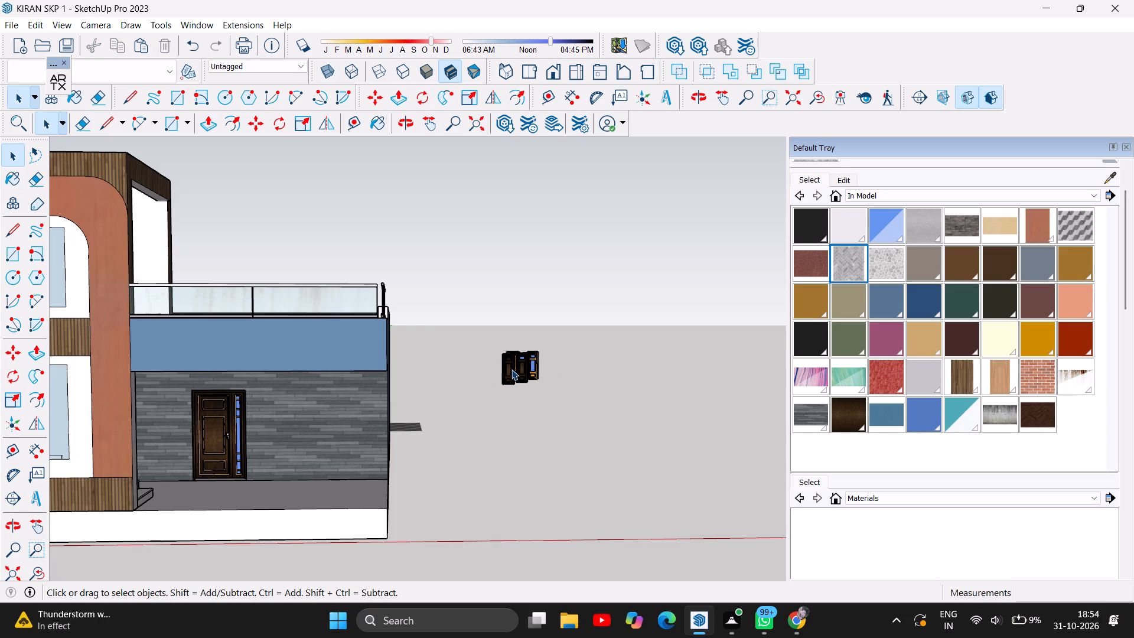
pyautogui.click(520, 377)
pyautogui.press('Delete')
pyautogui.click(536, 370)
pyautogui.press('Delete')
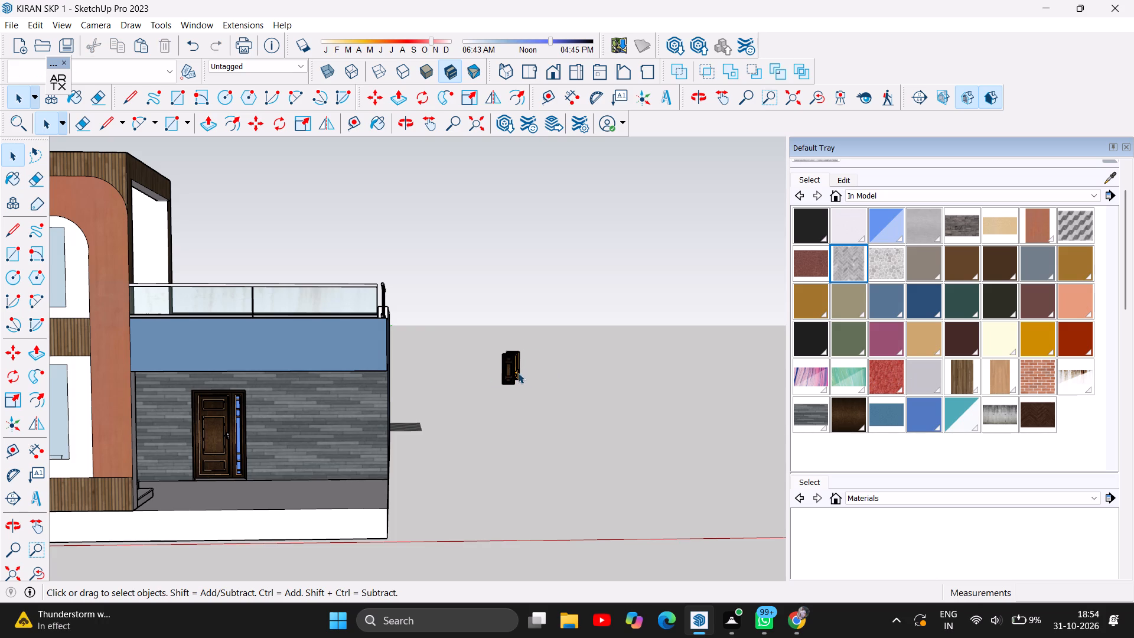
pyautogui.click(518, 373)
pyautogui.press('Delete')
pyautogui.click(510, 379)
pyautogui.press('Delete')
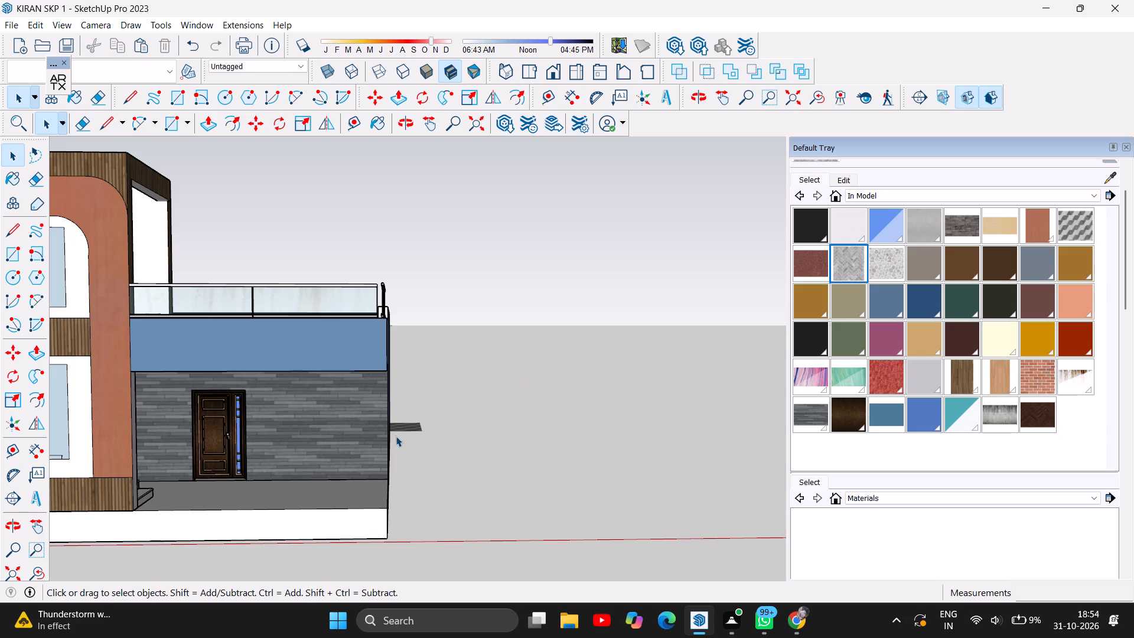
# Delete the stray flat grey piece beside the house and the large dark ground surface in front of it.
pyautogui.click(417, 432)
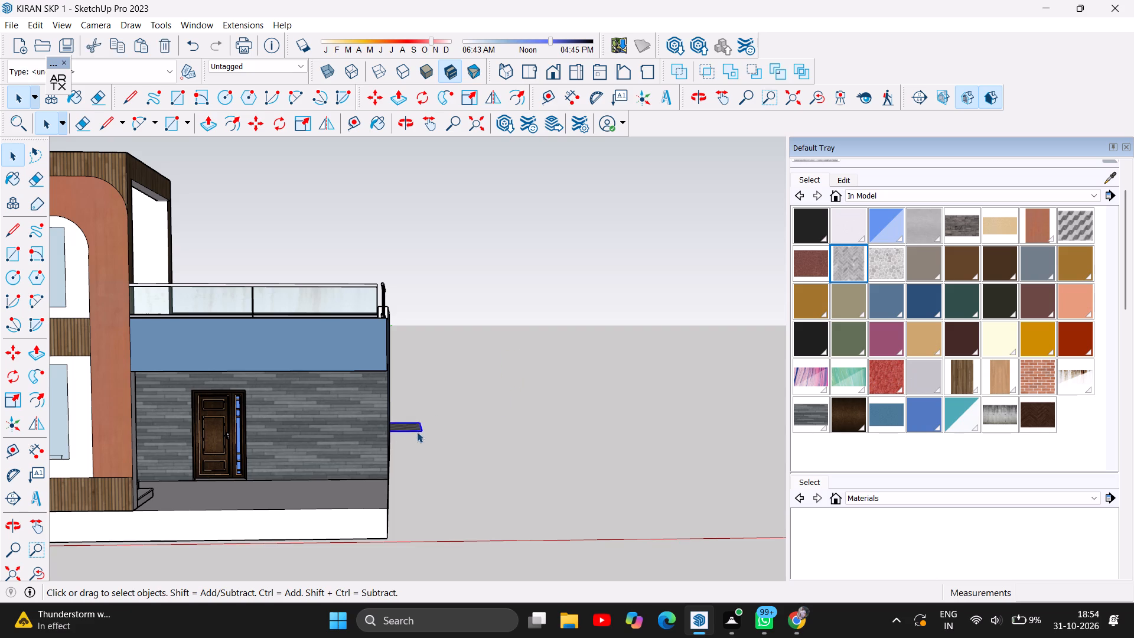
pyautogui.press('Delete')
pyautogui.scroll(-7, 505, 327)
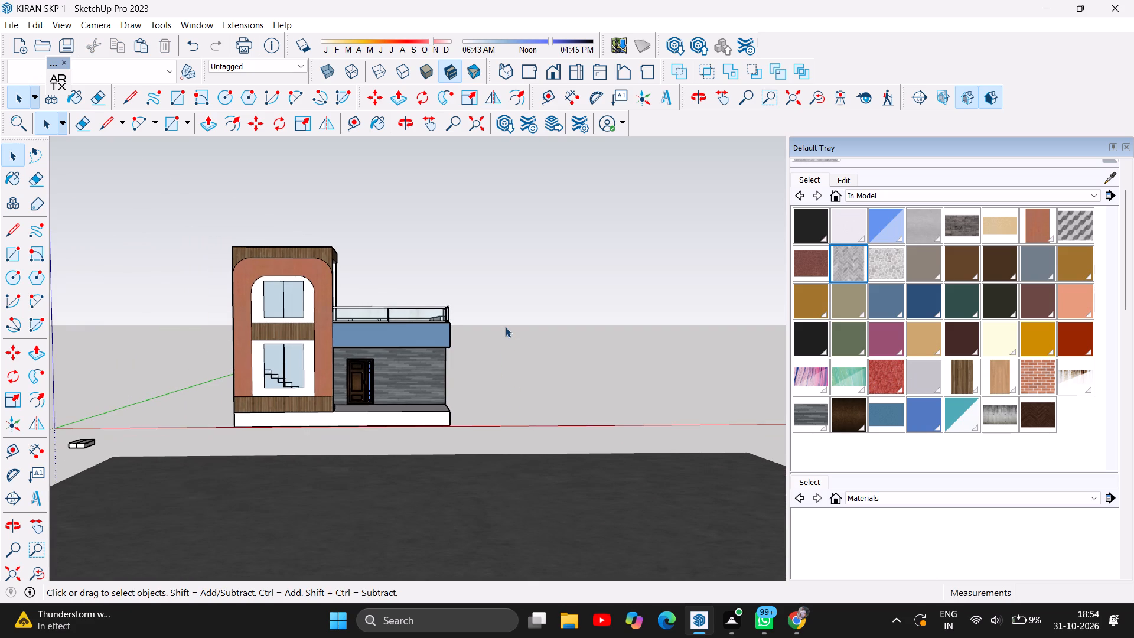
pyautogui.click(370, 536)
pyautogui.press('Delete')
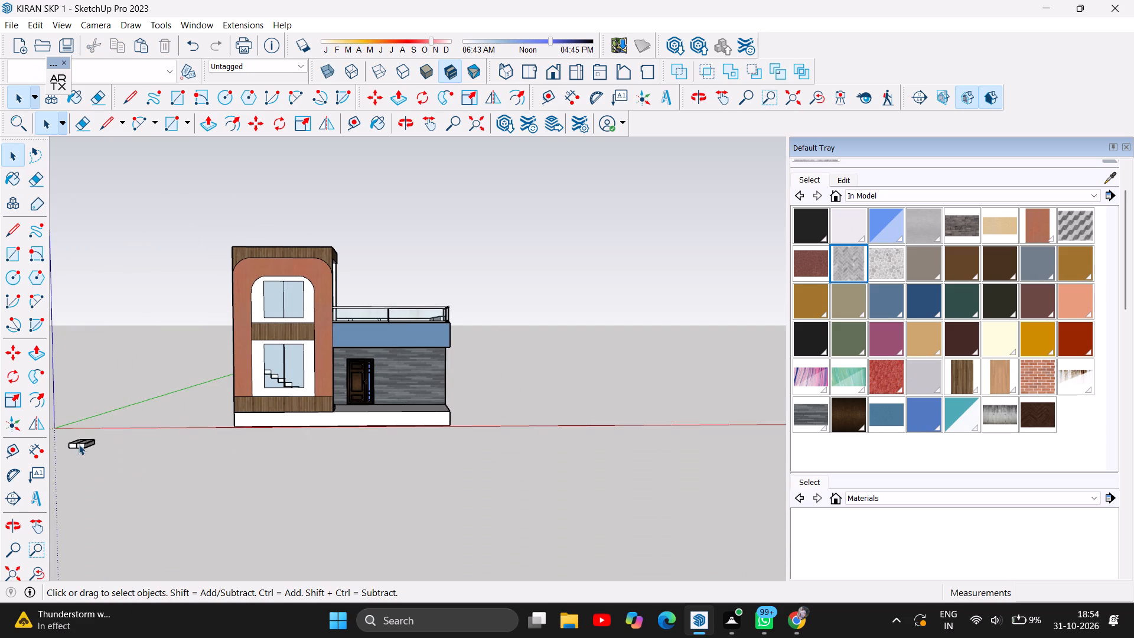
# Delete the loose step block lying on the ground near the origin, in front of the house.
pyautogui.scroll(4, 80, 443)
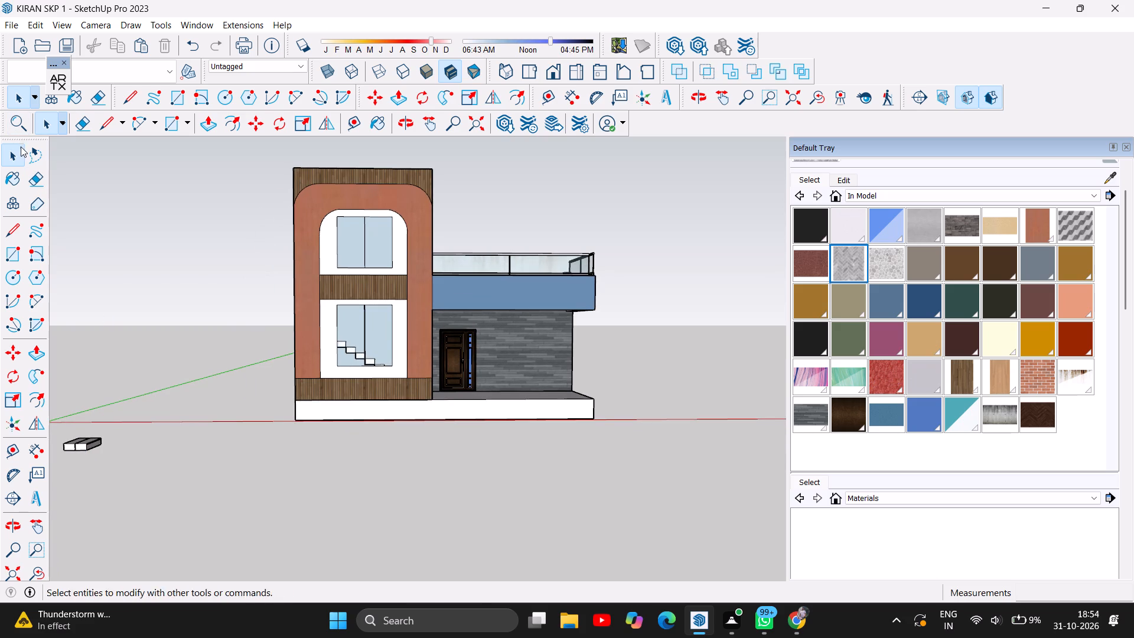
pyautogui.click(27, 153)
pyautogui.moveTo(109, 431); pyautogui.dragTo(74, 430)
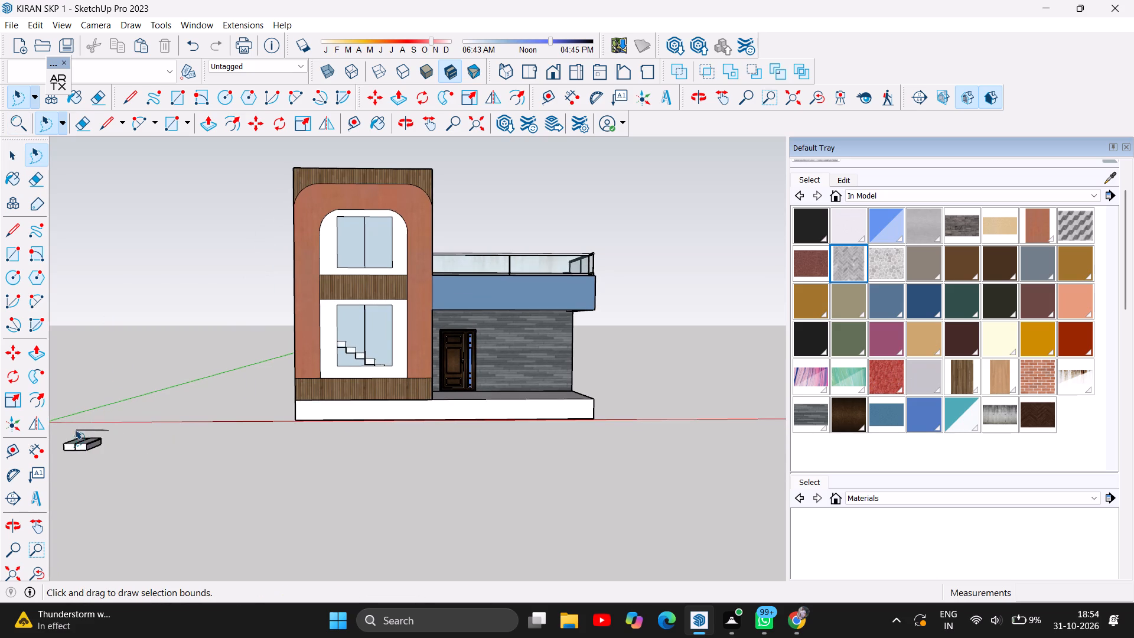
pyautogui.moveTo(74, 430); pyautogui.dragTo(135, 471)
pyautogui.press('Delete')
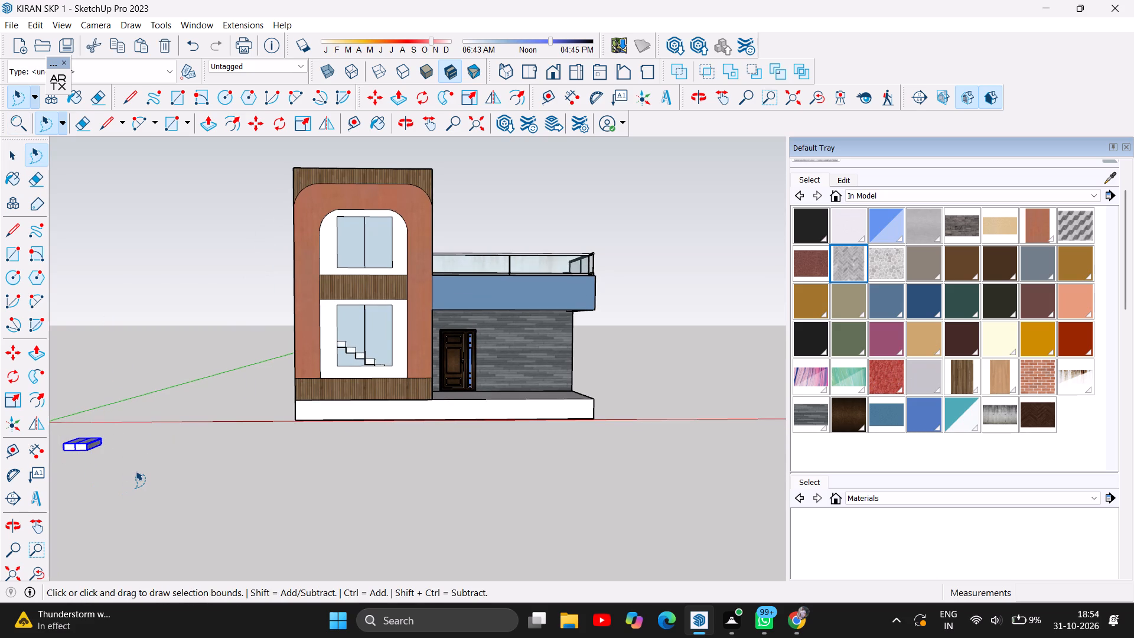
pyautogui.press('Delete')
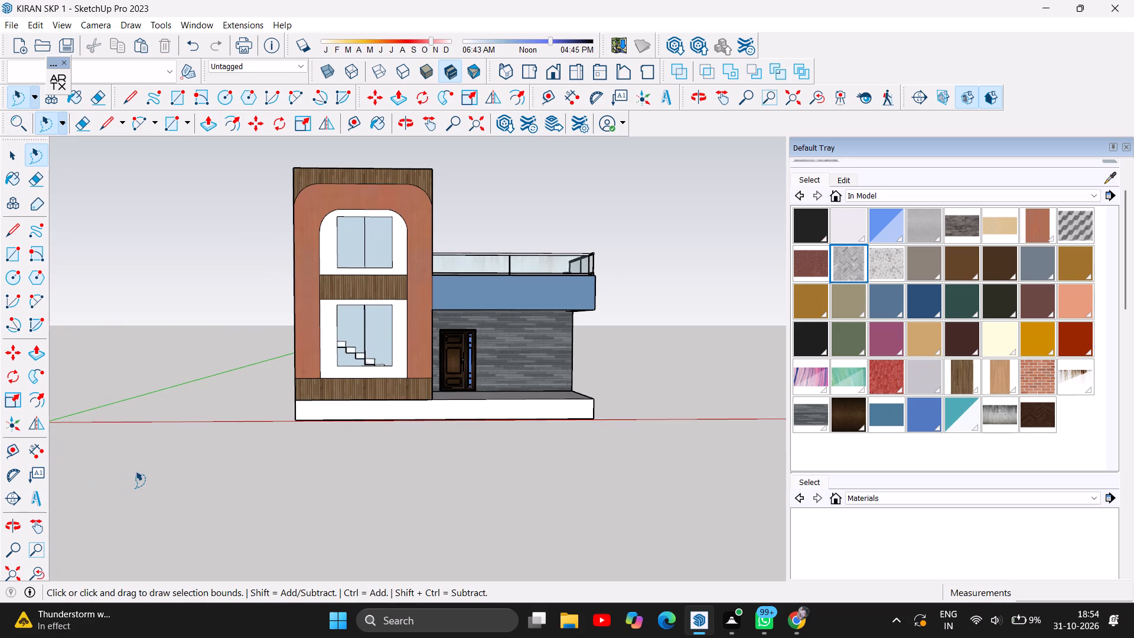
# Delete the two long edges of the leftover wall outline on the flat roof nearest the tower's wood-clad corner.
pyautogui.click(403, 119)
pyautogui.moveTo(636, 323); pyautogui.dragTo(479, 379)
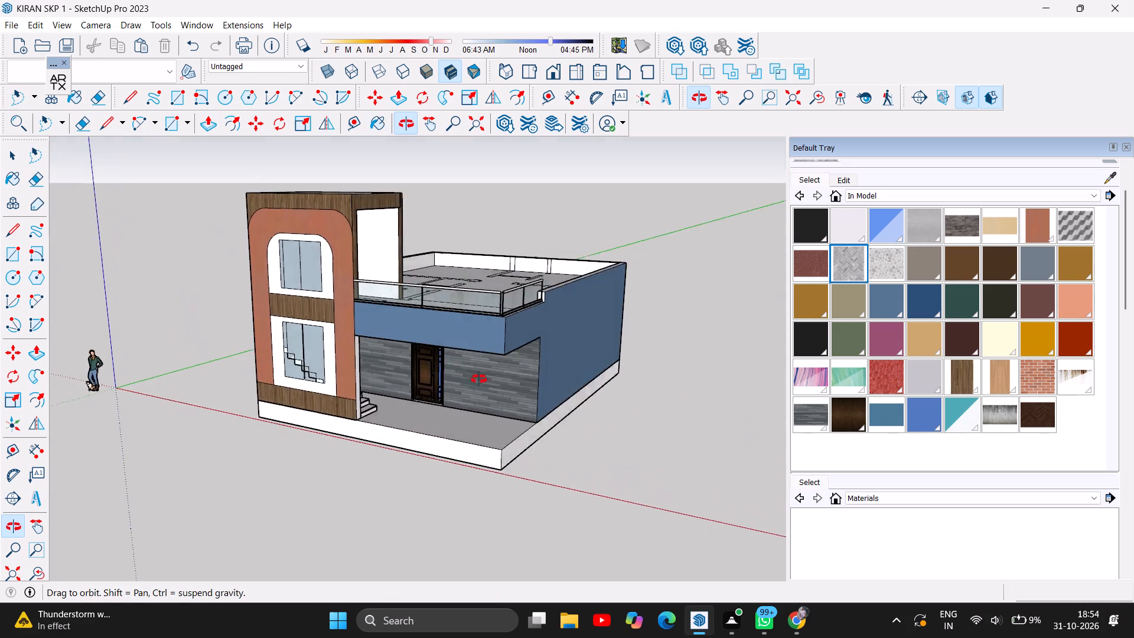
pyautogui.moveTo(479, 379); pyautogui.dragTo(304, 616)
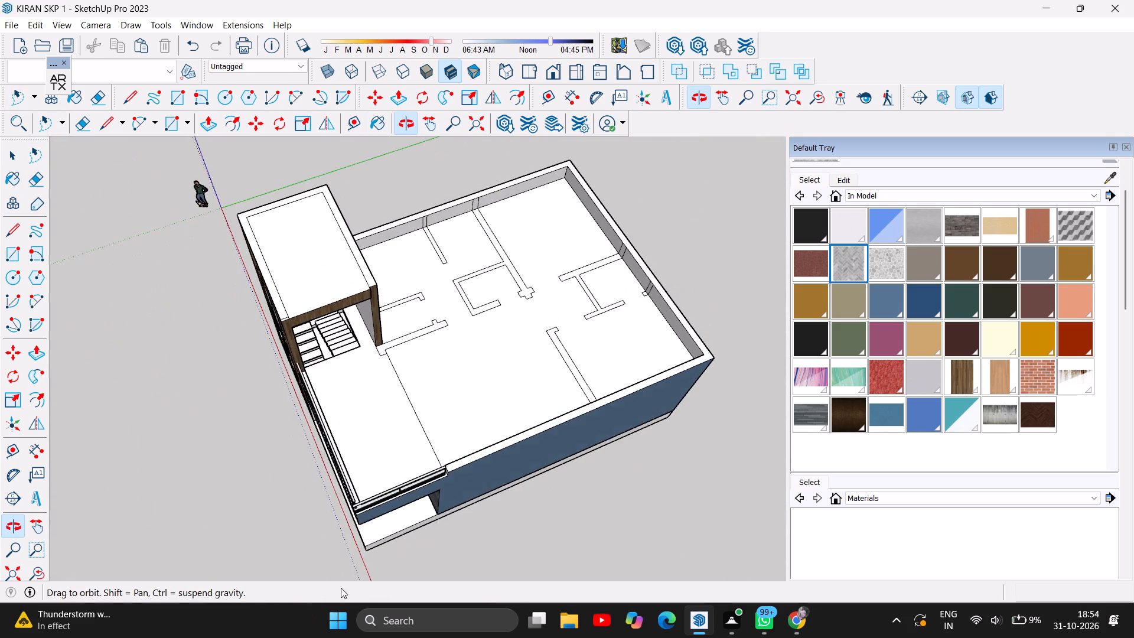
pyautogui.moveTo(615, 467); pyautogui.dragTo(403, 403)
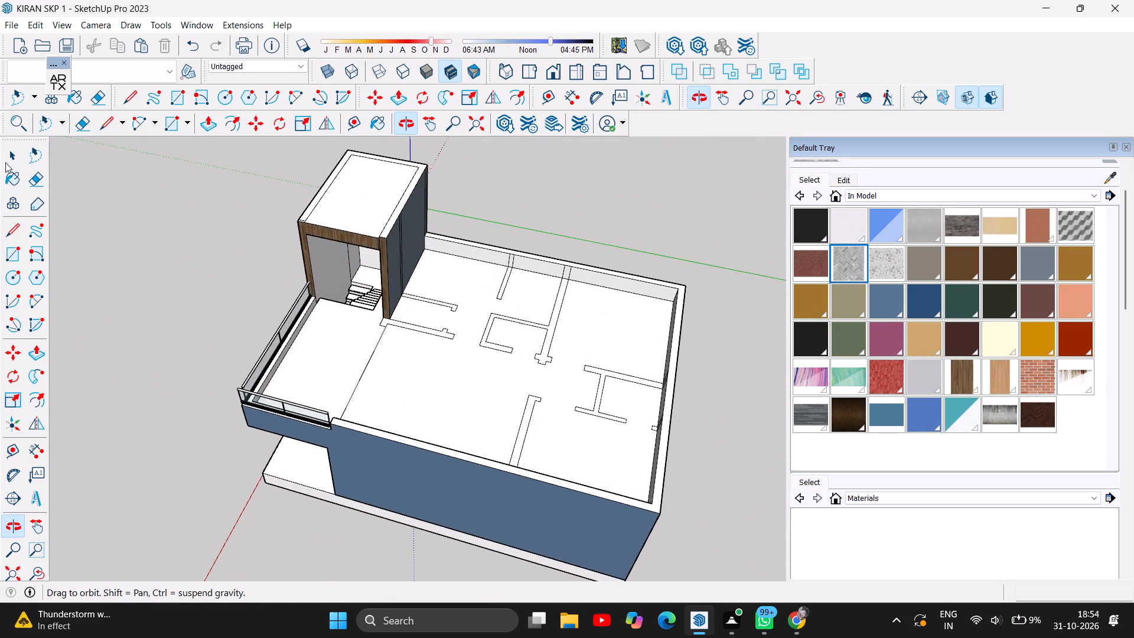
pyautogui.click(9, 159)
pyautogui.click(407, 325)
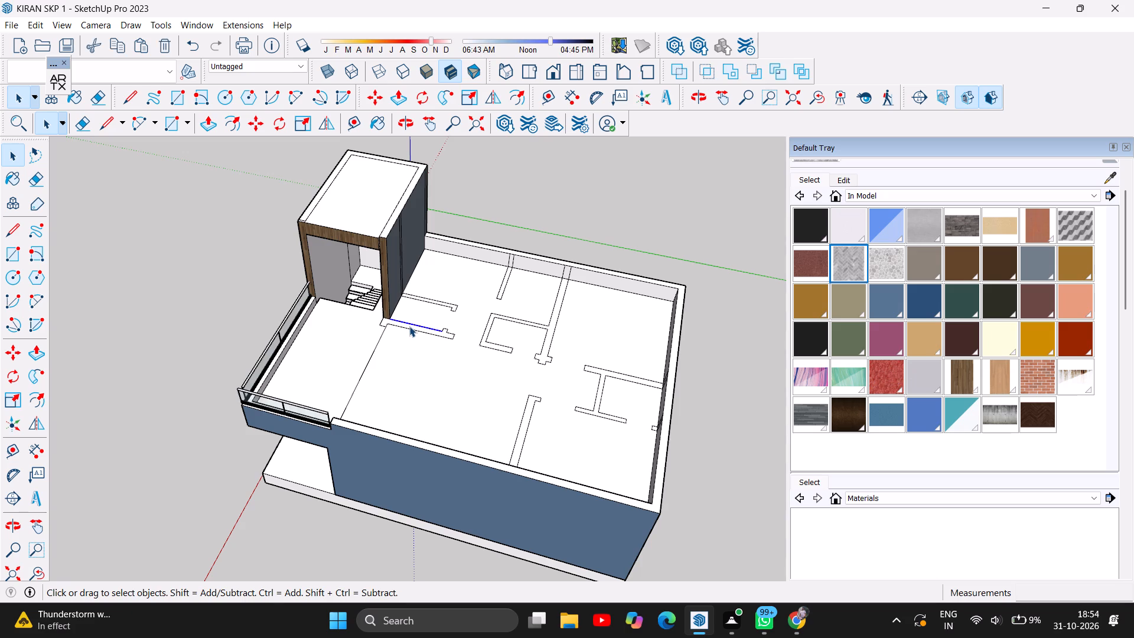
pyautogui.press('Delete')
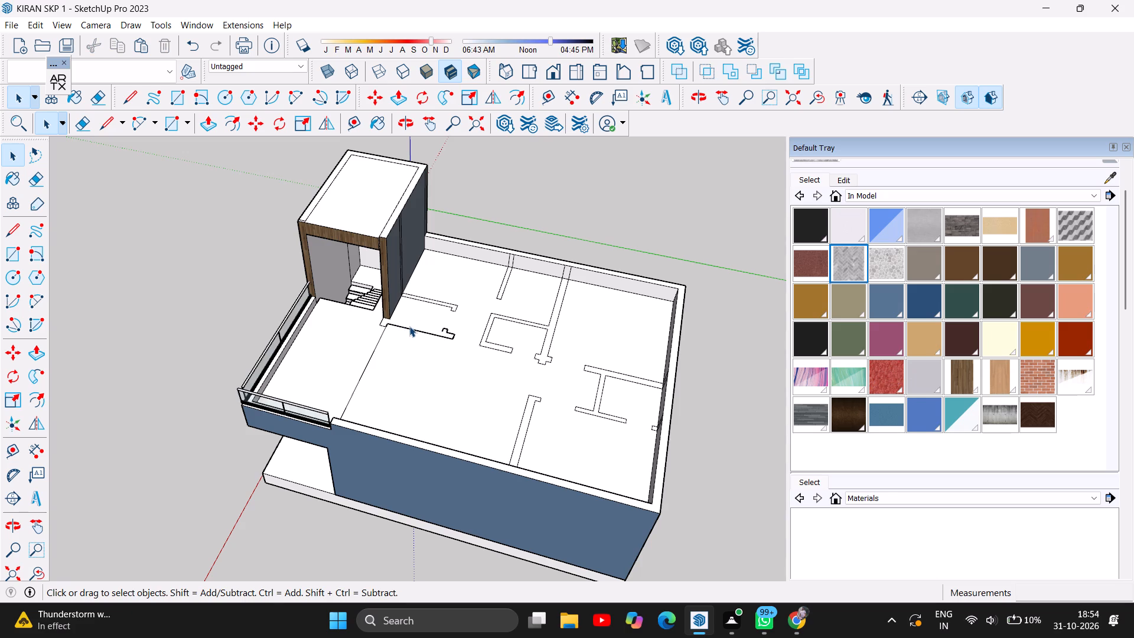
pyautogui.click(410, 327)
pyautogui.press('Delete')
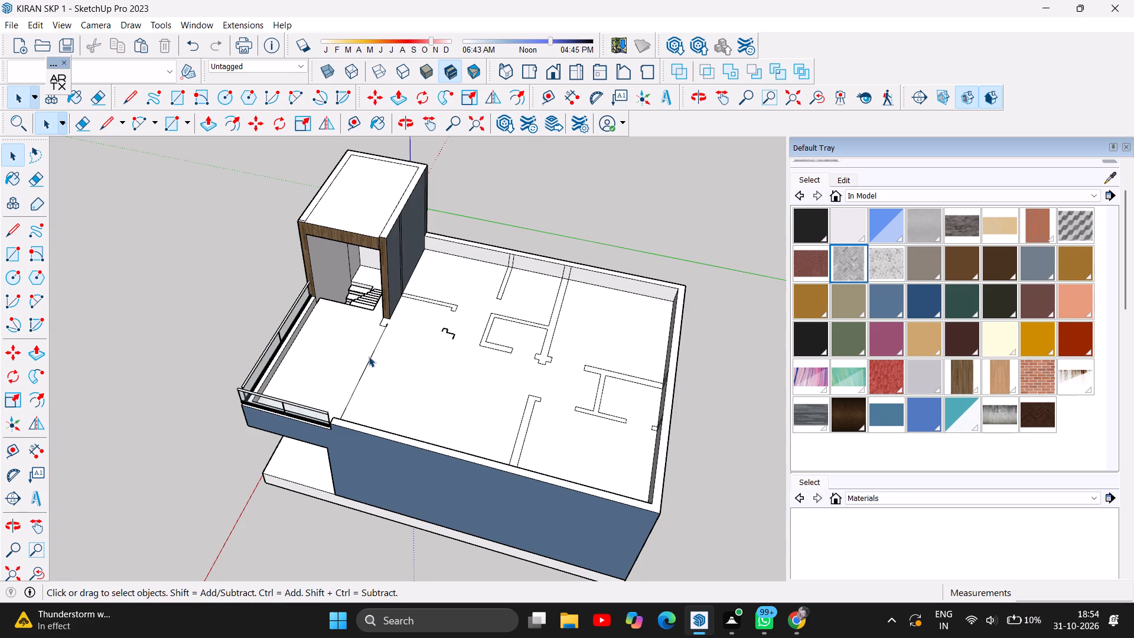
# Delete the dividing line across the flat roof and the short leftover edges beside the tower's wood-clad corner.
pyautogui.click(370, 361)
pyautogui.press('Delete')
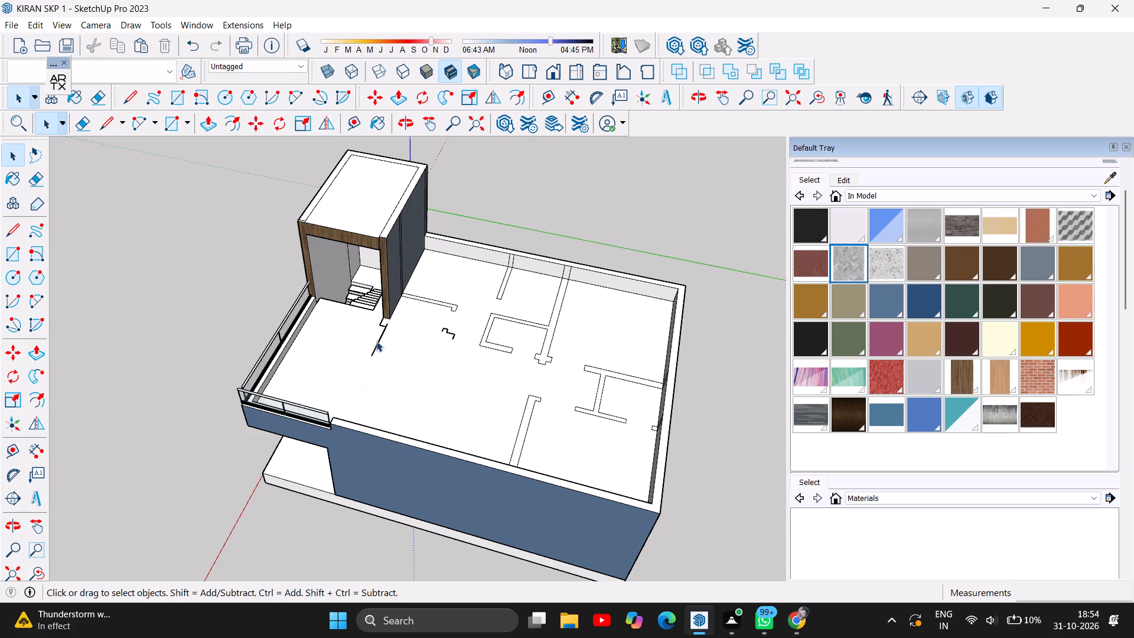
pyautogui.click(376, 341)
pyautogui.press('Delete')
pyautogui.click(383, 324)
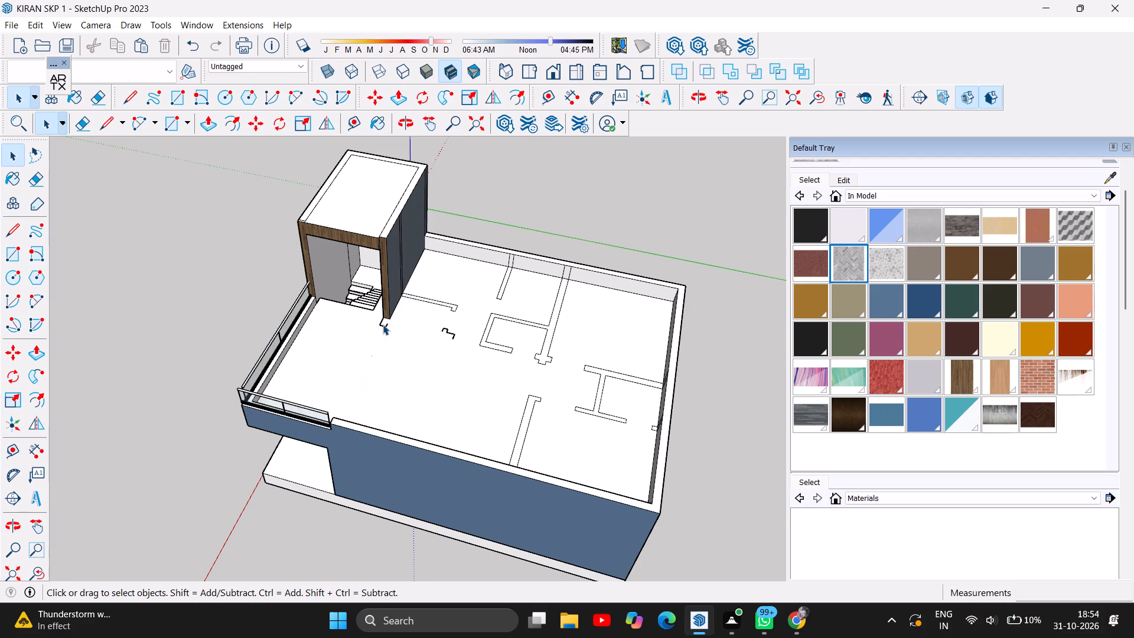
pyautogui.press('Delete')
pyautogui.click(380, 322)
pyautogui.press('Delete')
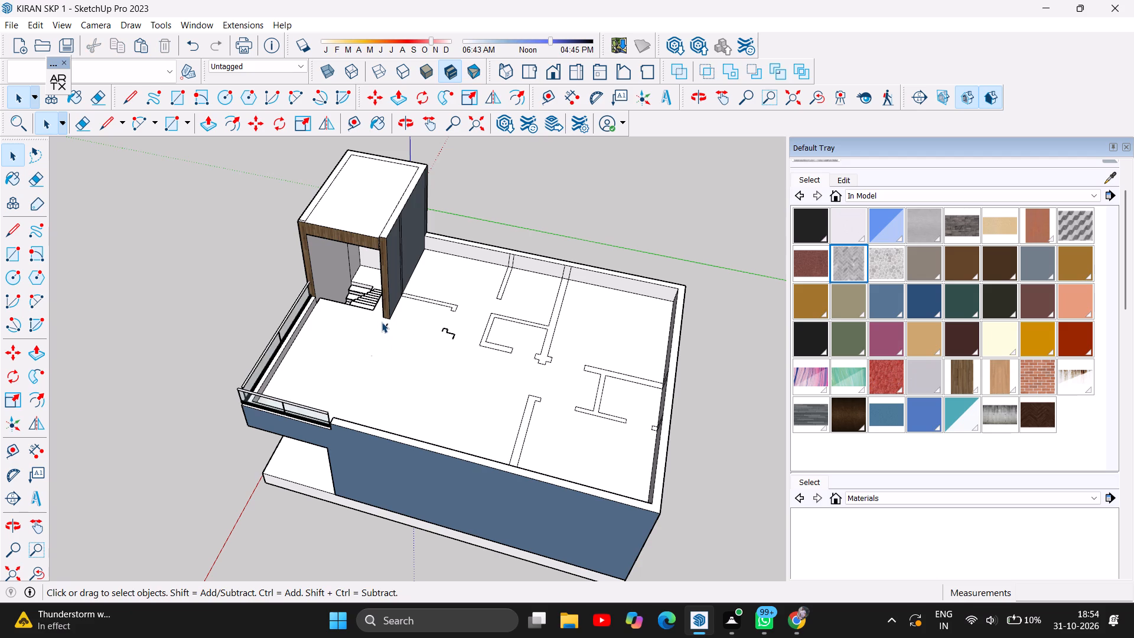
pyautogui.click(386, 324)
pyautogui.press('Delete')
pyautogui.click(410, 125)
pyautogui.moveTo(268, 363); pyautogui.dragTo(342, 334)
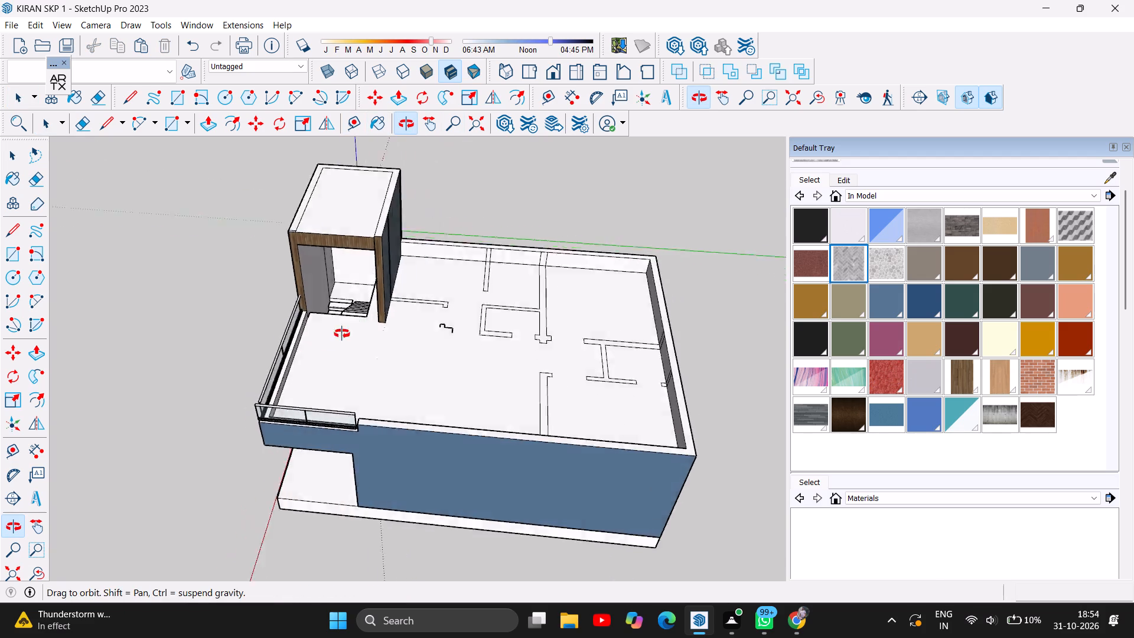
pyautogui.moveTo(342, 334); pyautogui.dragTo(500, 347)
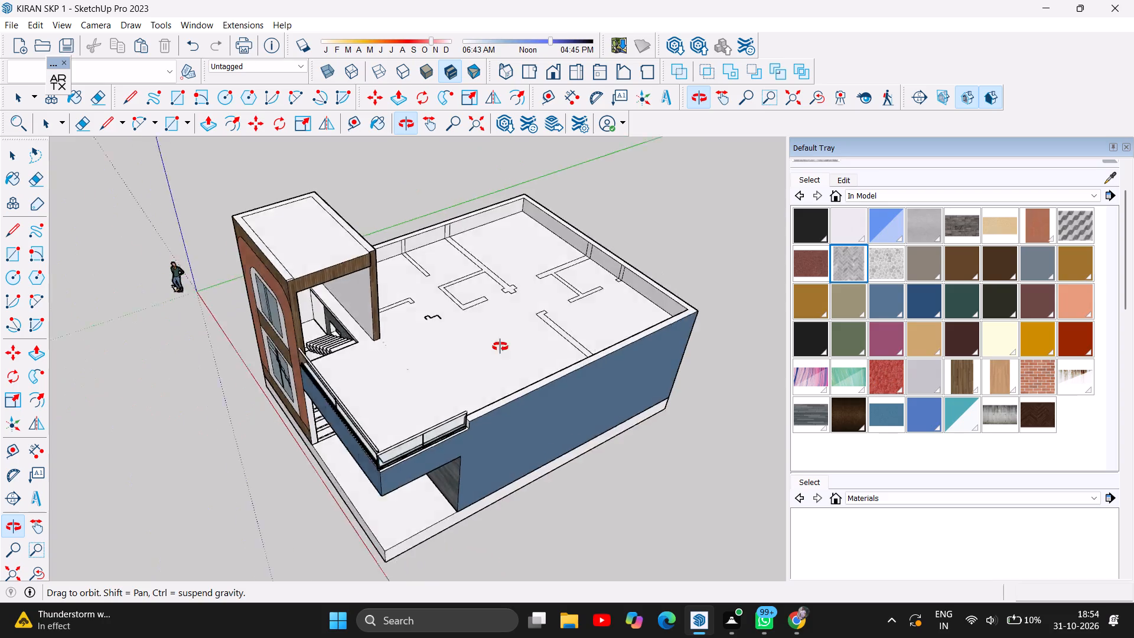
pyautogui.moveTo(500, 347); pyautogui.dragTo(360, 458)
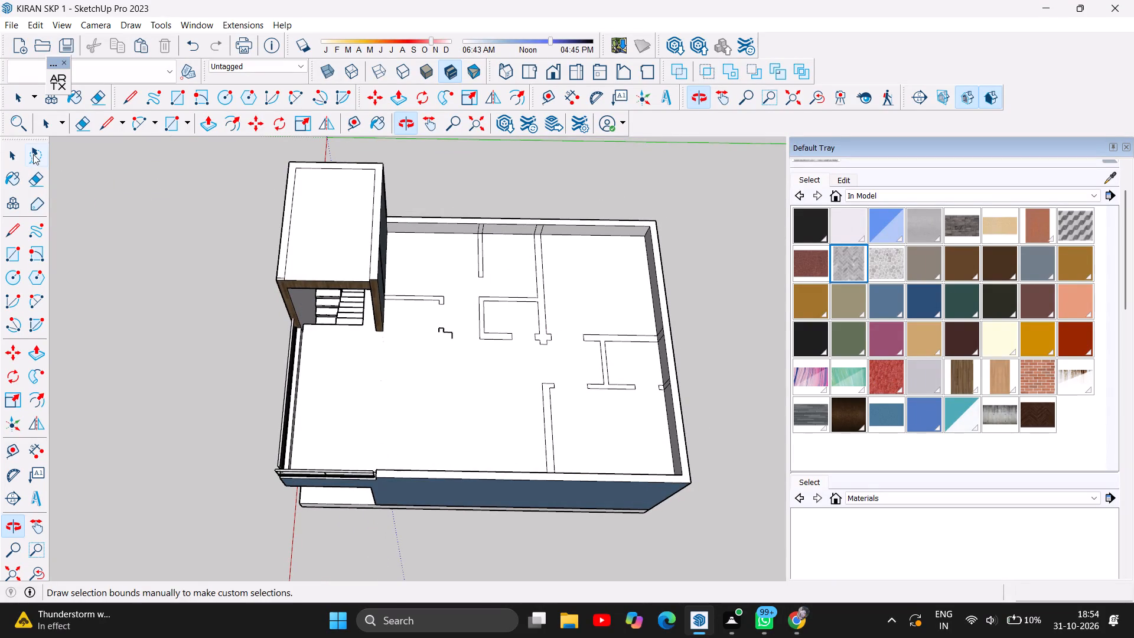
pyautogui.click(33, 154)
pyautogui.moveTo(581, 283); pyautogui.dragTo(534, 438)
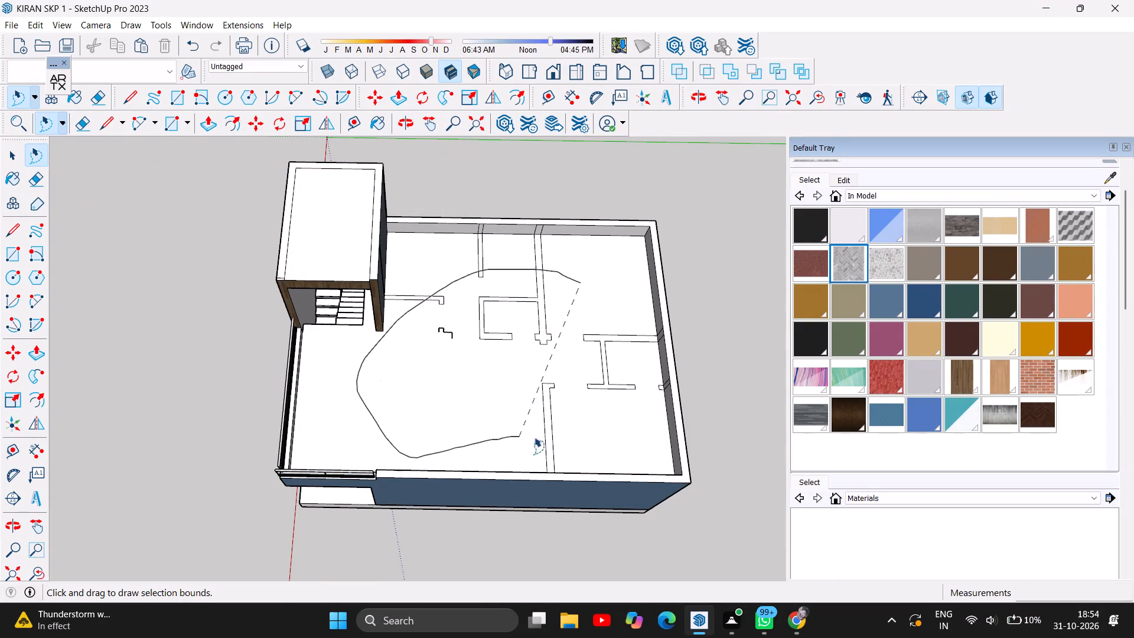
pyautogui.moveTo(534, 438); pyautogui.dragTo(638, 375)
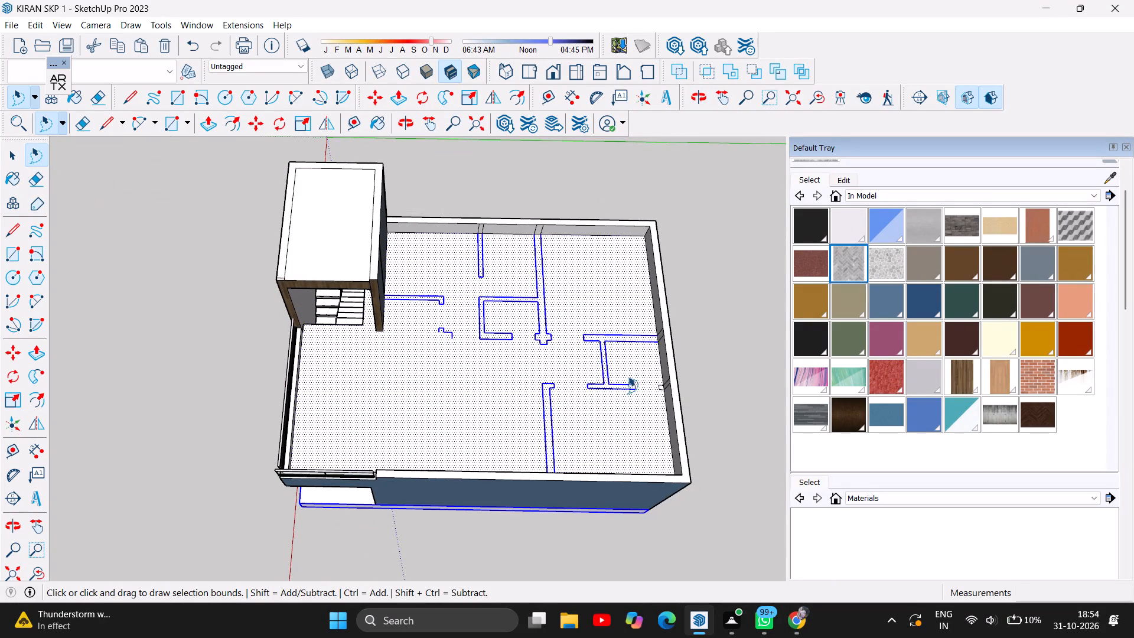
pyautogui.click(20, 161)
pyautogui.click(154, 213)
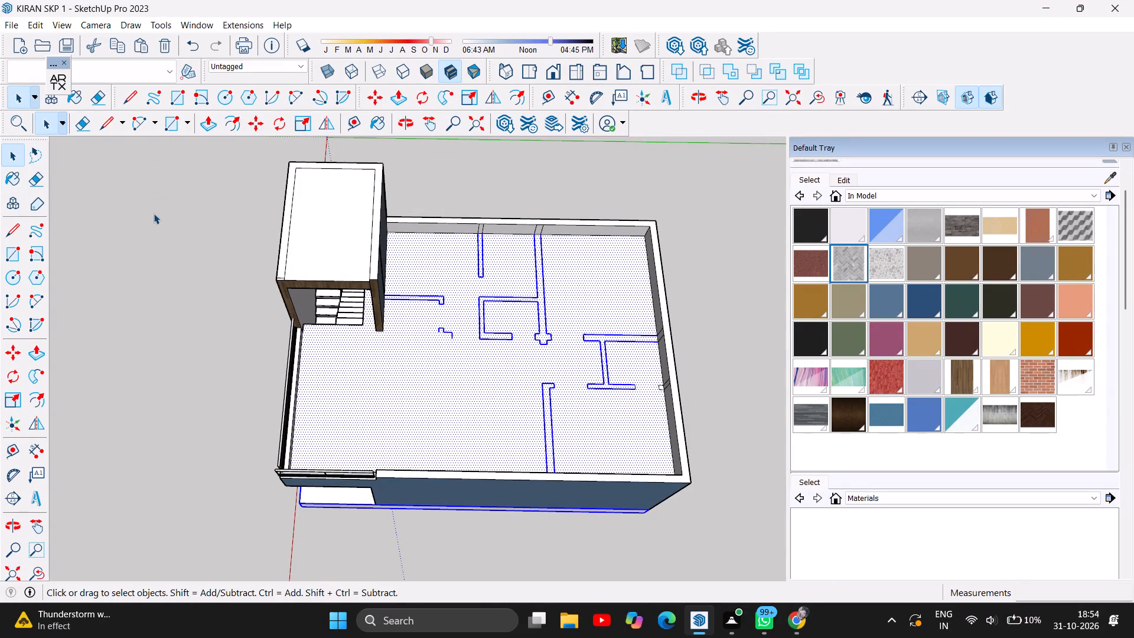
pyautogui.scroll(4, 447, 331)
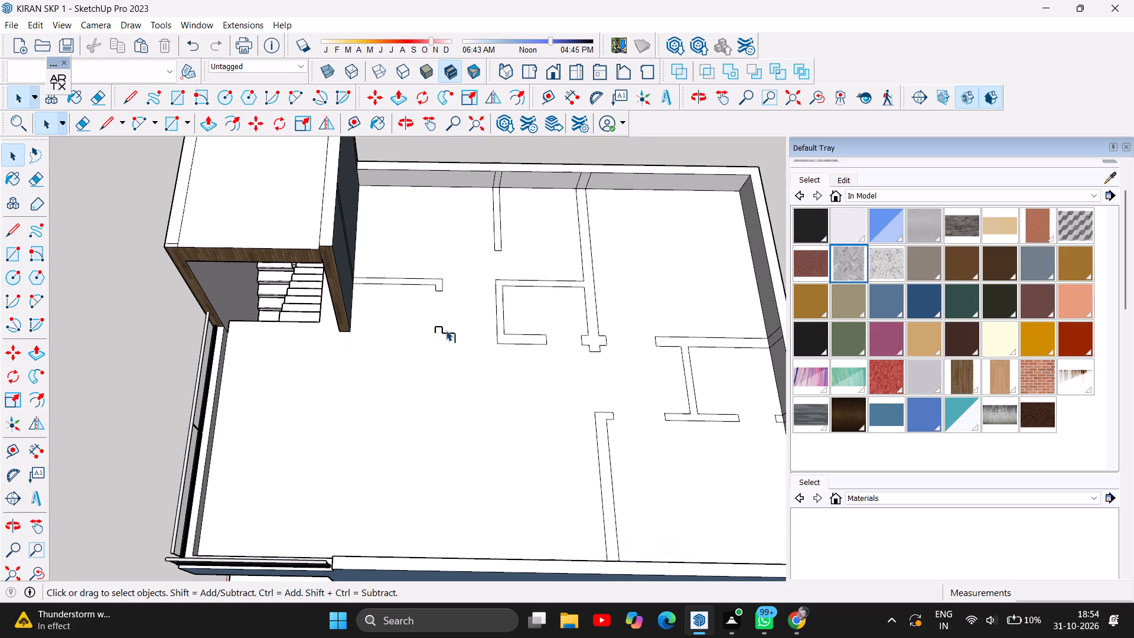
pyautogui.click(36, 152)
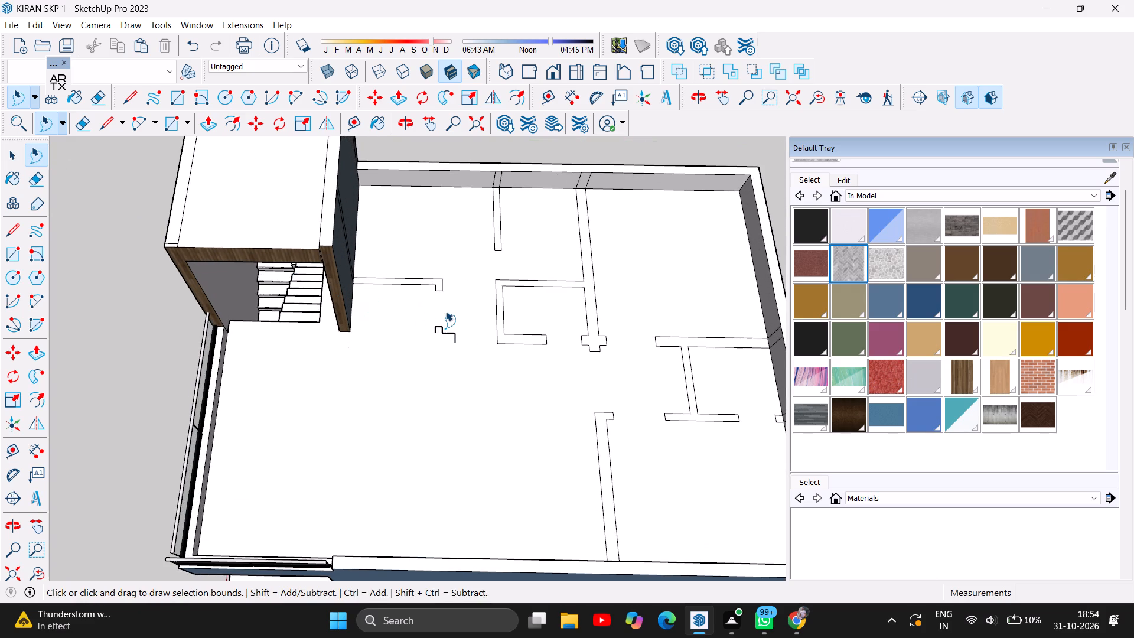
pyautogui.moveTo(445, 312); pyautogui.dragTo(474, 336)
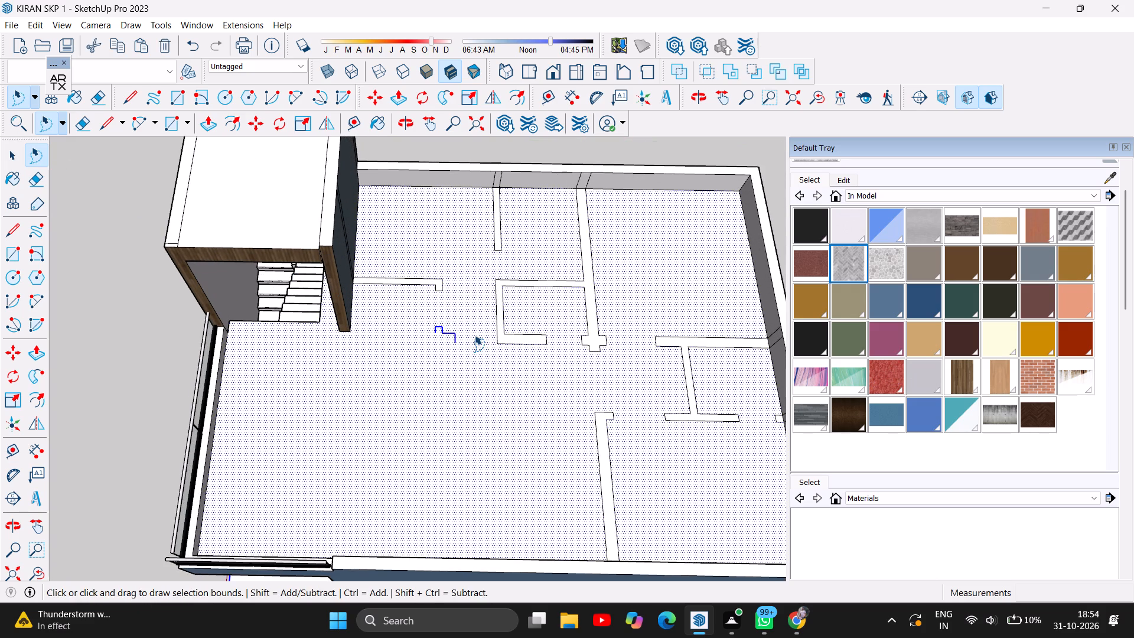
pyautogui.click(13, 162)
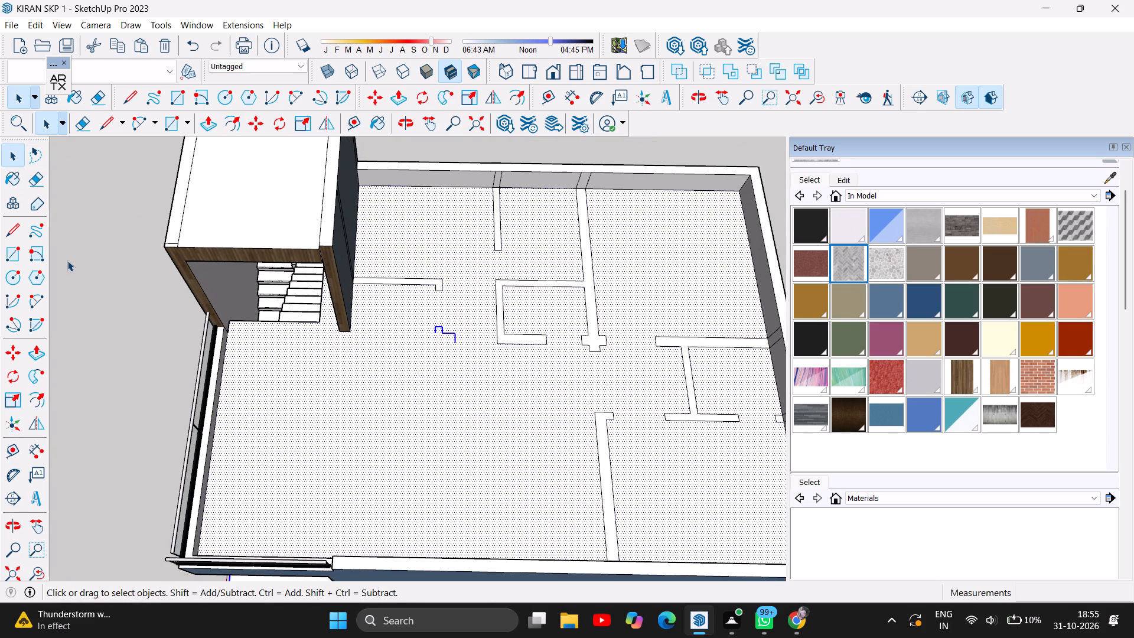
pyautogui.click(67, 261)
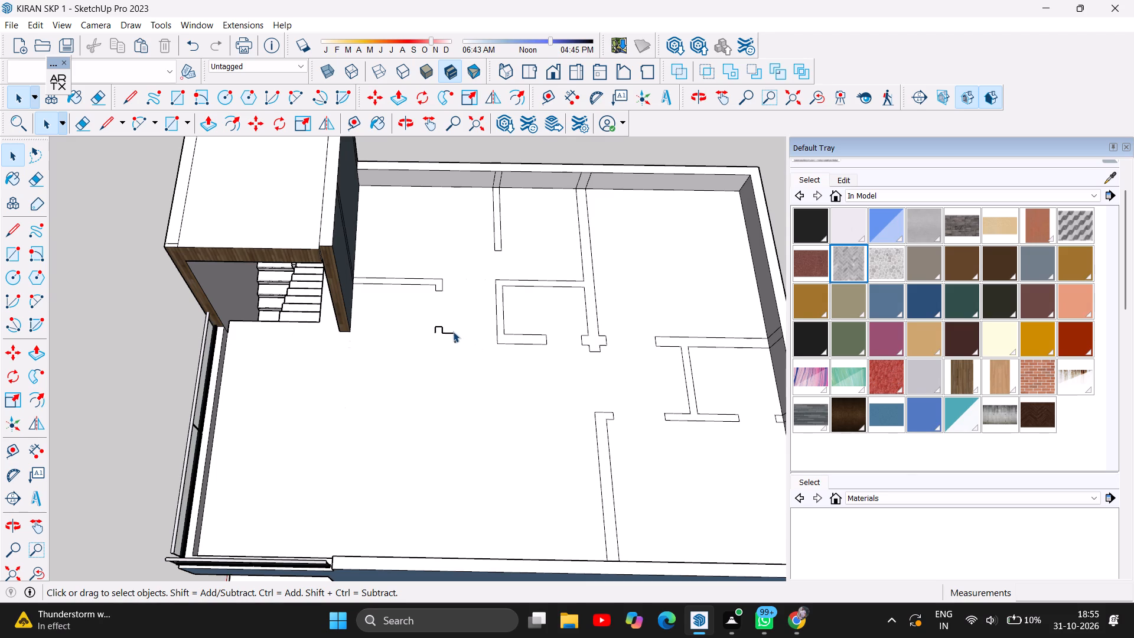
# Delete all edges of the small stepped outline remaining on the roof in front of the tower's side wall.
pyautogui.click(454, 332)
pyautogui.click(449, 334)
pyautogui.press('Print')
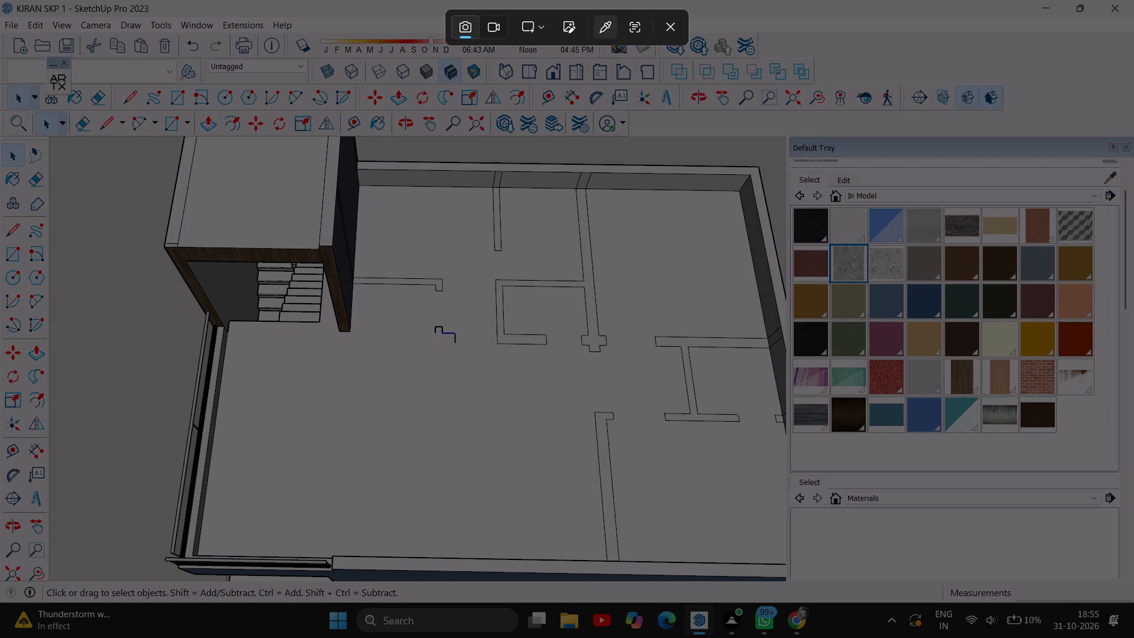
pyautogui.click(673, 31)
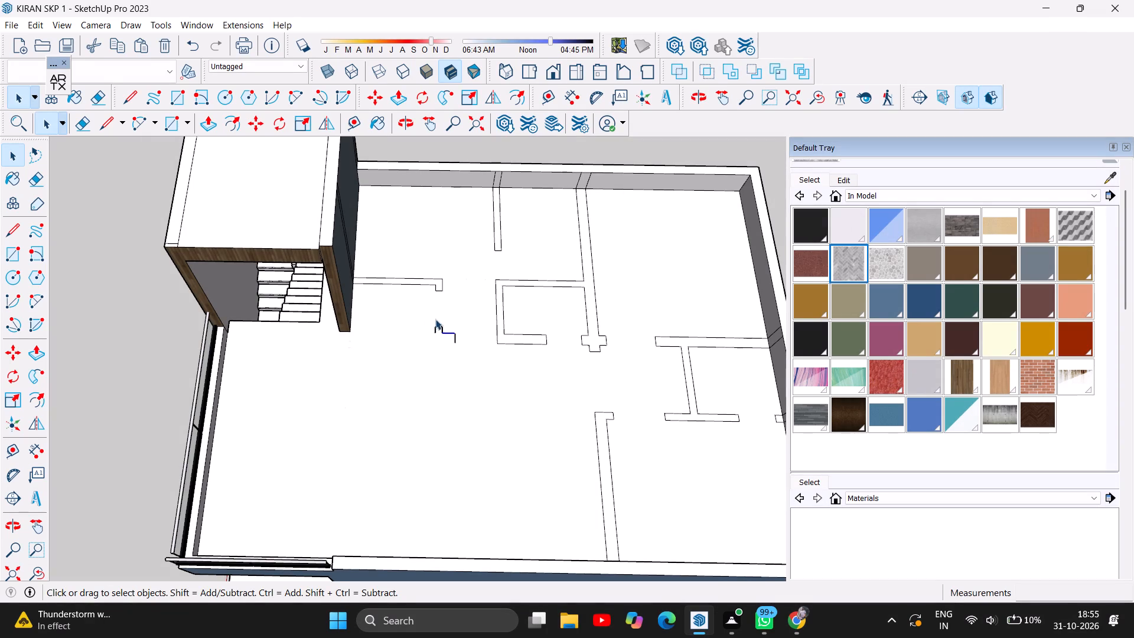
pyautogui.press('Delete')
pyautogui.click(454, 335)
pyautogui.press('Delete')
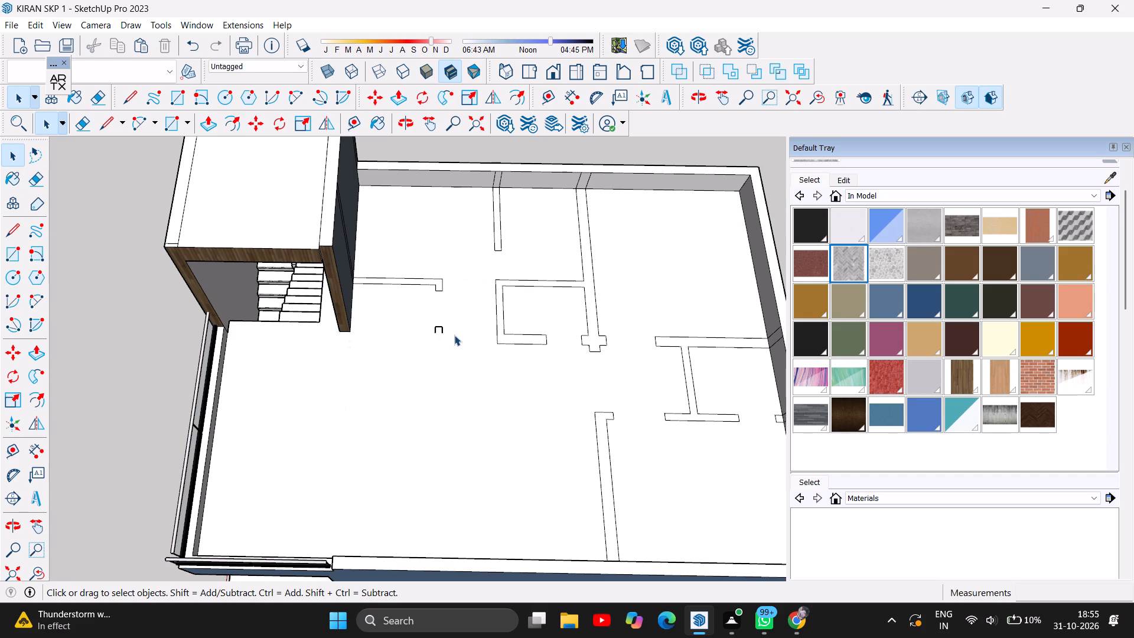
pyautogui.click(438, 325)
pyautogui.press('Delete')
pyautogui.click(441, 330)
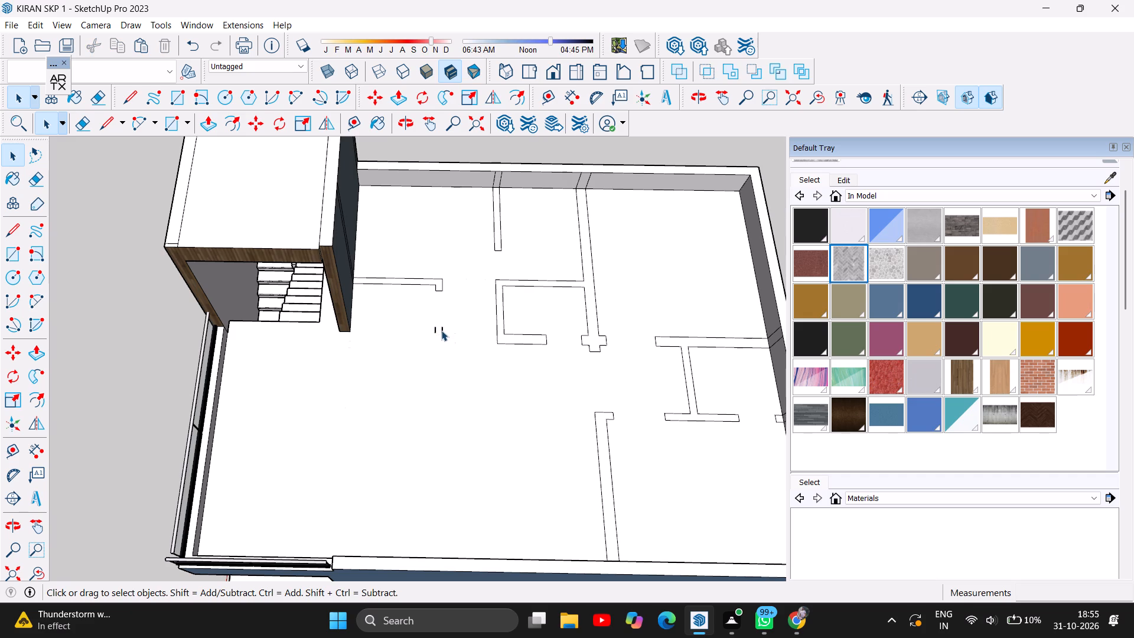
pyautogui.press('Delete')
pyautogui.click(435, 330)
pyautogui.press('Delete')
# Delete the two long parallel edges of the wall outline running across the roof from the tower's side wall.
pyautogui.scroll(2, 347, 286)
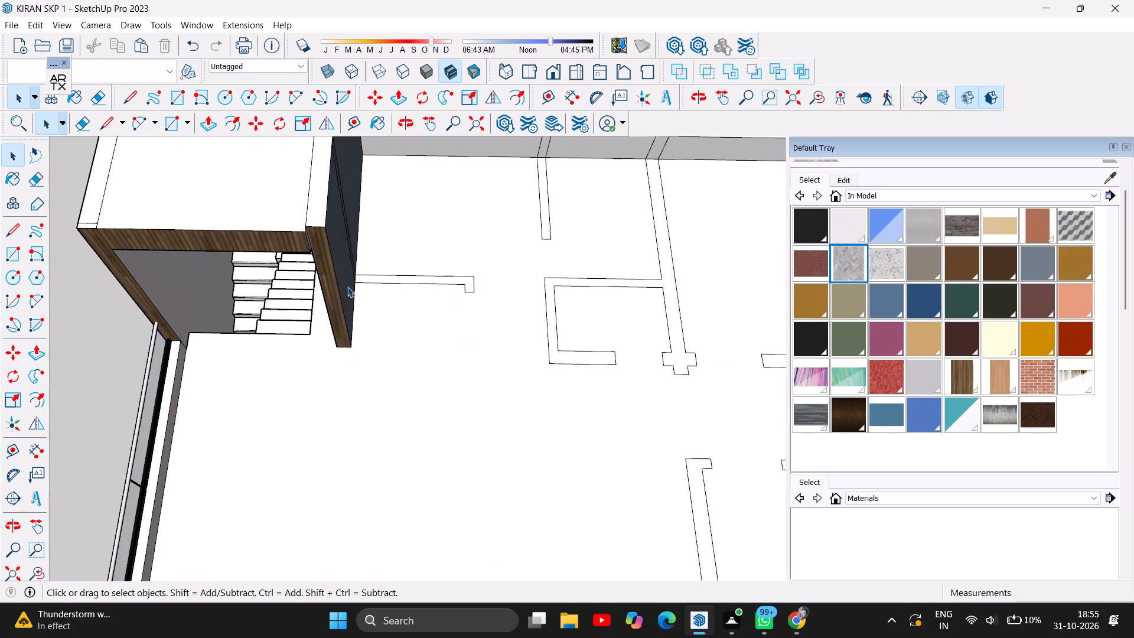
pyautogui.scroll(2, 347, 287)
pyautogui.scroll(3, 404, 278)
pyautogui.doubleClick(422, 284)
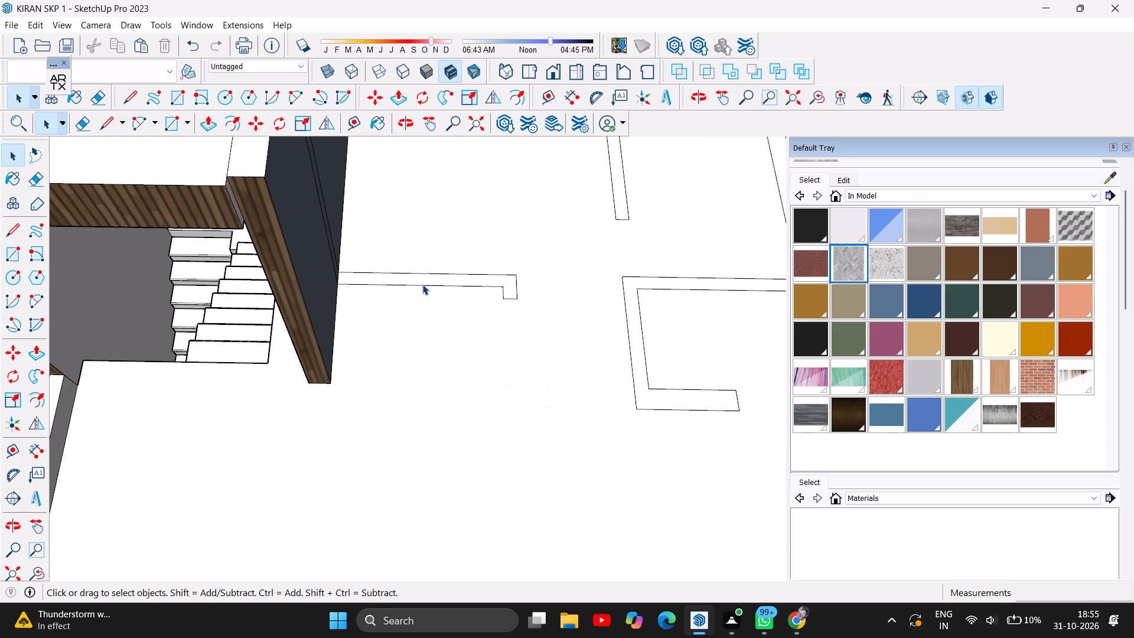
pyautogui.click(425, 283)
pyautogui.press('Delete')
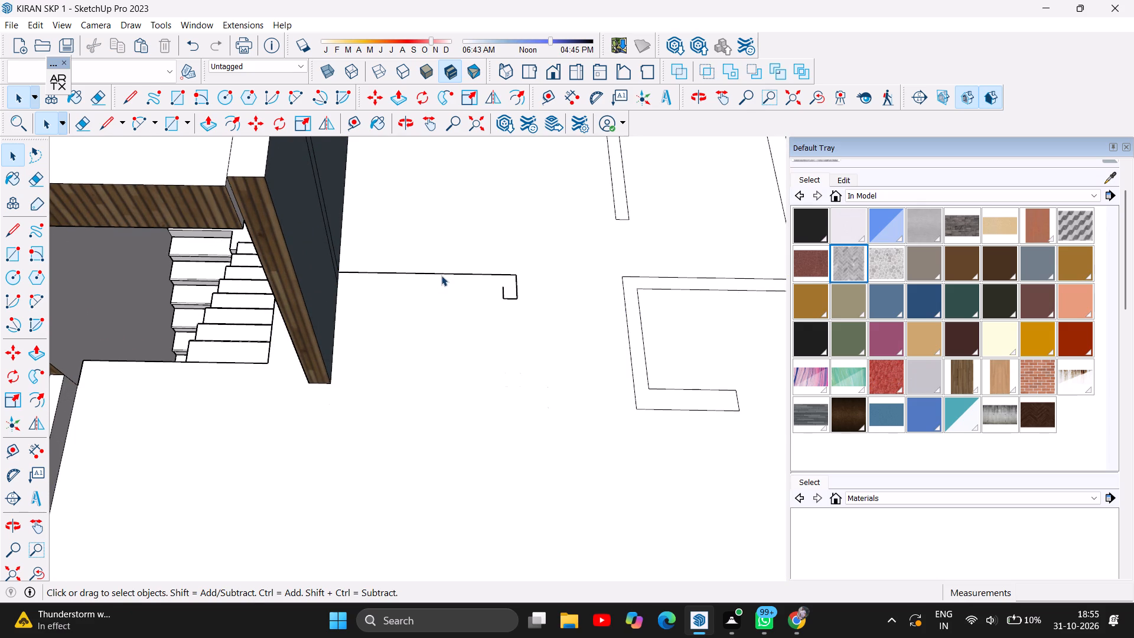
pyautogui.click(439, 274)
pyautogui.press('Delete')
# Delete the remaining edges of the small hook-shaped wall outline on the flat roof near the tower's side wall.
pyautogui.click(514, 289)
pyautogui.press('Delete')
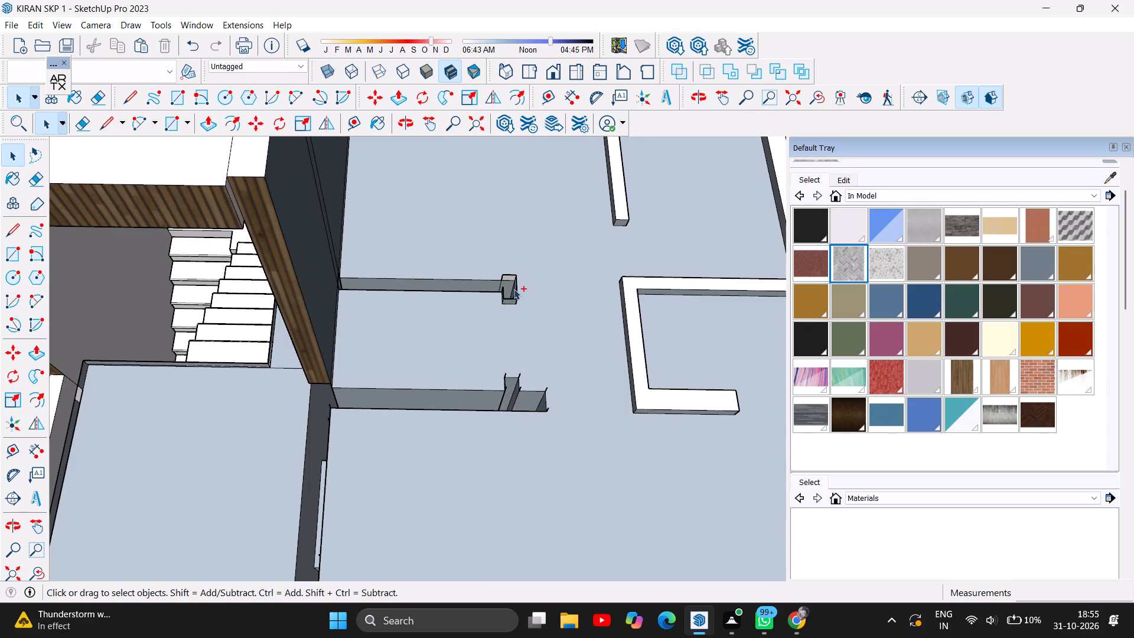
pyautogui.hotkey('ctrl', 'z')
pyautogui.click(515, 288)
pyautogui.press('Delete')
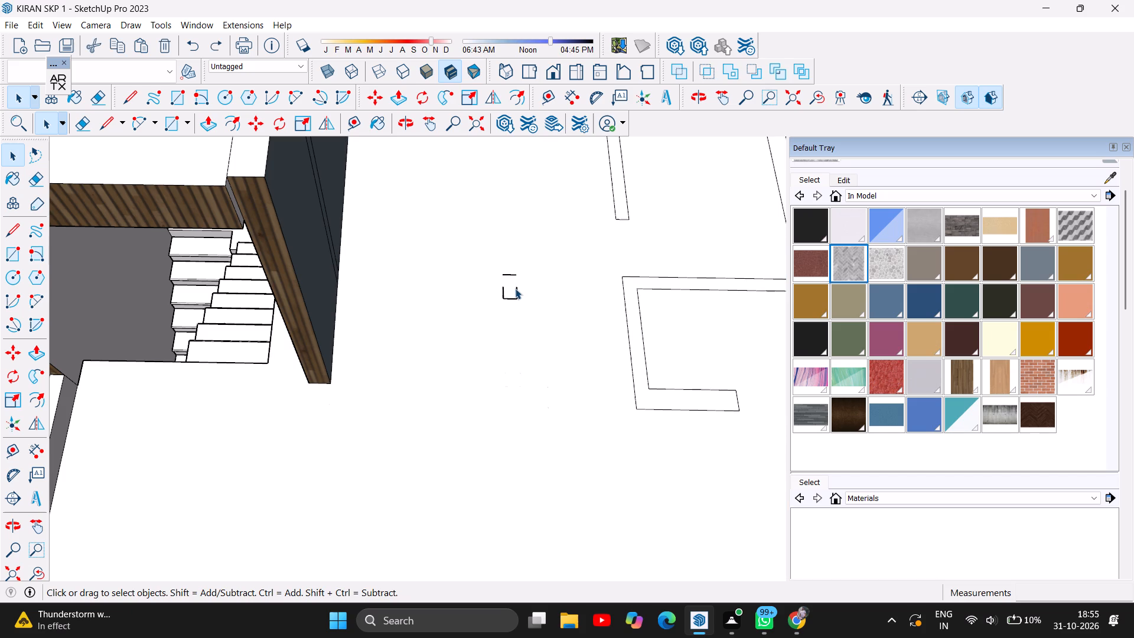
pyautogui.click(510, 296)
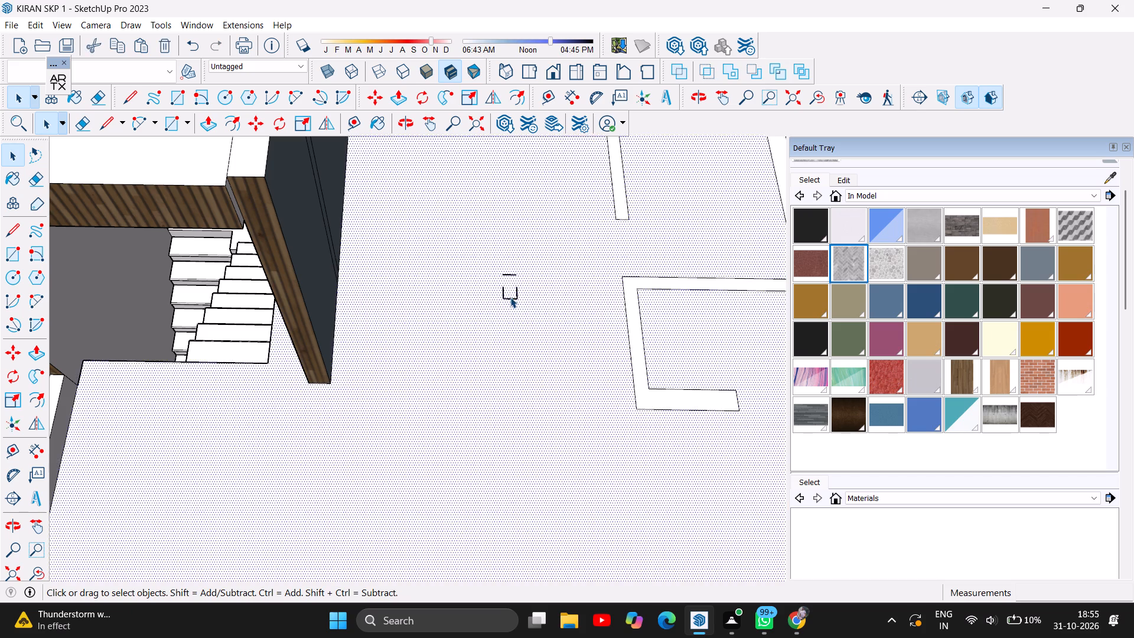
pyautogui.press('Delete')
pyautogui.hotkey('ctrl', 'z')
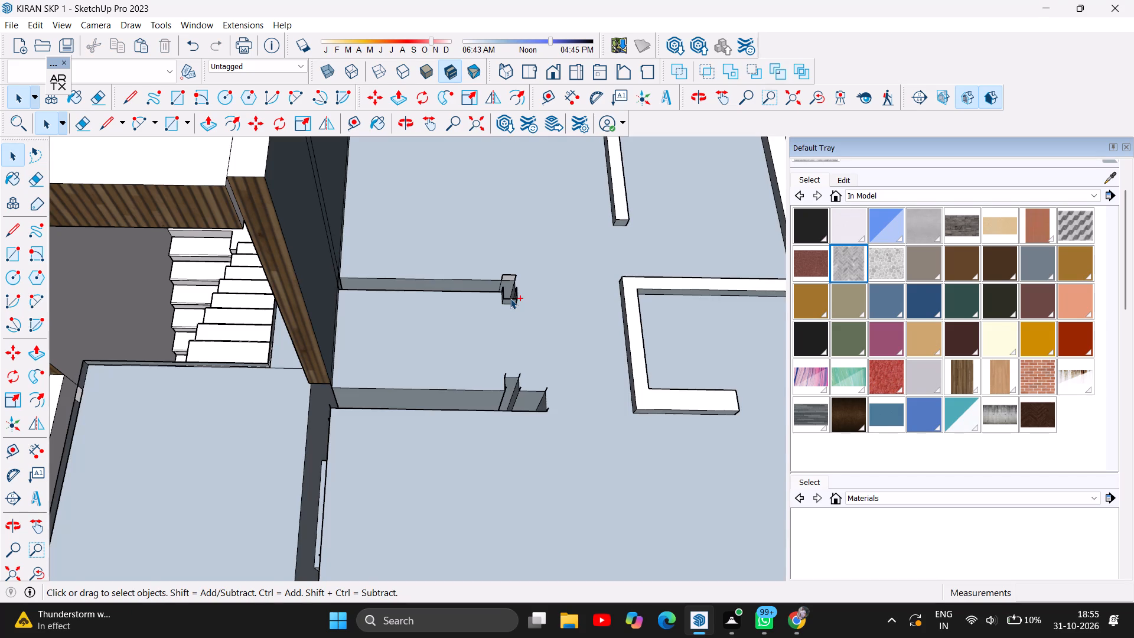
pyautogui.click(509, 298)
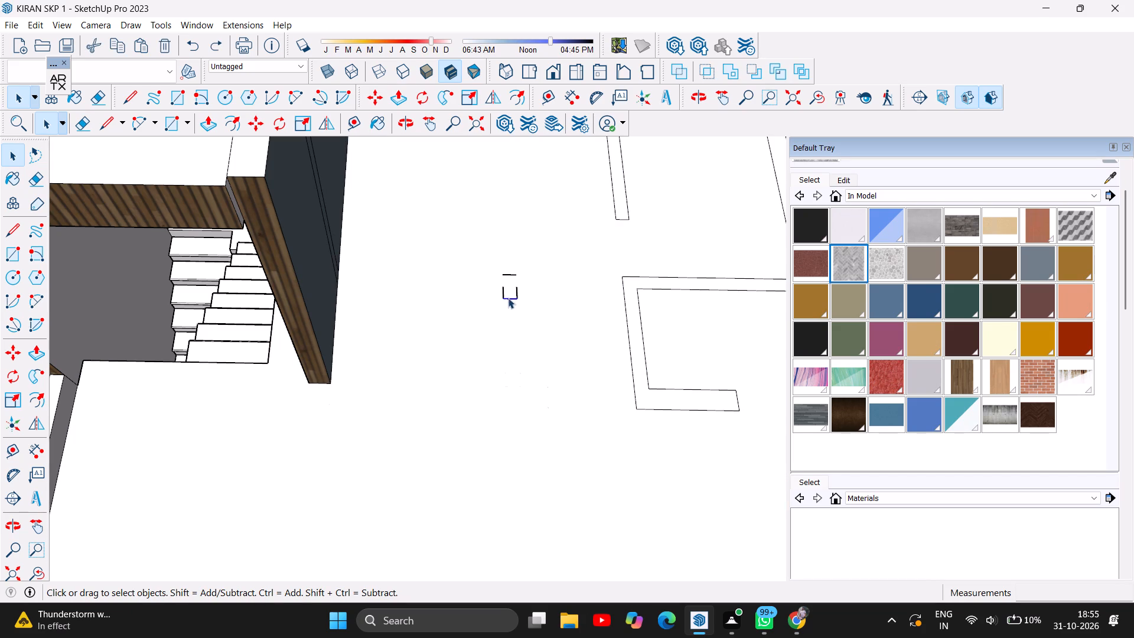
pyautogui.press('Delete')
pyautogui.click(503, 295)
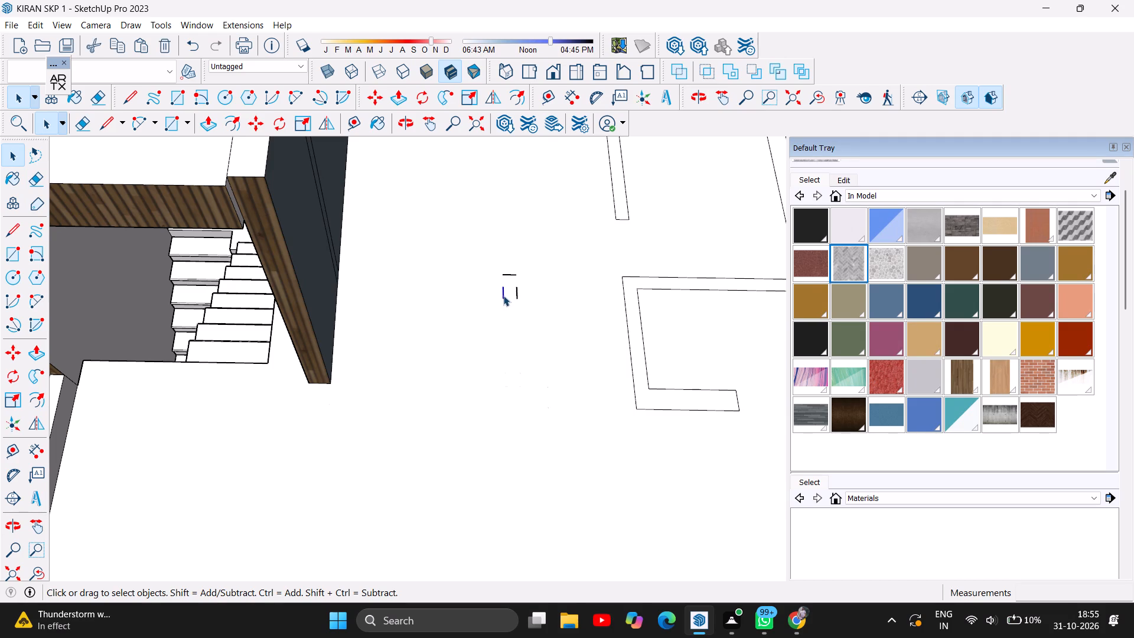
pyautogui.press('Delete')
pyautogui.click(516, 291)
pyautogui.press('Delete')
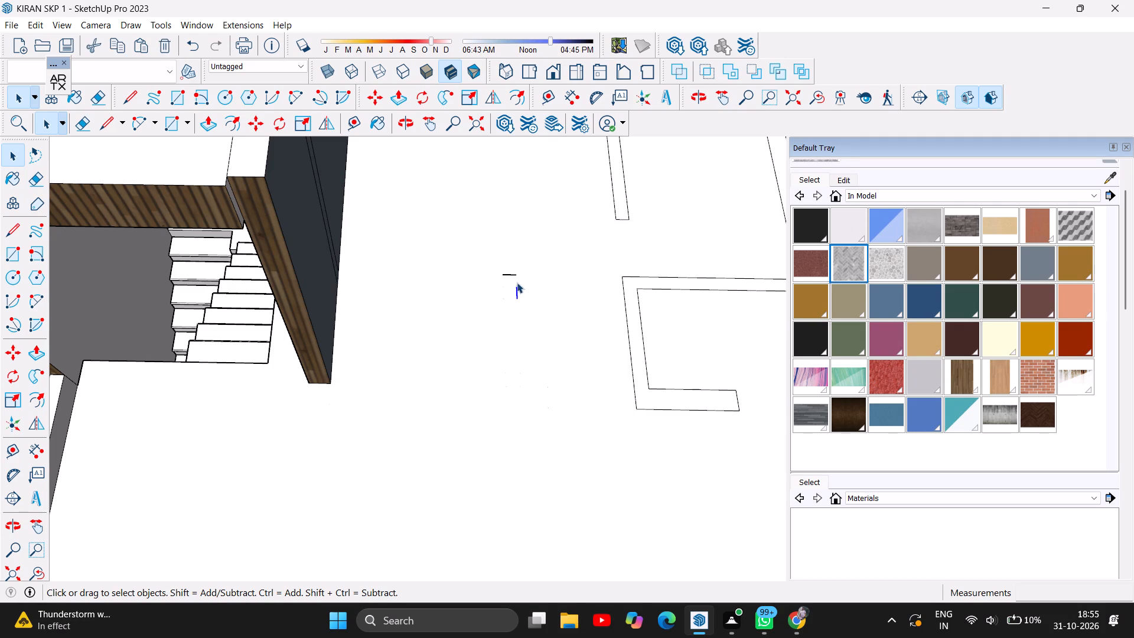
pyautogui.click(509, 273)
pyautogui.press('Delete')
# Examine the front facade, with a close look at the entrance door in the grey stone-clad wall.
pyautogui.scroll(-2, 514, 276)
pyautogui.scroll(1, 522, 278)
pyautogui.scroll(-7, 614, 279)
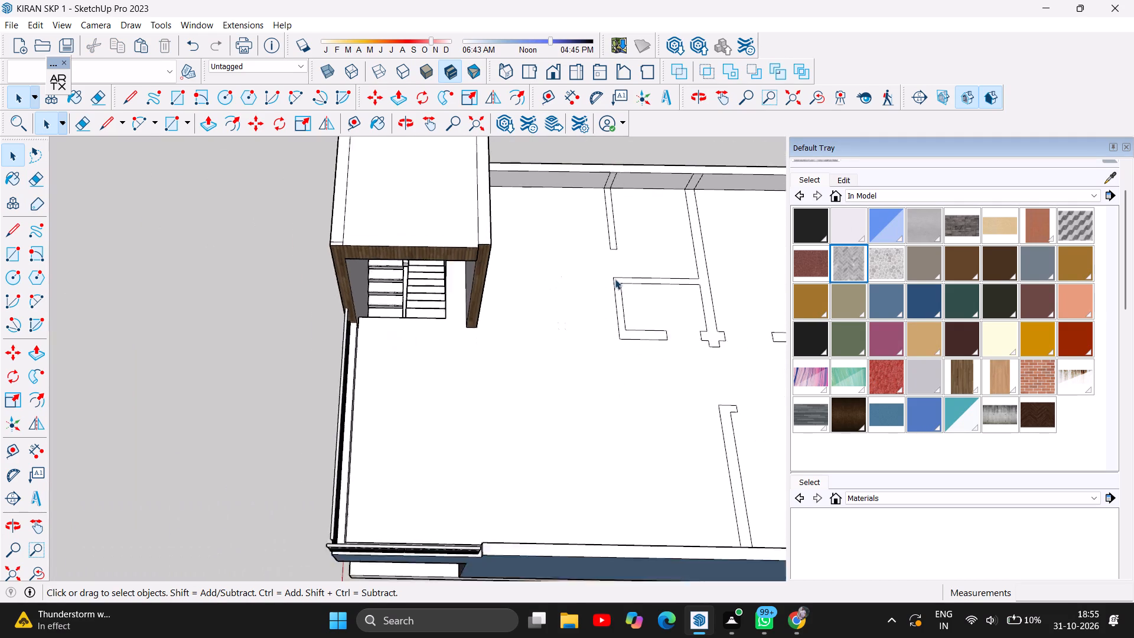
pyautogui.scroll(-5, 615, 279)
pyautogui.click(405, 120)
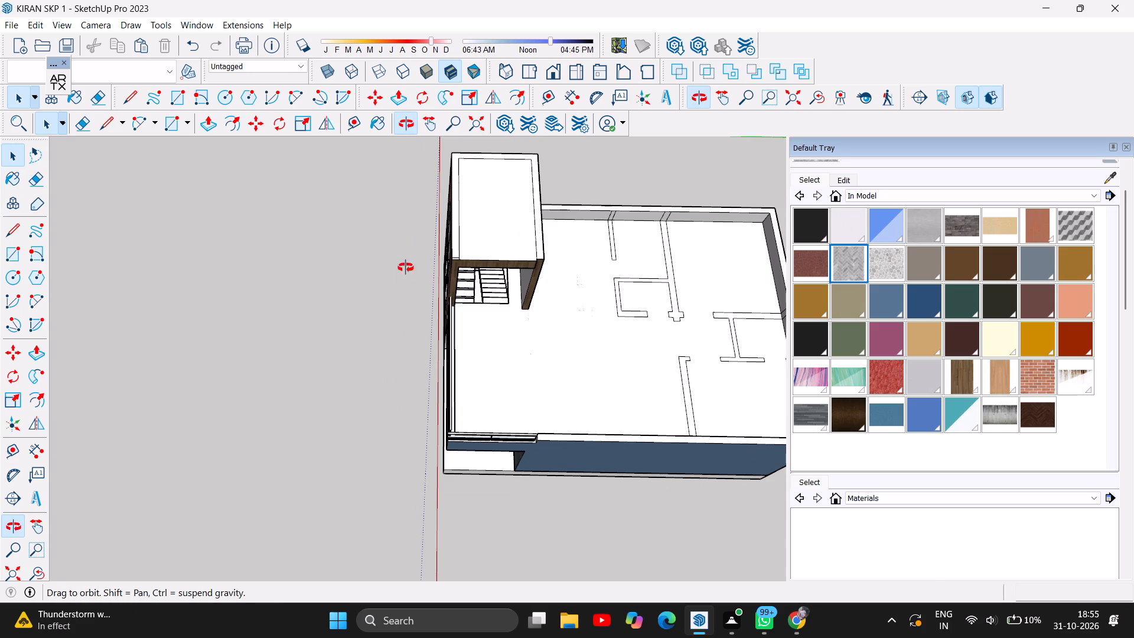
pyautogui.moveTo(570, 239); pyautogui.dragTo(646, 201)
pyautogui.moveTo(403, 349); pyautogui.dragTo(738, 149)
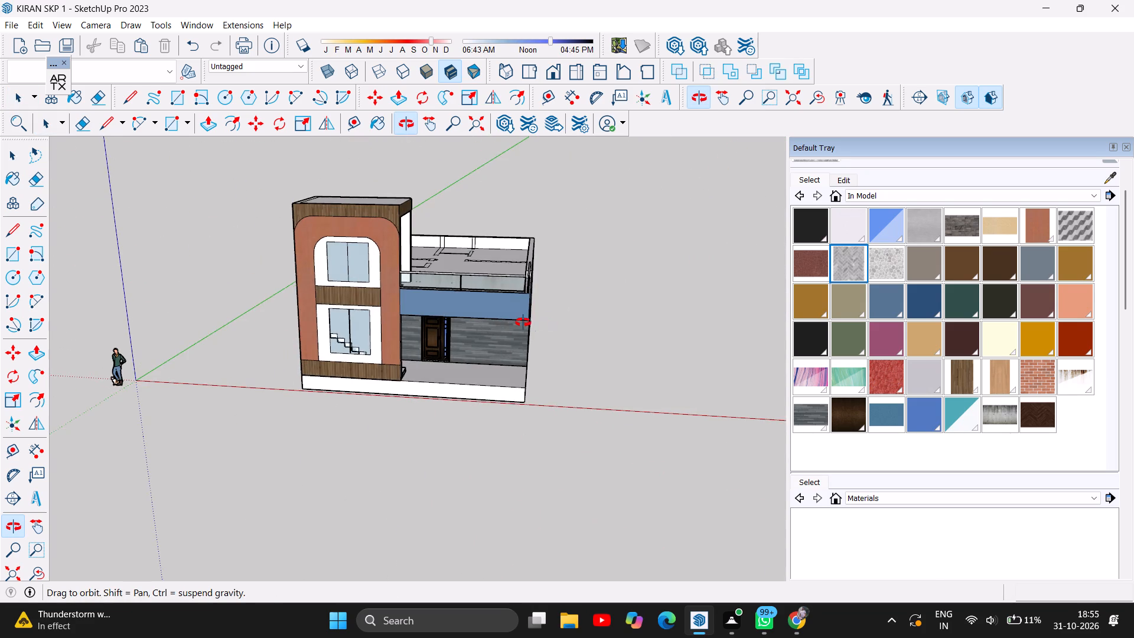
pyautogui.moveTo(520, 323); pyautogui.dragTo(594, 282)
pyautogui.scroll(5, 484, 336)
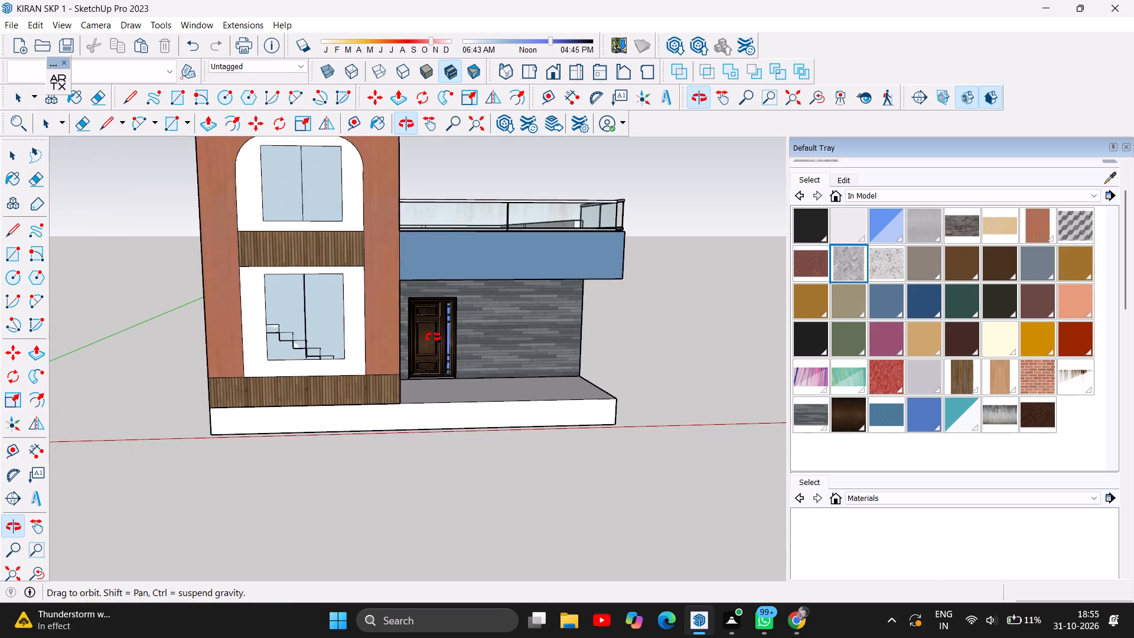
pyautogui.scroll(2, 470, 345)
pyautogui.scroll(7, 417, 316)
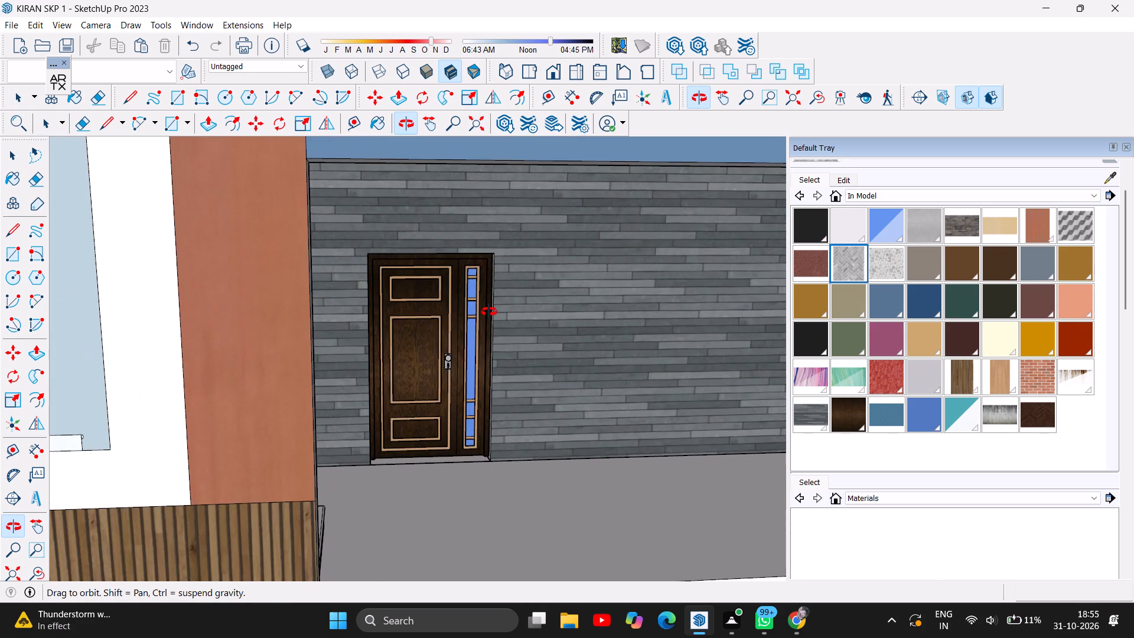
pyautogui.scroll(2, 489, 312)
pyautogui.scroll(-6, 419, 391)
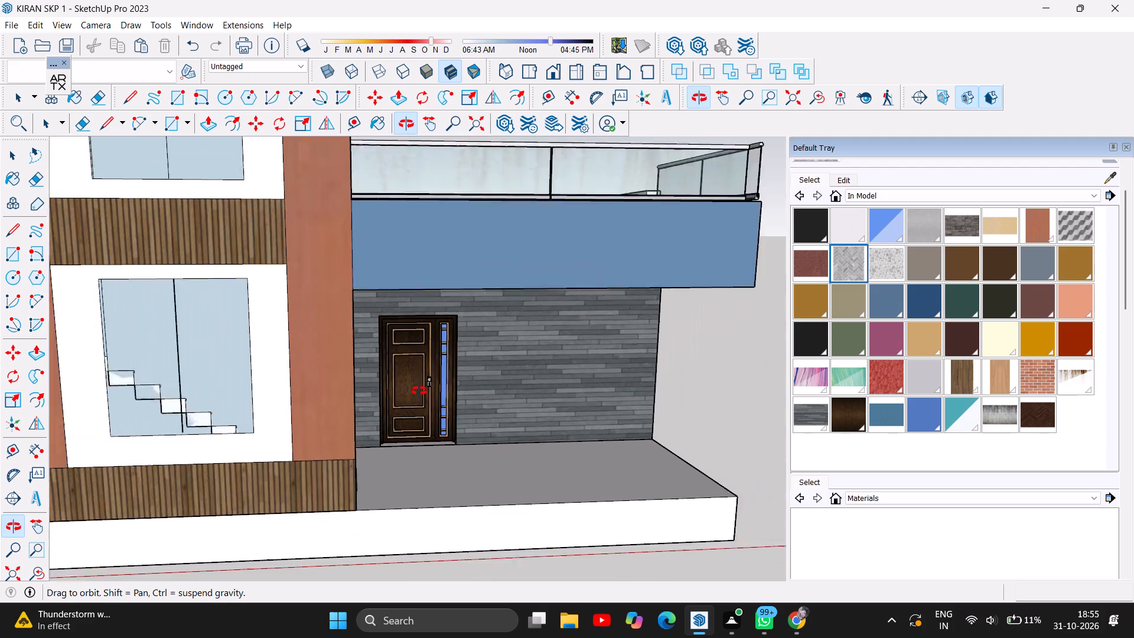
pyautogui.scroll(-8, 419, 391)
# Examine the house exterior from the tower side around to the long blue side wall and balcony.
pyautogui.moveTo(461, 409); pyautogui.dragTo(383, 389)
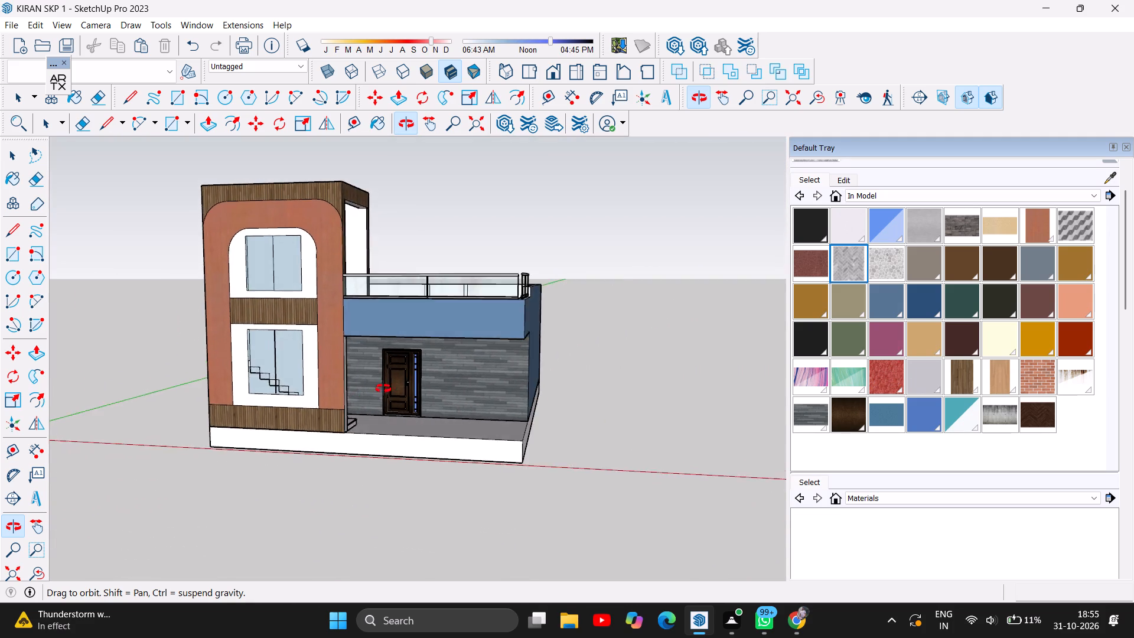
pyautogui.moveTo(383, 389); pyautogui.dragTo(646, 415)
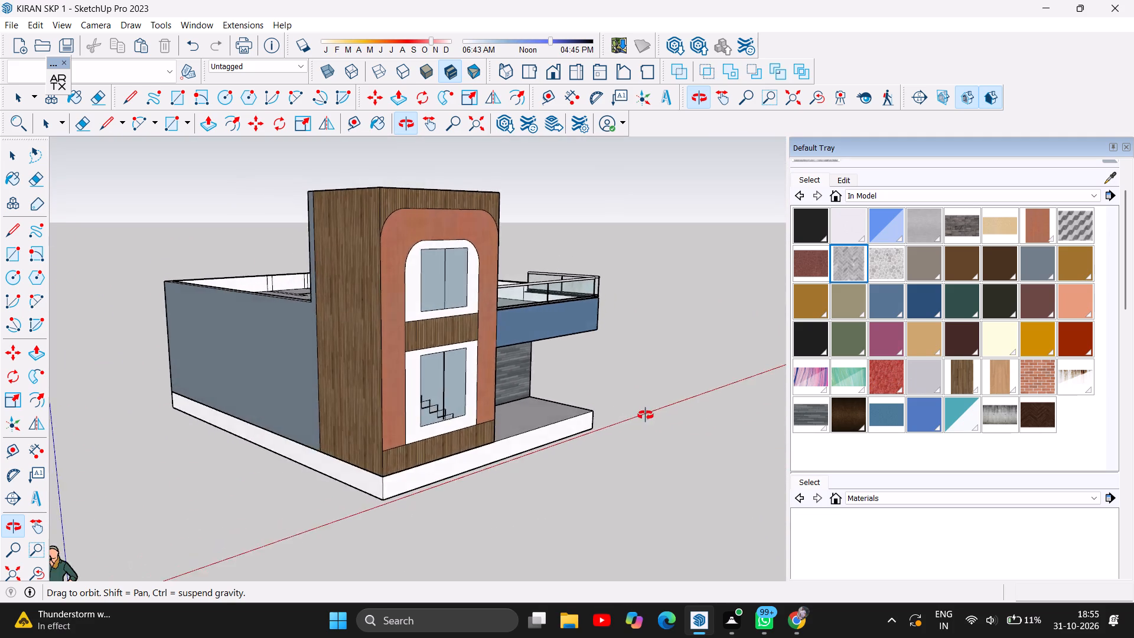
pyautogui.moveTo(646, 415); pyautogui.dragTo(36, 373)
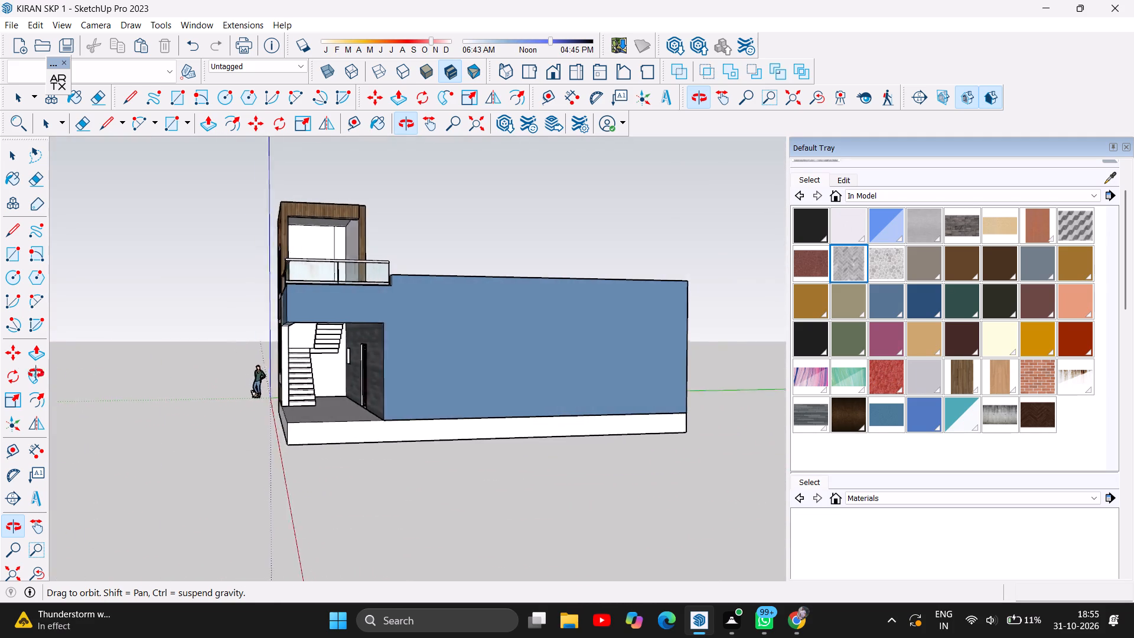
pyautogui.moveTo(36, 373); pyautogui.dragTo(160, 411)
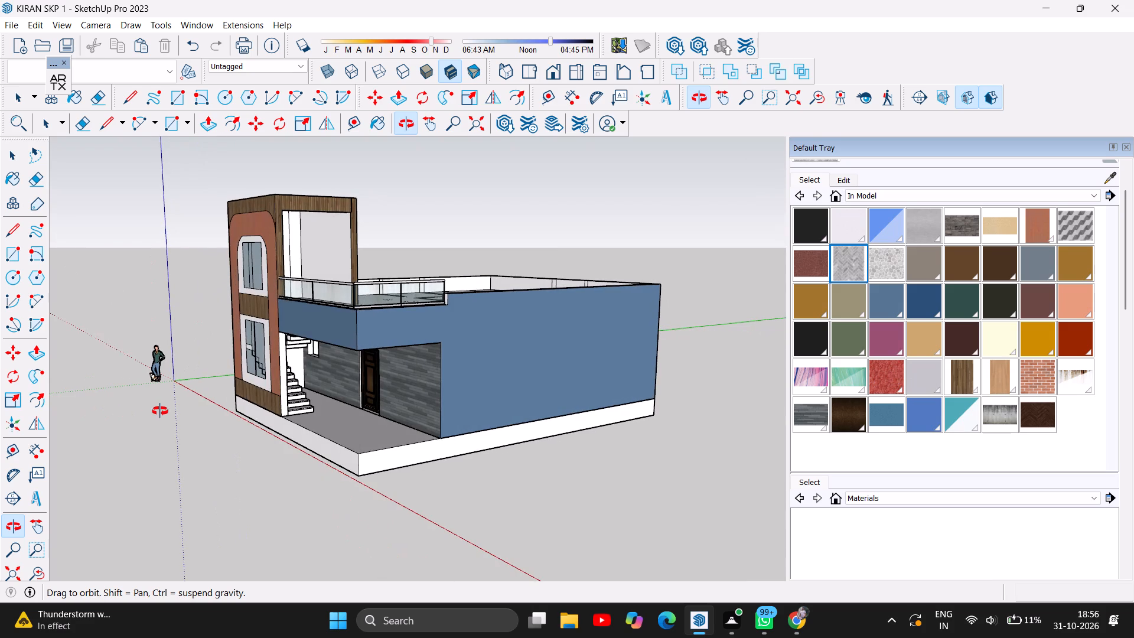
pyautogui.moveTo(269, 412); pyautogui.dragTo(335, 422)
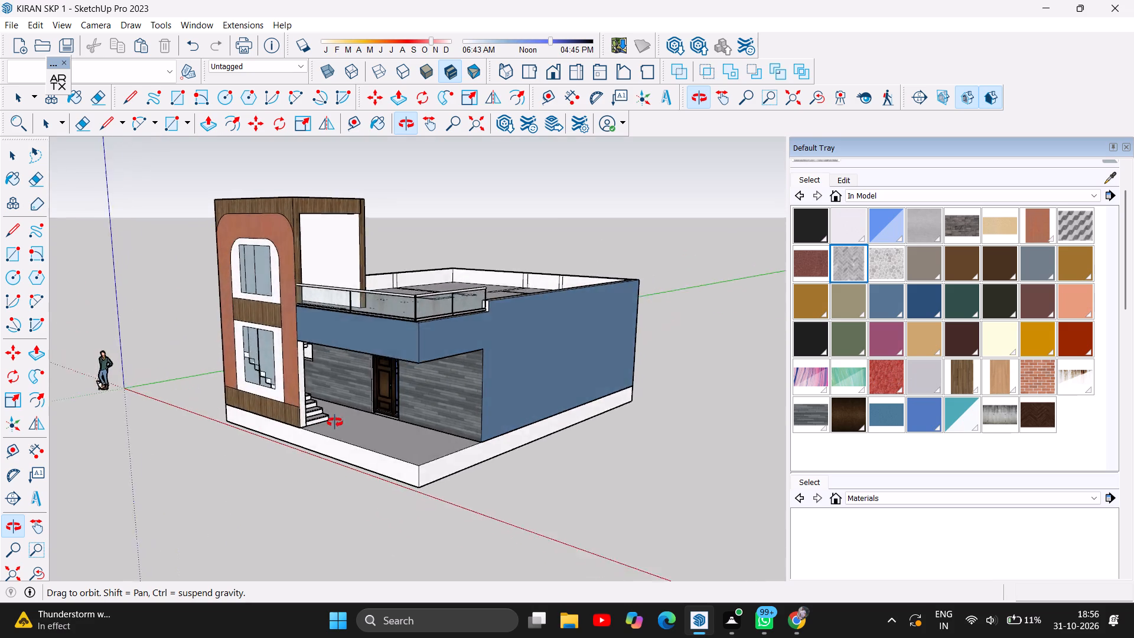
pyautogui.moveTo(335, 422); pyautogui.dragTo(380, 361)
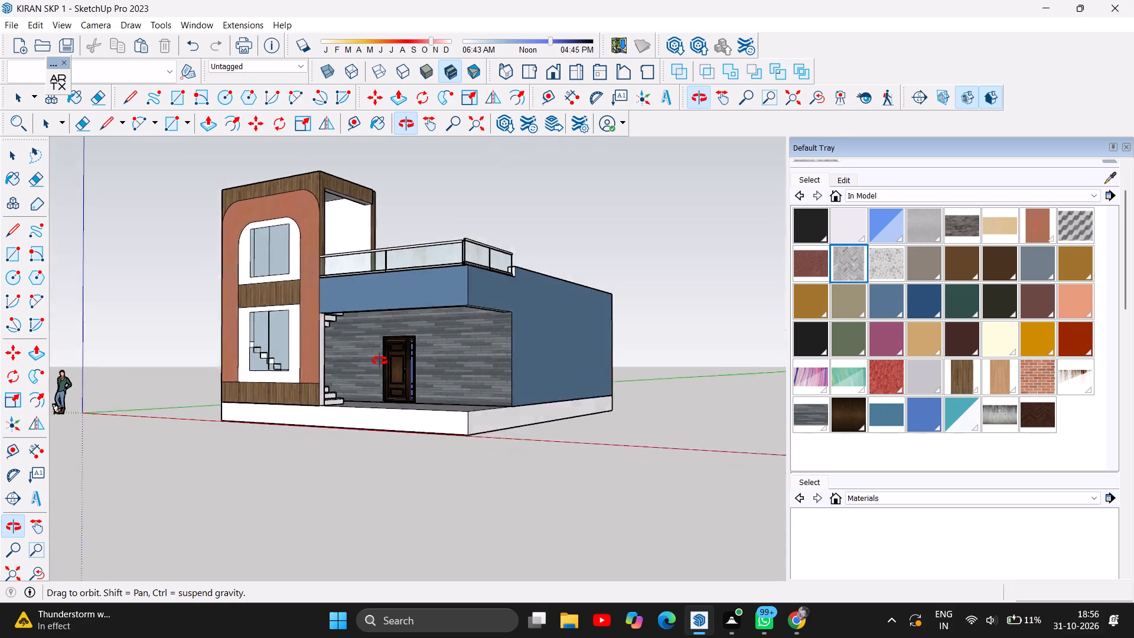
pyautogui.moveTo(380, 361); pyautogui.dragTo(103, 399)
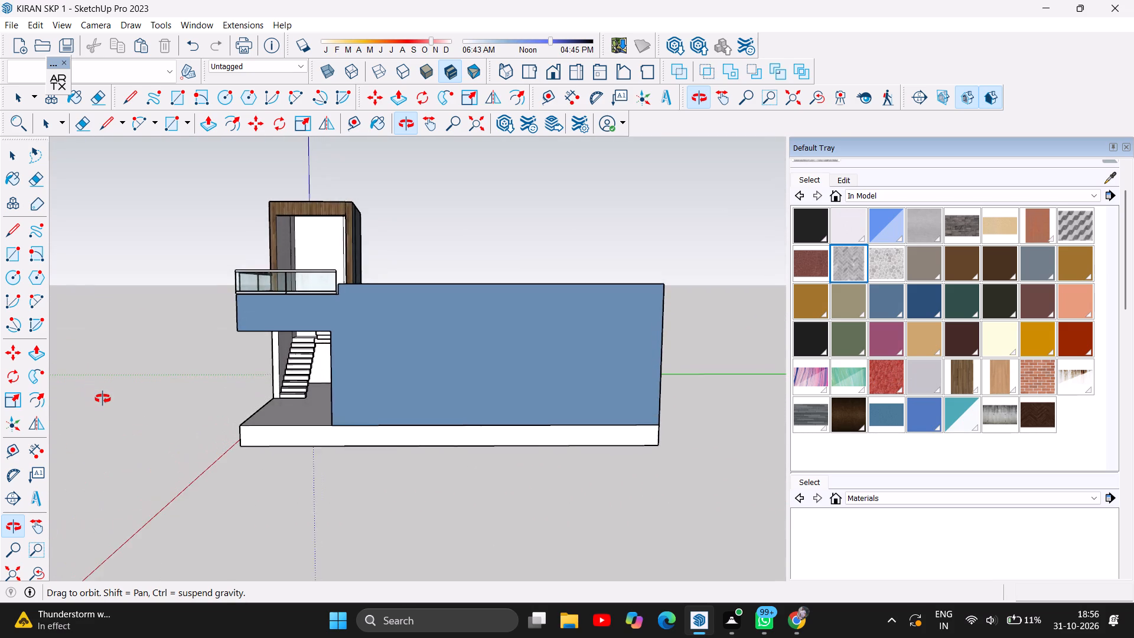
pyautogui.moveTo(103, 399); pyautogui.dragTo(208, 391)
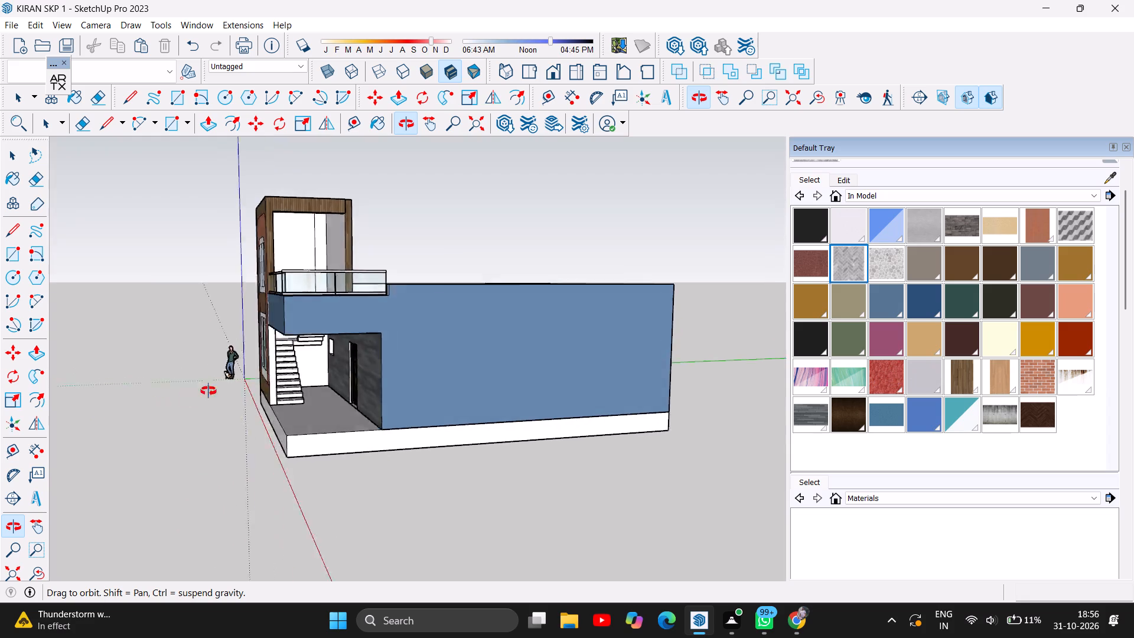
pyautogui.moveTo(208, 391); pyautogui.dragTo(369, 381)
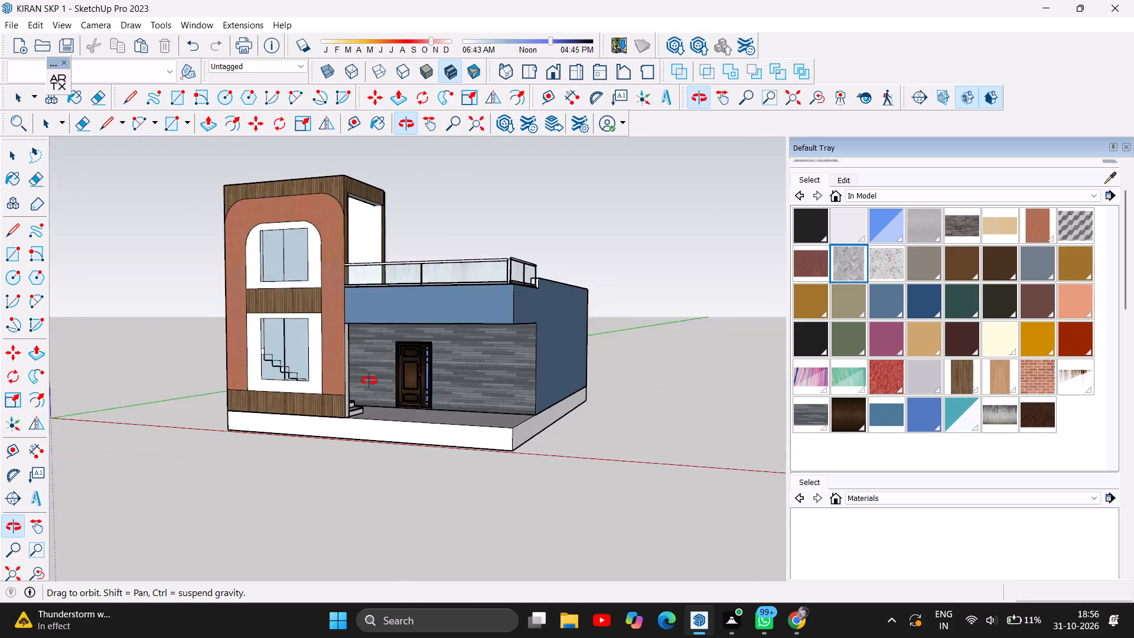
pyautogui.moveTo(369, 381); pyautogui.dragTo(422, 394)
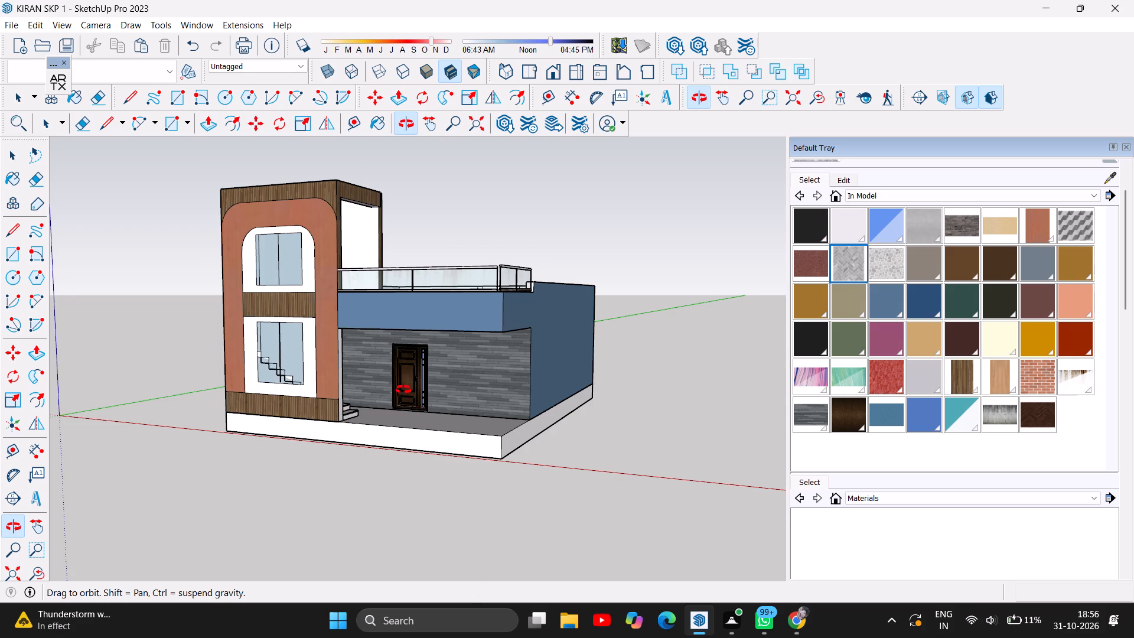
# Examine the porch with its staircase and entrance door, and the tower's glazed front windows.
pyautogui.scroll(3, 403, 390)
pyautogui.moveTo(474, 447); pyautogui.dragTo(331, 444)
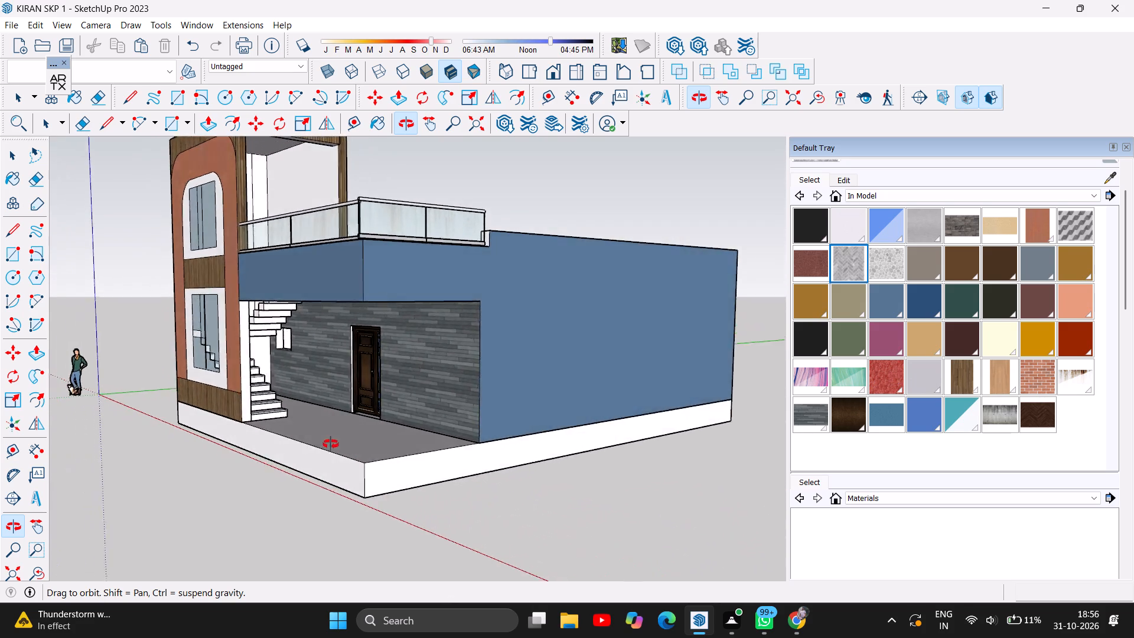
pyautogui.moveTo(331, 444); pyautogui.dragTo(221, 431)
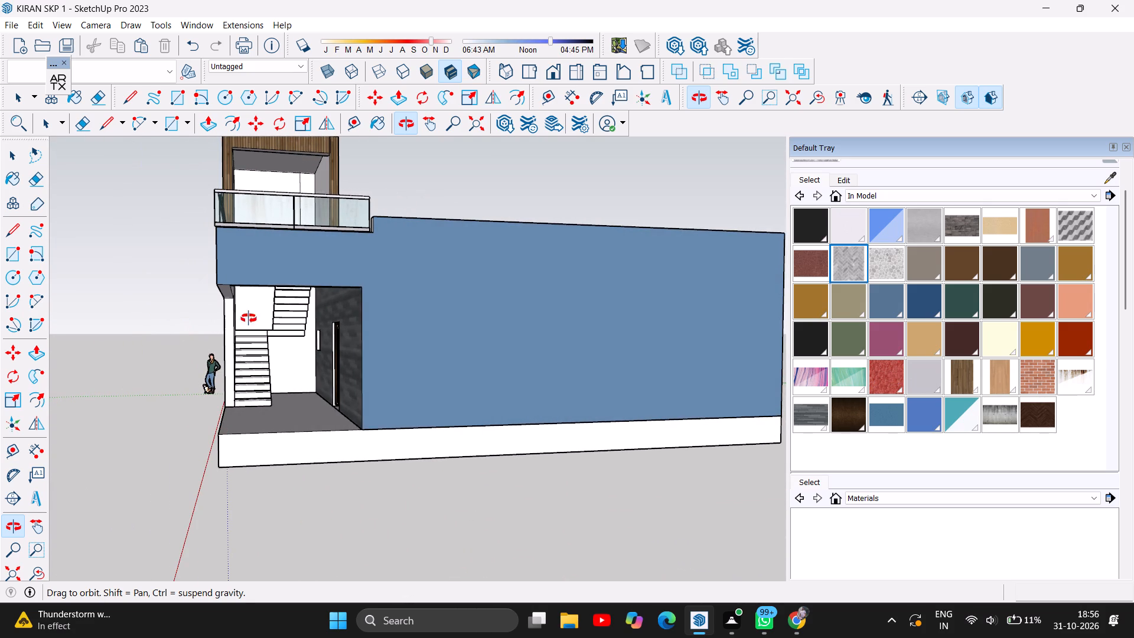
pyautogui.scroll(5, 275, 308)
pyautogui.scroll(1, 286, 356)
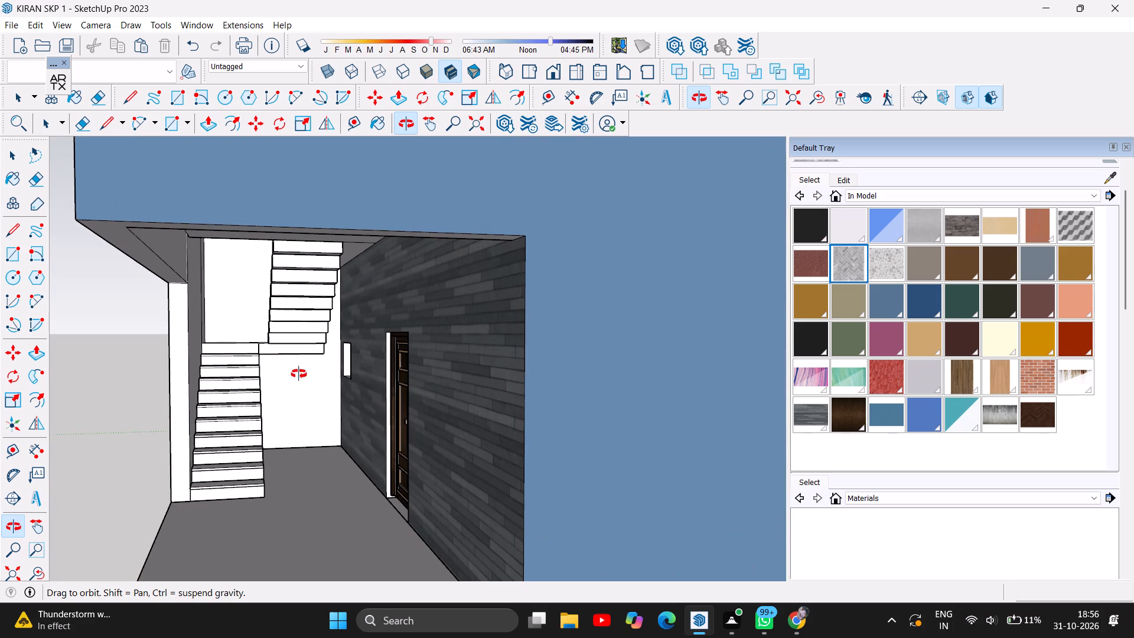
pyautogui.moveTo(338, 415); pyautogui.dragTo(484, 393)
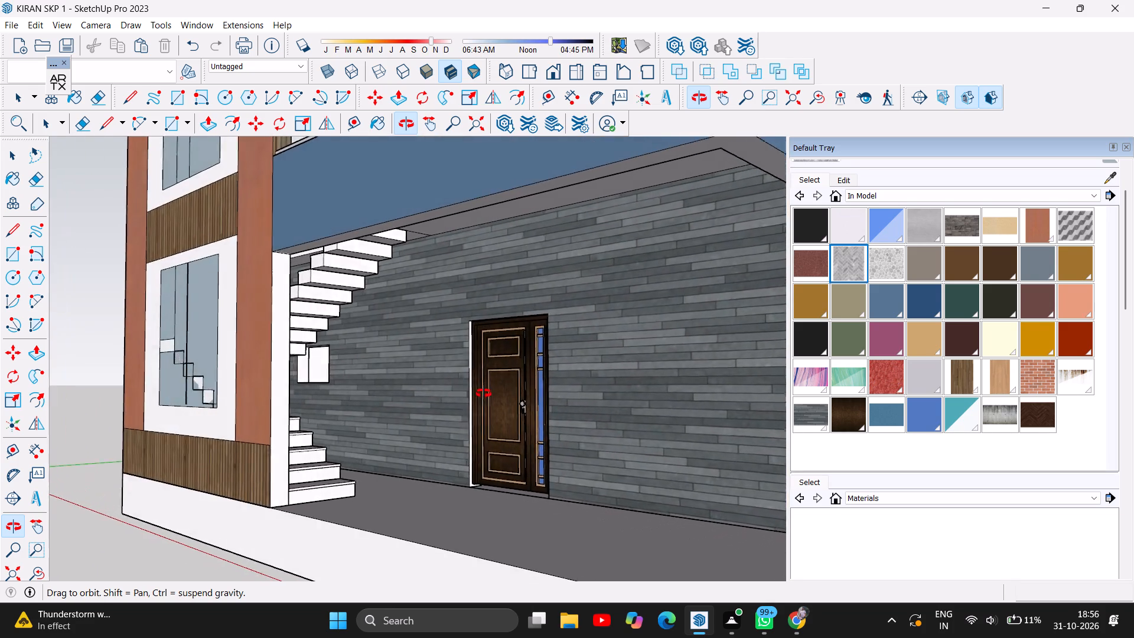
pyautogui.moveTo(484, 393); pyautogui.dragTo(623, 393)
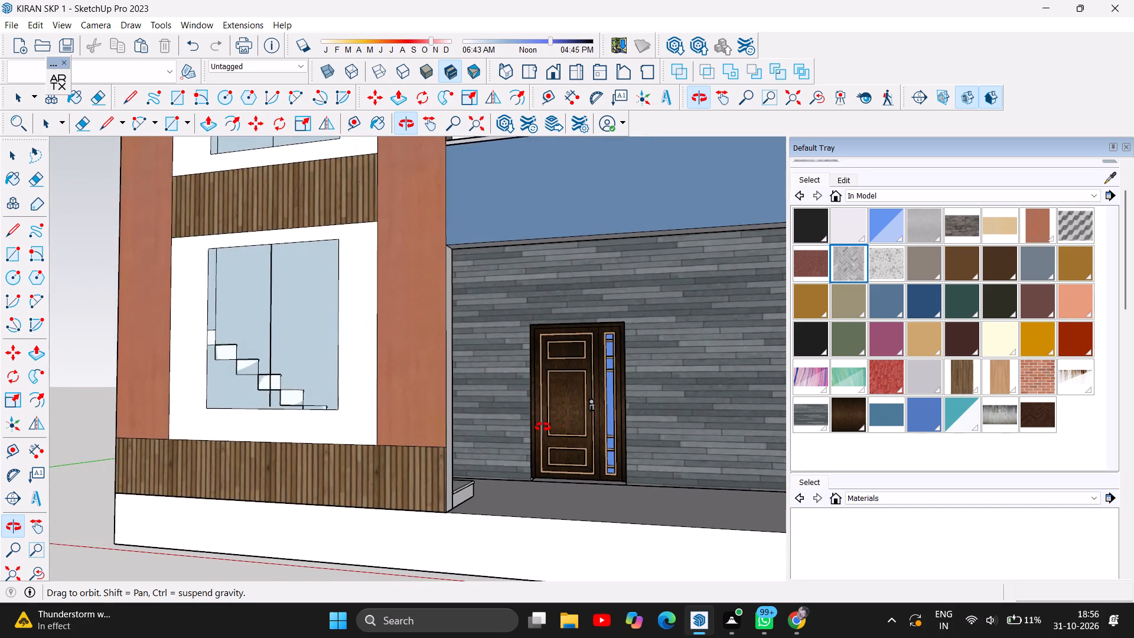
pyautogui.moveTo(543, 427); pyautogui.dragTo(647, 422)
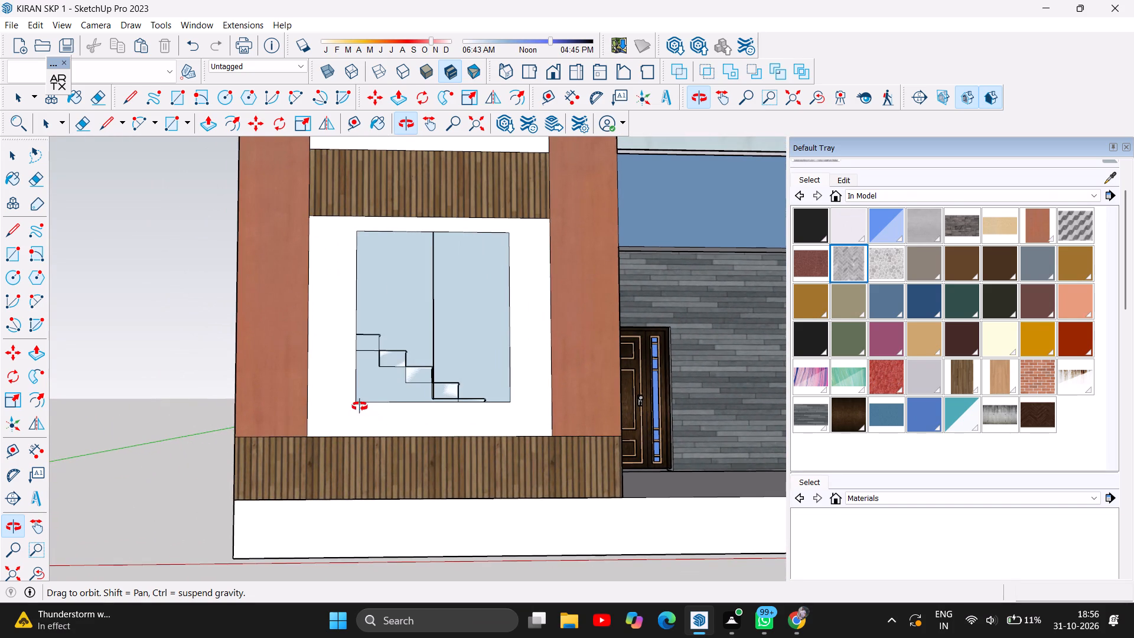
pyautogui.moveTo(360, 406); pyautogui.dragTo(400, 406)
pyautogui.scroll(-6, 400, 406)
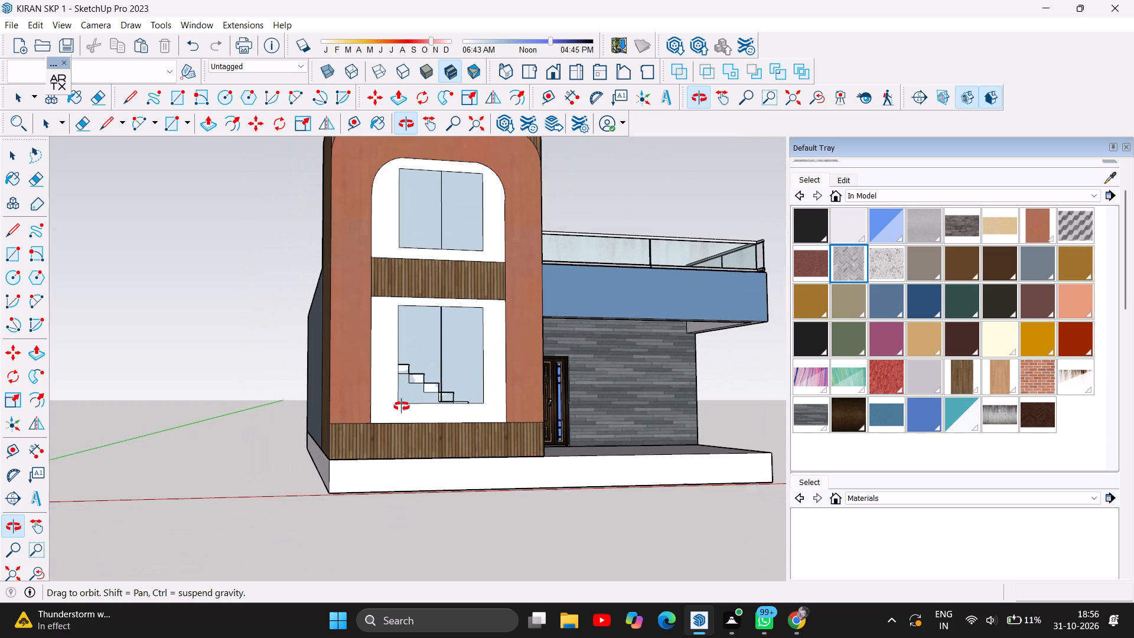
pyautogui.scroll(-2, 402, 408)
pyautogui.moveTo(431, 382); pyautogui.dragTo(429, 416)
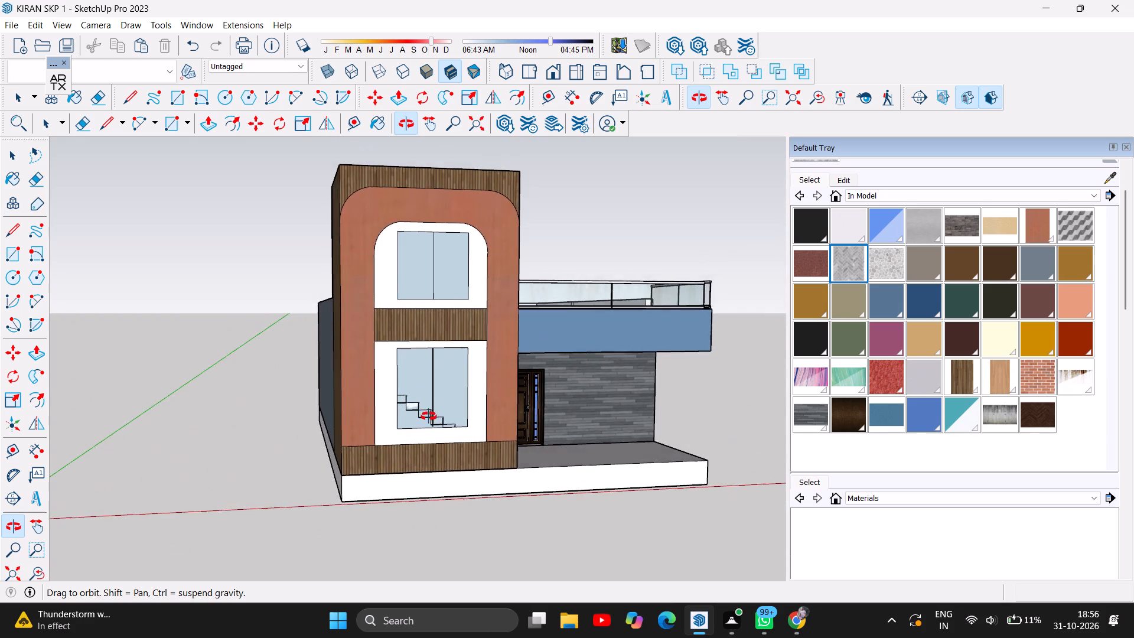
pyautogui.moveTo(429, 416); pyautogui.dragTo(431, 454)
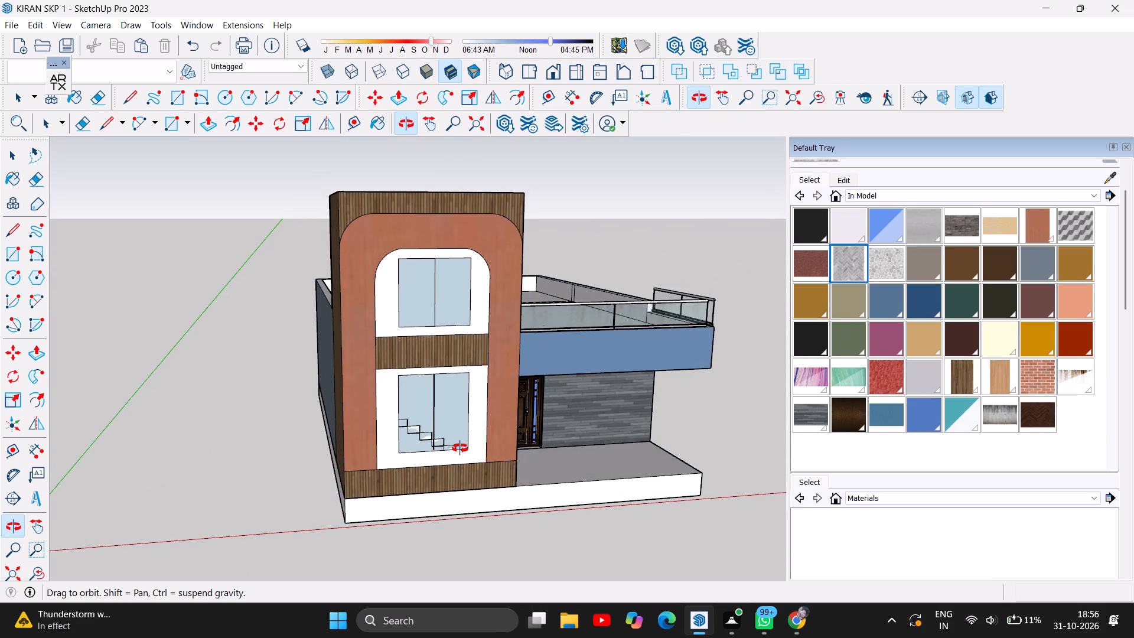
pyautogui.moveTo(490, 445); pyautogui.dragTo(298, 438)
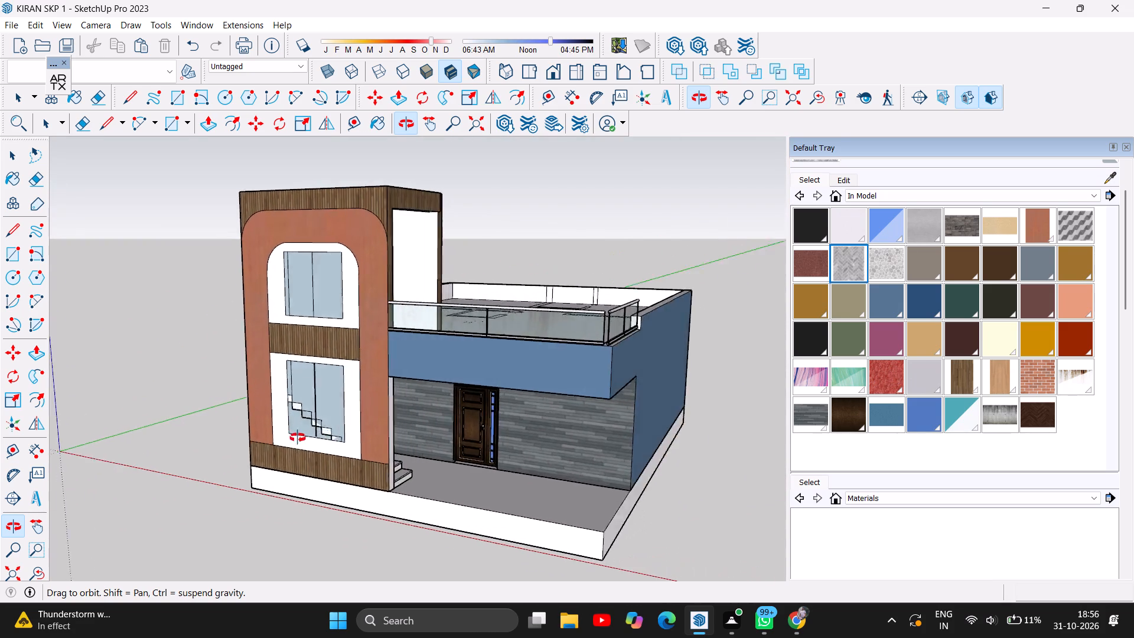
# Examine the tower's open roof-level room, its stair opening and the adjoining glass balcony railing from the terrace side.
pyautogui.moveTo(298, 438); pyautogui.dragTo(34, 434)
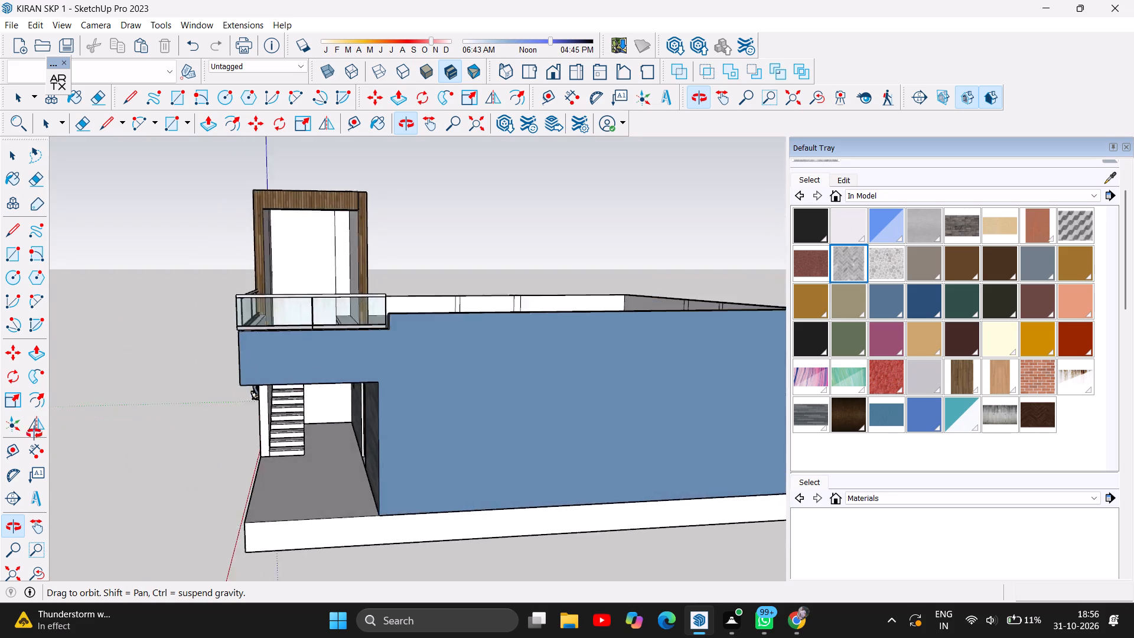
pyautogui.moveTo(34, 434); pyautogui.dragTo(82, 545)
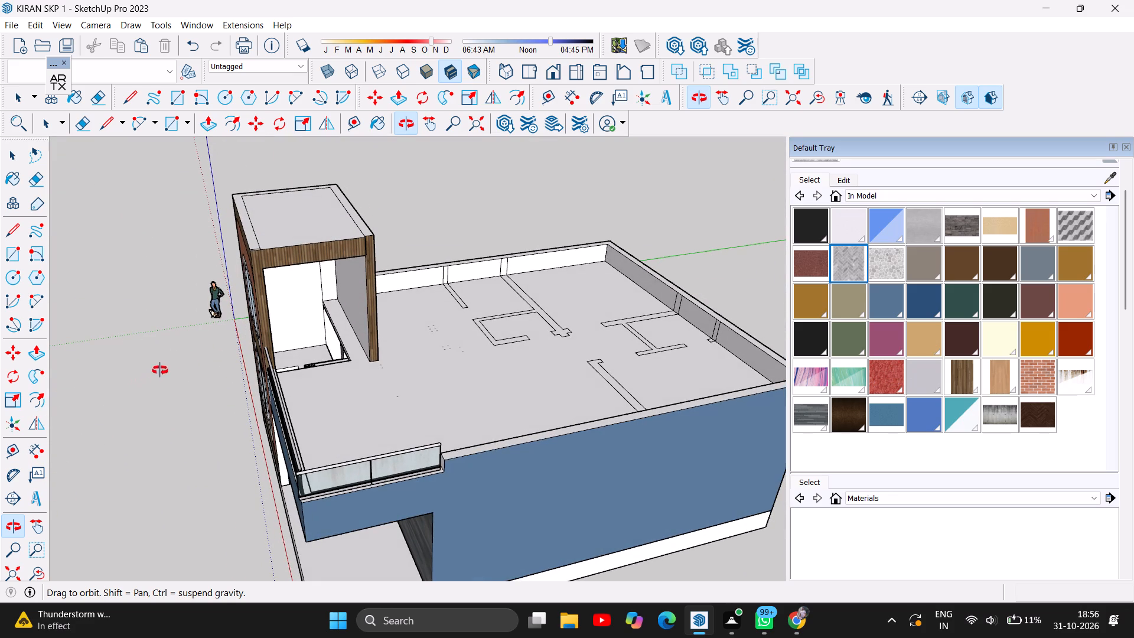
pyautogui.scroll(5, 305, 356)
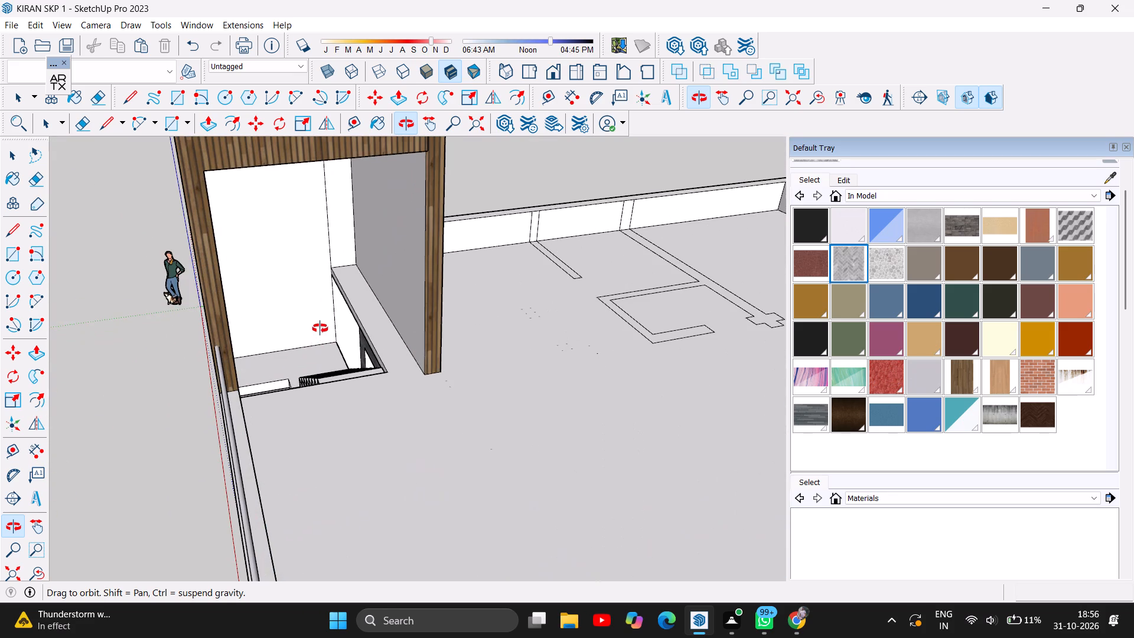
pyautogui.moveTo(330, 386); pyautogui.dragTo(340, 421)
pyautogui.scroll(3, 335, 399)
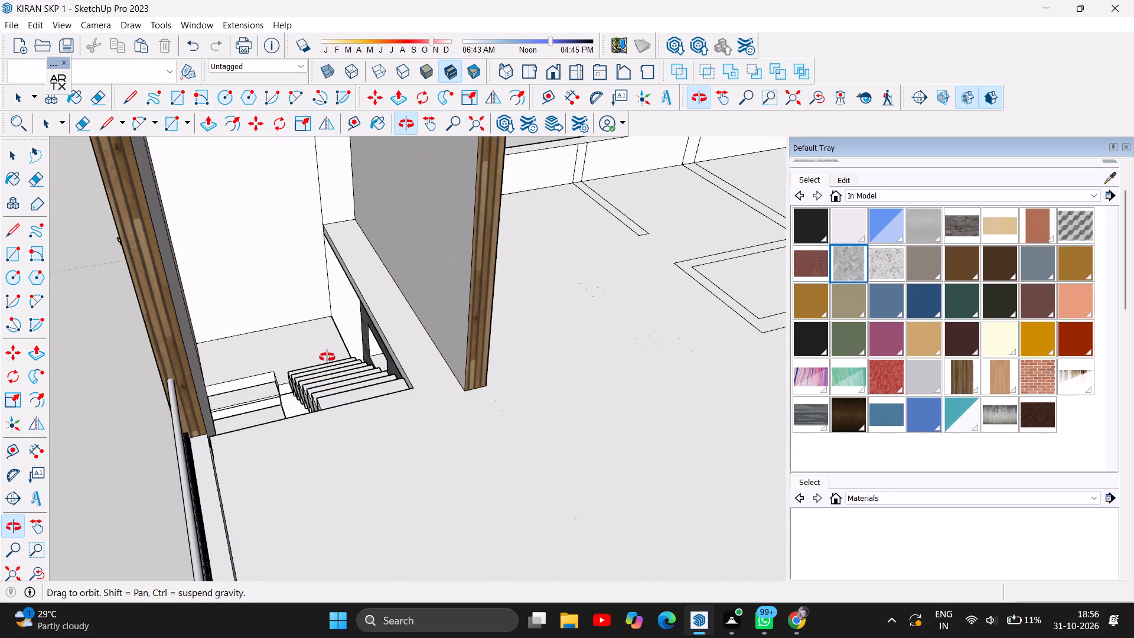
pyautogui.moveTo(311, 345); pyautogui.dragTo(217, 274)
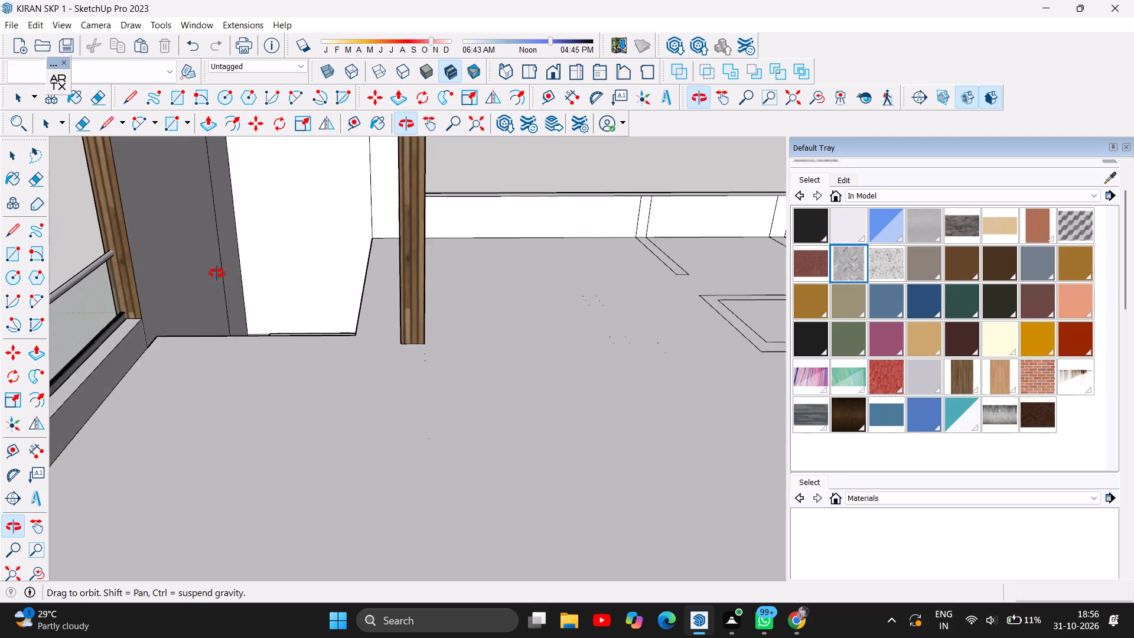
pyautogui.moveTo(217, 274); pyautogui.dragTo(229, 259)
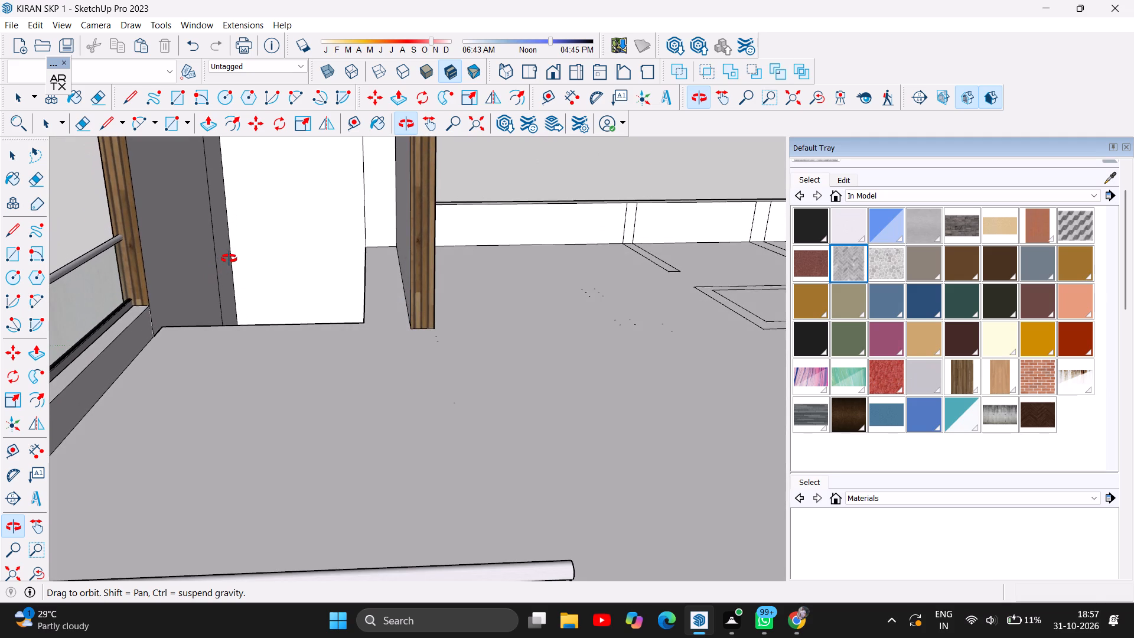
pyautogui.scroll(-5, 573, 460)
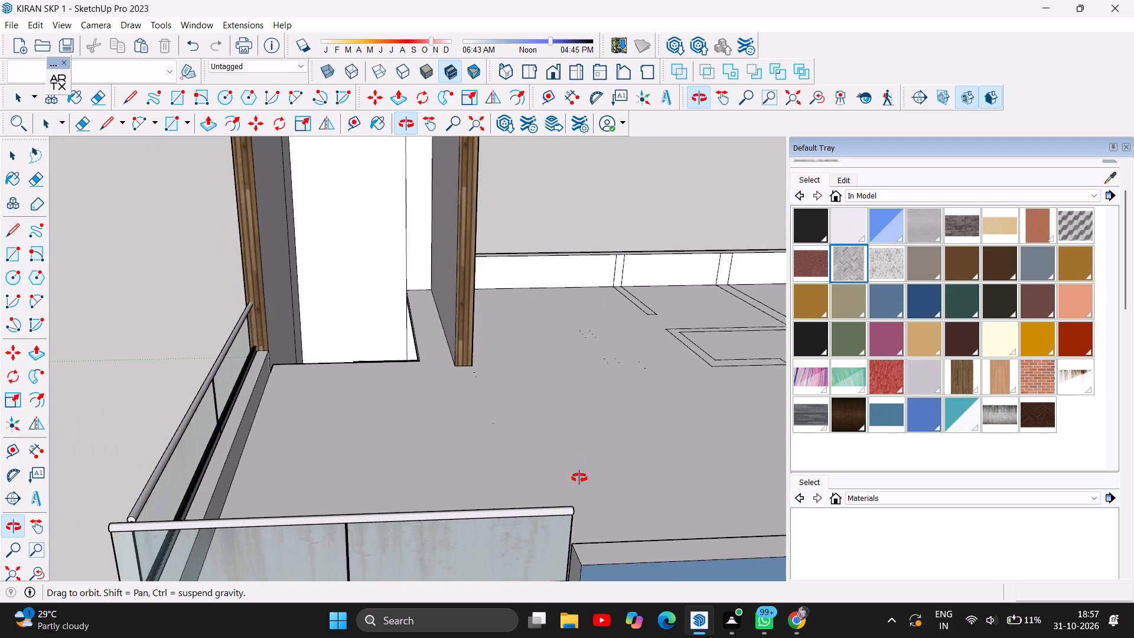
pyautogui.moveTo(467, 399); pyautogui.dragTo(438, 420)
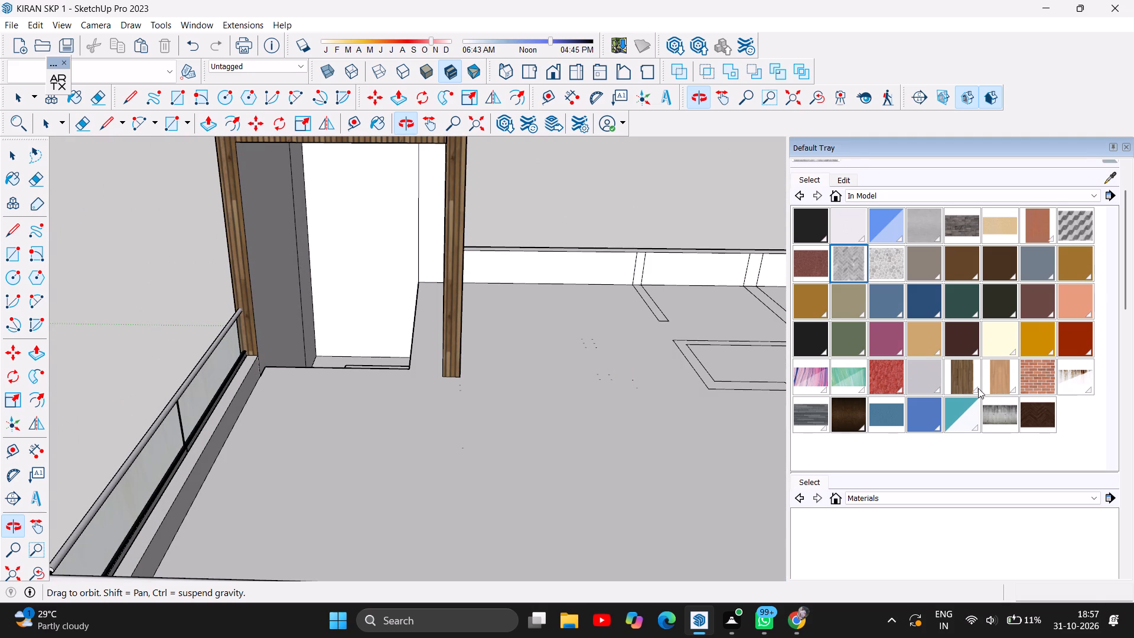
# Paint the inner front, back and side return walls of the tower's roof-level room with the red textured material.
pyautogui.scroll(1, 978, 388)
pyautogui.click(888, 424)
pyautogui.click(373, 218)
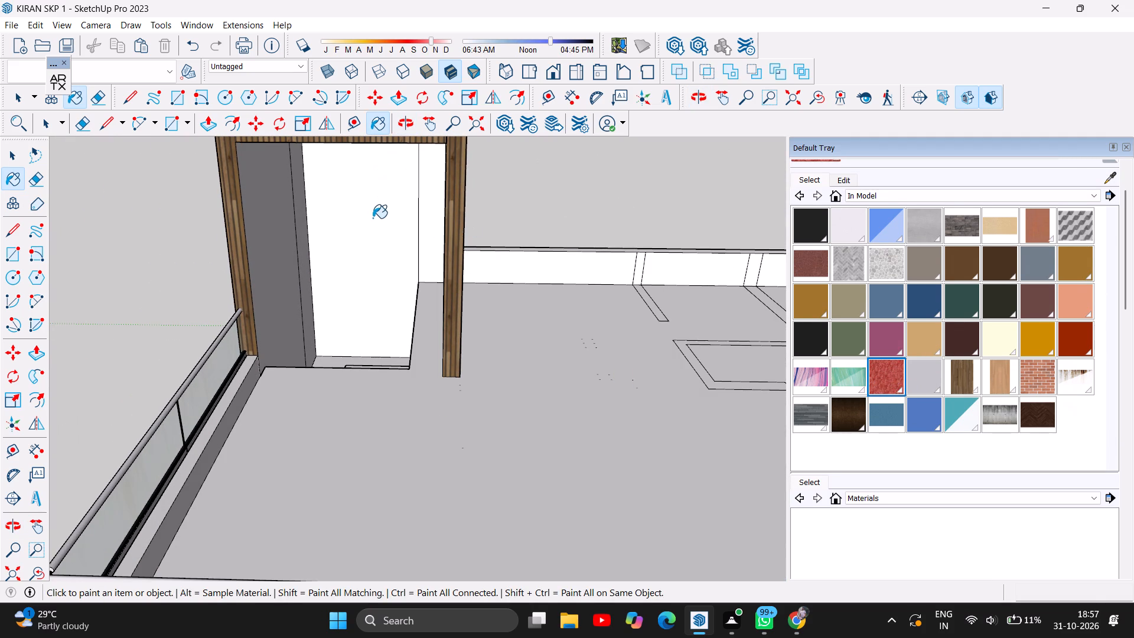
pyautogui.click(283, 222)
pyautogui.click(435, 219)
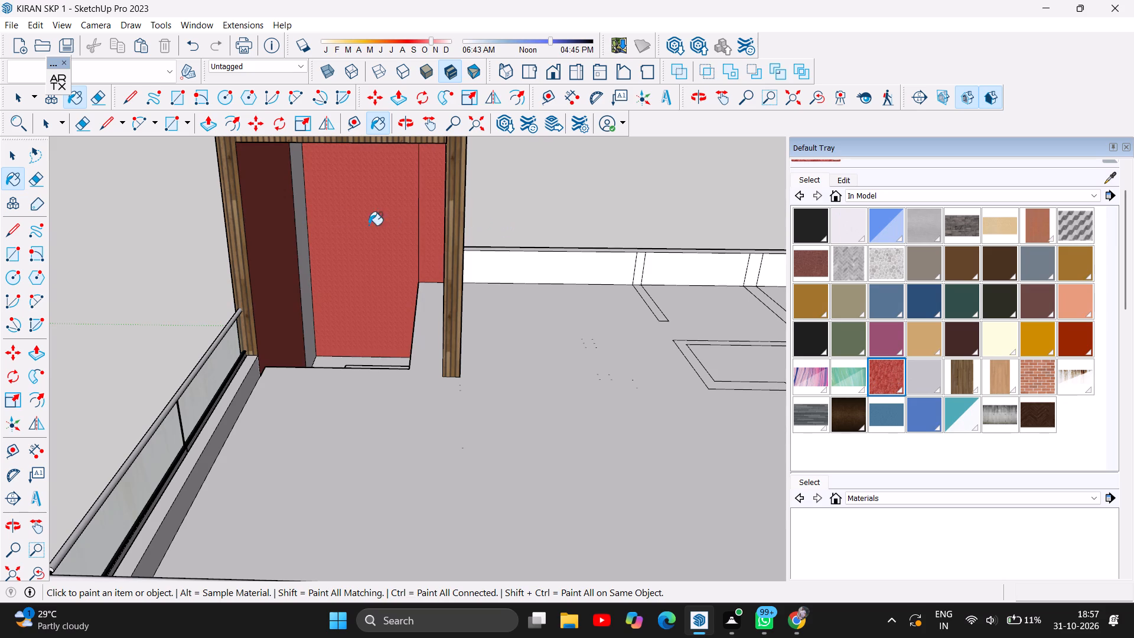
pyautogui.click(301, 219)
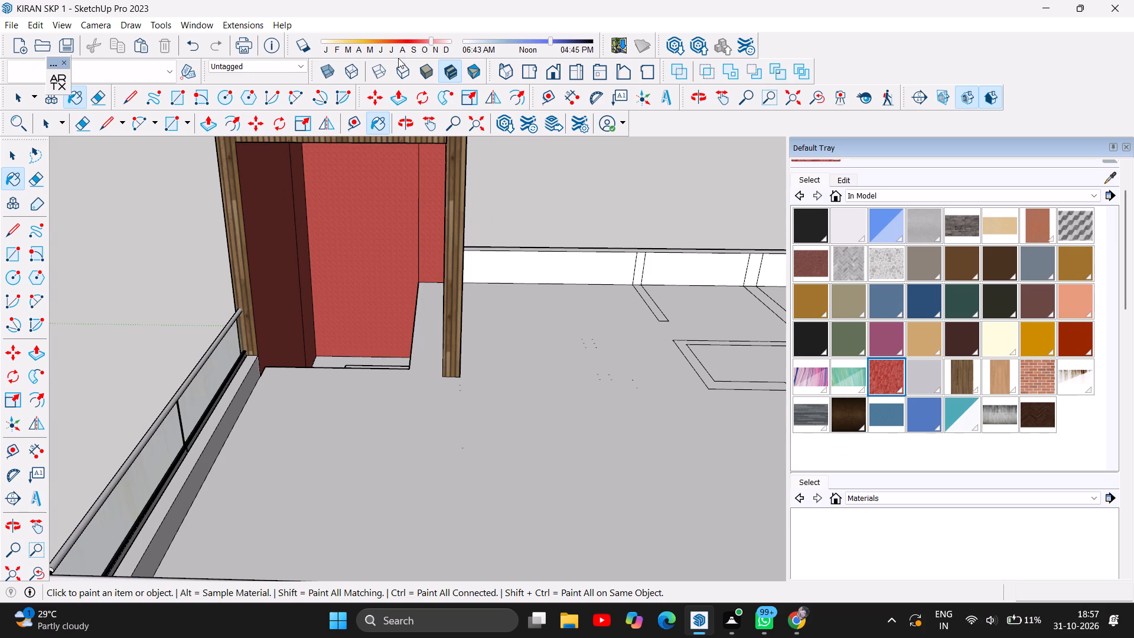
# Paint the inner face of the tower room's terrace-side wall with the pale cream-yellow material.
pyautogui.click(402, 121)
pyautogui.moveTo(363, 235); pyautogui.dragTo(471, 235)
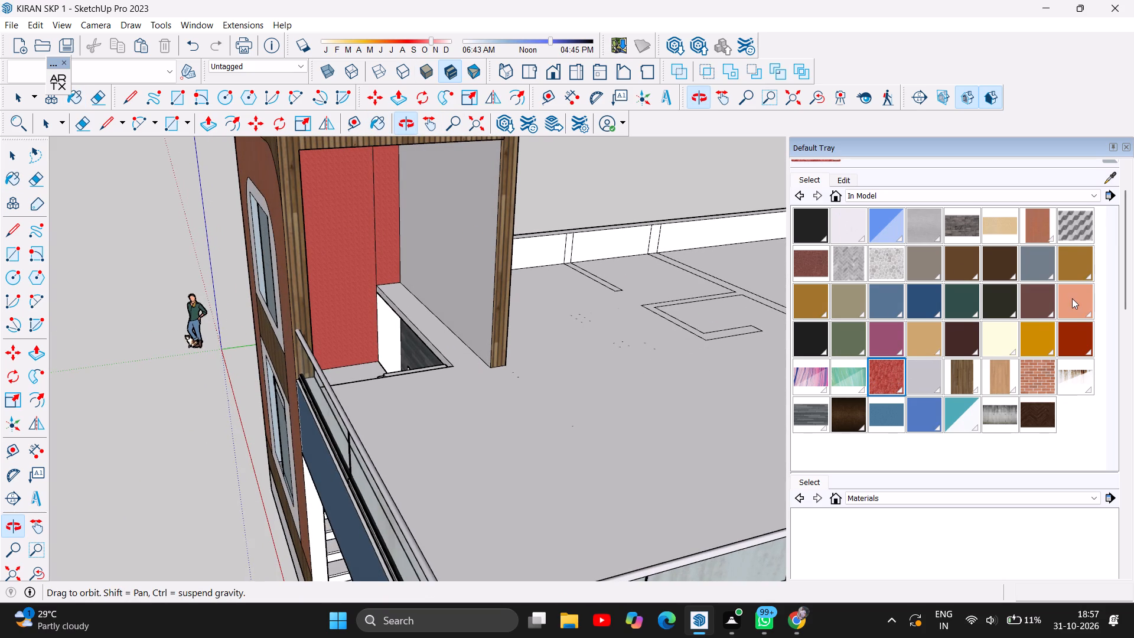
pyautogui.click(993, 333)
pyautogui.click(435, 212)
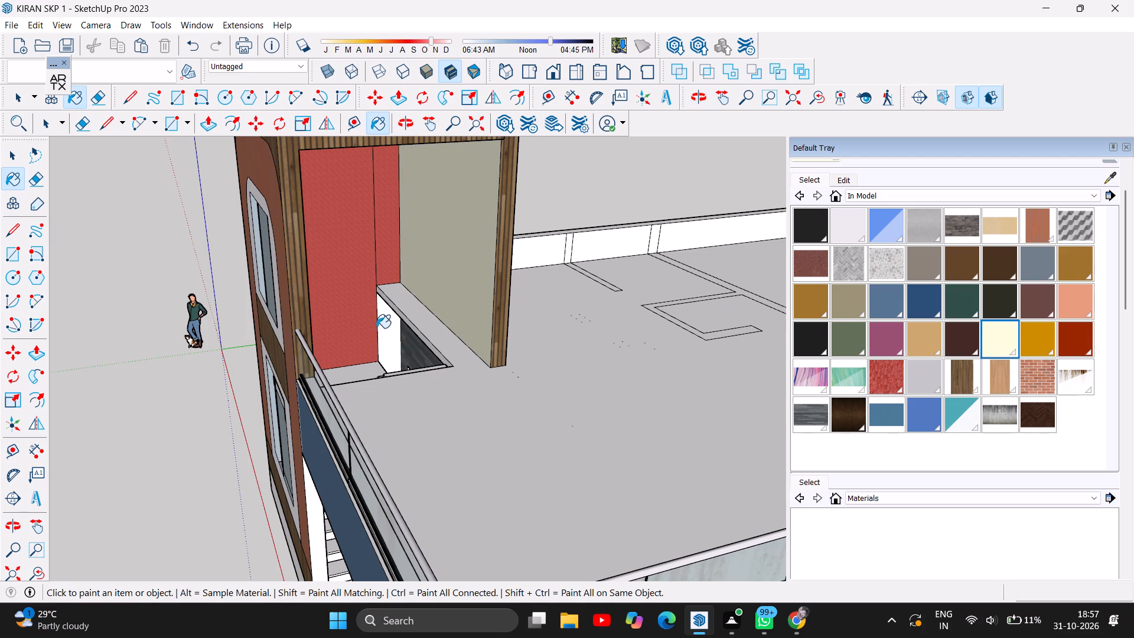
# Open the pale cream-yellow material for editing and set its colour picker to Color Wheel.
pyautogui.scroll(-4, 314, 376)
pyautogui.scroll(1, 471, 296)
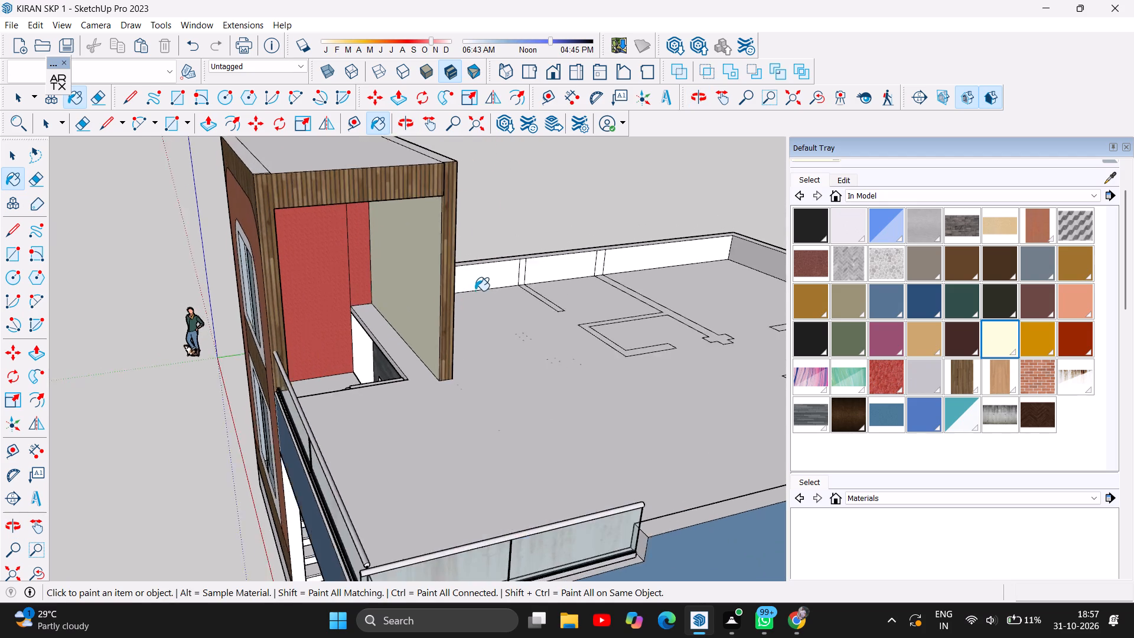
pyautogui.scroll(4, 475, 291)
pyautogui.scroll(4, 255, 315)
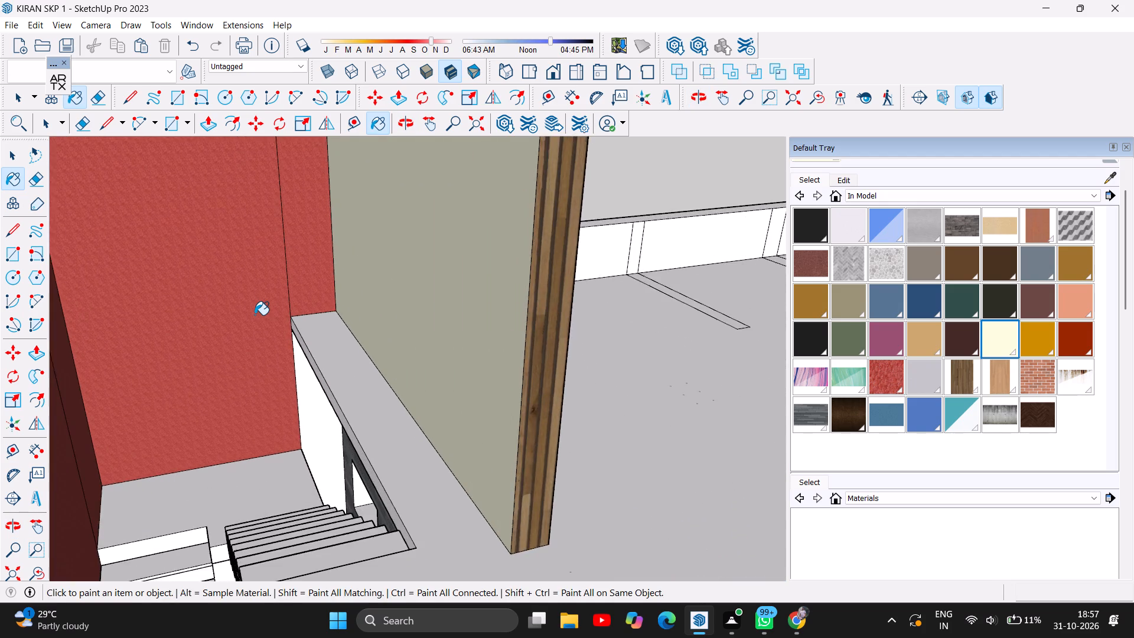
pyautogui.scroll(-4, 255, 315)
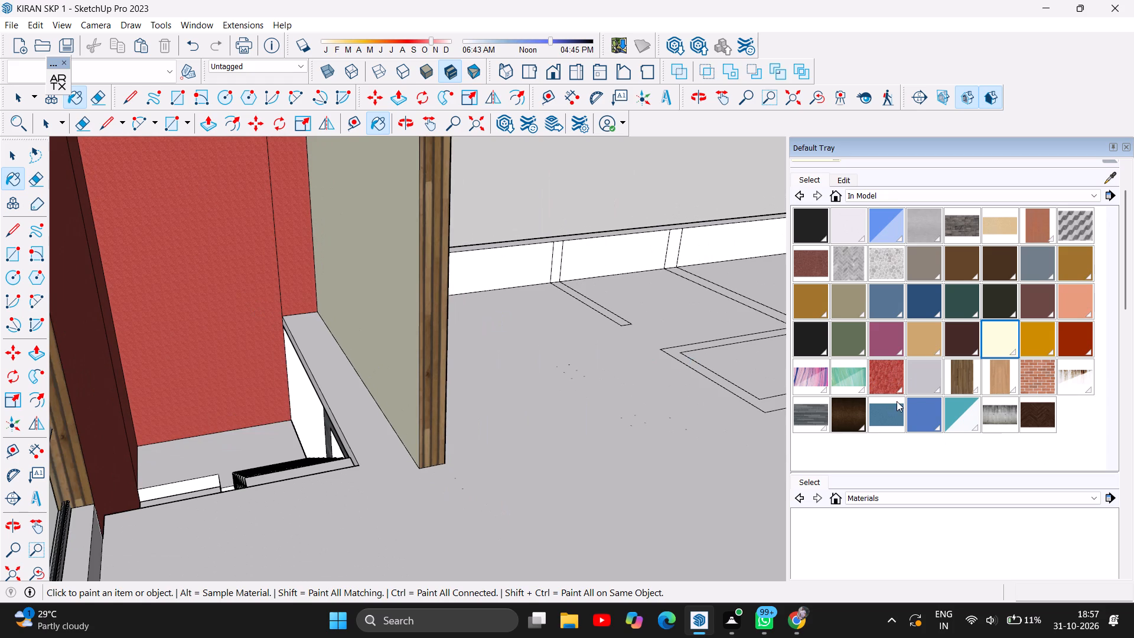
pyautogui.scroll(1, 940, 372)
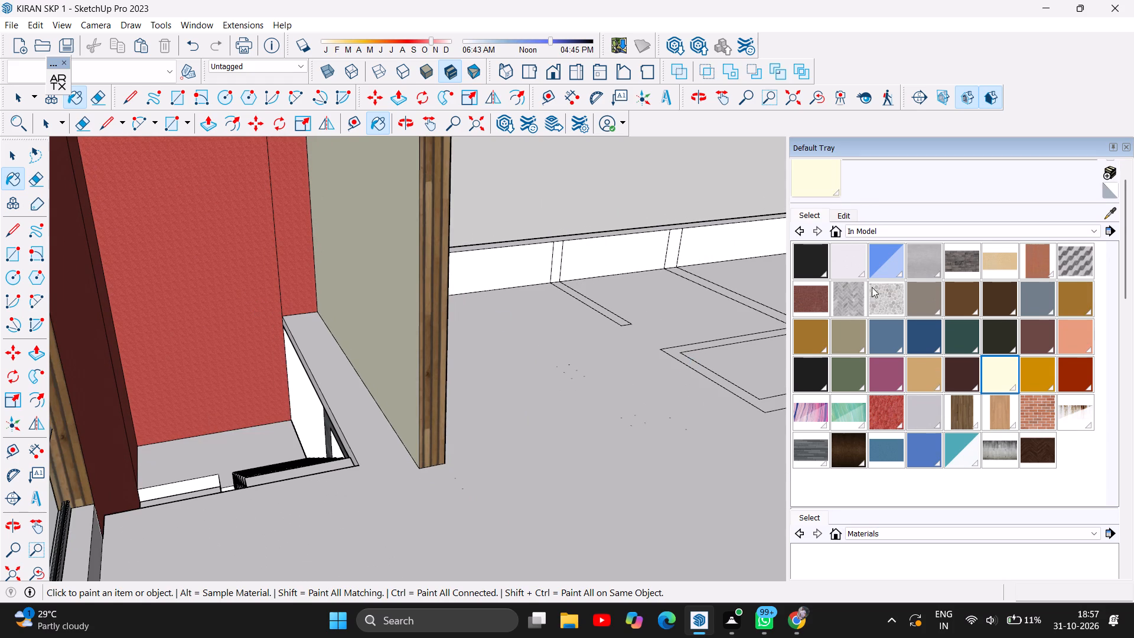
pyautogui.click(850, 218)
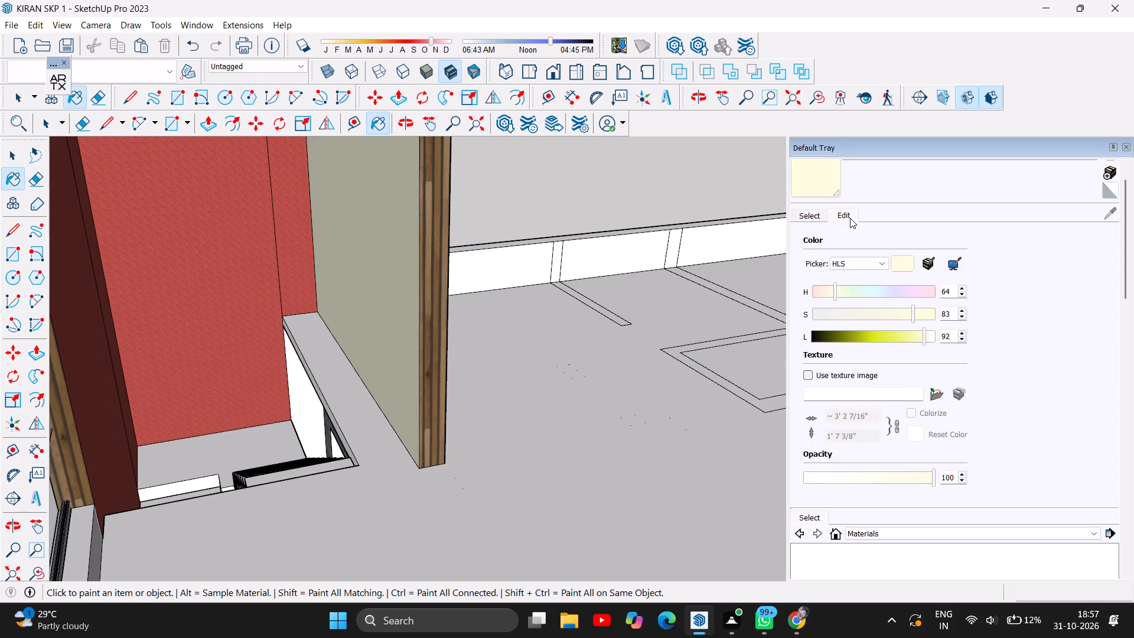
pyautogui.click(818, 217)
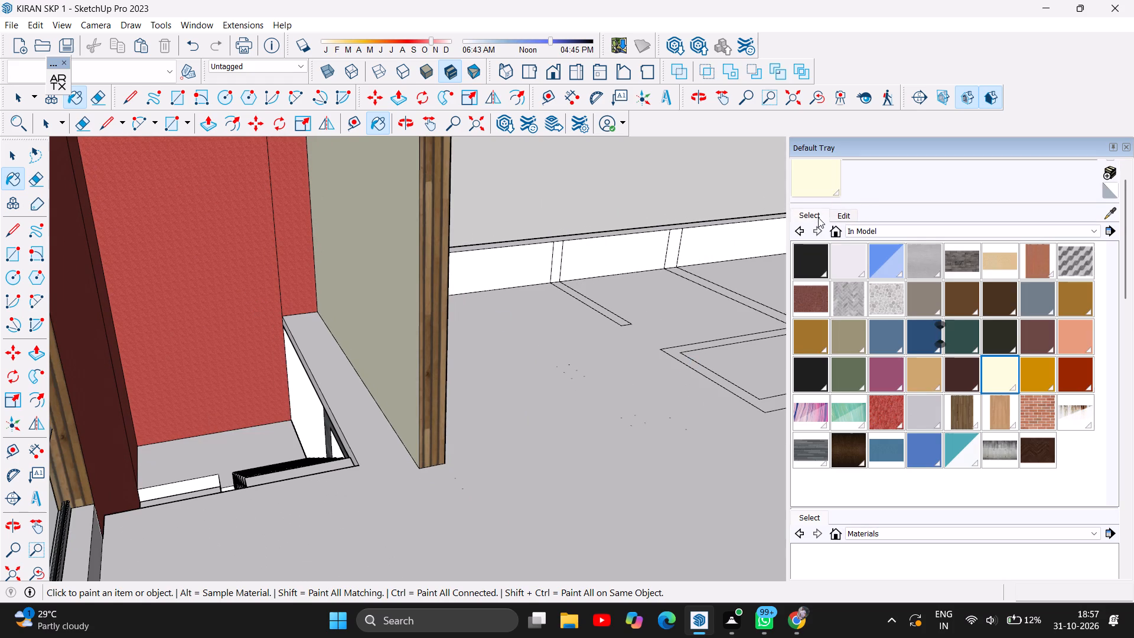
pyautogui.click(836, 210)
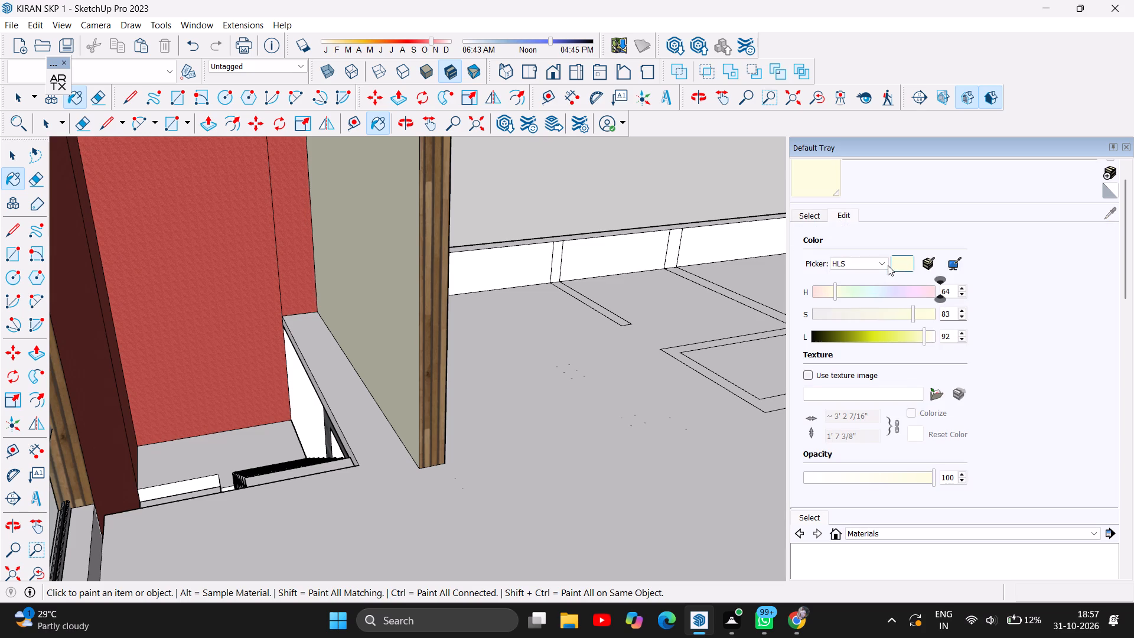
pyautogui.click(887, 265)
pyautogui.click(879, 276)
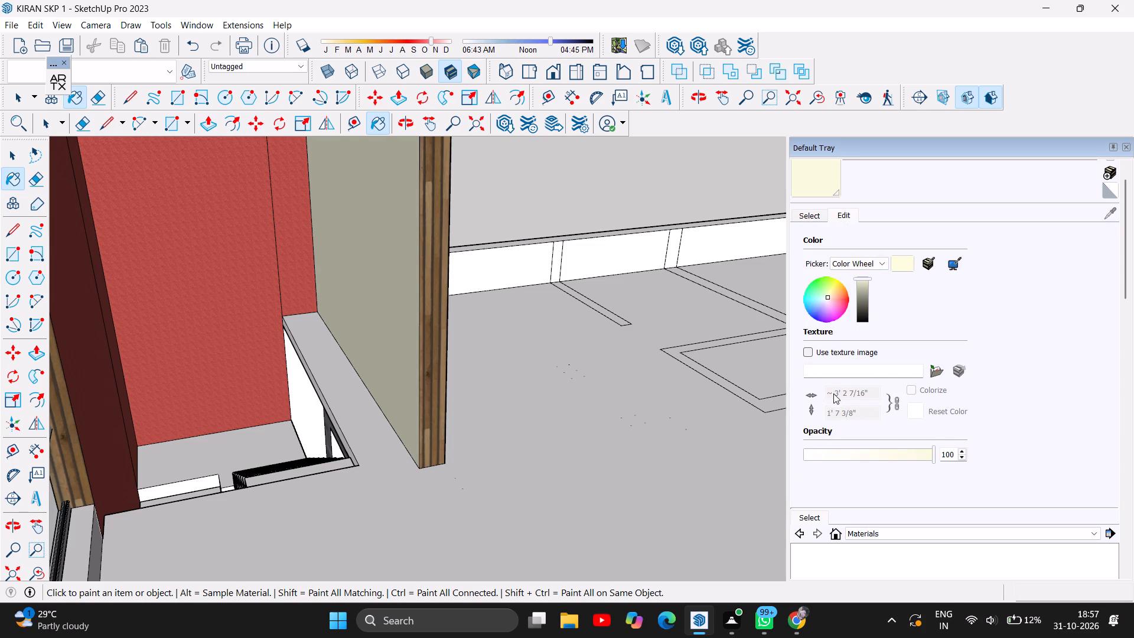
# Give the cream-yellow material a texture image, using venetian-plaster-2000-mm-architextures from the Downloads folder.
pyautogui.click(859, 395)
pyautogui.click(894, 411)
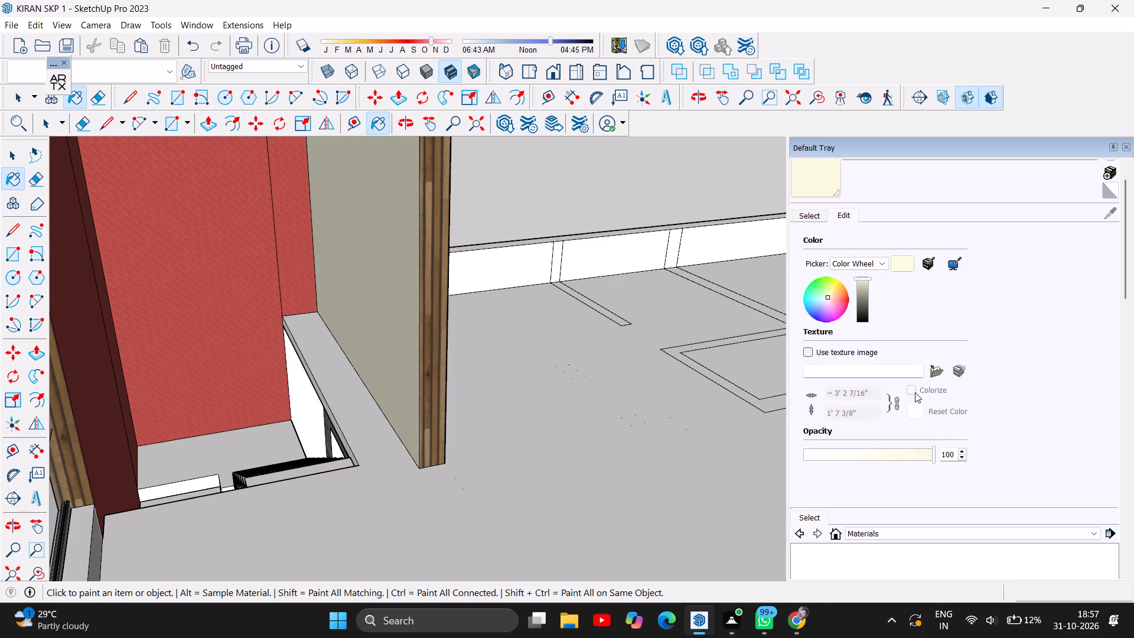
pyautogui.click(915, 392)
pyautogui.doubleClick(913, 392)
pyautogui.click(874, 418)
pyautogui.click(811, 352)
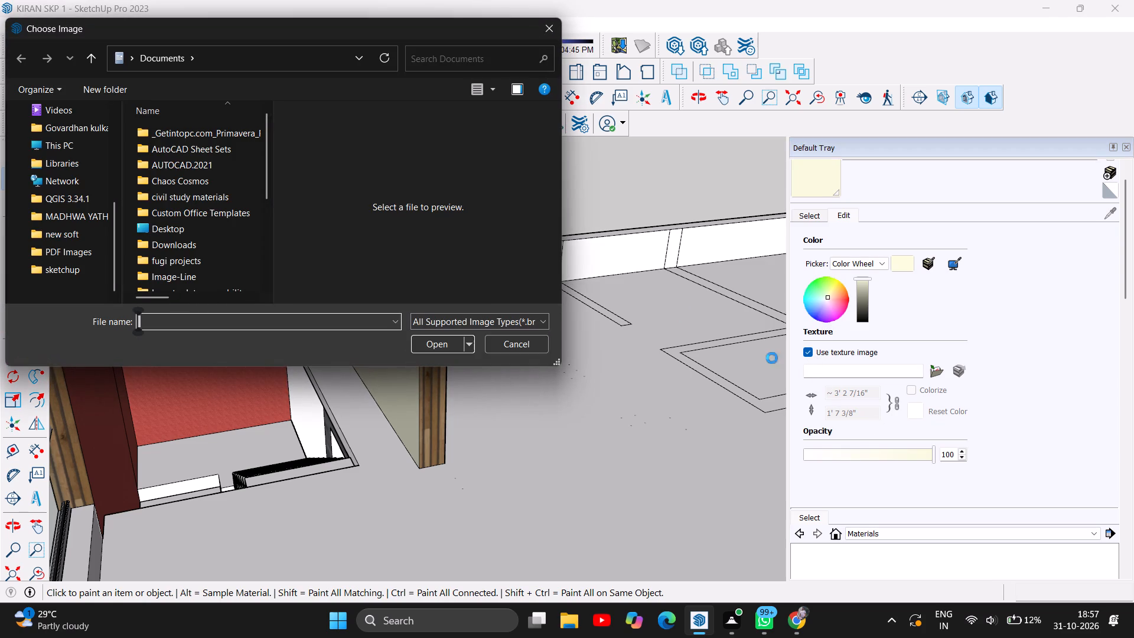
pyautogui.scroll(-4, 201, 192)
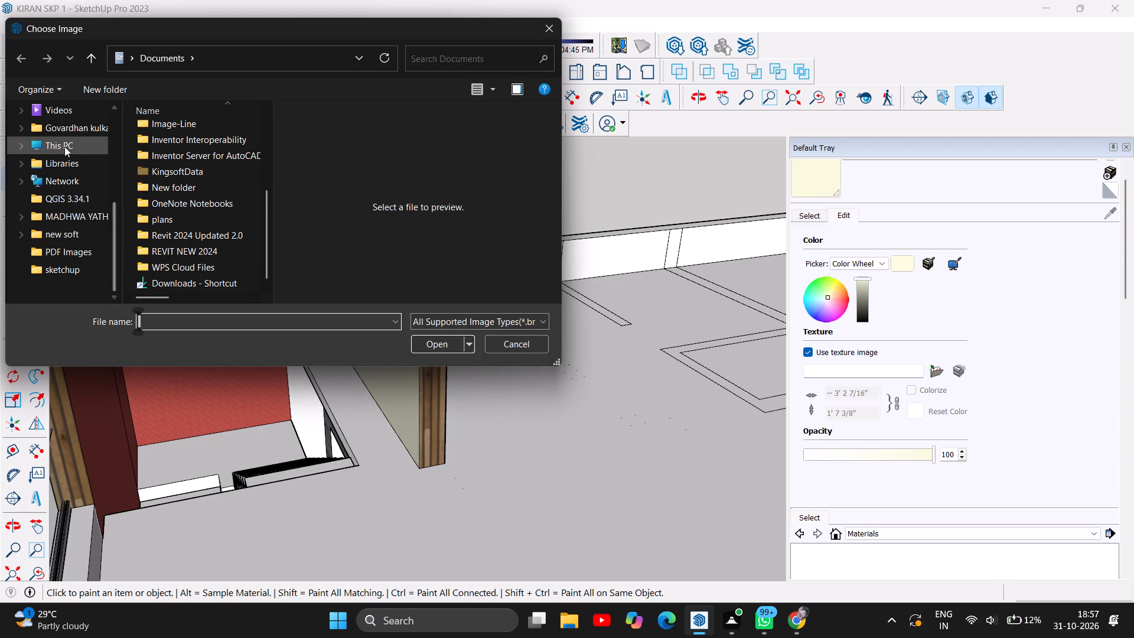
pyautogui.scroll(3, 65, 127)
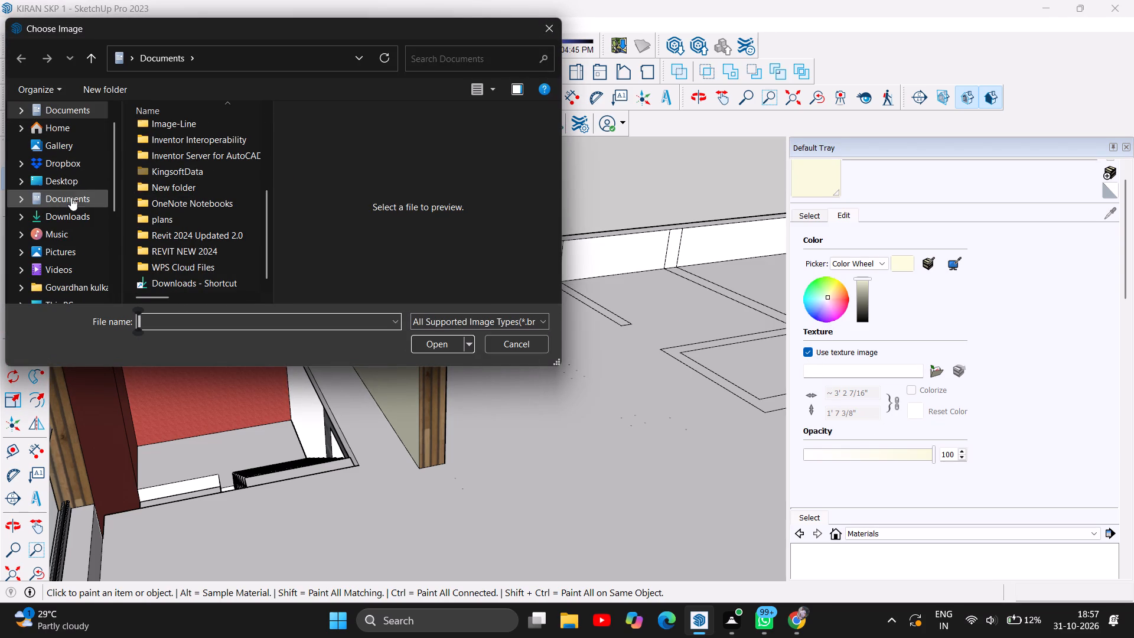
pyautogui.click(68, 209)
pyautogui.scroll(-2, 204, 170)
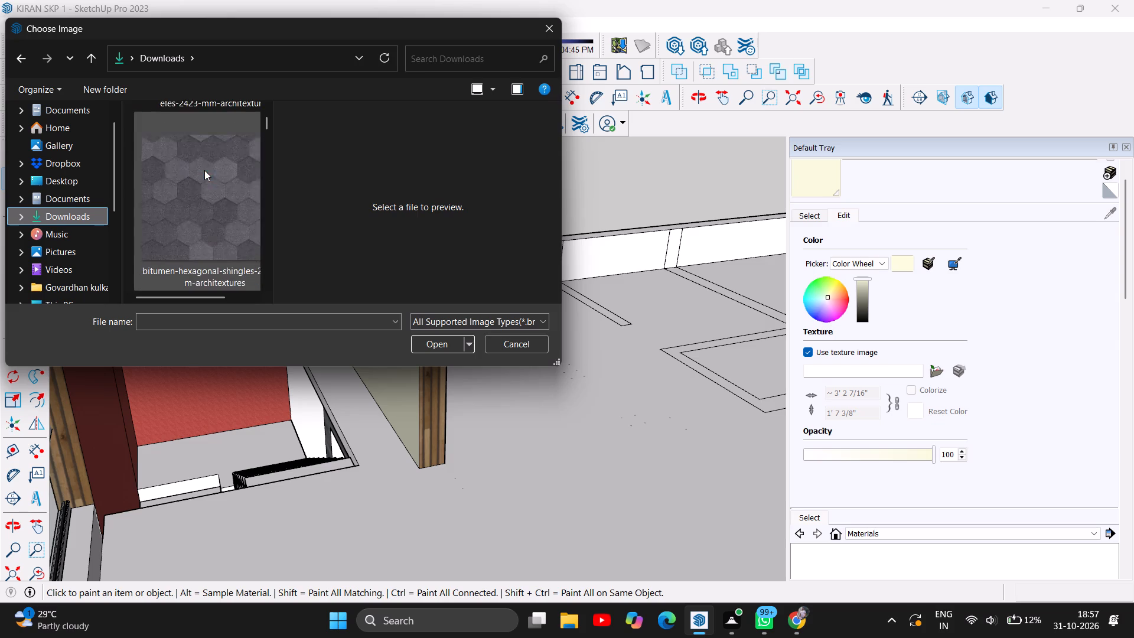
pyautogui.scroll(-1, 204, 170)
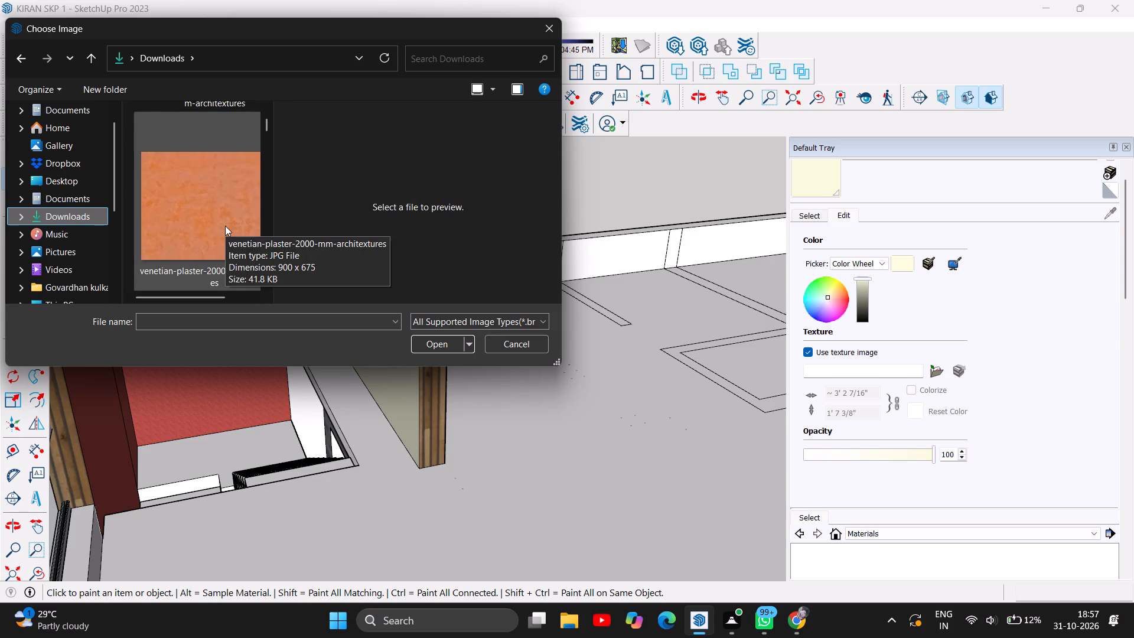
pyautogui.click(225, 226)
pyautogui.click(423, 341)
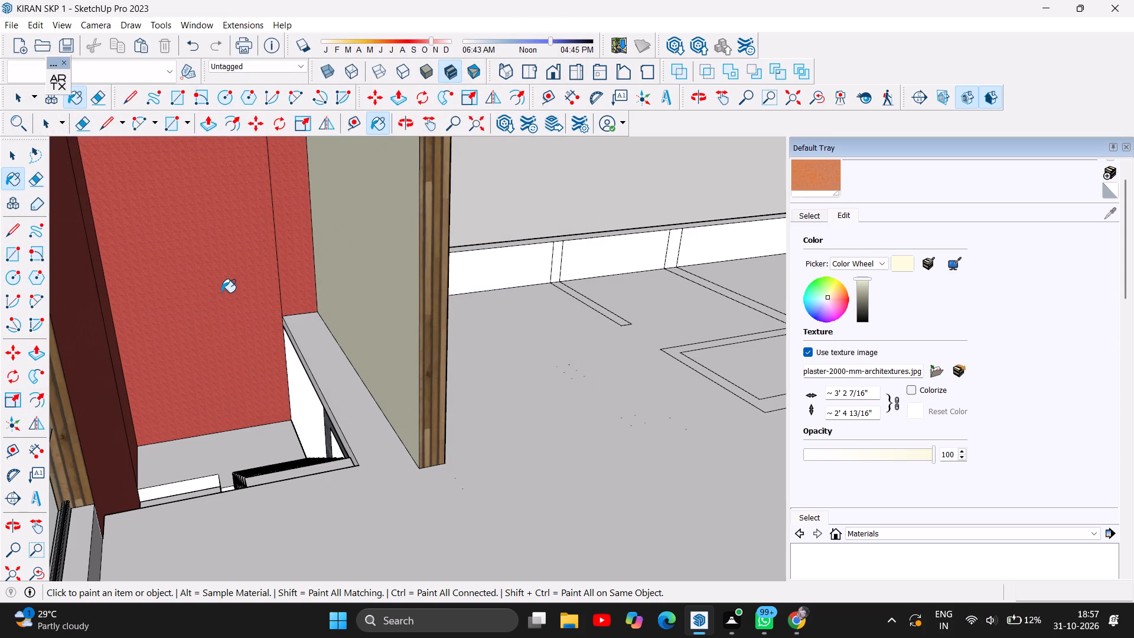
# Repaint the four red inner wall faces of the tower's roof-level room with the orange Venetian plaster material.
pyautogui.click(247, 275)
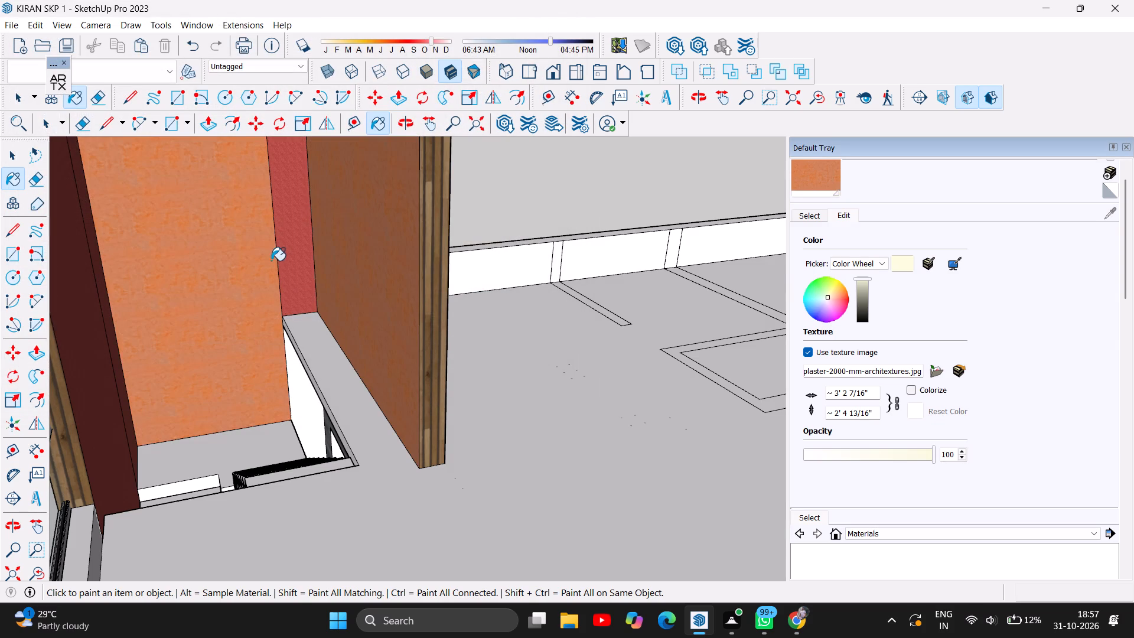
pyautogui.click(281, 255)
pyautogui.click(75, 289)
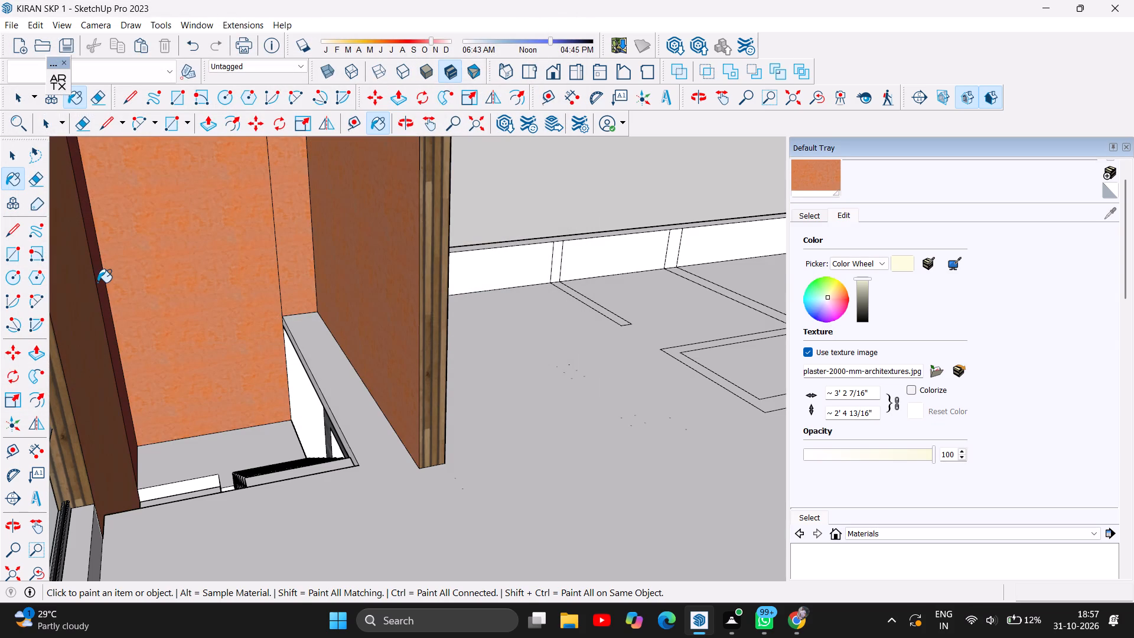
pyautogui.click(103, 281)
# Examine the plastered tower room from the terrace side, and the tower front with the entrance facade.
pyautogui.scroll(-6, 389, 302)
pyautogui.scroll(-1, 617, 326)
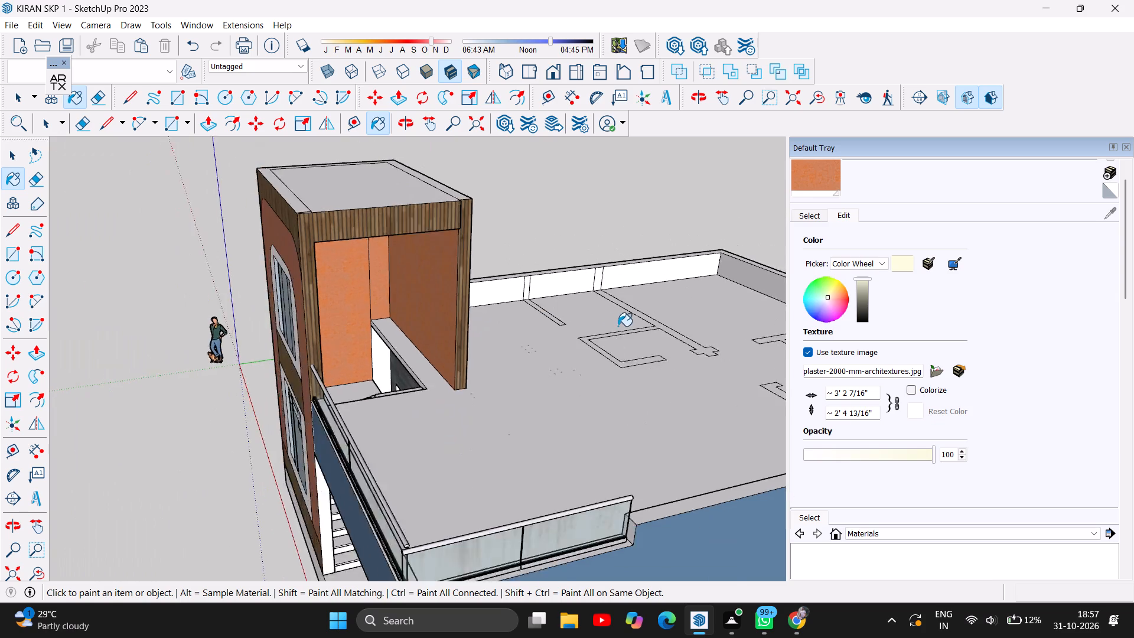
pyautogui.scroll(-4, 618, 326)
pyautogui.scroll(2, 482, 465)
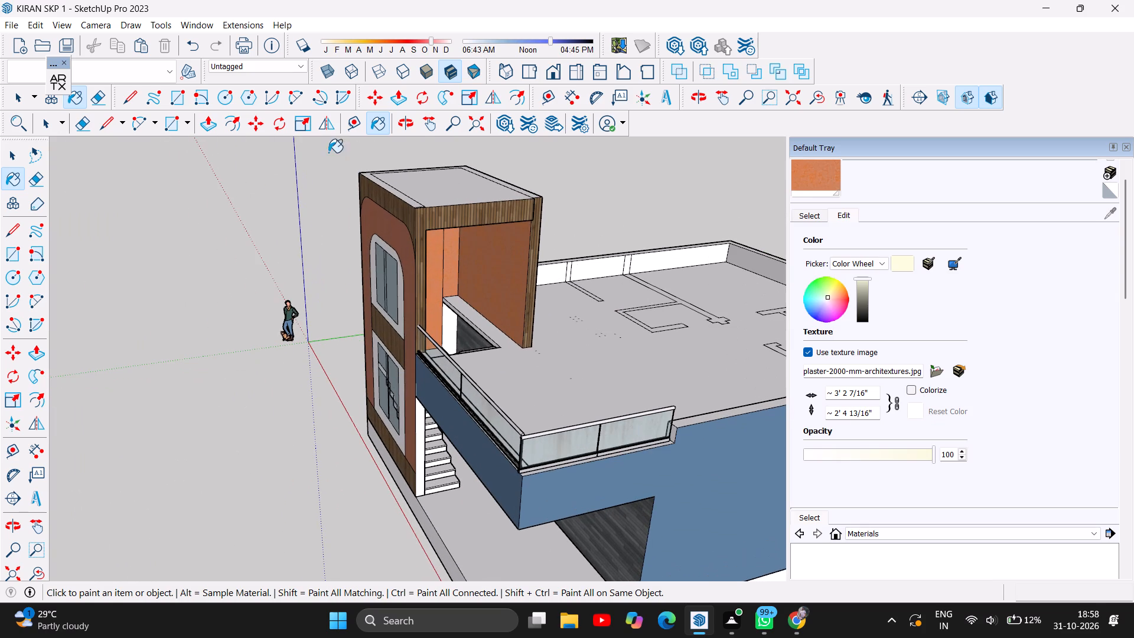
pyautogui.click(405, 128)
pyautogui.moveTo(377, 252); pyautogui.dragTo(578, 201)
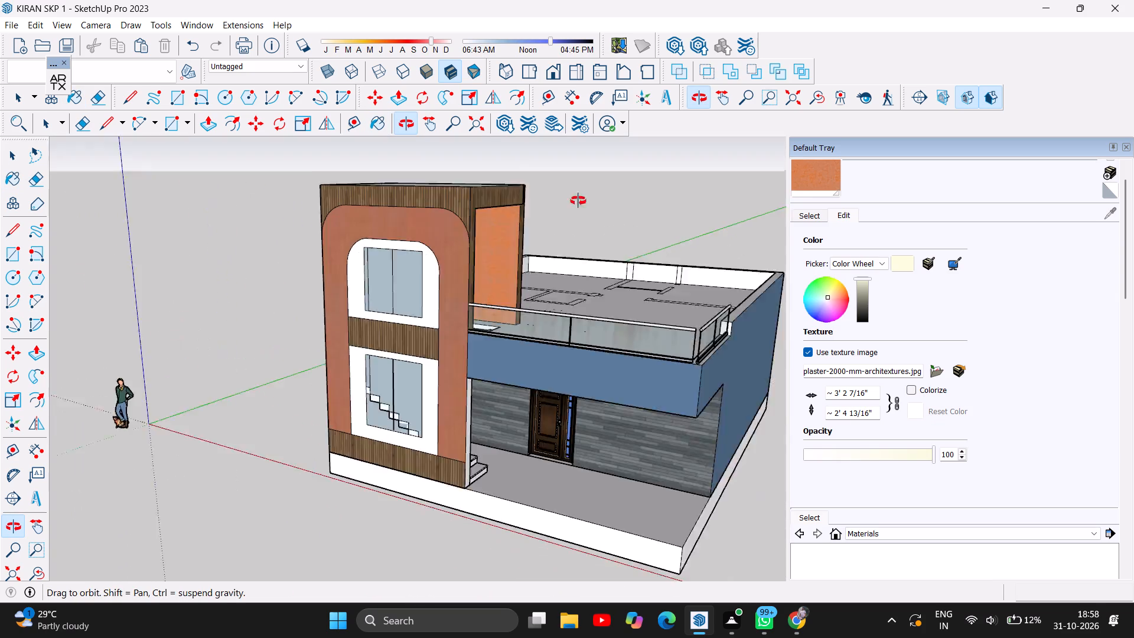
pyautogui.moveTo(578, 201); pyautogui.dragTo(648, 177)
pyautogui.scroll(2, 485, 300)
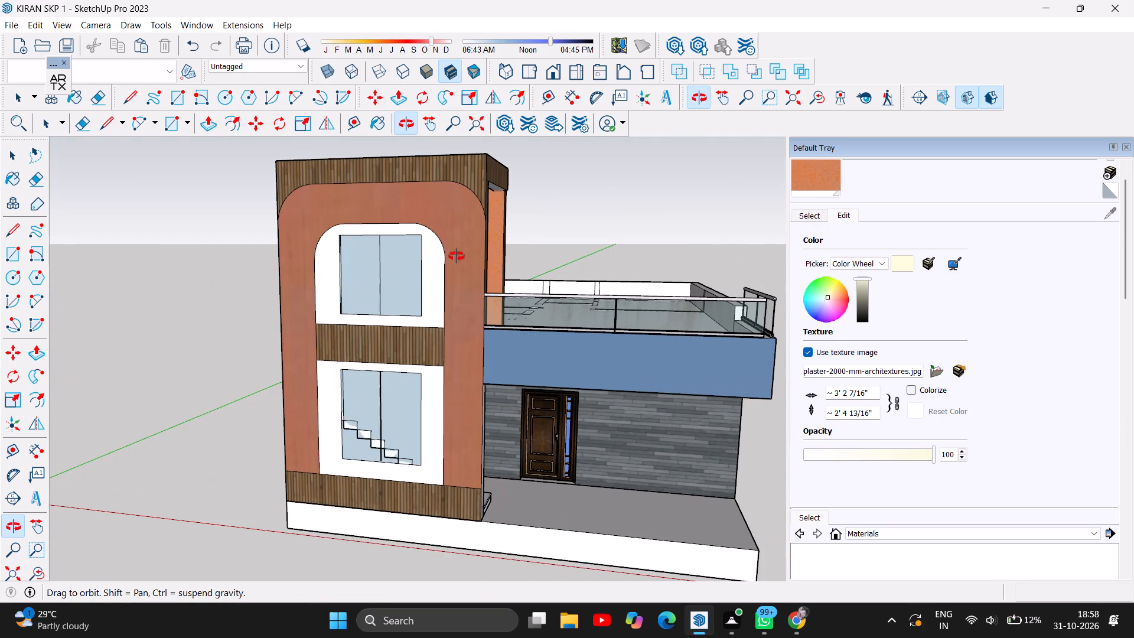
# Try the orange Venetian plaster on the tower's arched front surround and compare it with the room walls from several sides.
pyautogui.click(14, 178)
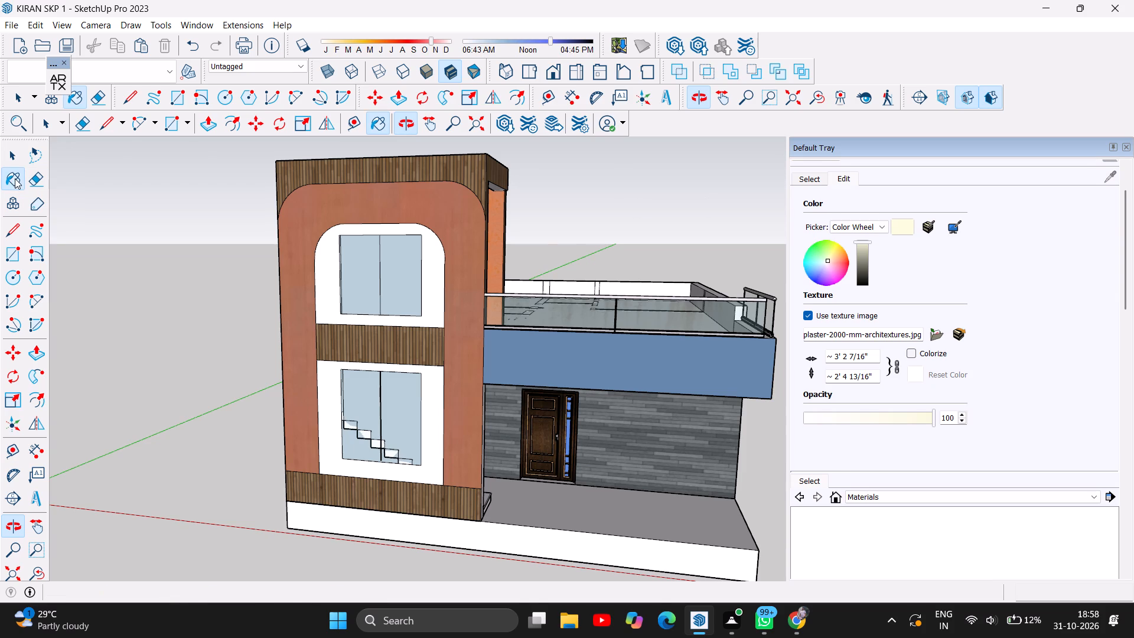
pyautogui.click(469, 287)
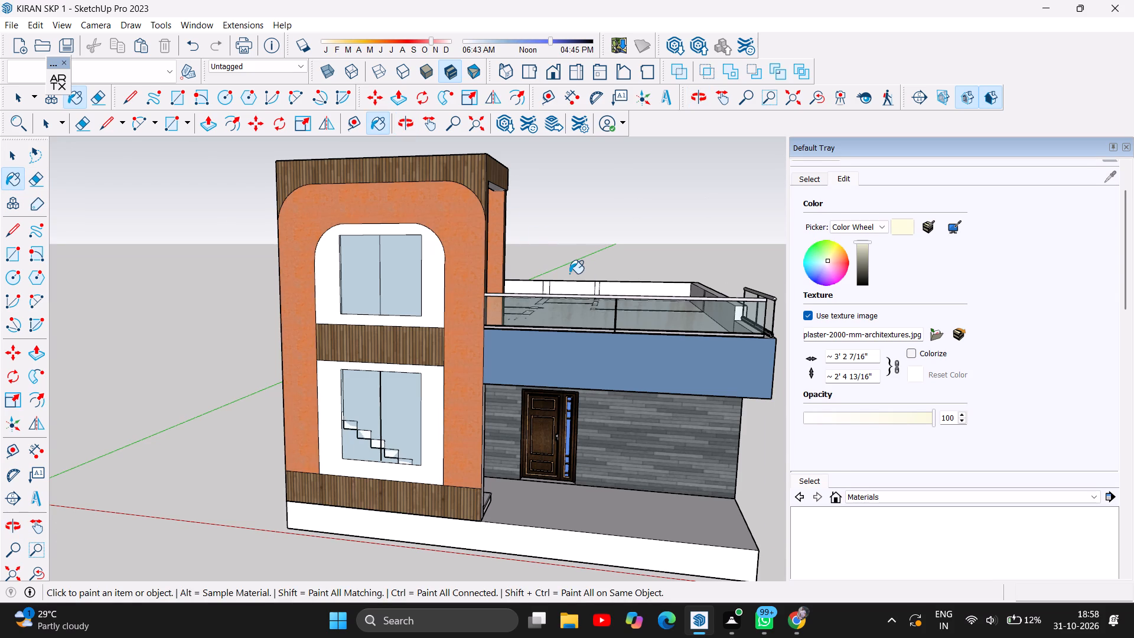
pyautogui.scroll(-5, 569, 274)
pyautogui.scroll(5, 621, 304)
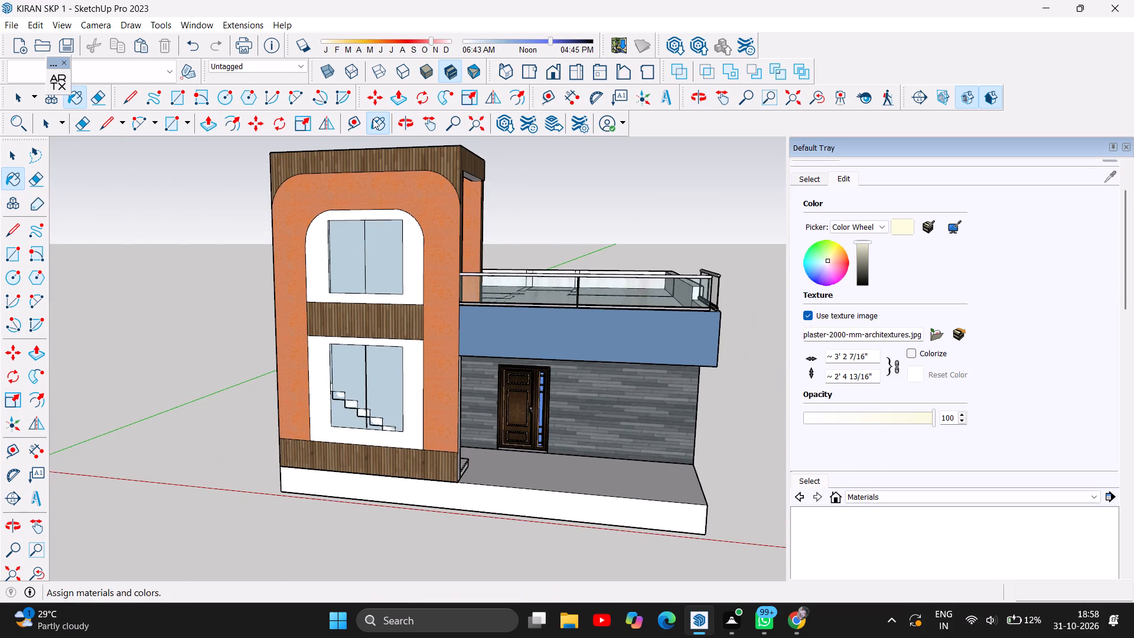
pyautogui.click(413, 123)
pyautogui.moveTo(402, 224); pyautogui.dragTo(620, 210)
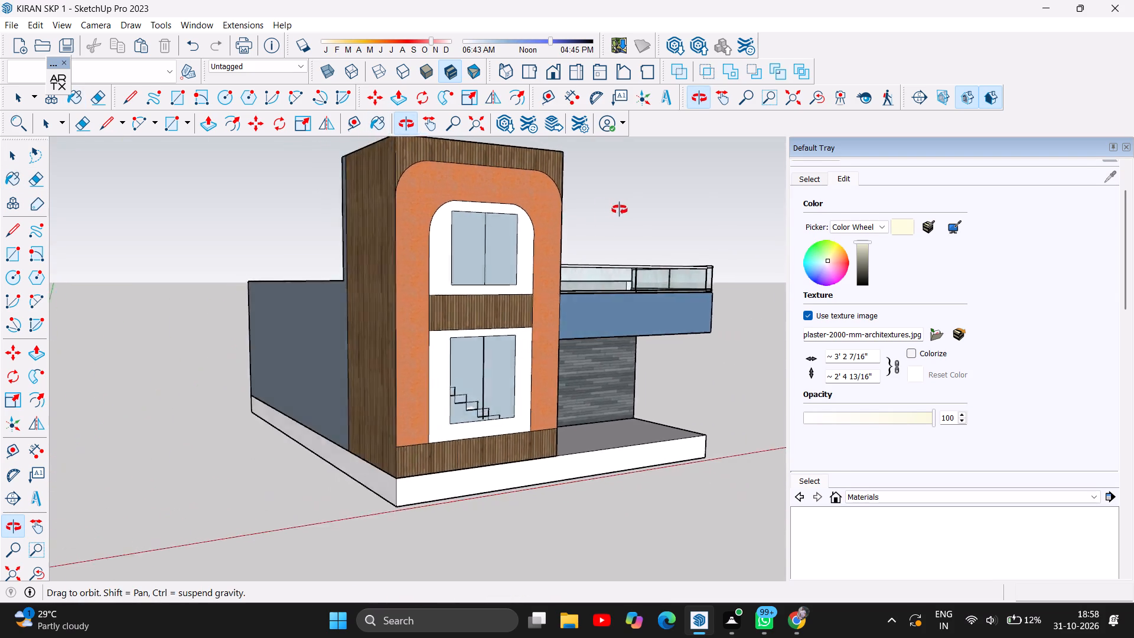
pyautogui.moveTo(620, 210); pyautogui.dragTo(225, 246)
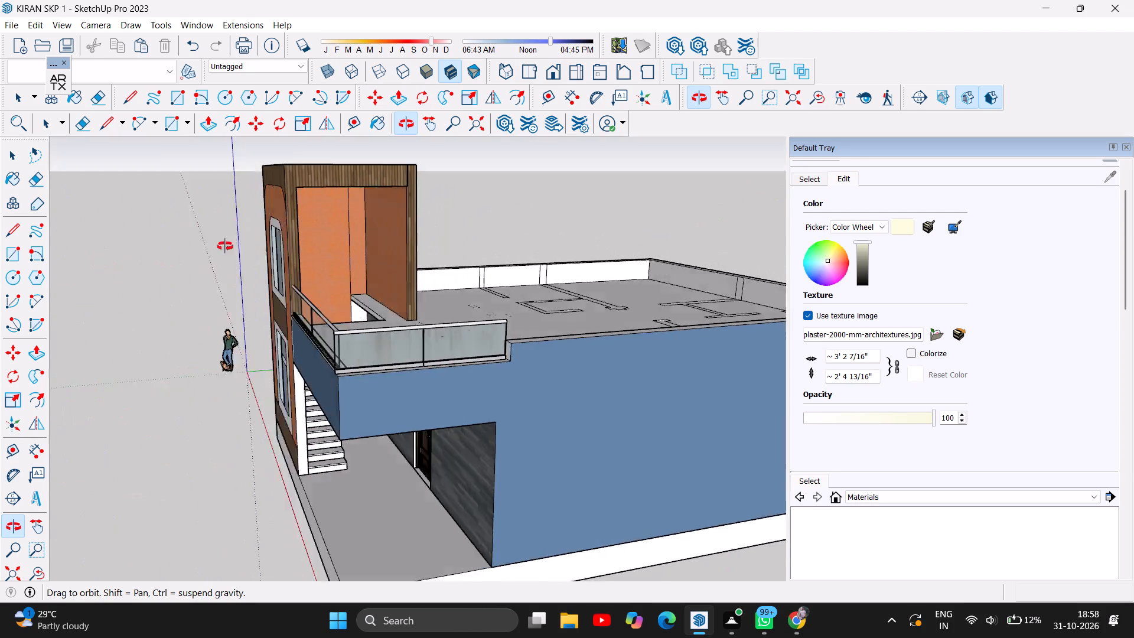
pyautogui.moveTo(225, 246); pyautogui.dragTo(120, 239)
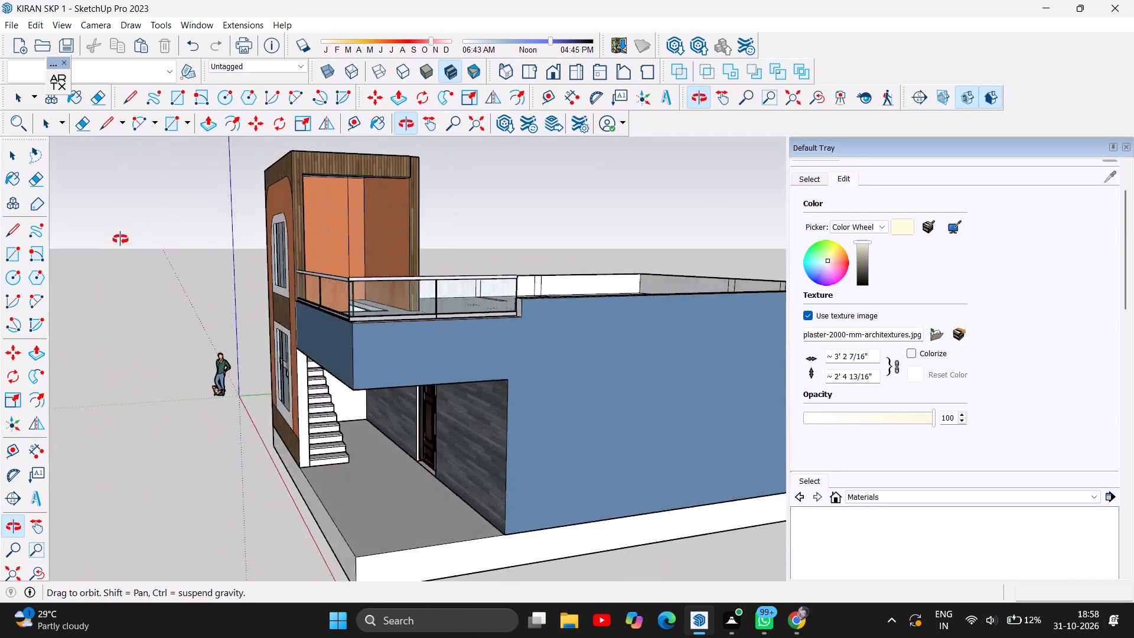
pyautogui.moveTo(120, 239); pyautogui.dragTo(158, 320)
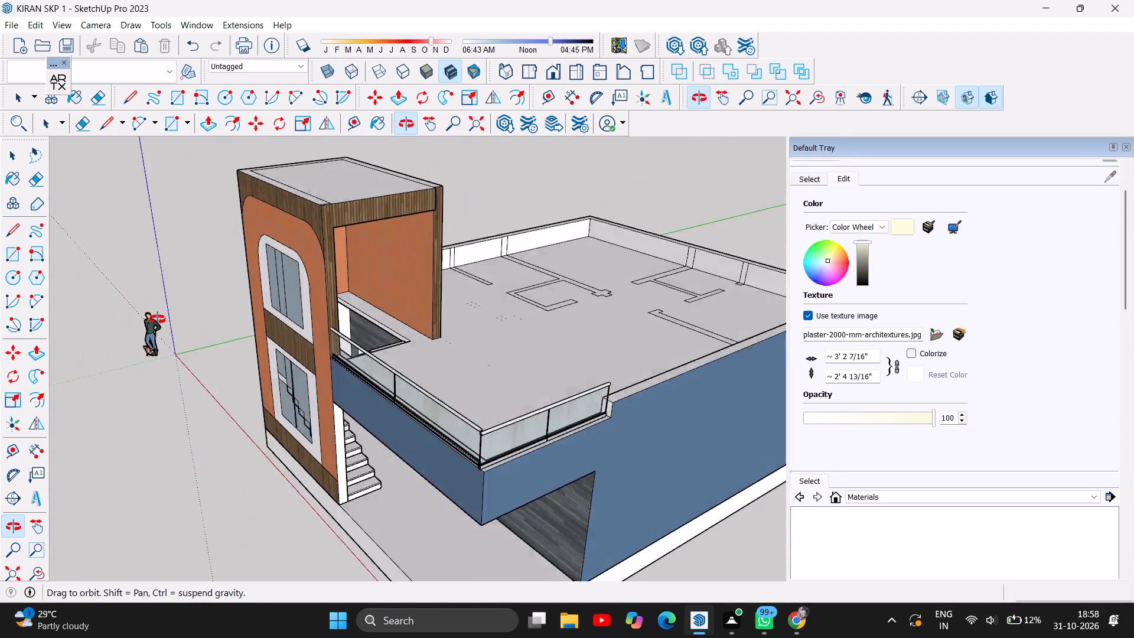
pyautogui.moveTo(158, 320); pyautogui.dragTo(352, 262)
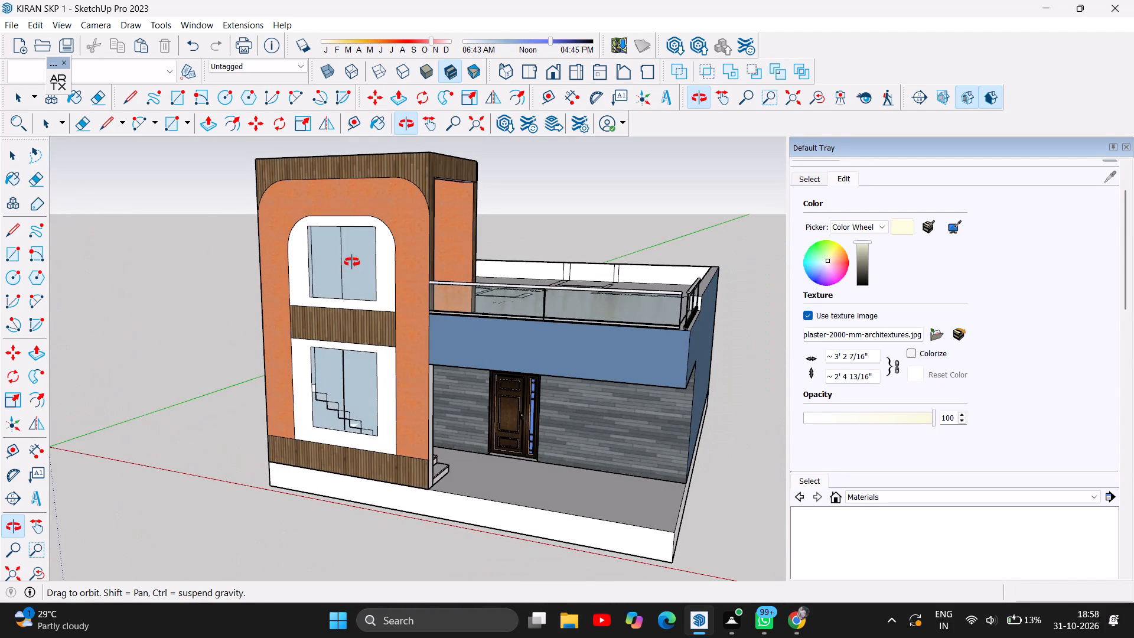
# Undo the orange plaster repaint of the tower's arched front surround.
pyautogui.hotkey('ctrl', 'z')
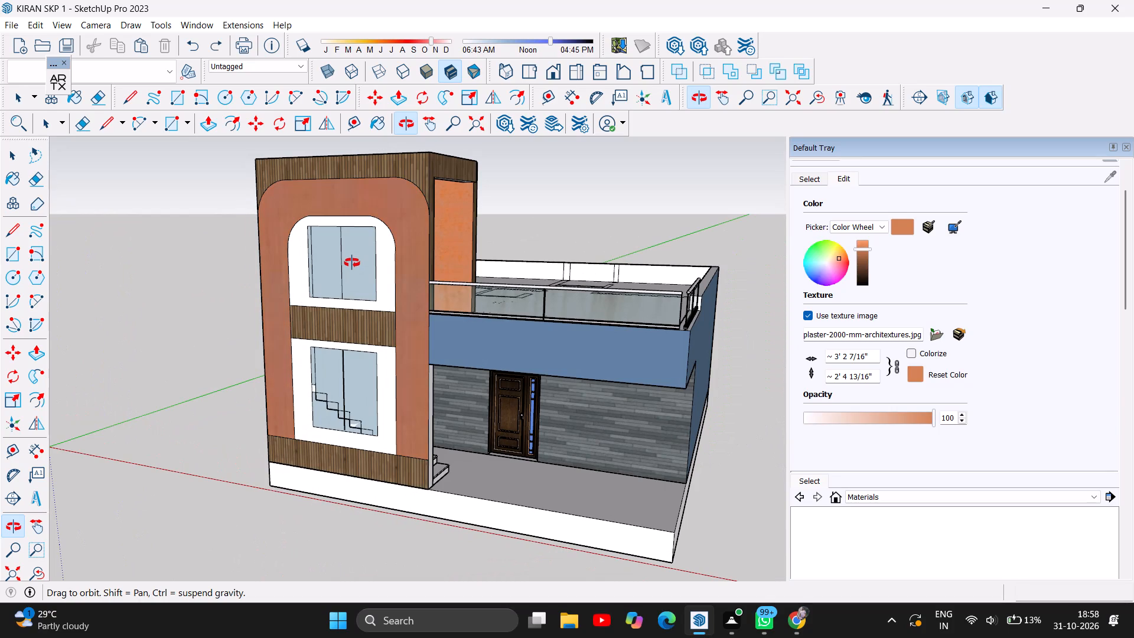
# Repaint the front-side and rear inner wall faces of the tower's roof-level room with the light grey streaked In Model material.
pyautogui.moveTo(354, 354); pyautogui.dragTo(5, 322)
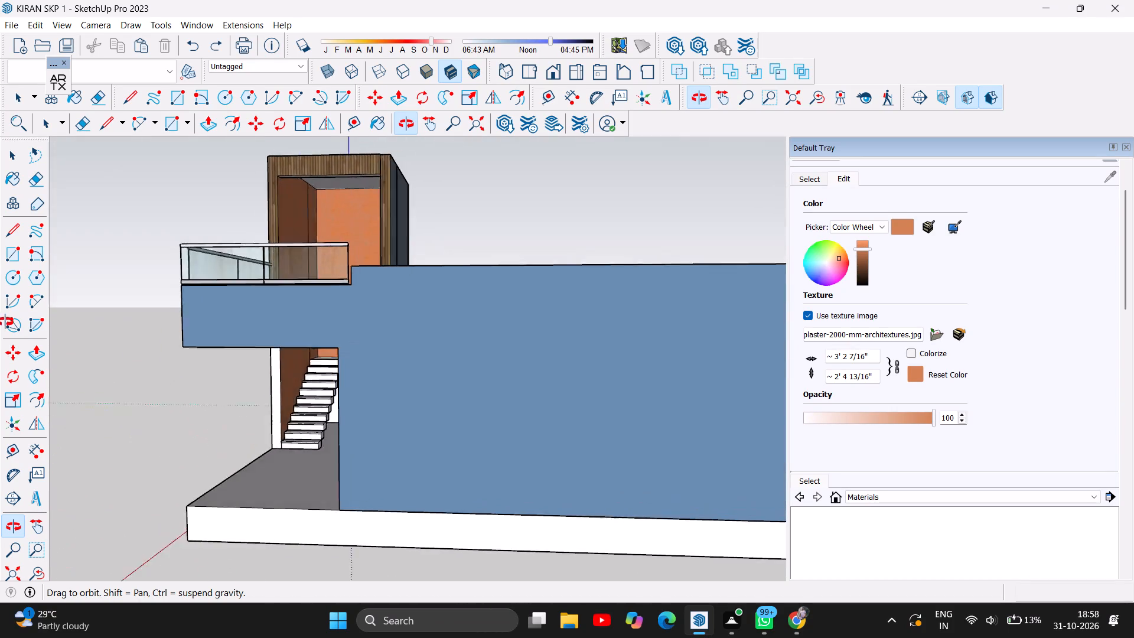
pyautogui.moveTo(5, 322); pyautogui.dragTo(7, 370)
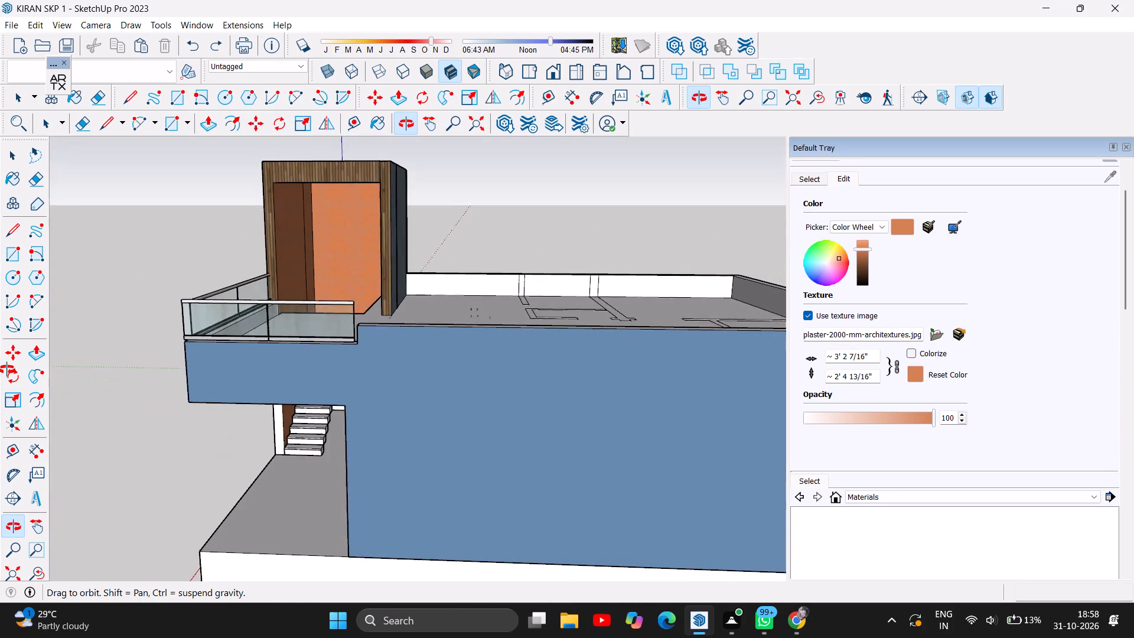
pyautogui.moveTo(7, 370); pyautogui.dragTo(0, 388)
pyautogui.click(799, 178)
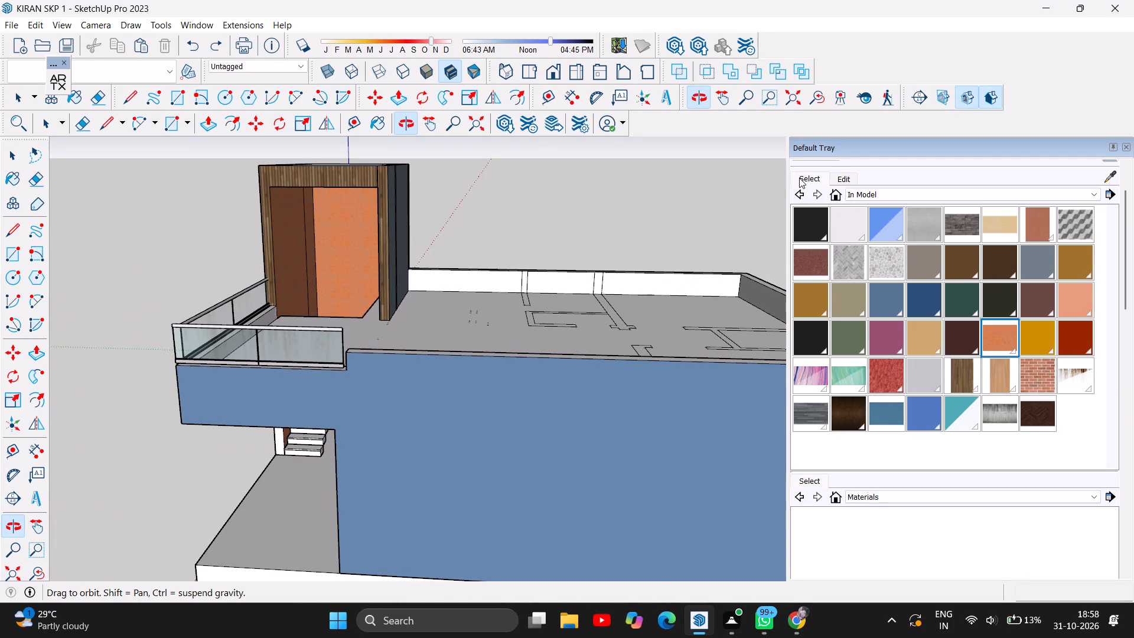
pyautogui.scroll(-1, 1032, 353)
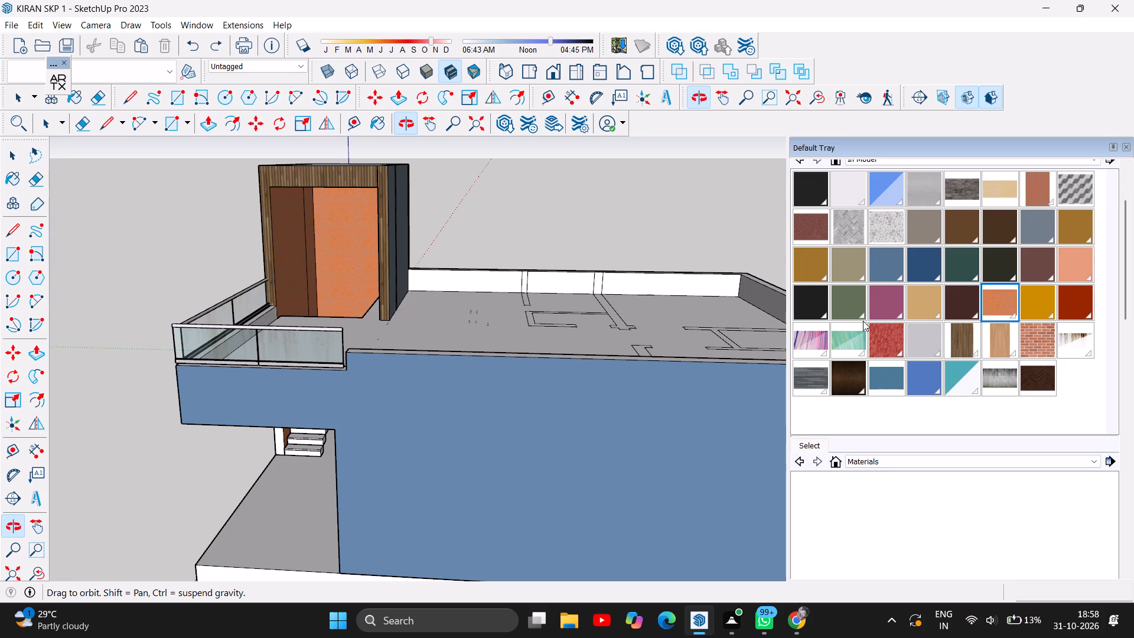
pyautogui.click(923, 330)
pyautogui.click(936, 224)
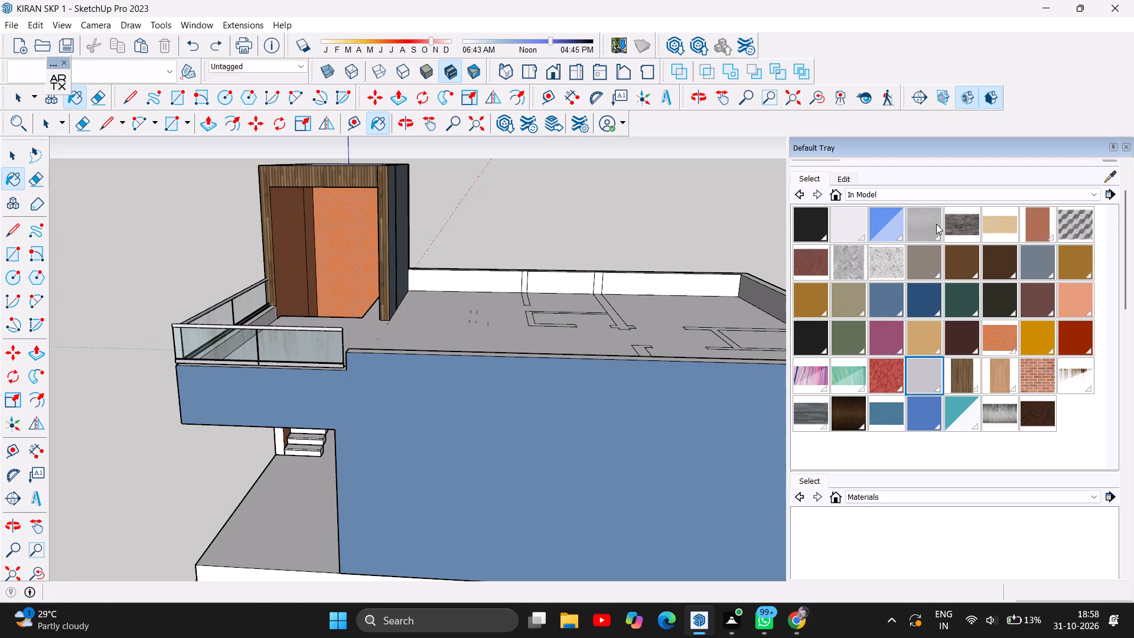
pyautogui.click(330, 227)
pyautogui.click(298, 232)
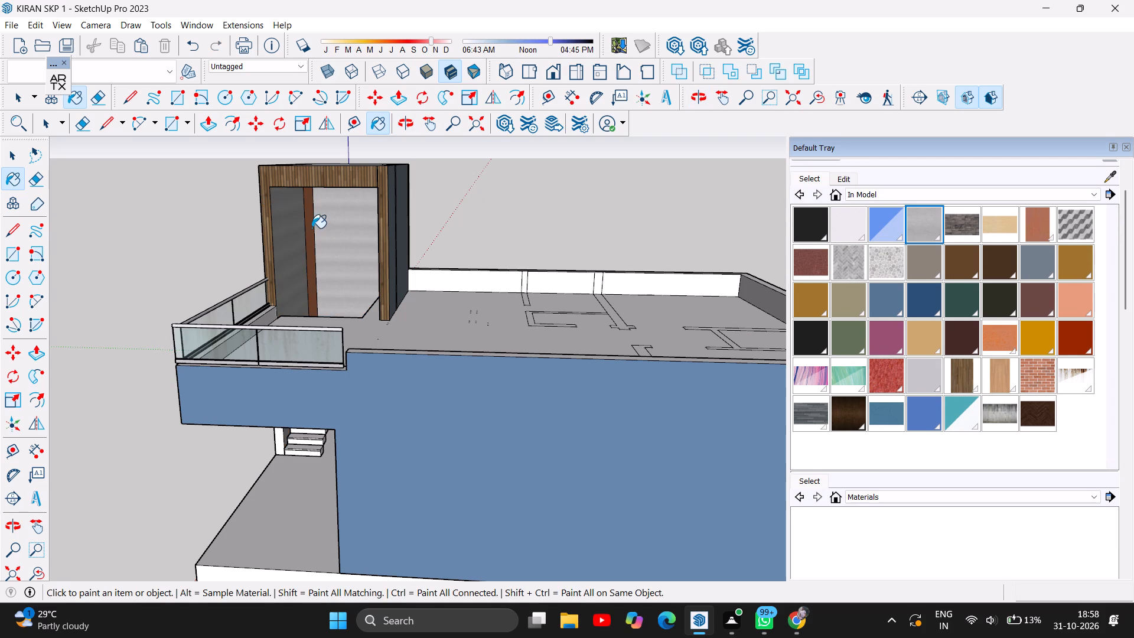
pyautogui.click(310, 229)
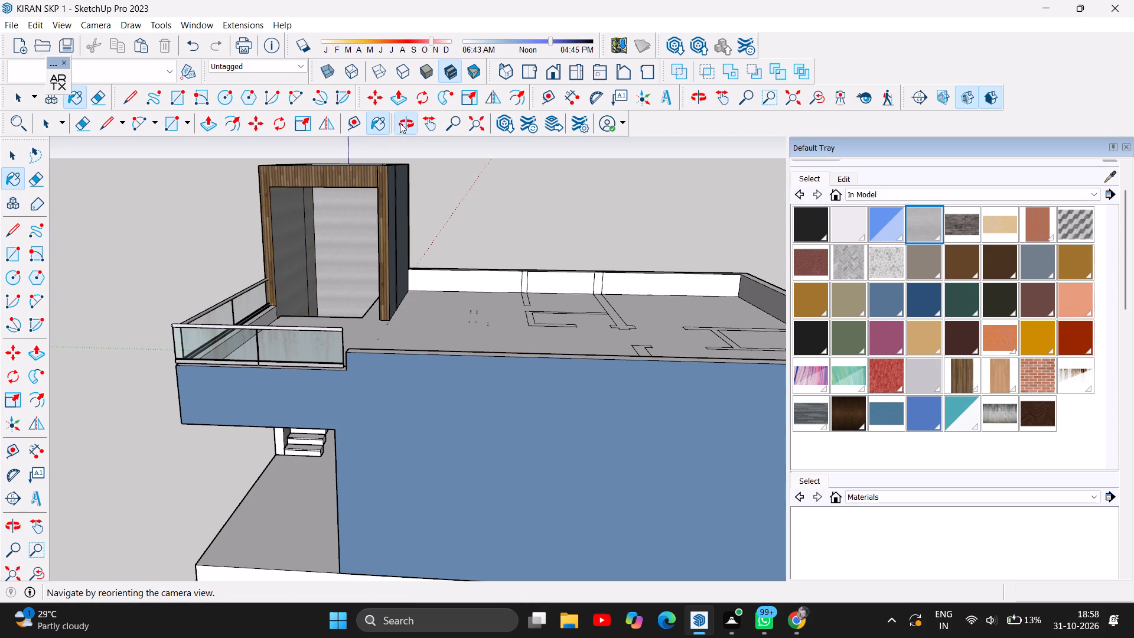
# Repaint the two remaining orange inner wall faces of the tower's roof-level room with the same light grey streaked material.
pyautogui.click(400, 123)
pyautogui.moveTo(282, 304); pyautogui.dragTo(478, 295)
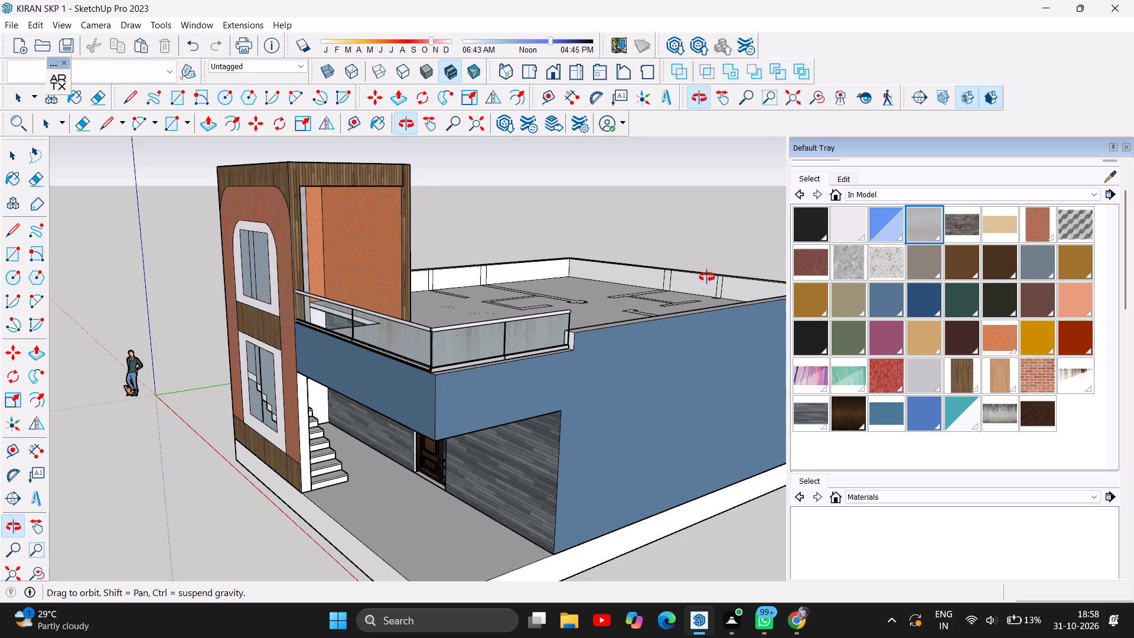
pyautogui.click(926, 223)
pyautogui.click(371, 240)
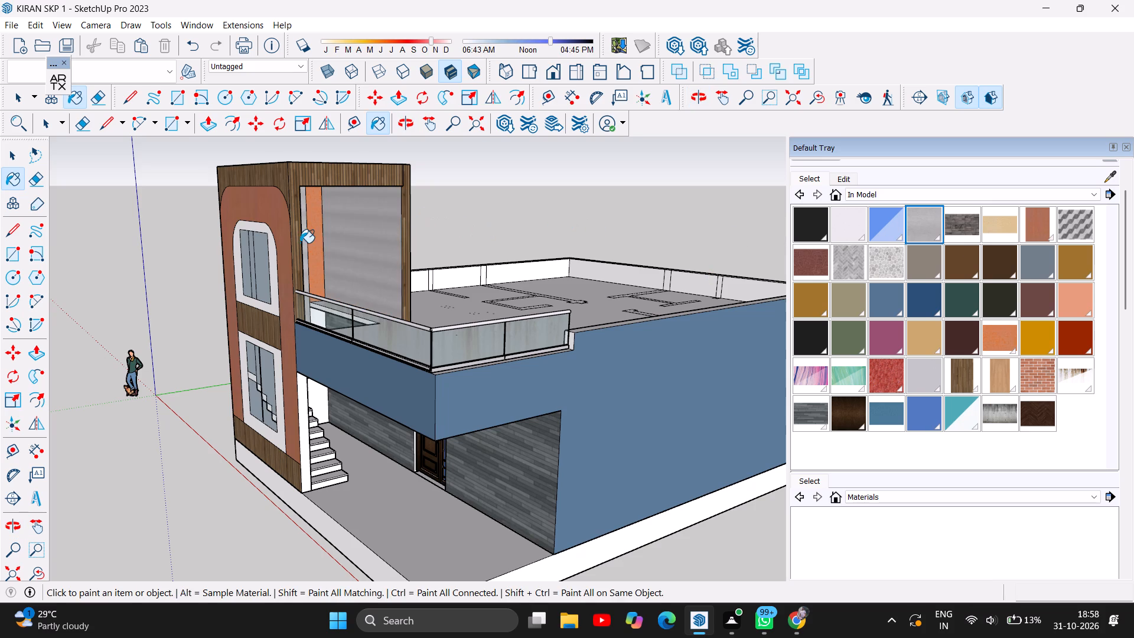
pyautogui.click(309, 235)
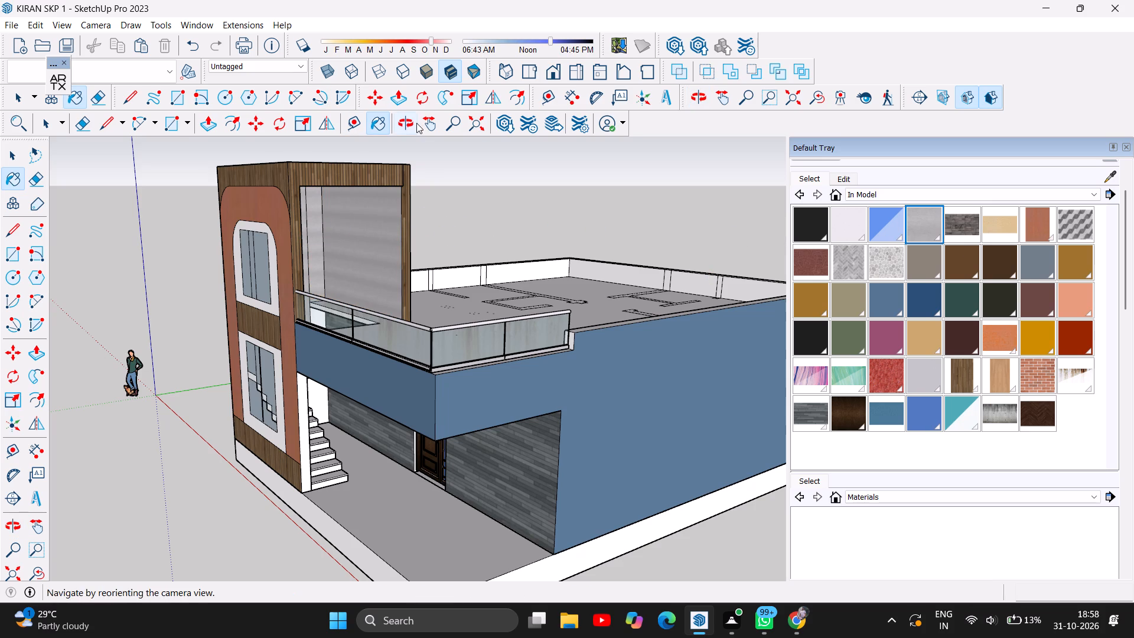
# Examine the grey tower room against the tower front, its glazed windows, the entrance facade and the blue side wall.
pyautogui.click(410, 125)
pyautogui.moveTo(360, 274); pyautogui.dragTo(733, 228)
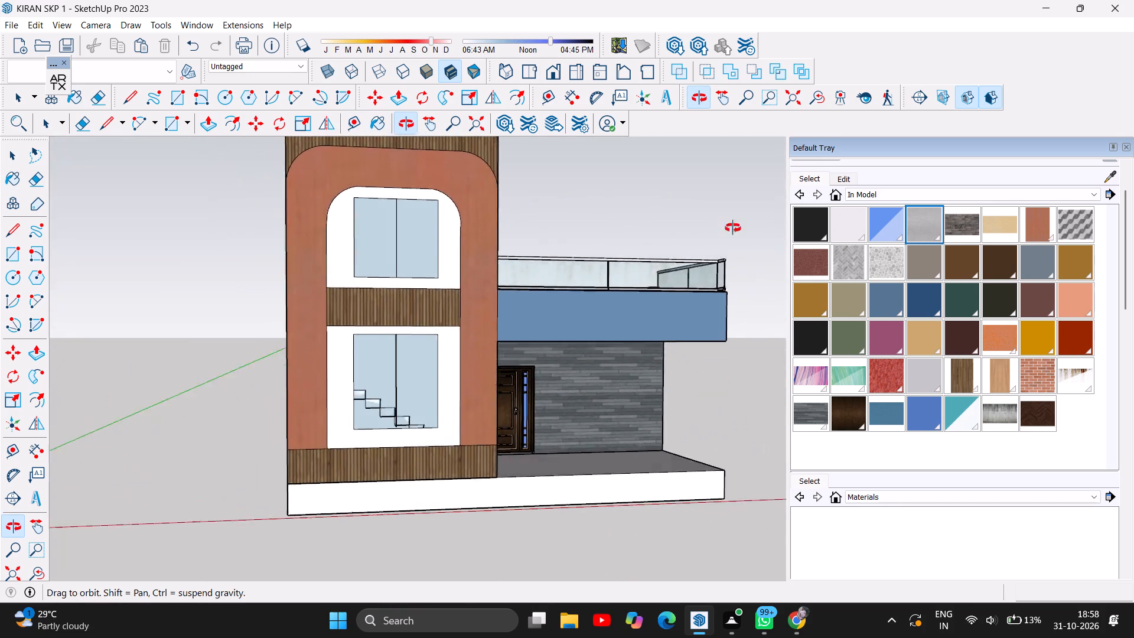
pyautogui.moveTo(733, 228); pyautogui.dragTo(227, 269)
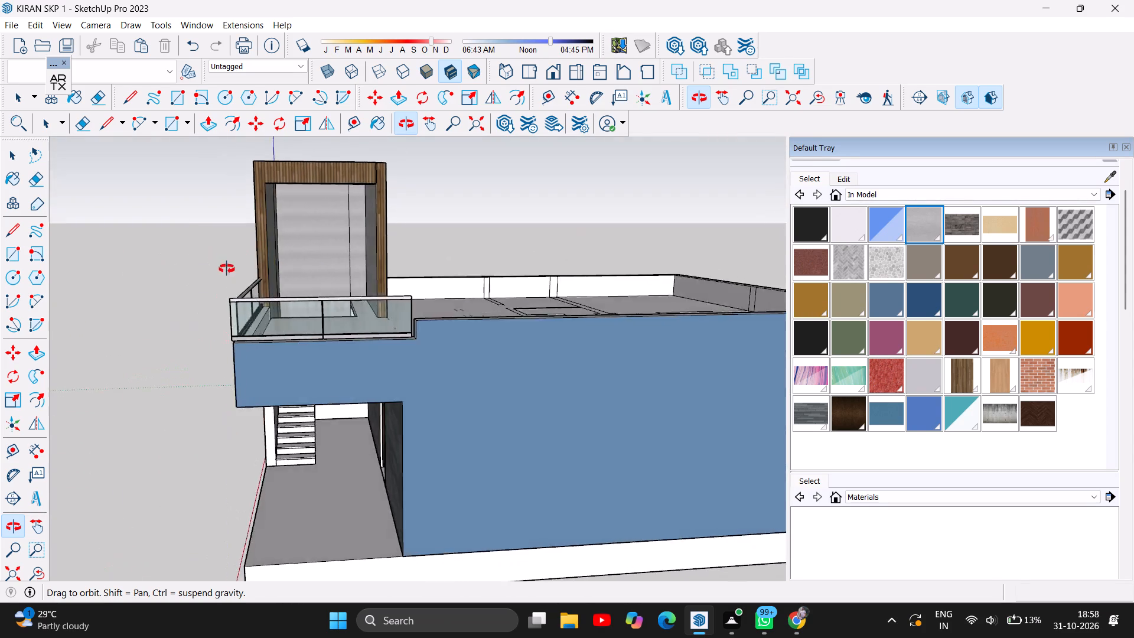
pyautogui.moveTo(227, 269); pyautogui.dragTo(638, 282)
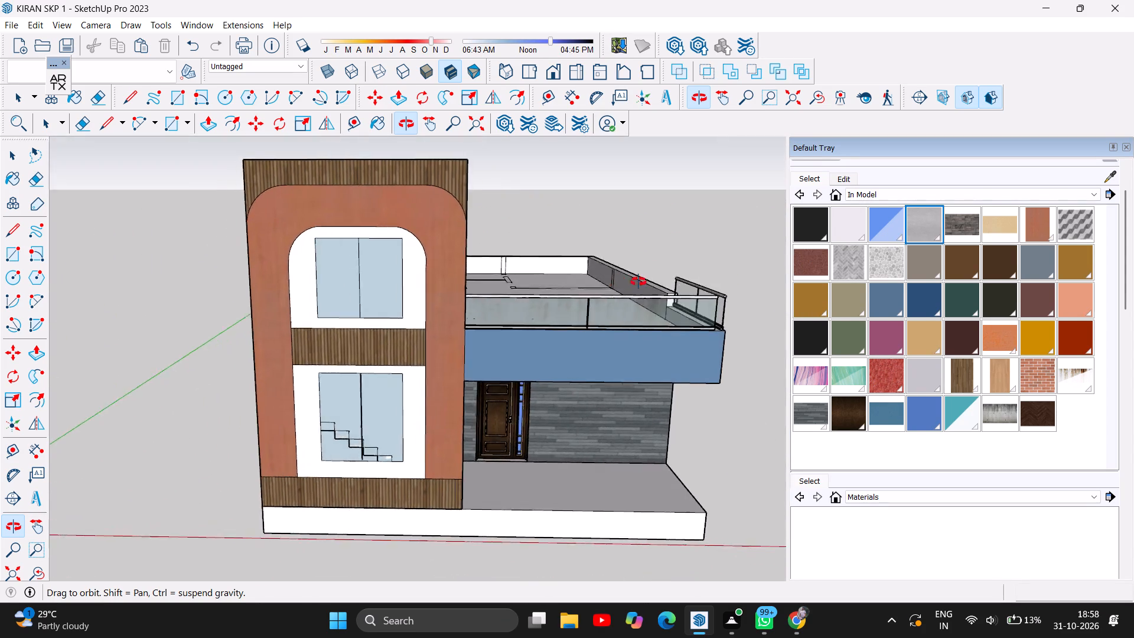
pyautogui.moveTo(638, 282); pyautogui.dragTo(594, 310)
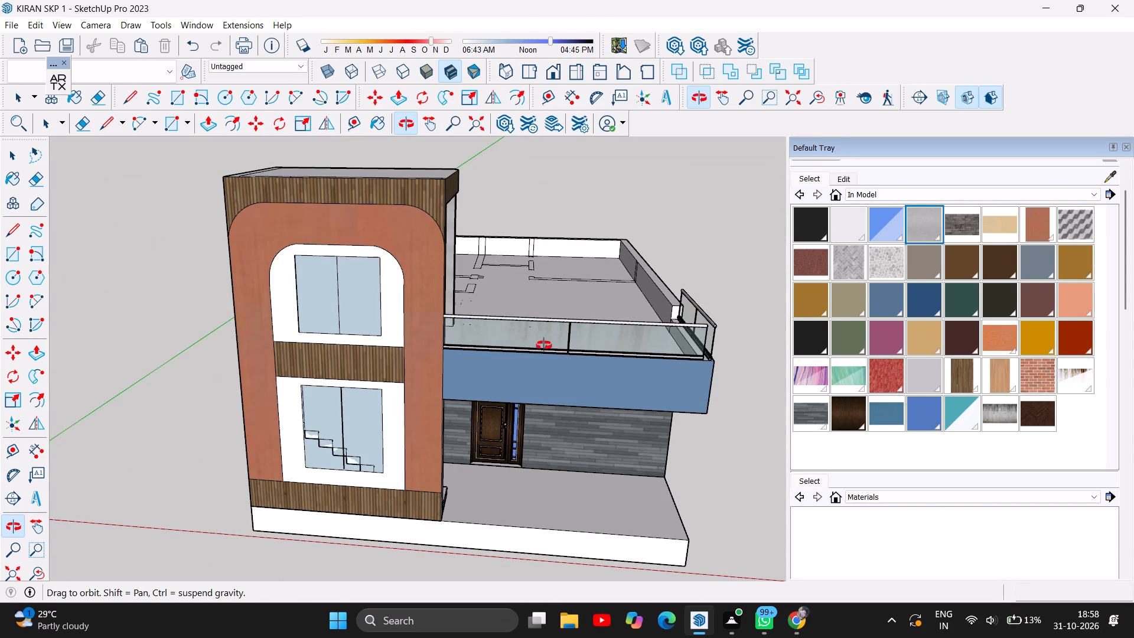
pyautogui.scroll(3, 325, 444)
pyautogui.scroll(1, 367, 419)
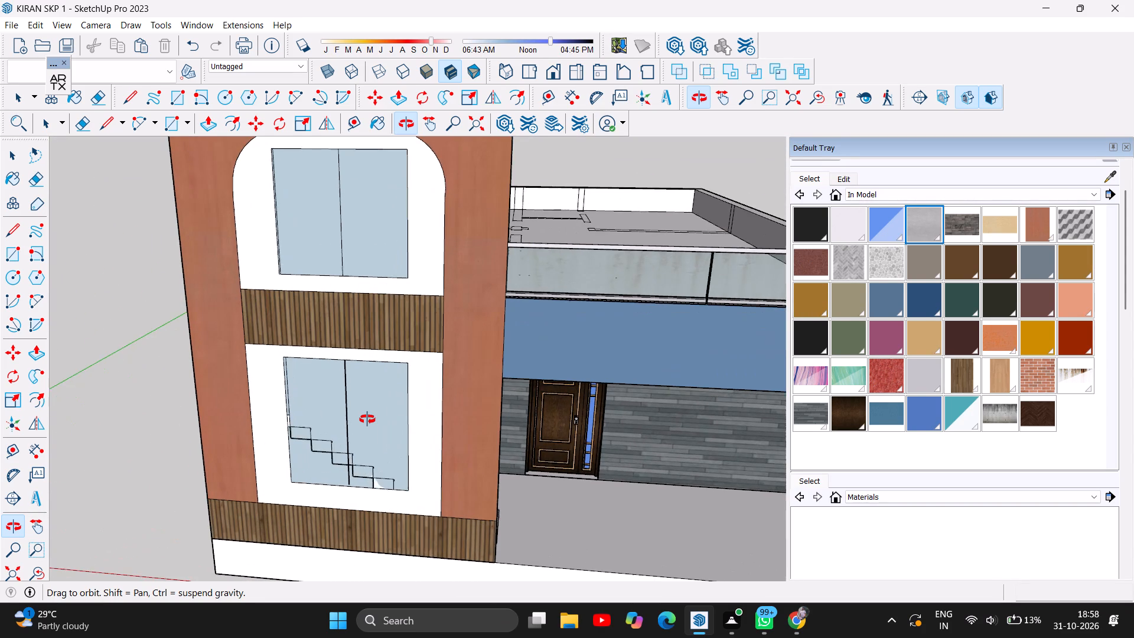
pyautogui.scroll(2, 372, 416)
pyautogui.scroll(-1, 373, 416)
pyautogui.scroll(-3, 444, 394)
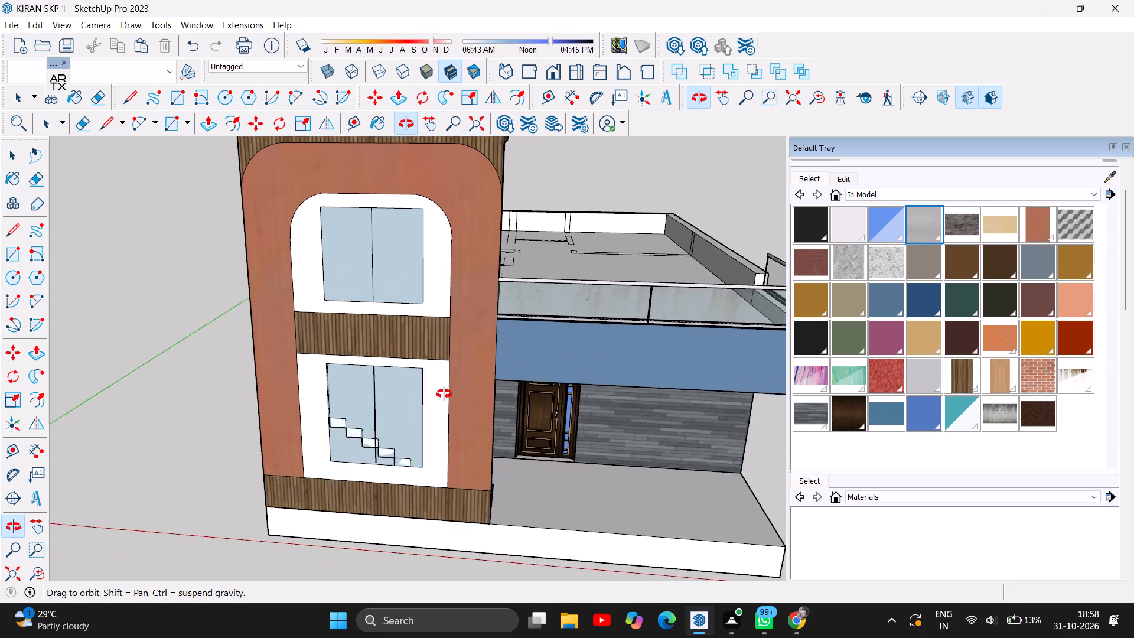
pyautogui.scroll(-2, 444, 394)
pyautogui.scroll(-4, 542, 448)
pyautogui.moveTo(696, 477); pyautogui.dragTo(657, 461)
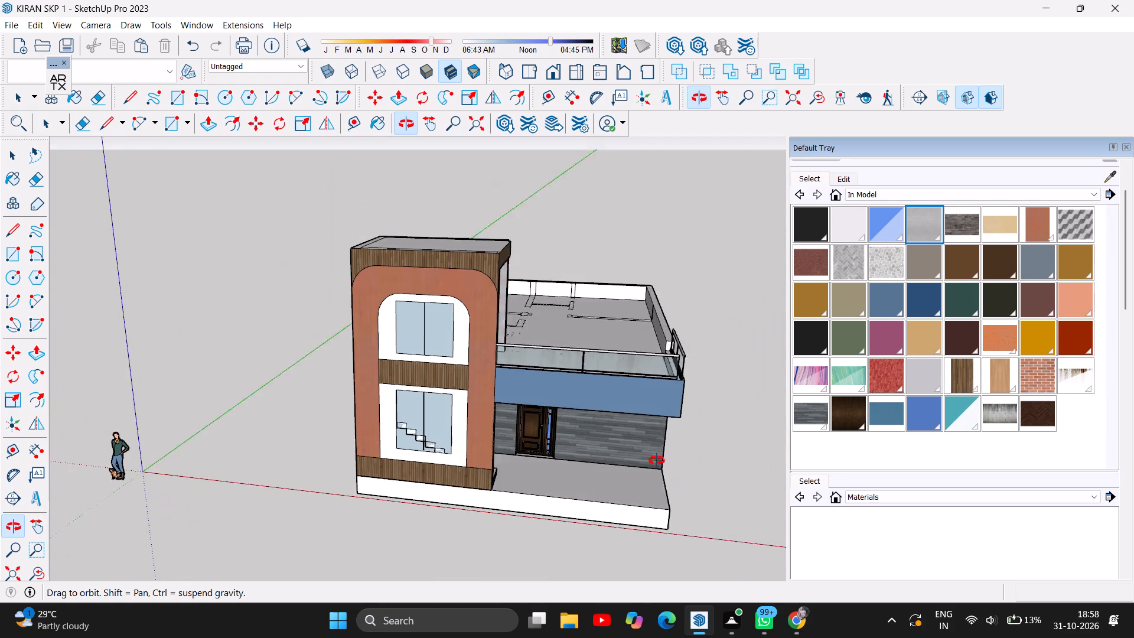
pyautogui.moveTo(657, 461); pyautogui.dragTo(279, 432)
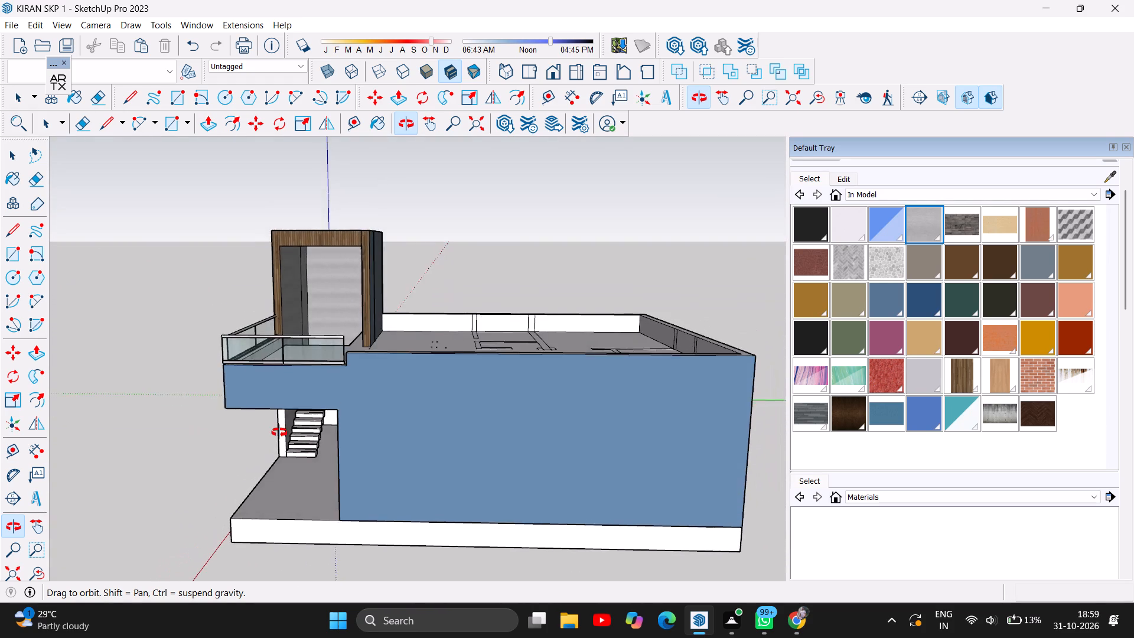
# Examine the staircase and entrance passage beneath the balcony up close.
pyautogui.moveTo(279, 432); pyautogui.dragTo(316, 408)
pyautogui.scroll(2, 291, 421)
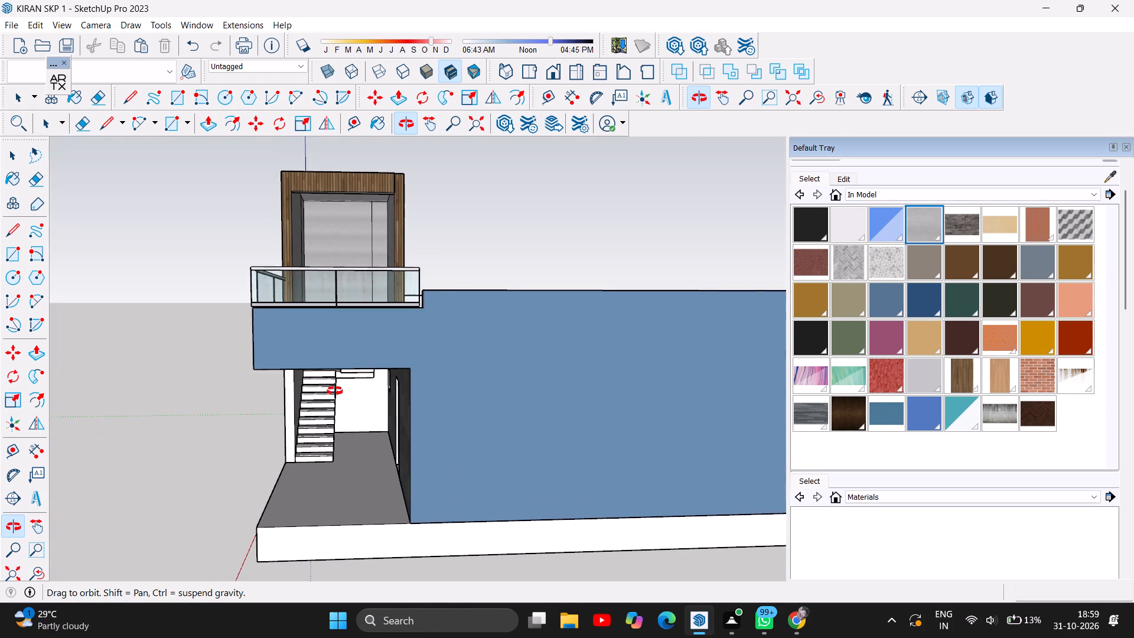
pyautogui.scroll(10, 310, 410)
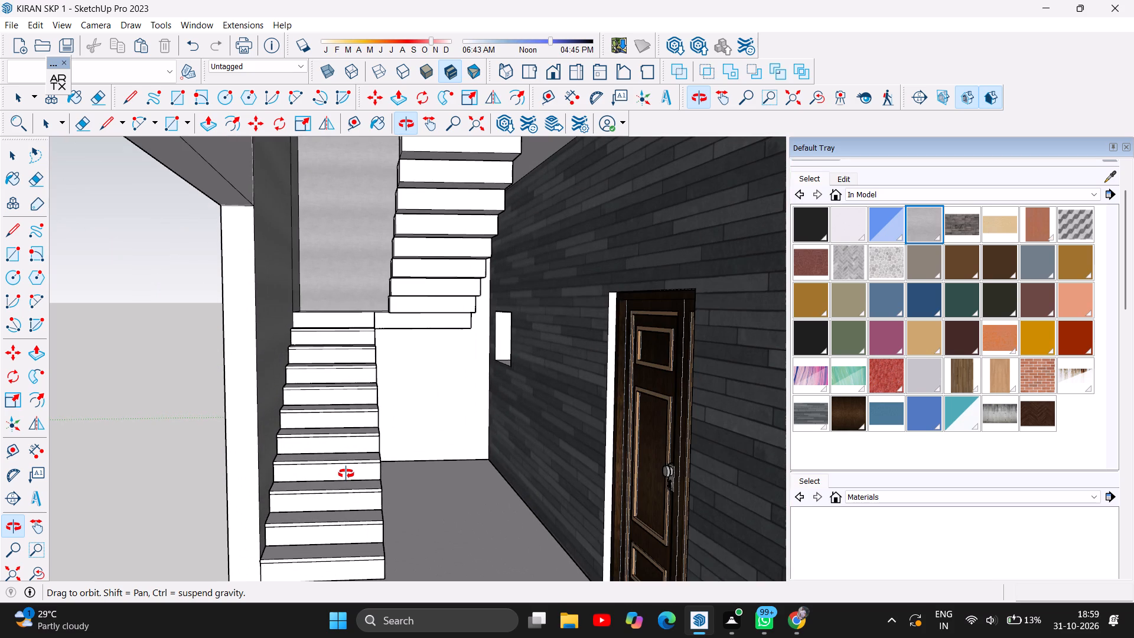
pyautogui.moveTo(328, 506); pyautogui.dragTo(336, 565)
pyautogui.click(336, 565)
pyautogui.moveTo(336, 562); pyautogui.dragTo(347, 419)
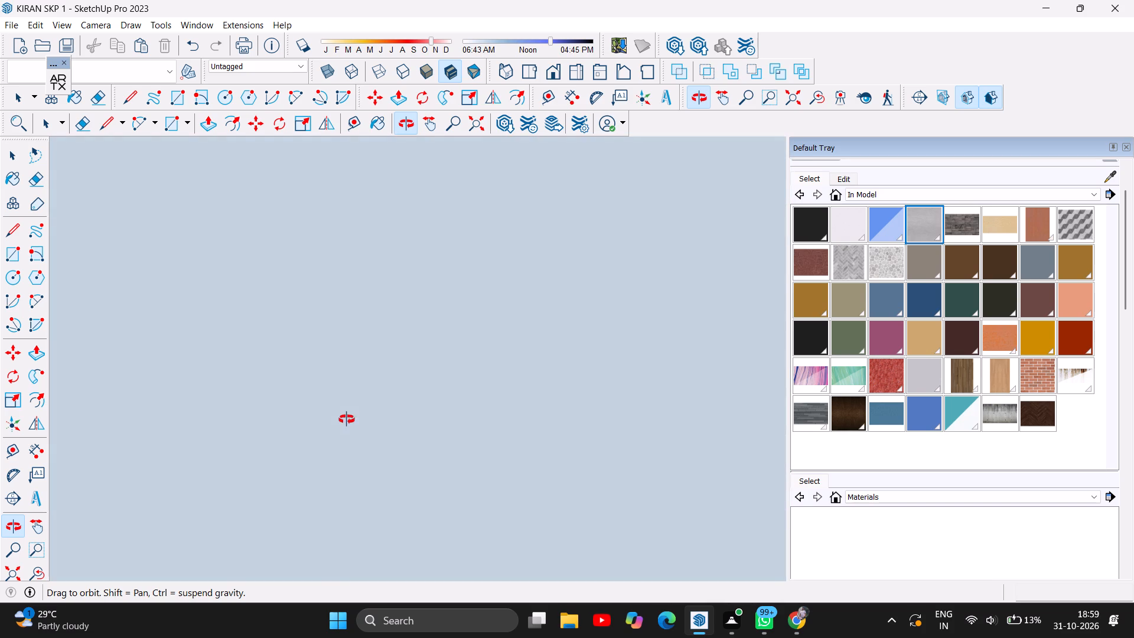
pyautogui.moveTo(347, 419); pyautogui.dragTo(348, 405)
pyautogui.moveTo(310, 516); pyautogui.dragTo(517, 389)
pyautogui.scroll(-3, 521, 389)
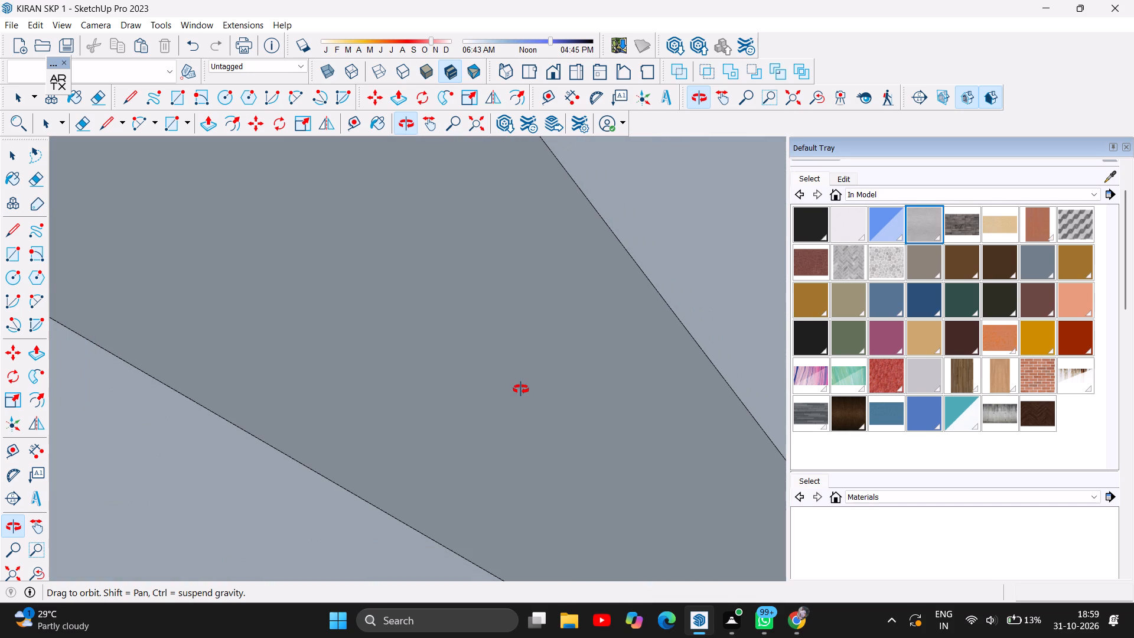
pyautogui.scroll(1, 521, 390)
pyautogui.scroll(-2, 521, 390)
pyautogui.scroll(-4, 528, 548)
pyautogui.scroll(-7, 533, 418)
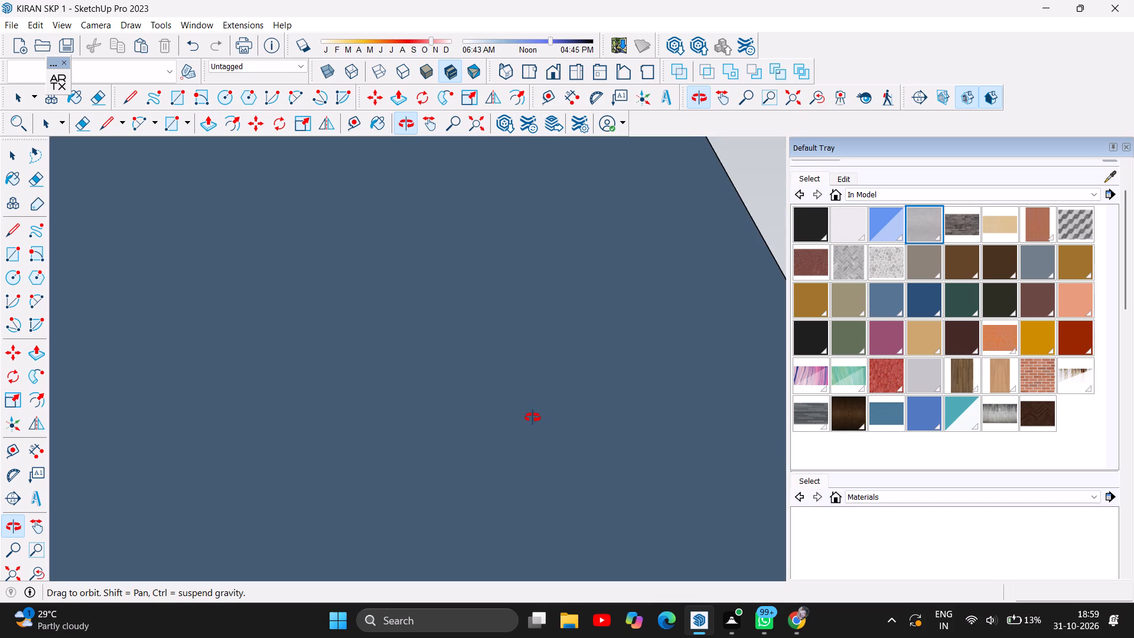
pyautogui.scroll(1, 533, 418)
pyautogui.scroll(-3, 533, 418)
pyautogui.scroll(-13, 377, 441)
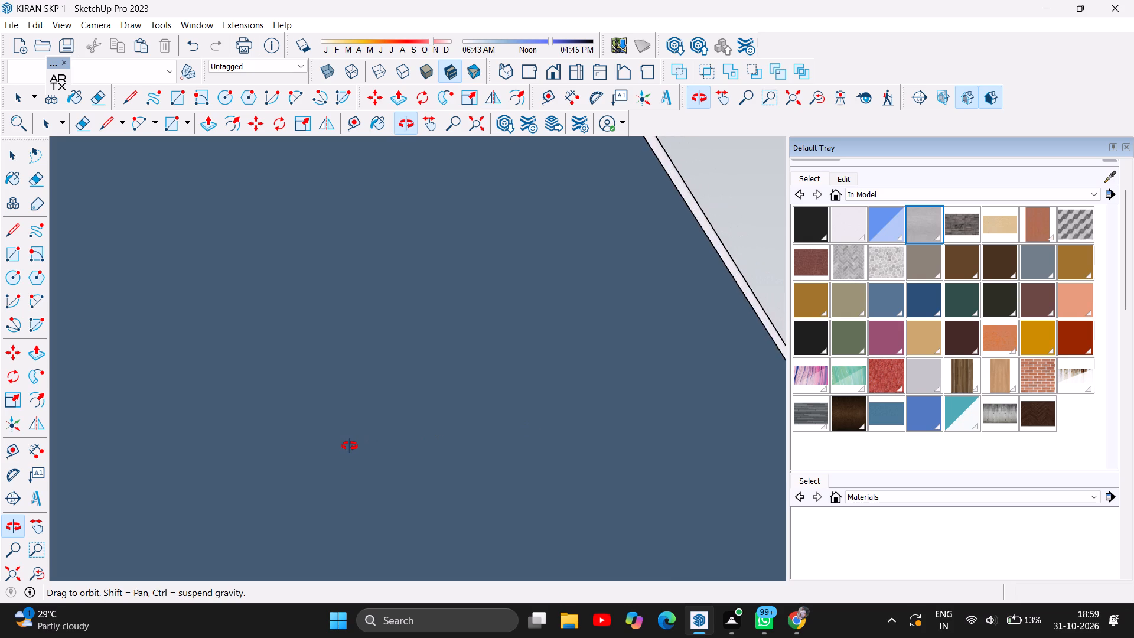
pyautogui.scroll(-18, 350, 446)
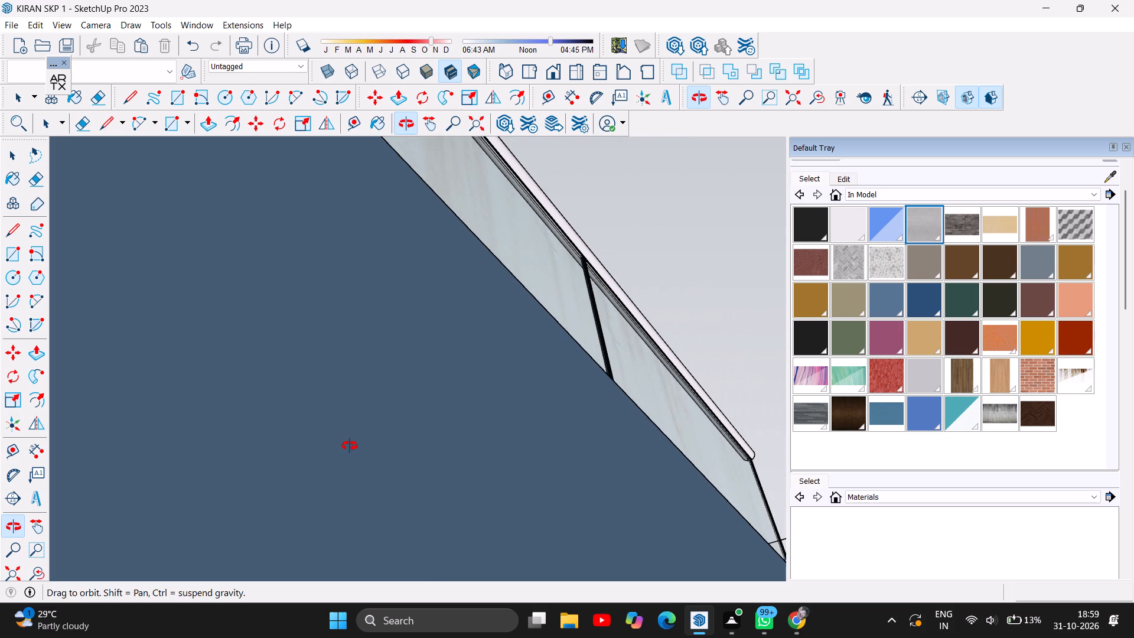
pyautogui.scroll(-20, 429, 411)
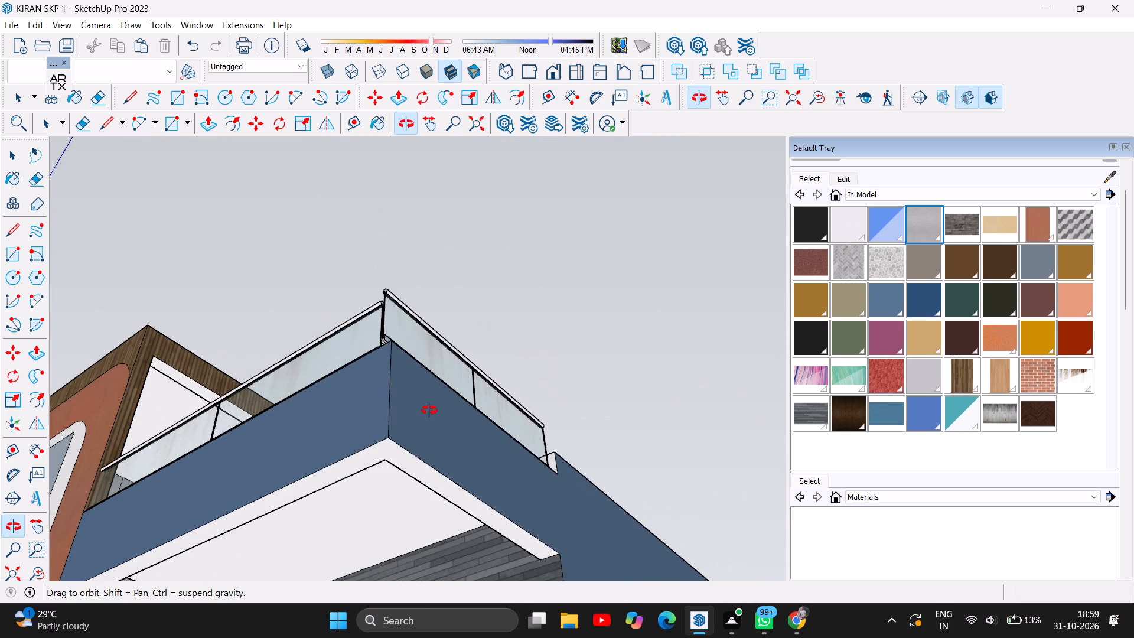
# Scale the side glass railing at the balcony's outer corner to 0.97 along the blue axis.
pyautogui.scroll(-1, 429, 411)
pyautogui.moveTo(394, 398); pyautogui.dragTo(422, 543)
pyautogui.scroll(5, 429, 456)
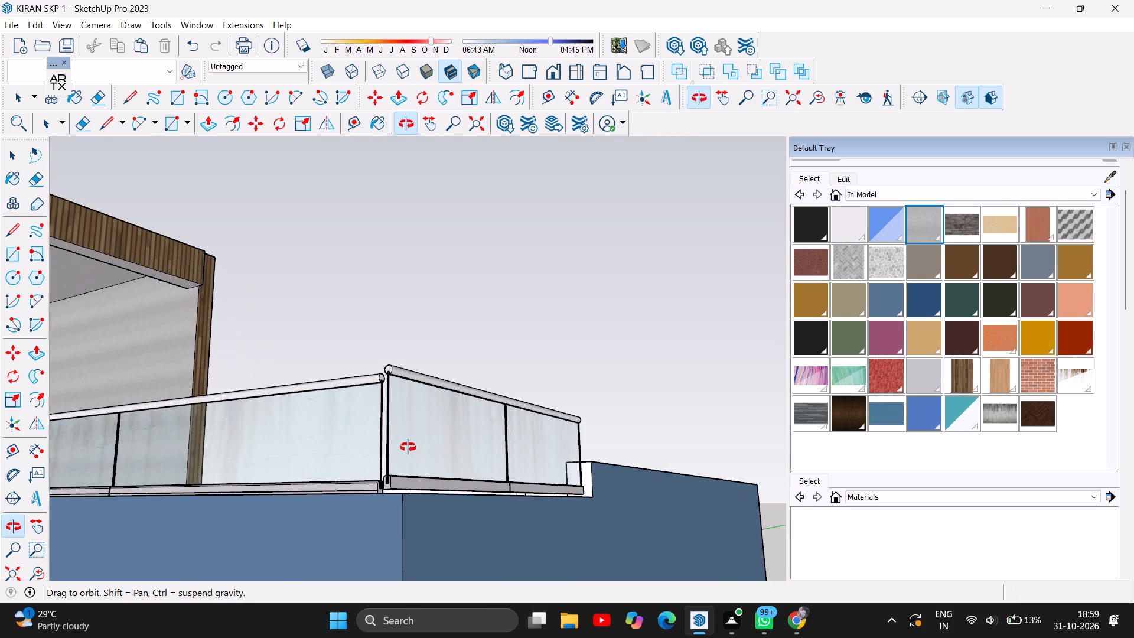
pyautogui.moveTo(371, 451); pyautogui.dragTo(394, 531)
pyautogui.scroll(5, 444, 532)
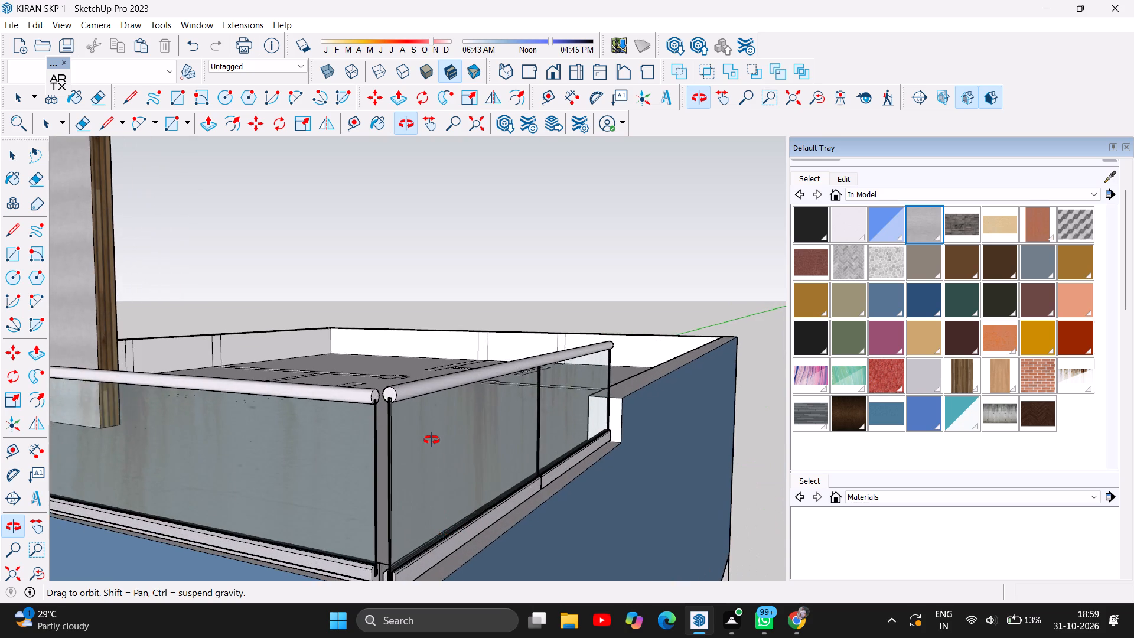
pyautogui.scroll(3, 432, 440)
pyautogui.click(15, 152)
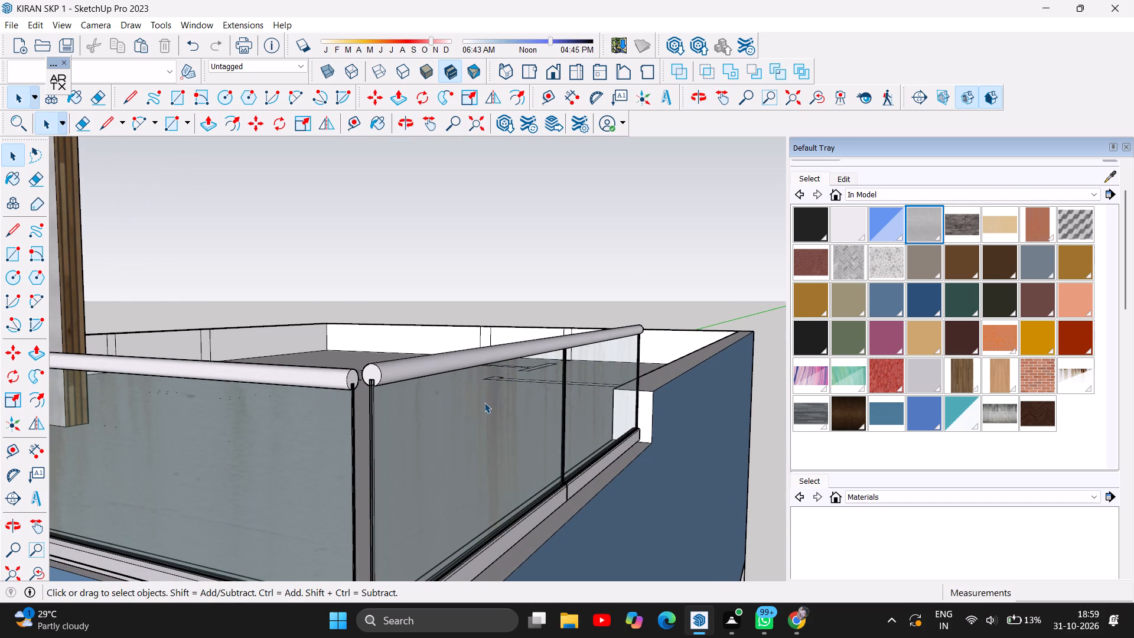
pyautogui.click(484, 402)
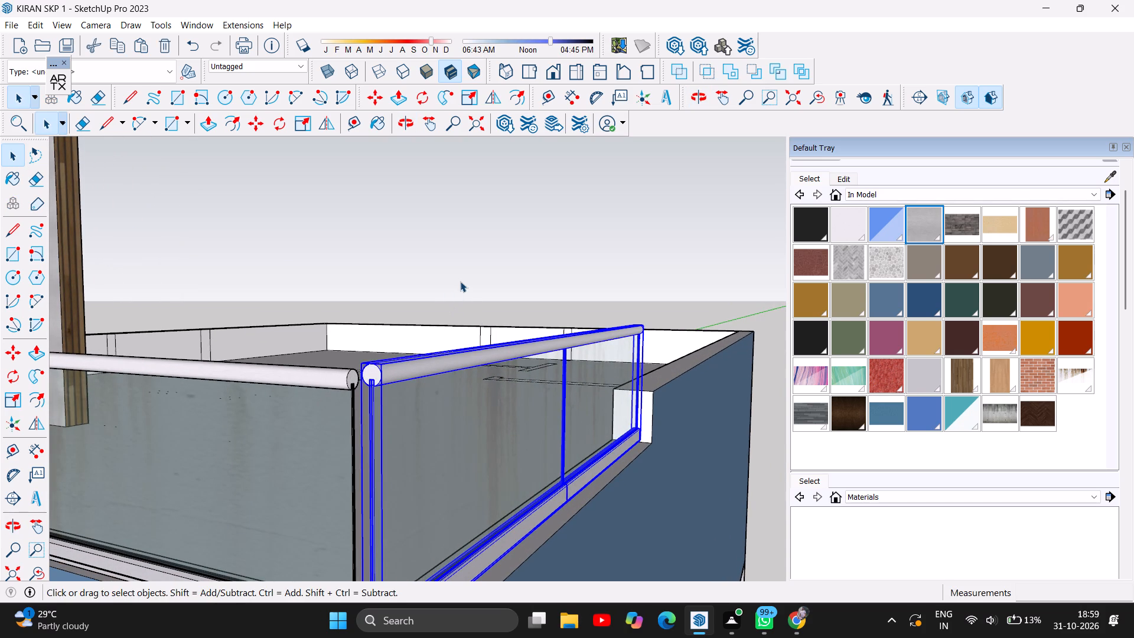
pyautogui.click(405, 124)
pyautogui.moveTo(460, 336); pyautogui.dragTo(467, 349)
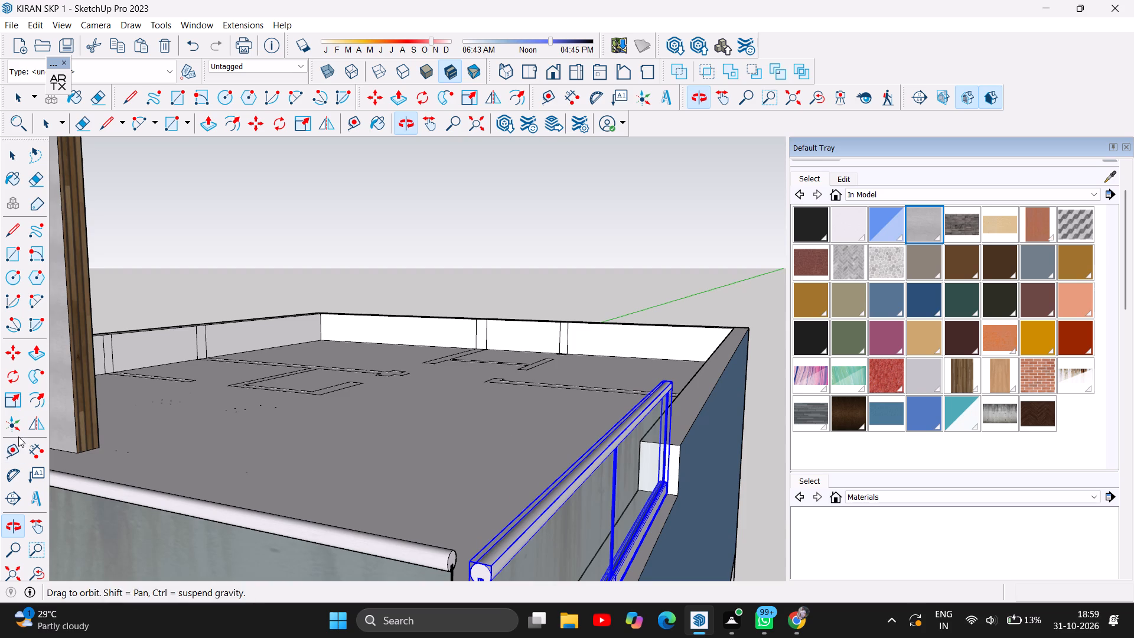
pyautogui.click(10, 398)
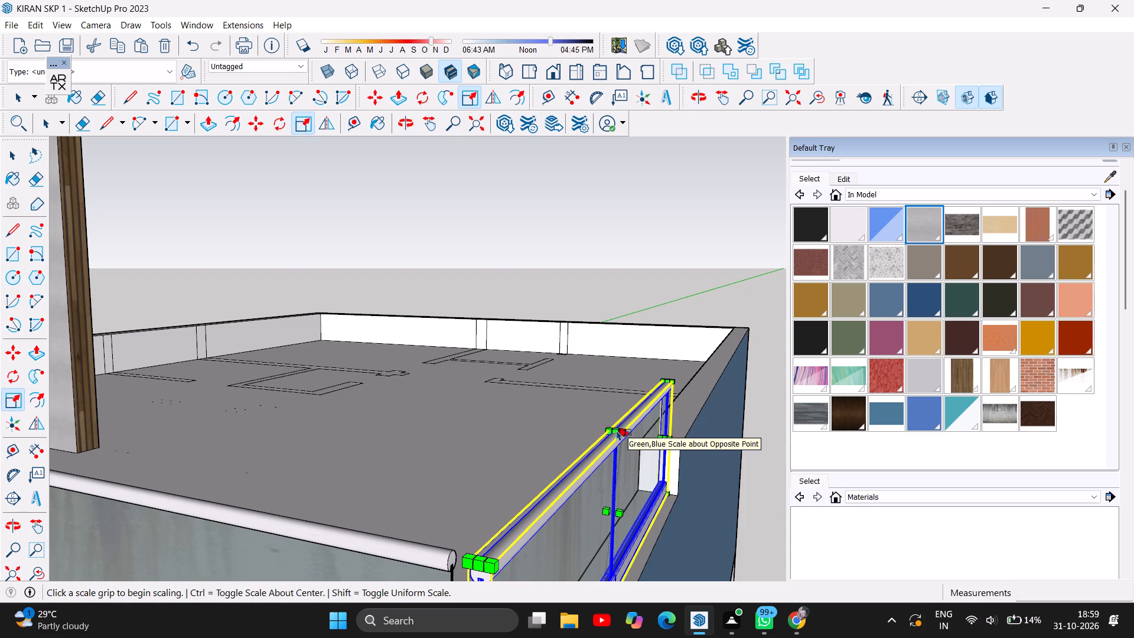
pyautogui.moveTo(615, 429); pyautogui.dragTo(615, 435)
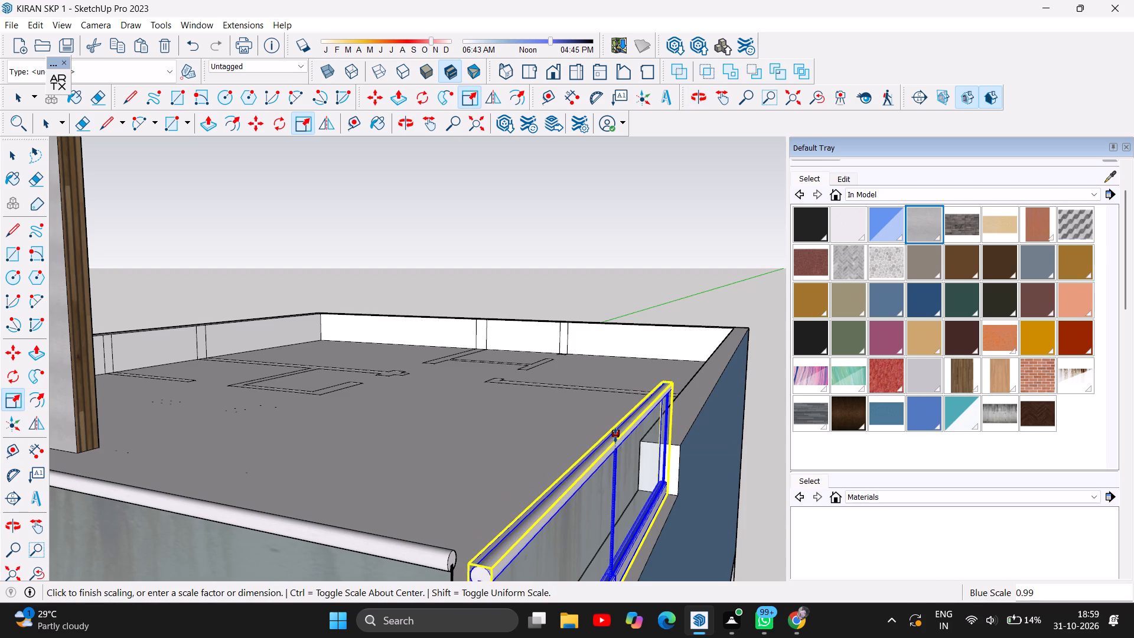
pyautogui.moveTo(615, 435); pyautogui.dragTo(615, 437)
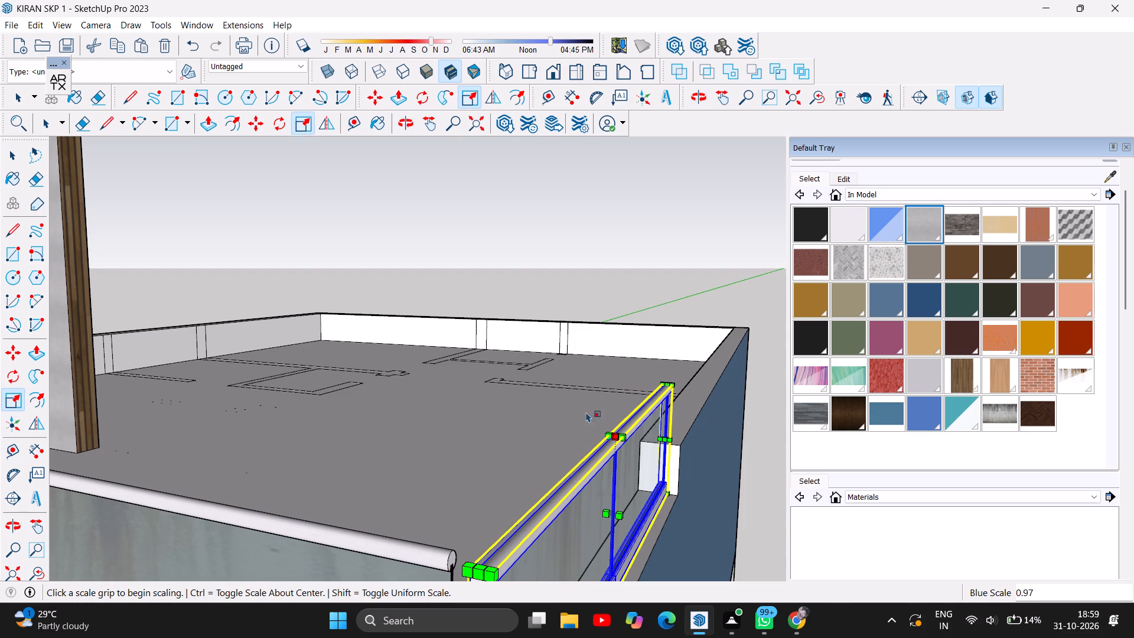
# Scale the same side glass railing to 0.96 along the red axis.
pyautogui.scroll(-3, 623, 372)
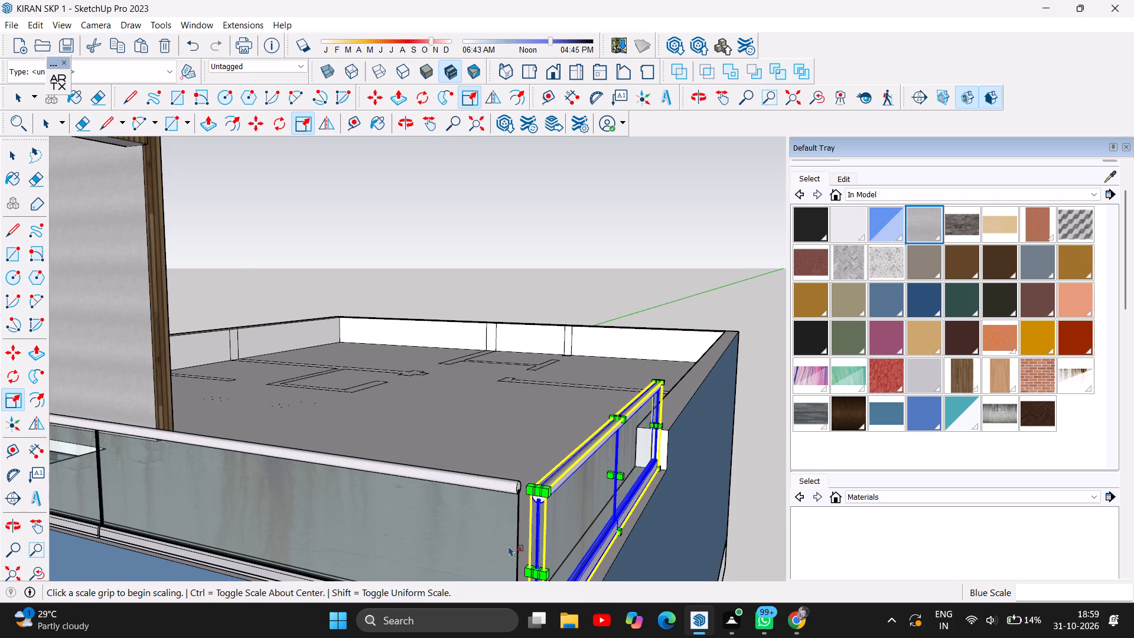
pyautogui.scroll(-3, 573, 380)
pyautogui.scroll(2, 558, 470)
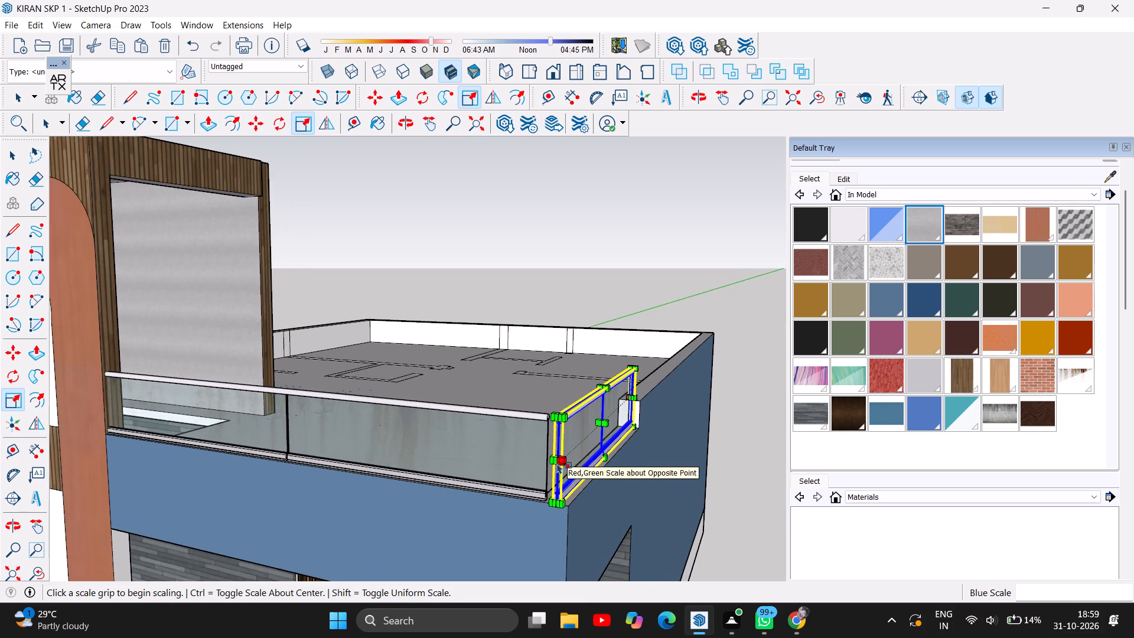
pyautogui.scroll(7, 563, 449)
pyautogui.moveTo(552, 473); pyautogui.dragTo(558, 467)
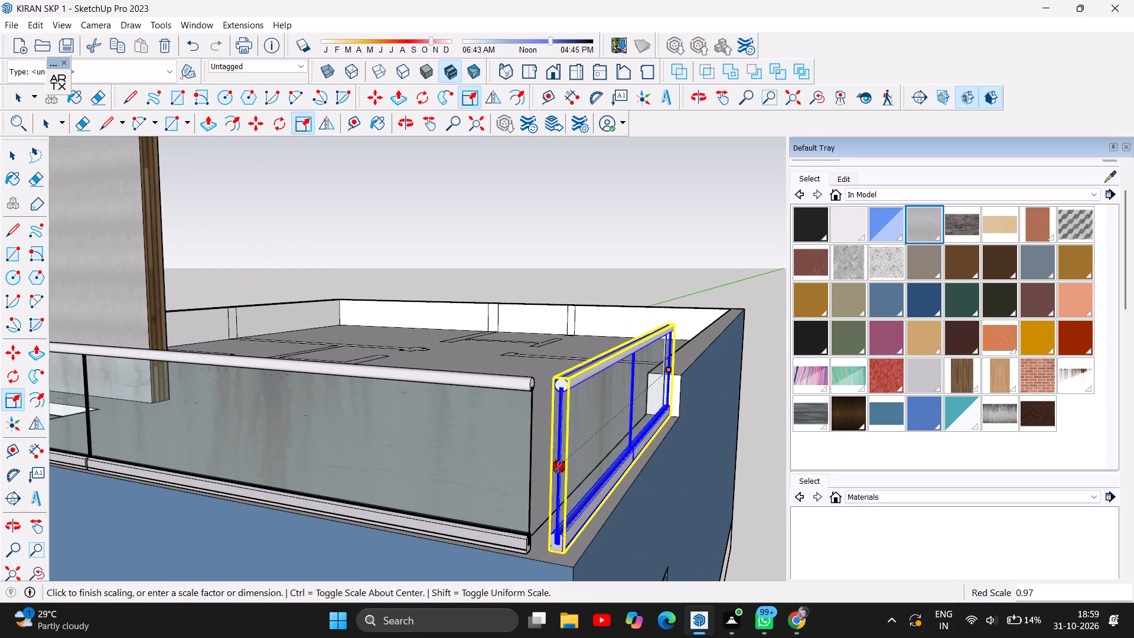
pyautogui.moveTo(558, 467); pyautogui.dragTo(565, 466)
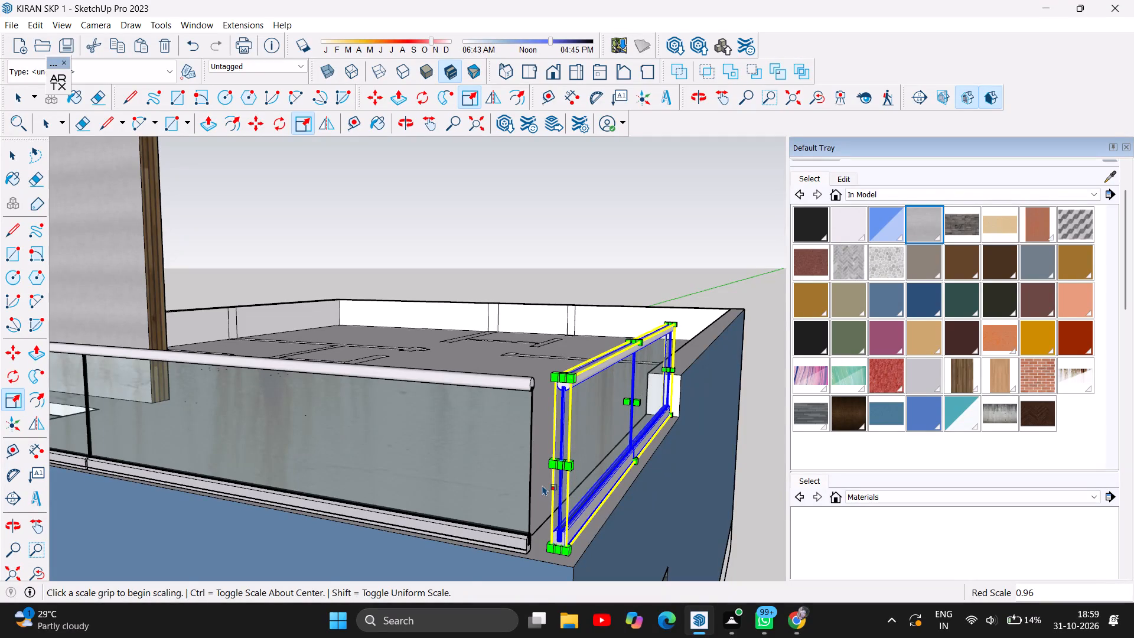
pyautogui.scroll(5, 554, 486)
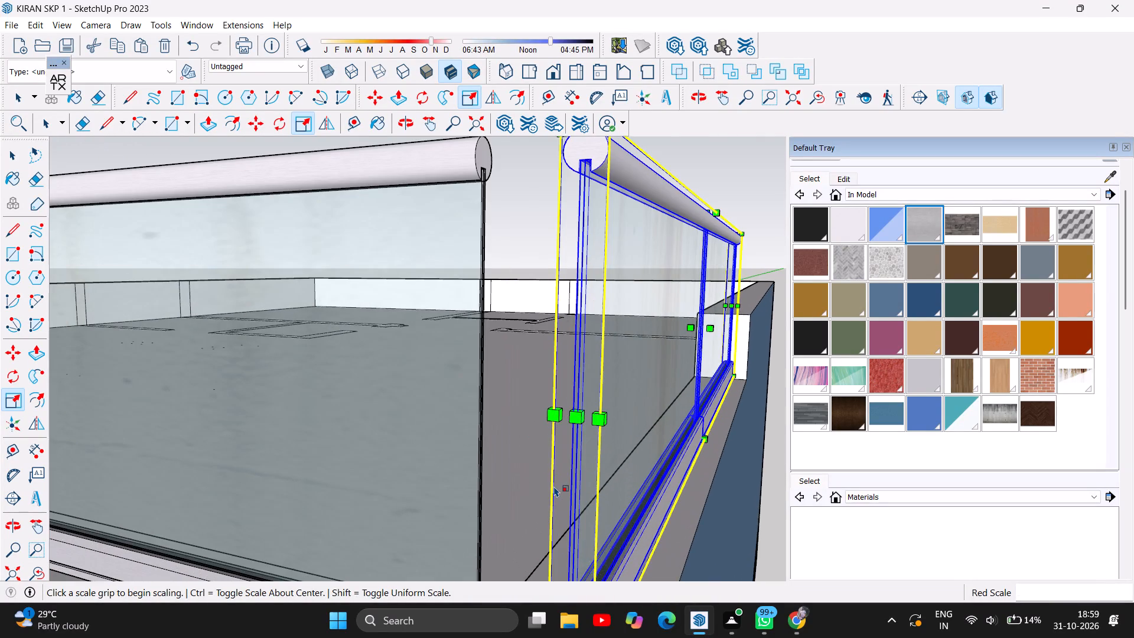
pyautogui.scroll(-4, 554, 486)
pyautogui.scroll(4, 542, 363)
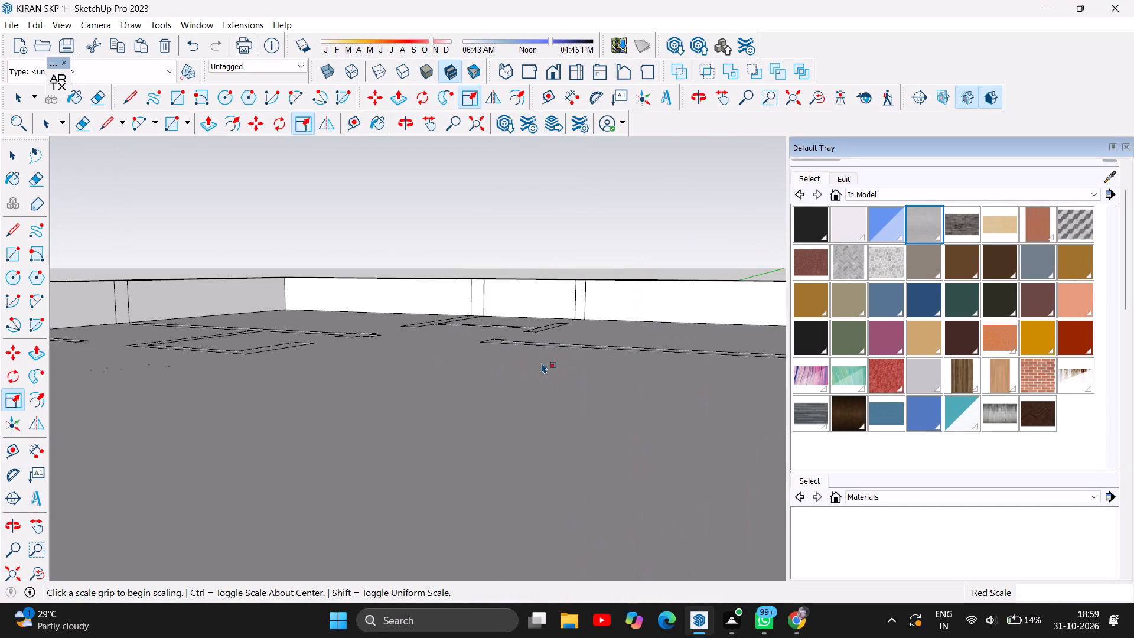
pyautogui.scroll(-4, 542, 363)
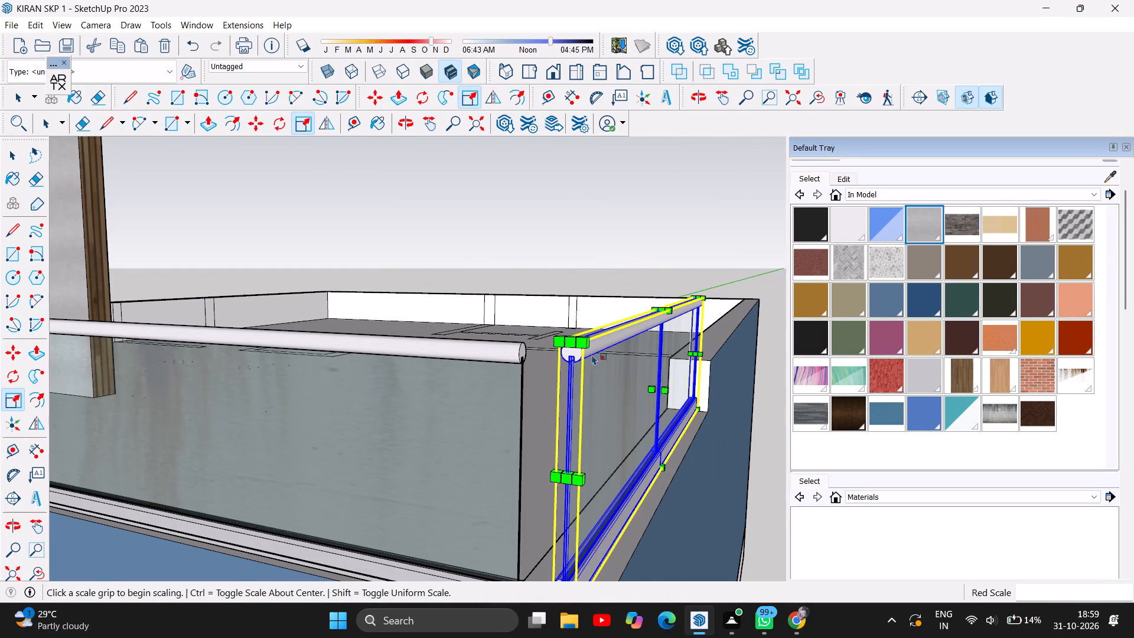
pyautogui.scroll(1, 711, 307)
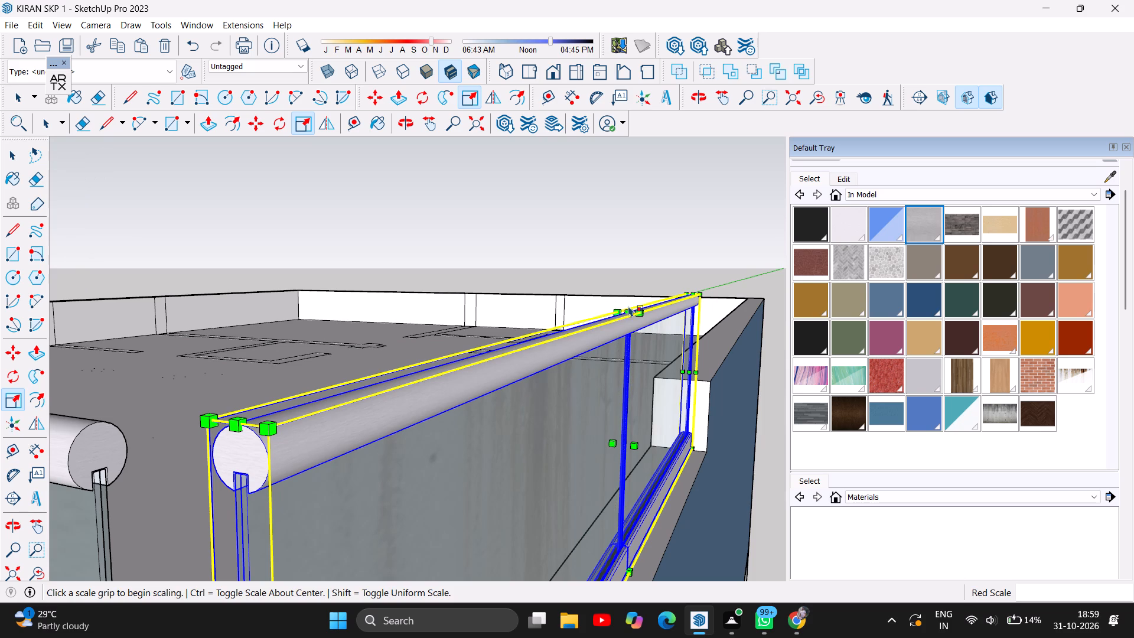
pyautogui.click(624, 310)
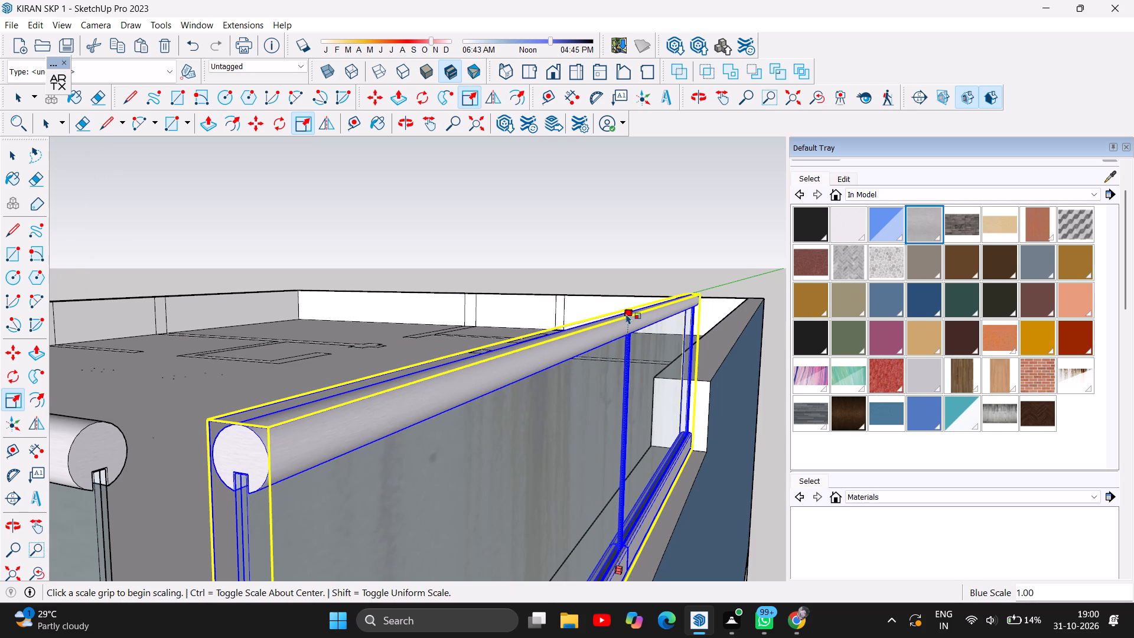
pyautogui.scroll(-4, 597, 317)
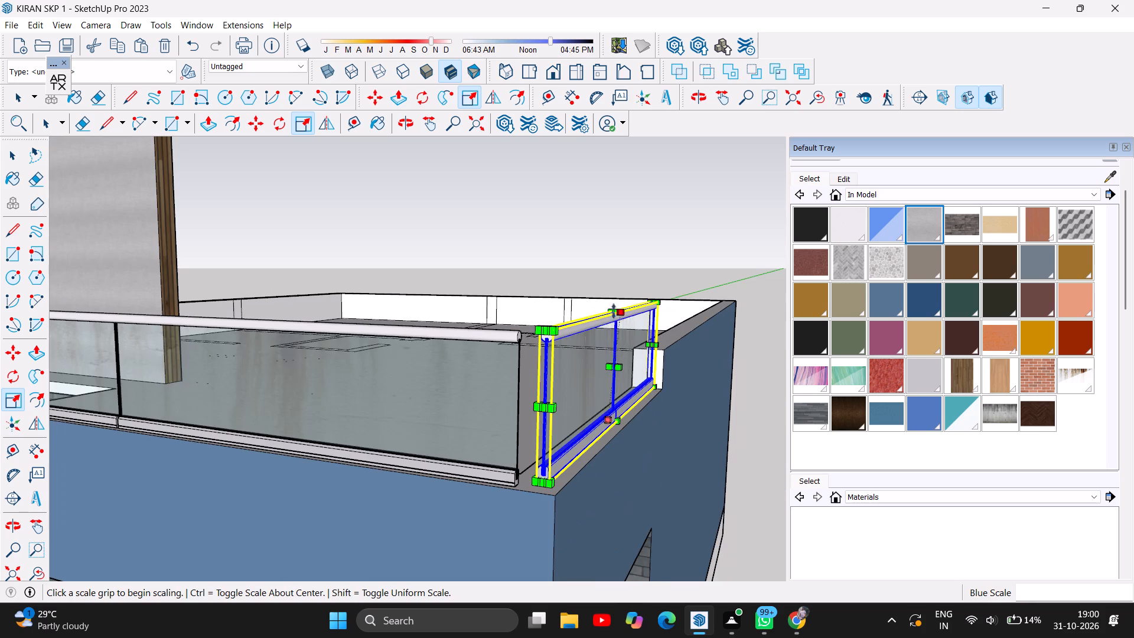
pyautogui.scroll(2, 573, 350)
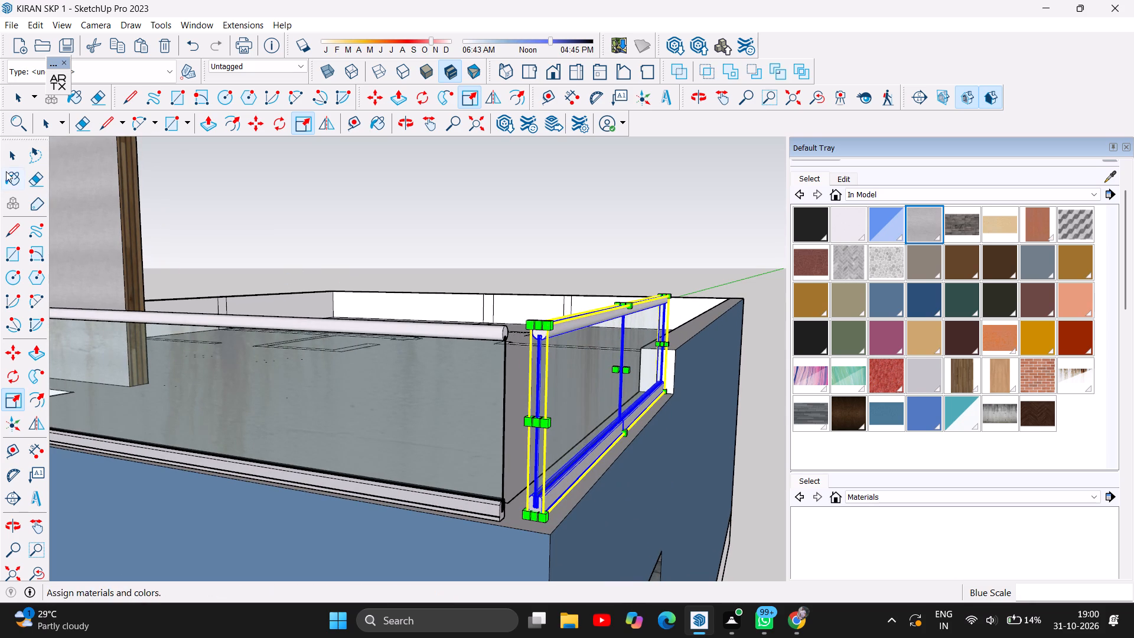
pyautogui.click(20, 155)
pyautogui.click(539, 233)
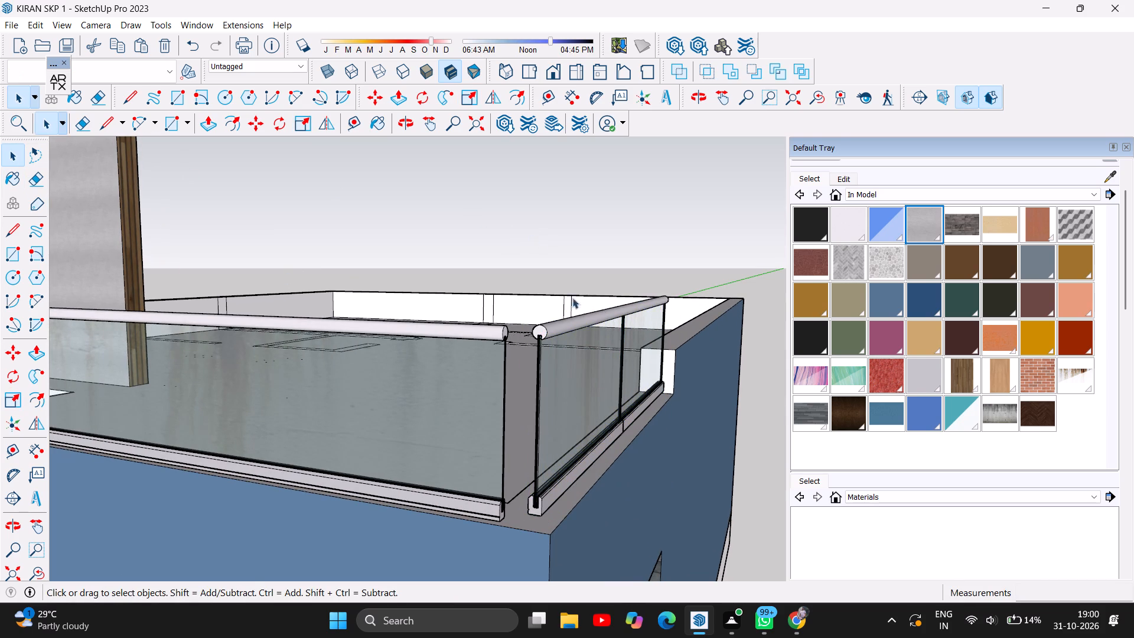
# Lengthen the front glass railing towards the balcony corner by scaling it to about 1.01 along the red axis.
pyautogui.scroll(2, 595, 350)
pyautogui.click(466, 393)
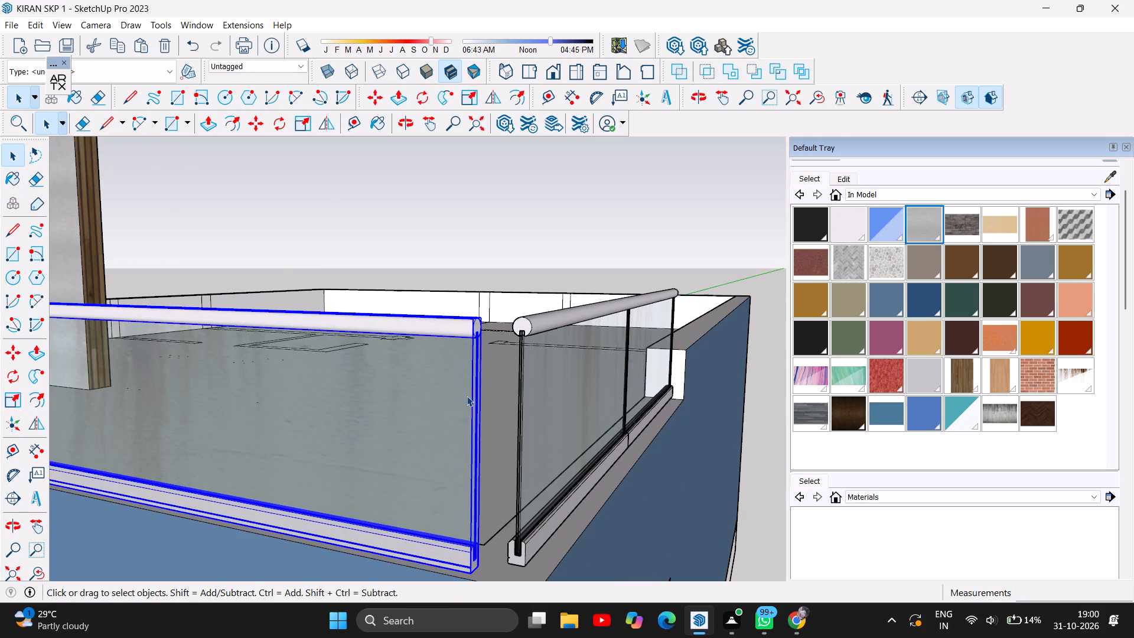
pyautogui.click(12, 396)
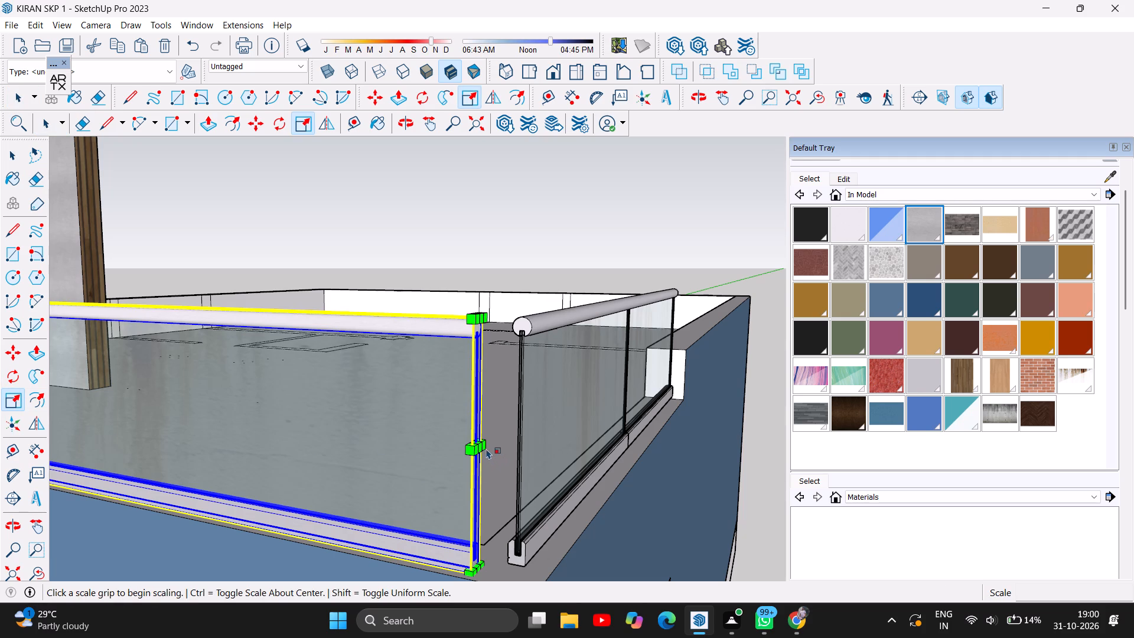
pyautogui.scroll(3, 482, 444)
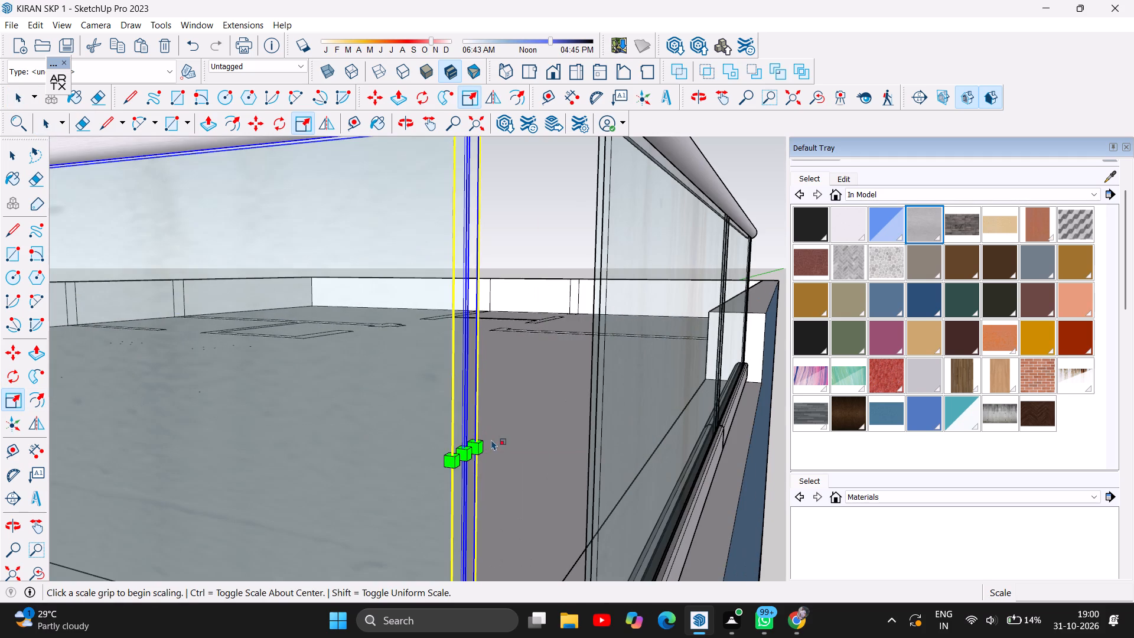
pyautogui.moveTo(465, 448); pyautogui.dragTo(468, 447)
pyautogui.moveTo(468, 447); pyautogui.dragTo(495, 441)
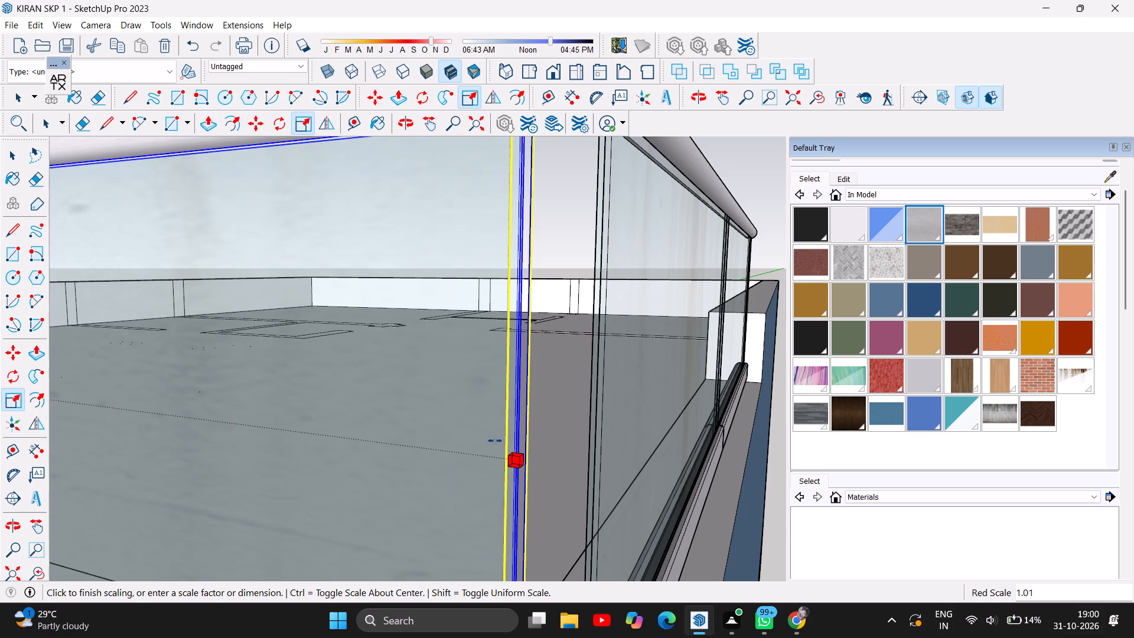
pyautogui.moveTo(495, 441); pyautogui.dragTo(496, 441)
# Extend the front glass railing closer to the side railing with another red-axis scaling of about 1.01.
pyautogui.scroll(-3, 566, 458)
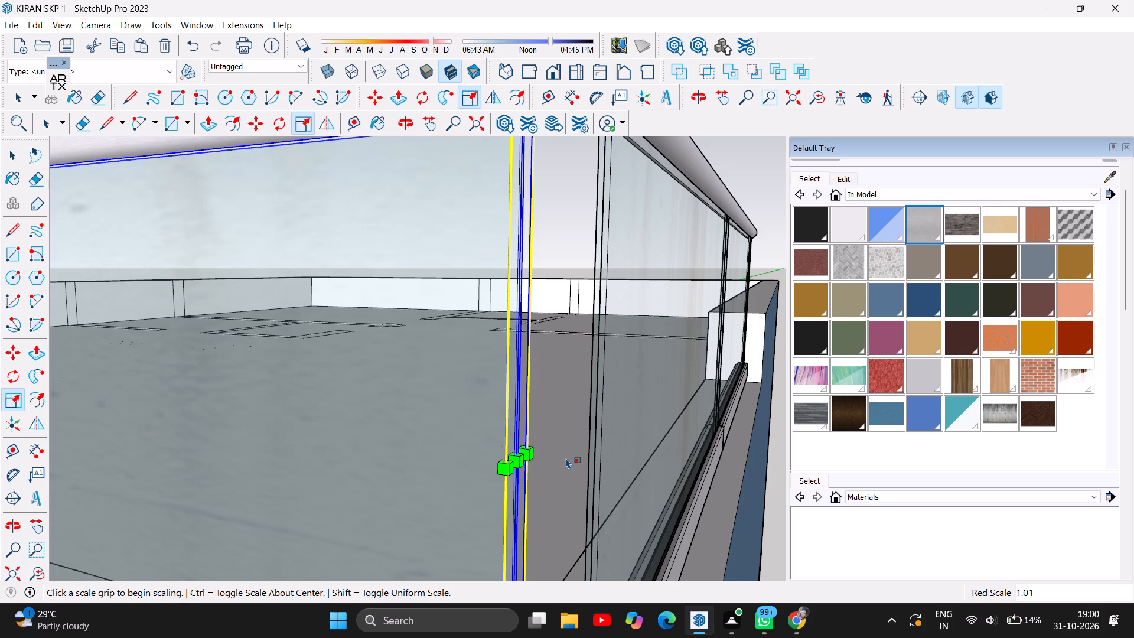
pyautogui.scroll(-3, 566, 458)
pyautogui.scroll(6, 591, 452)
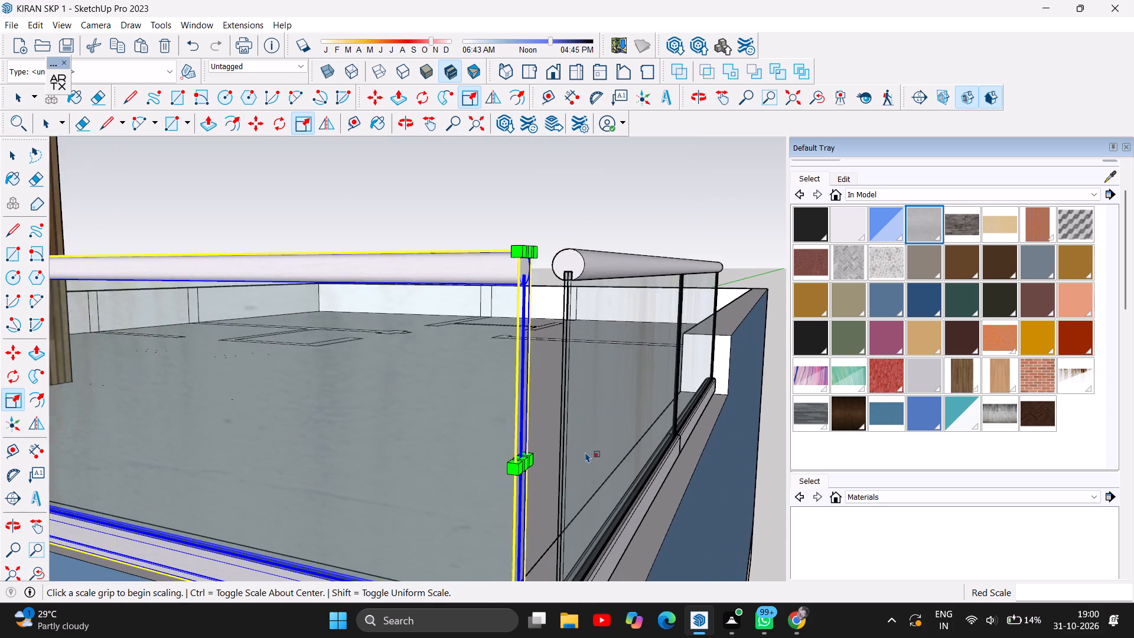
pyautogui.scroll(4, 556, 464)
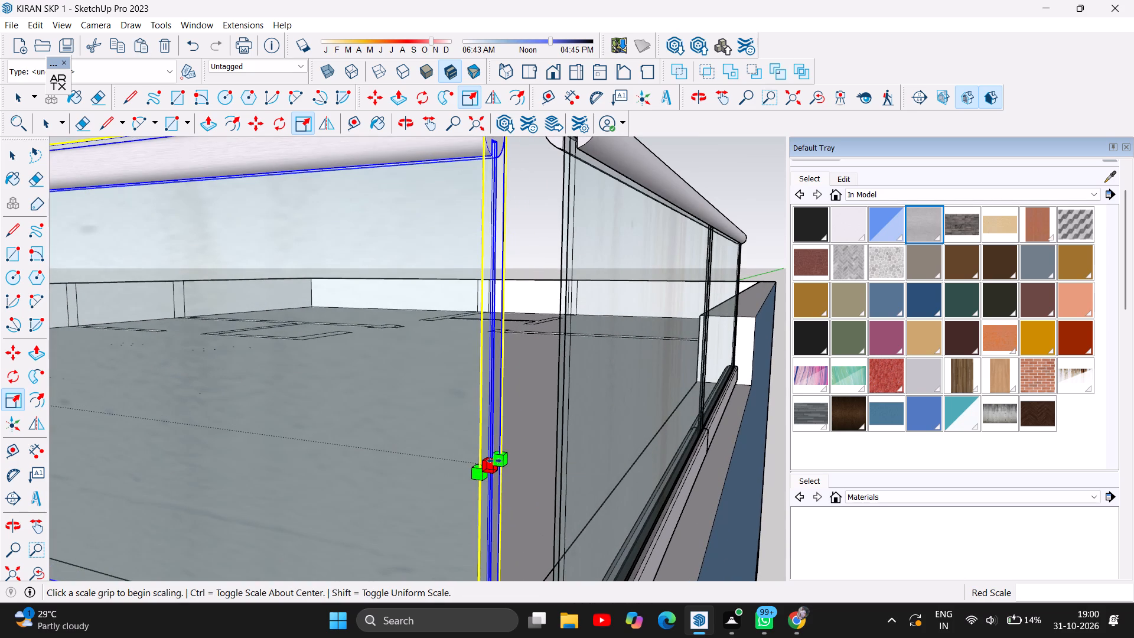
pyautogui.moveTo(494, 463); pyautogui.dragTo(515, 462)
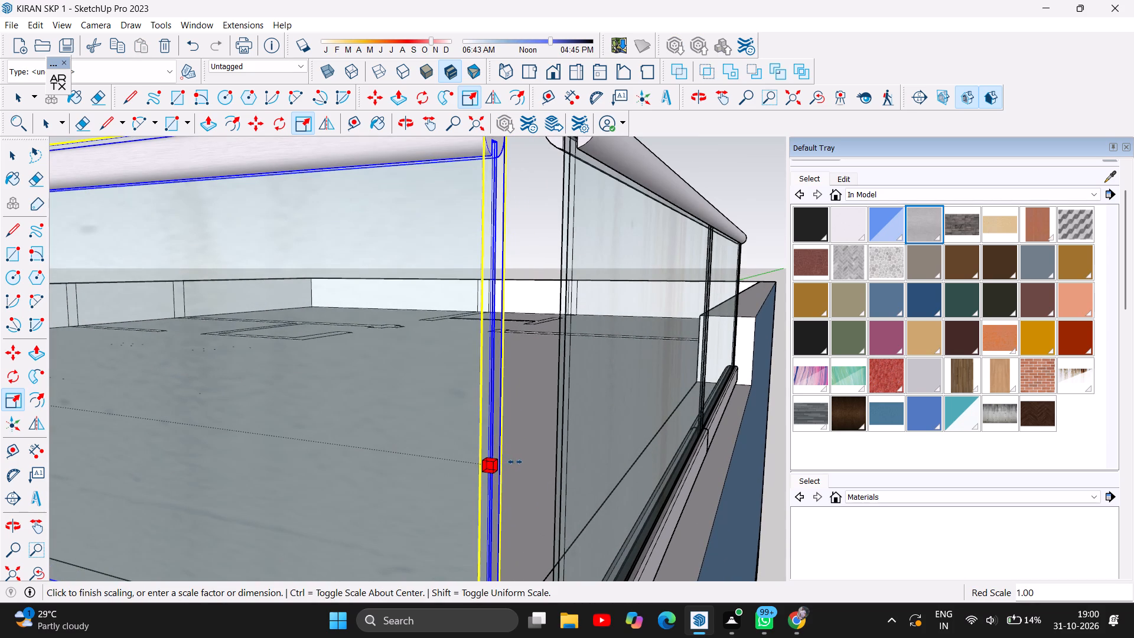
pyautogui.moveTo(515, 462); pyautogui.dragTo(520, 461)
# Stretch the front glass railing slightly further along the red axis to close the corner gap with the side railing.
pyautogui.scroll(-2, 554, 445)
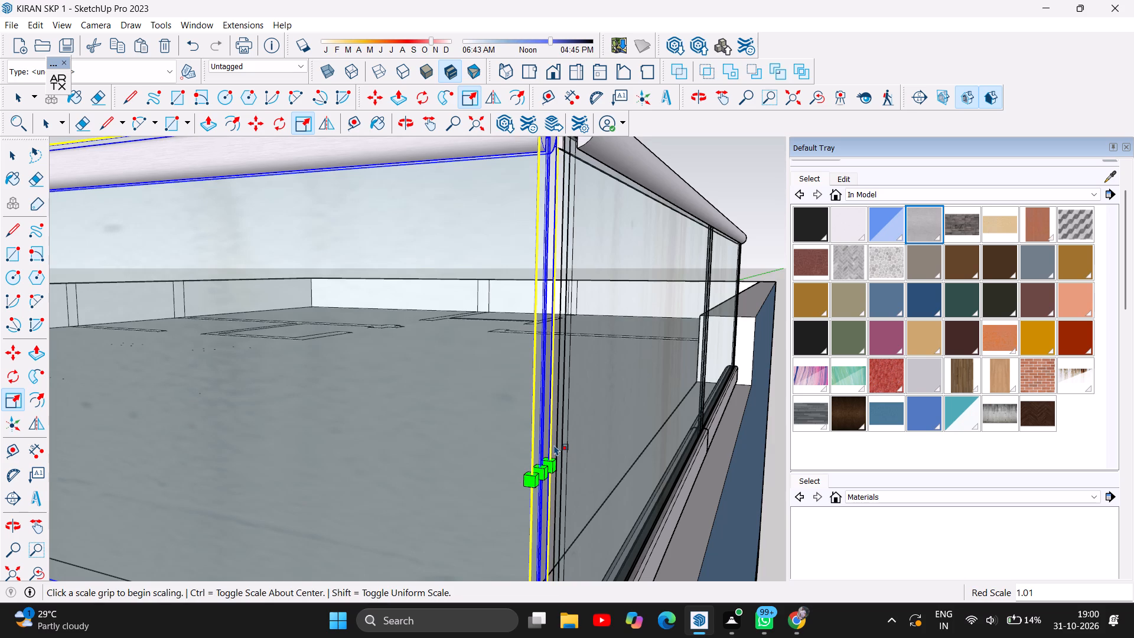
pyautogui.scroll(-7, 554, 445)
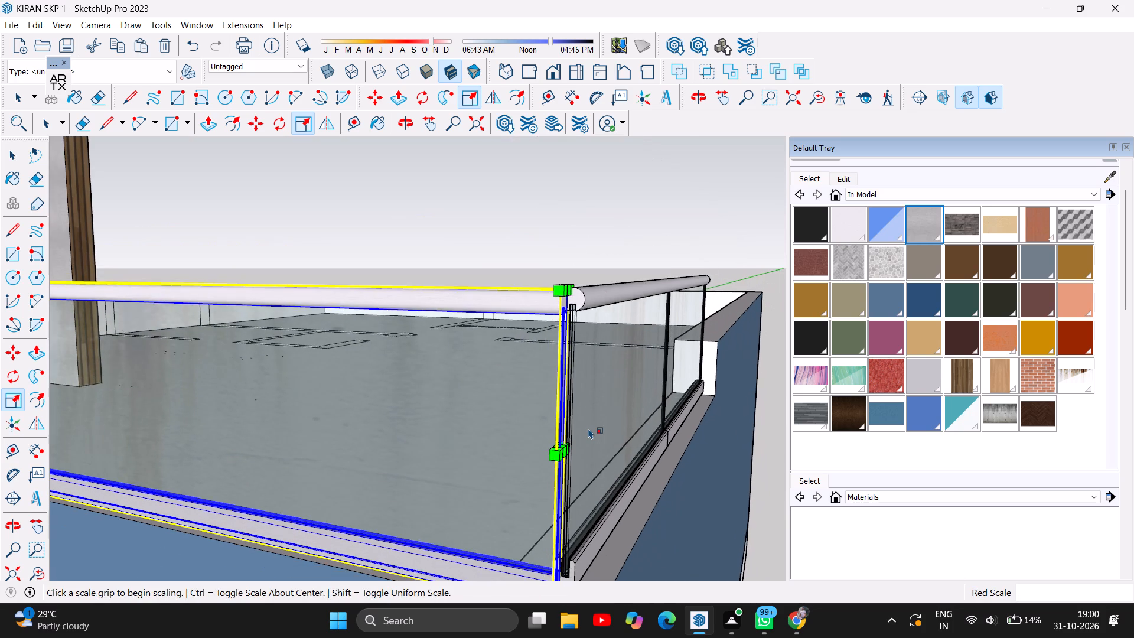
pyautogui.scroll(2, 599, 292)
pyautogui.scroll(-2, 599, 292)
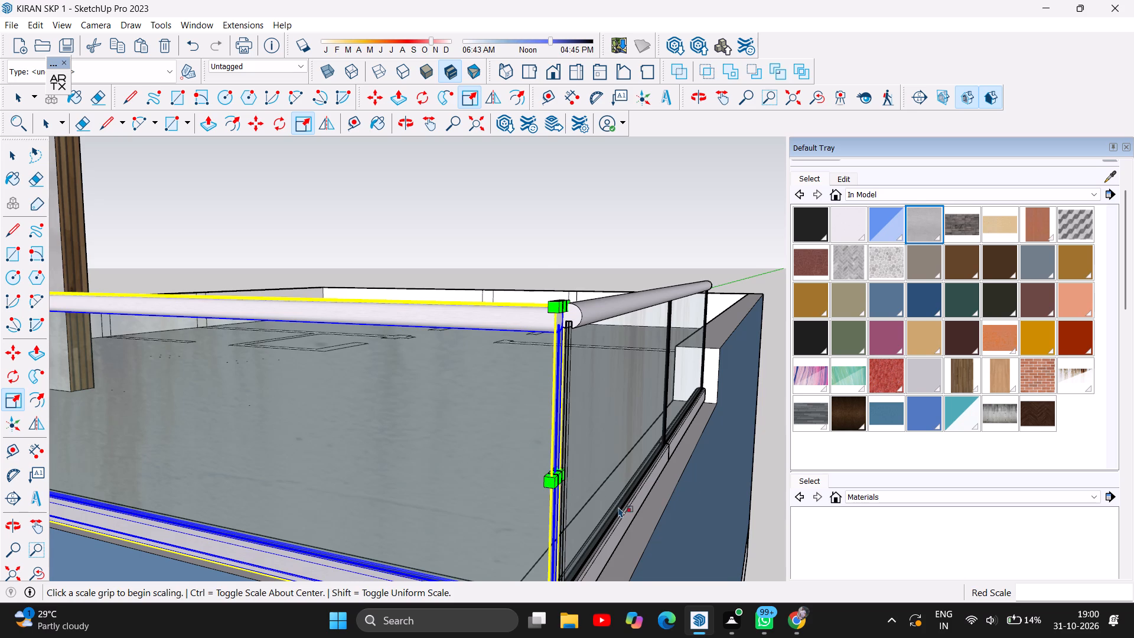
pyautogui.scroll(6, 618, 507)
pyautogui.moveTo(458, 437); pyautogui.dragTo(477, 438)
pyautogui.scroll(-4, 611, 448)
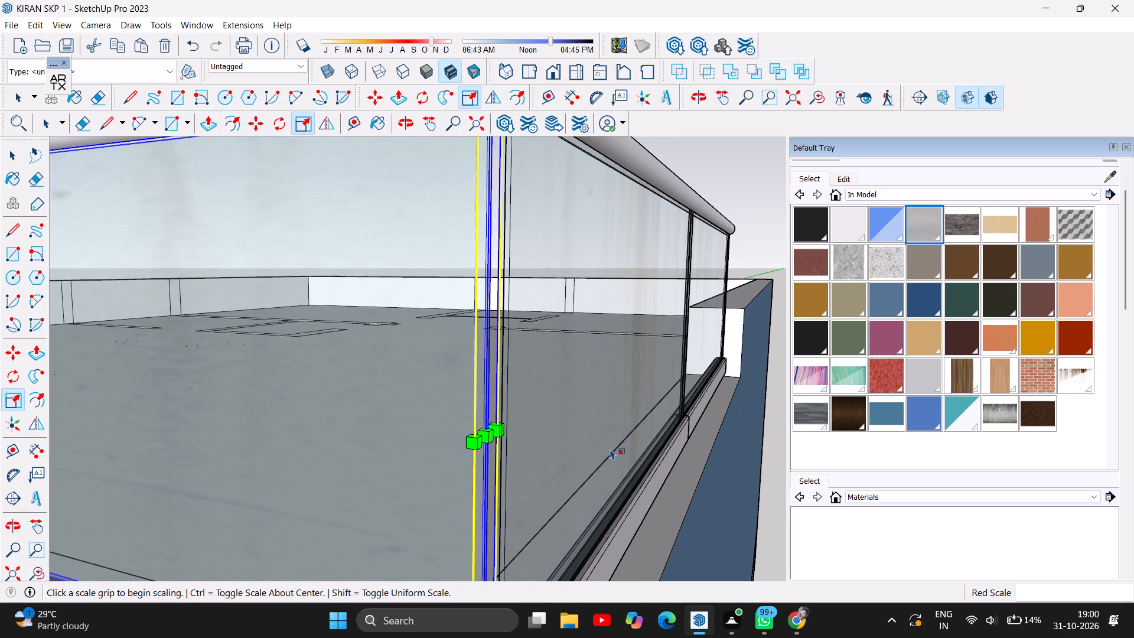
# Examine the balcony's corner railings against the tower, the blue parapet and the flat roof.
pyautogui.scroll(-8, 610, 449)
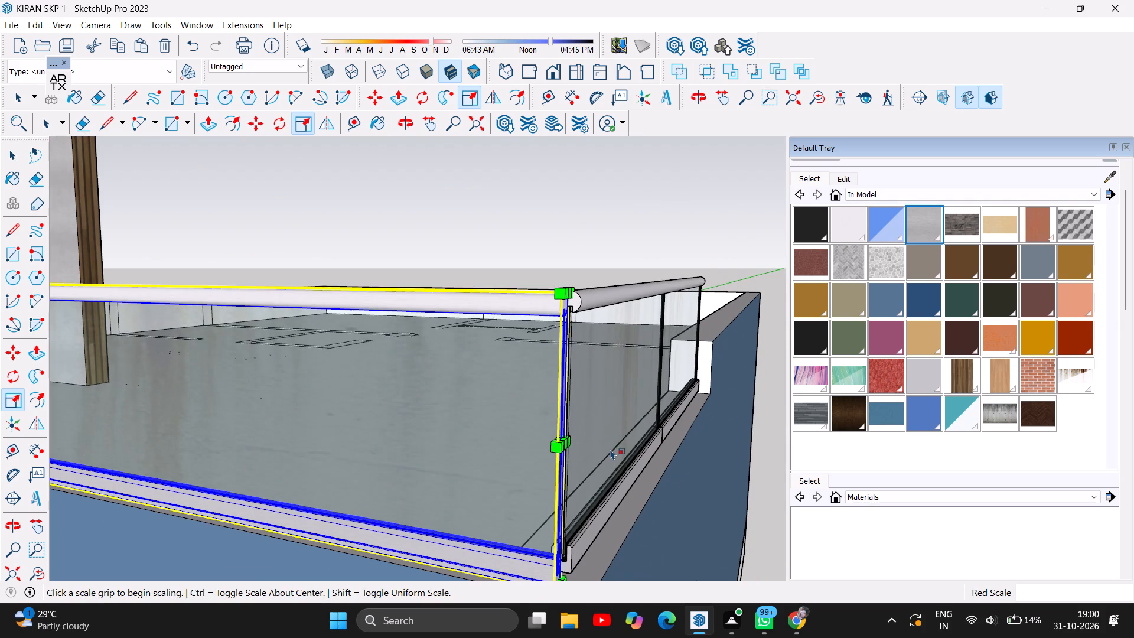
pyautogui.scroll(-4, 610, 449)
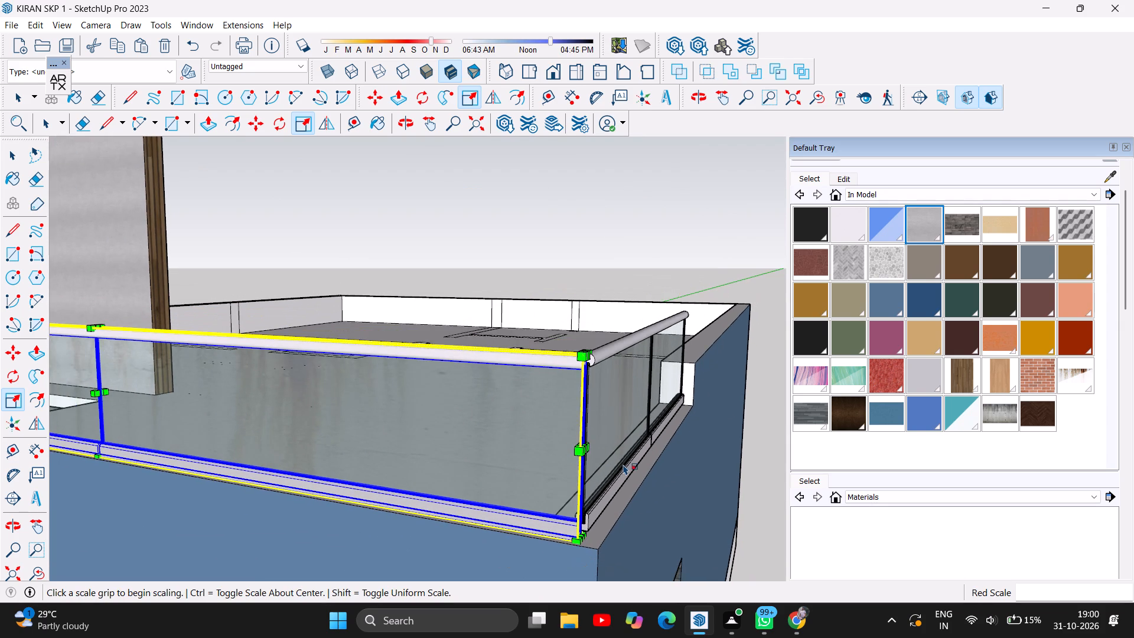
pyautogui.scroll(-8, 623, 464)
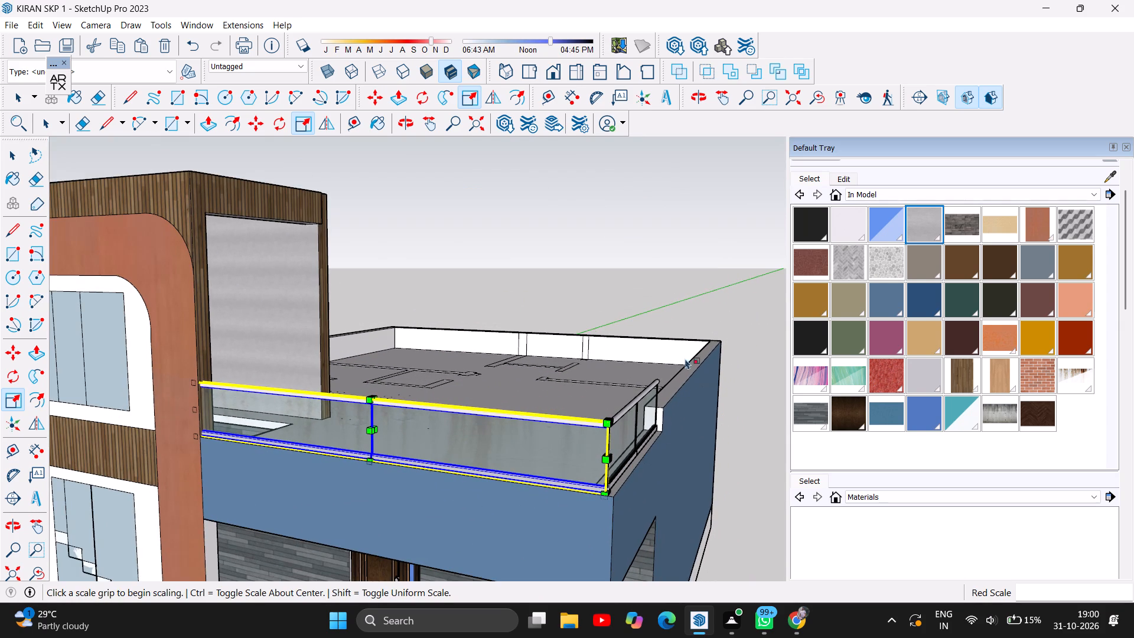
# Leave the Scale tool and deselect the front glass railing.
pyautogui.click(14, 159)
pyautogui.click(405, 213)
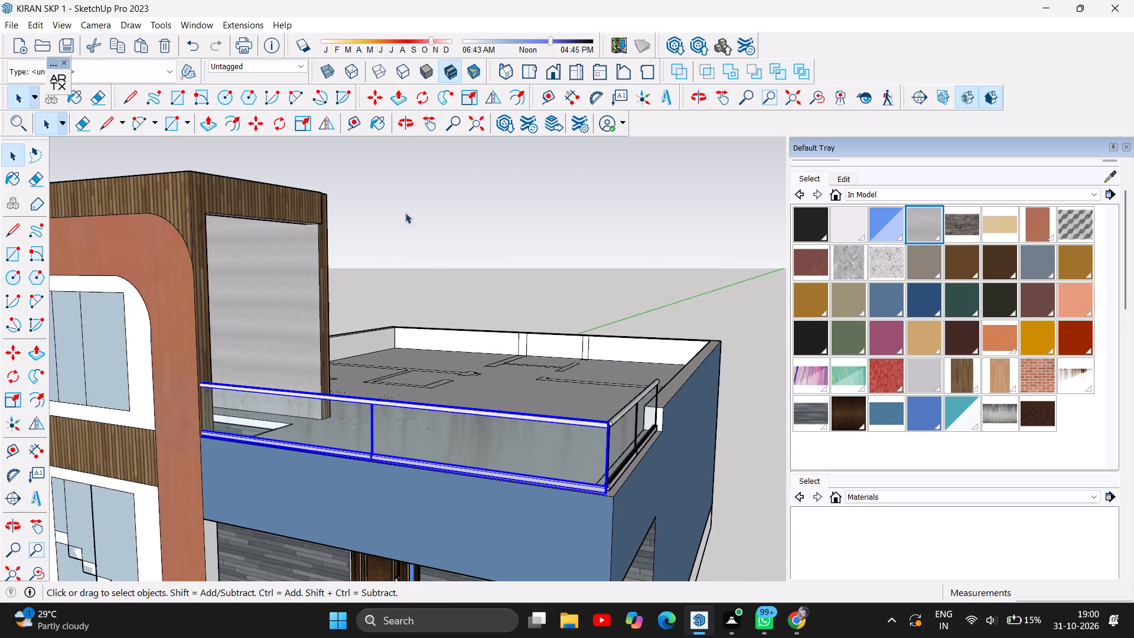
# Paint the white wall behind the stairs and the inside of the small opening in the slate wall with the light grey brushed material.
pyautogui.scroll(-6, 552, 232)
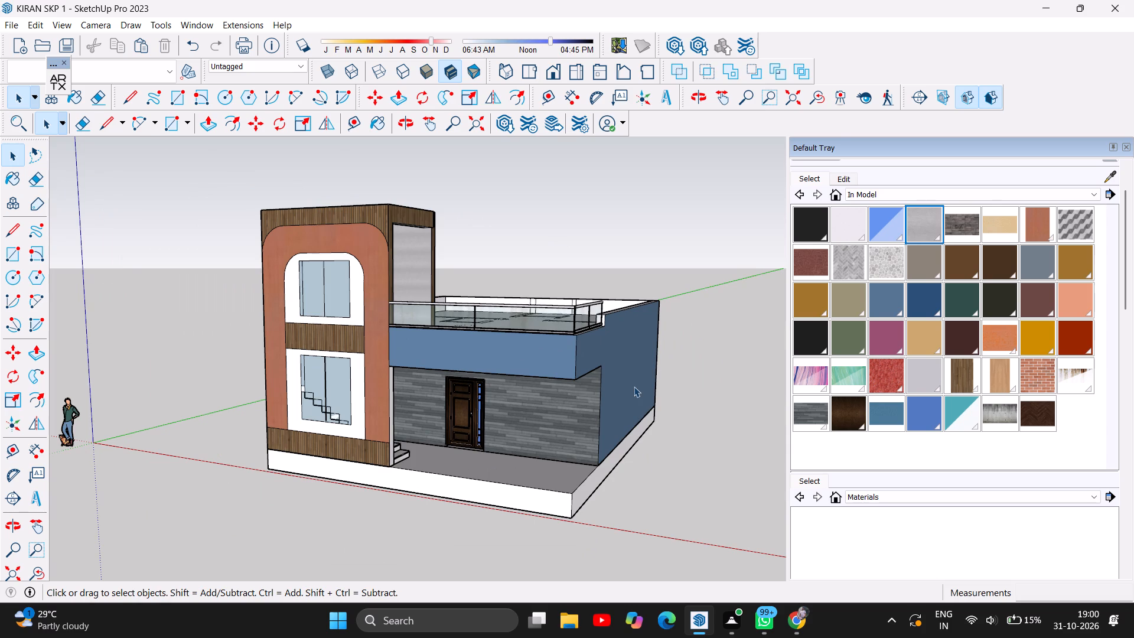
pyautogui.scroll(2, 634, 386)
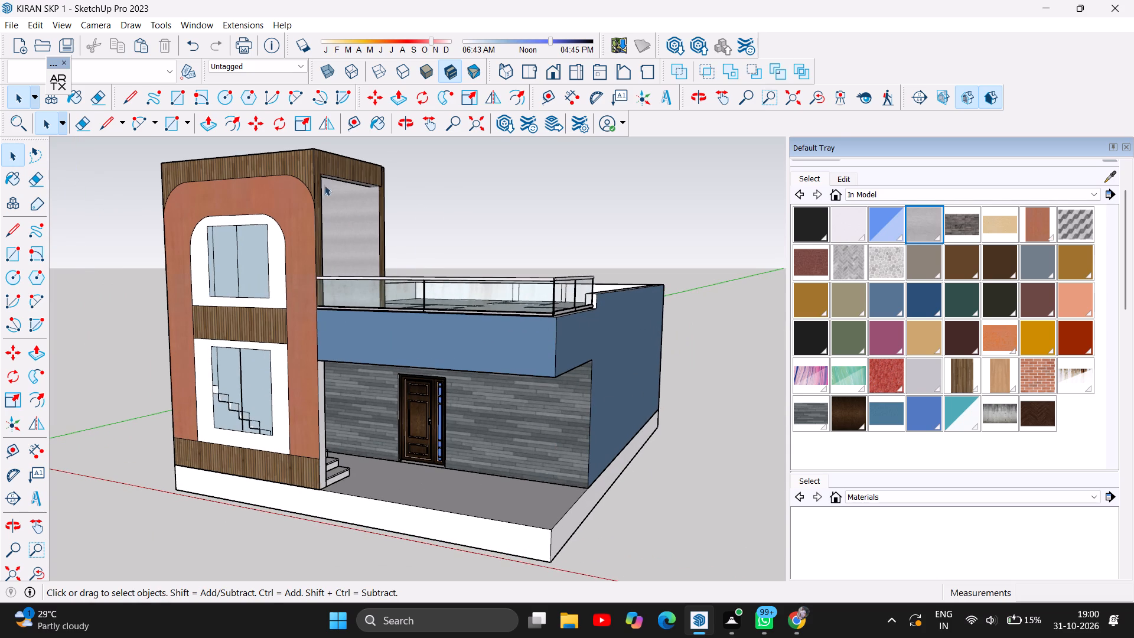
pyautogui.click(403, 126)
pyautogui.moveTo(563, 356); pyautogui.dragTo(354, 318)
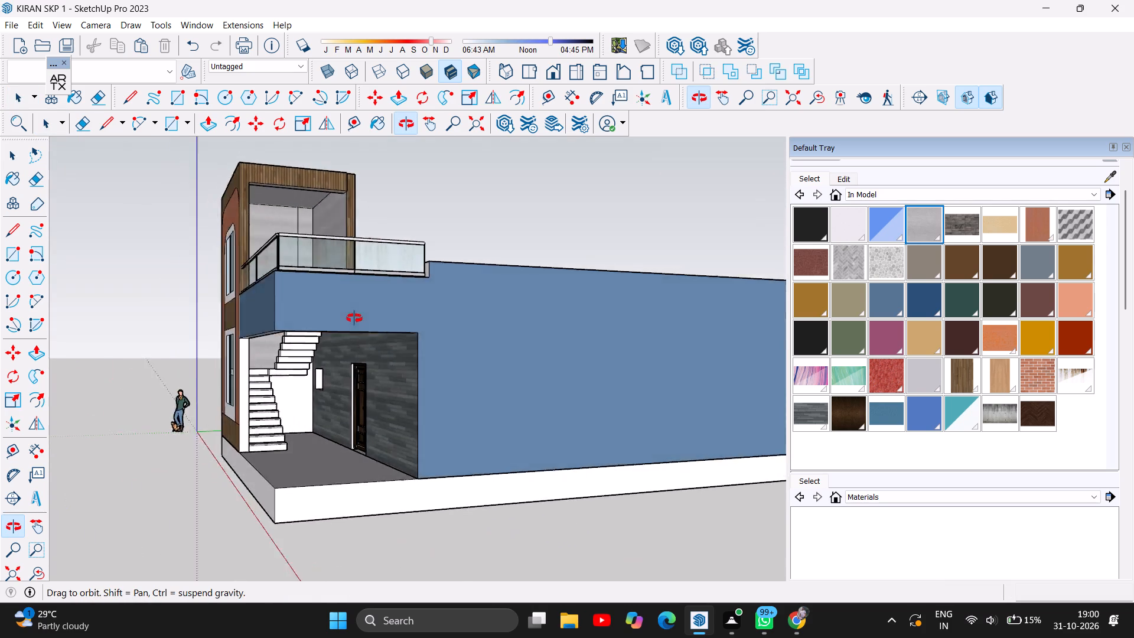
pyautogui.moveTo(354, 318); pyautogui.dragTo(296, 328)
pyautogui.scroll(4, 307, 425)
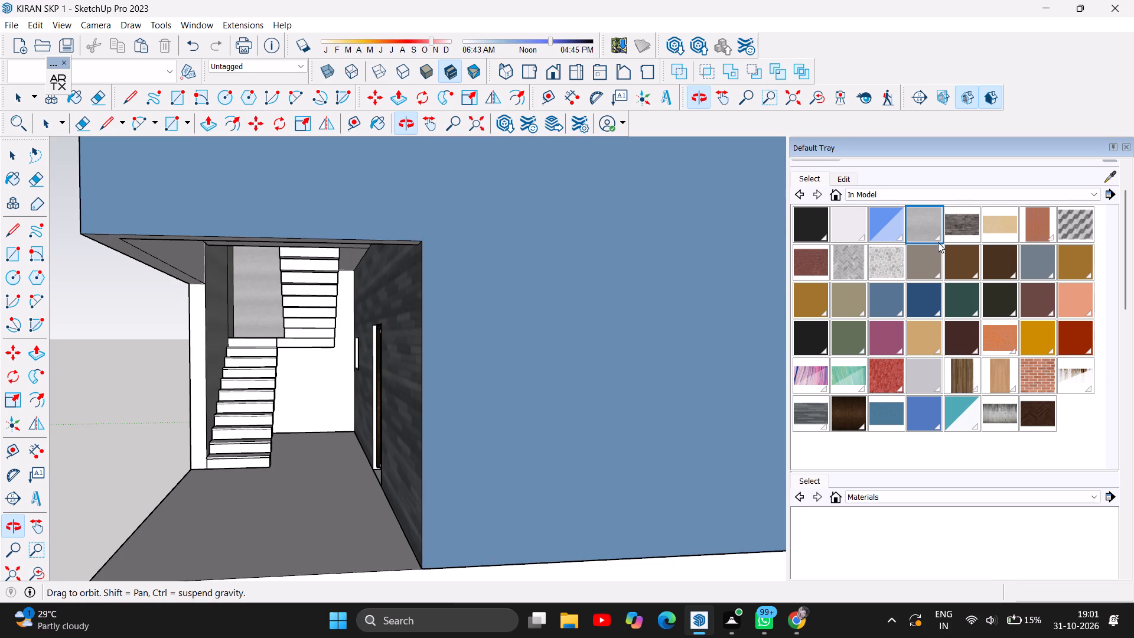
pyautogui.click(919, 229)
pyautogui.click(333, 377)
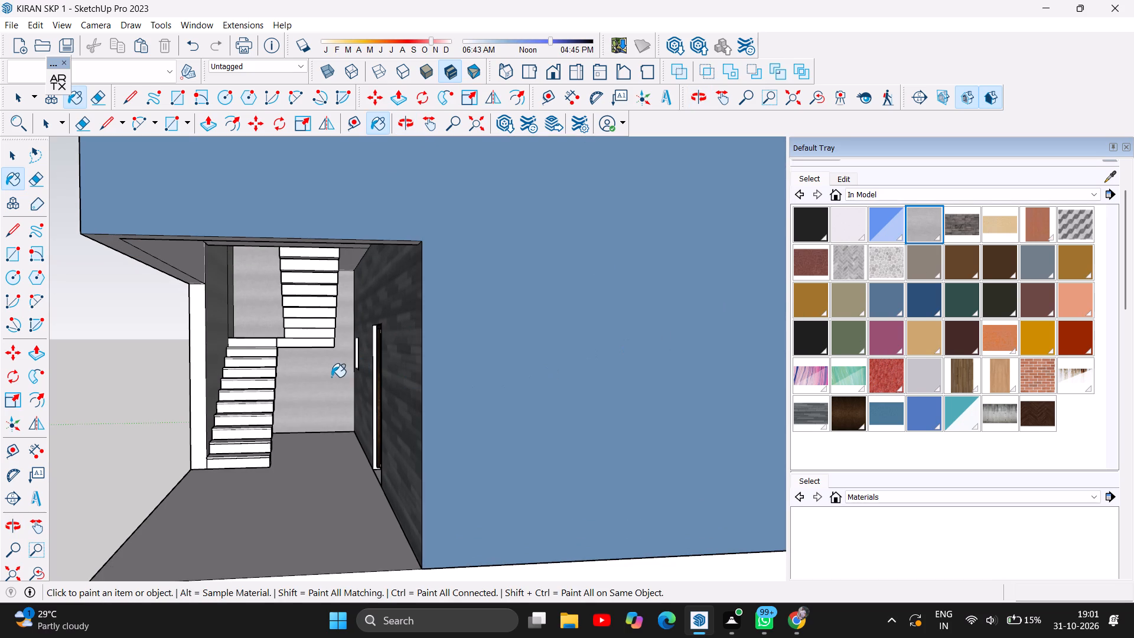
pyautogui.scroll(6, 207, 369)
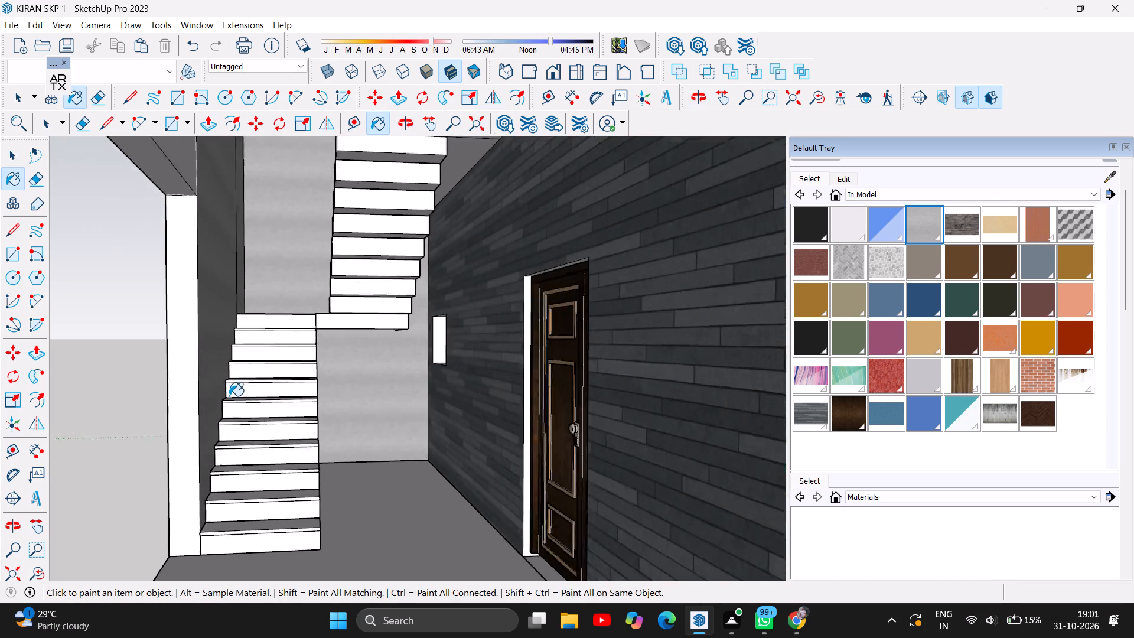
pyautogui.scroll(3, 229, 396)
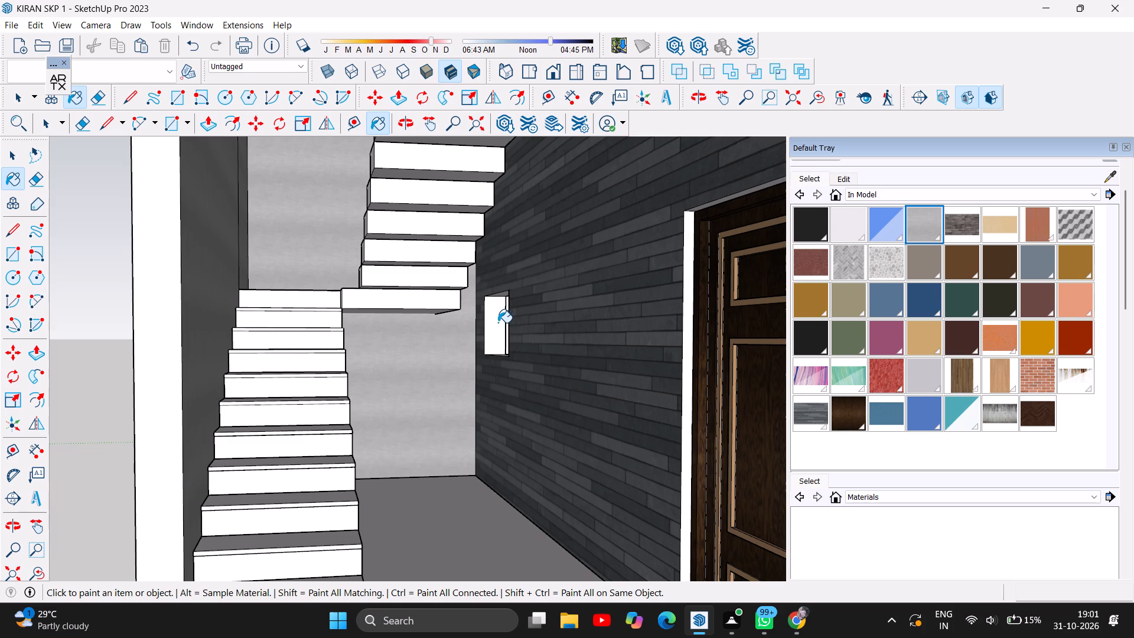
pyautogui.click(498, 323)
# Paint every step of the lower stair flight with the grey cube-patterned stone material.
pyautogui.scroll(-3, 458, 381)
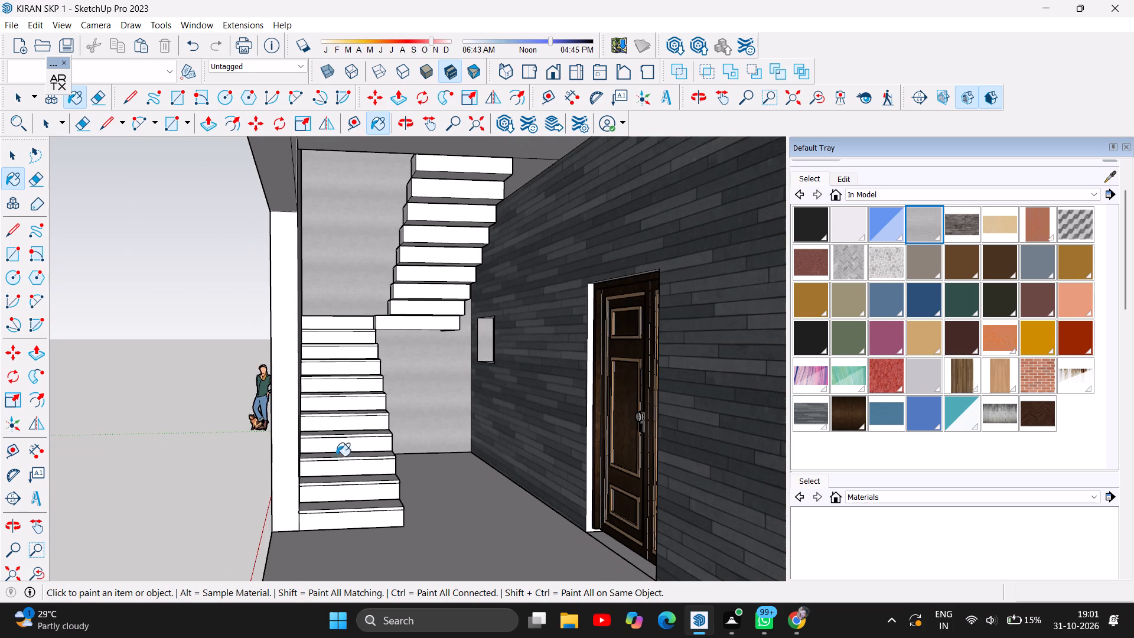
pyautogui.scroll(4, 382, 536)
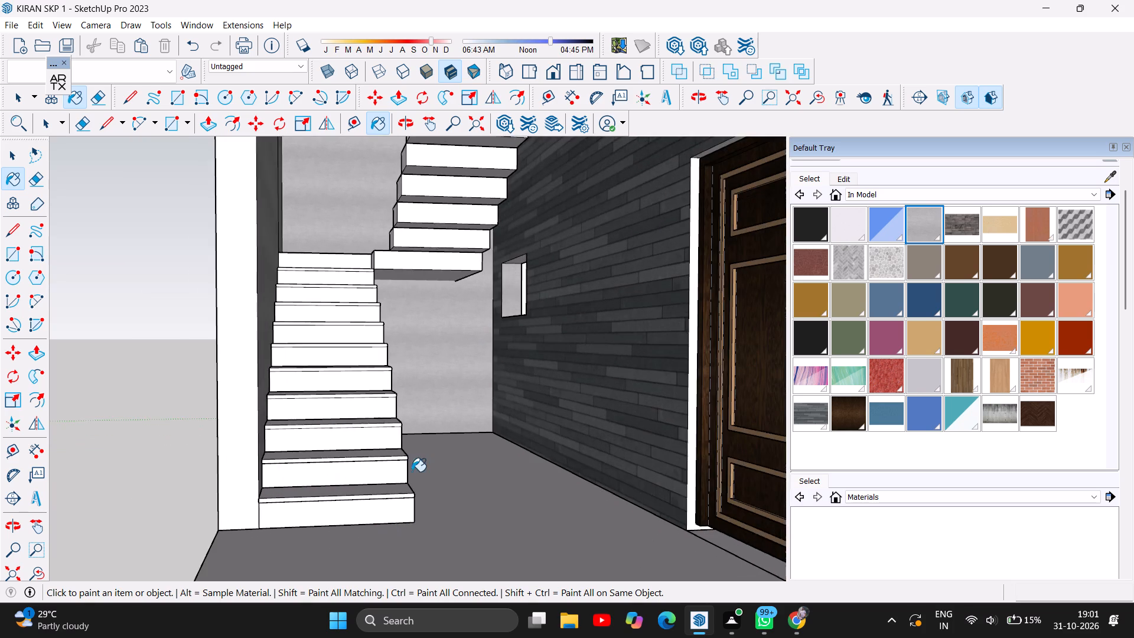
pyautogui.scroll(2, 412, 471)
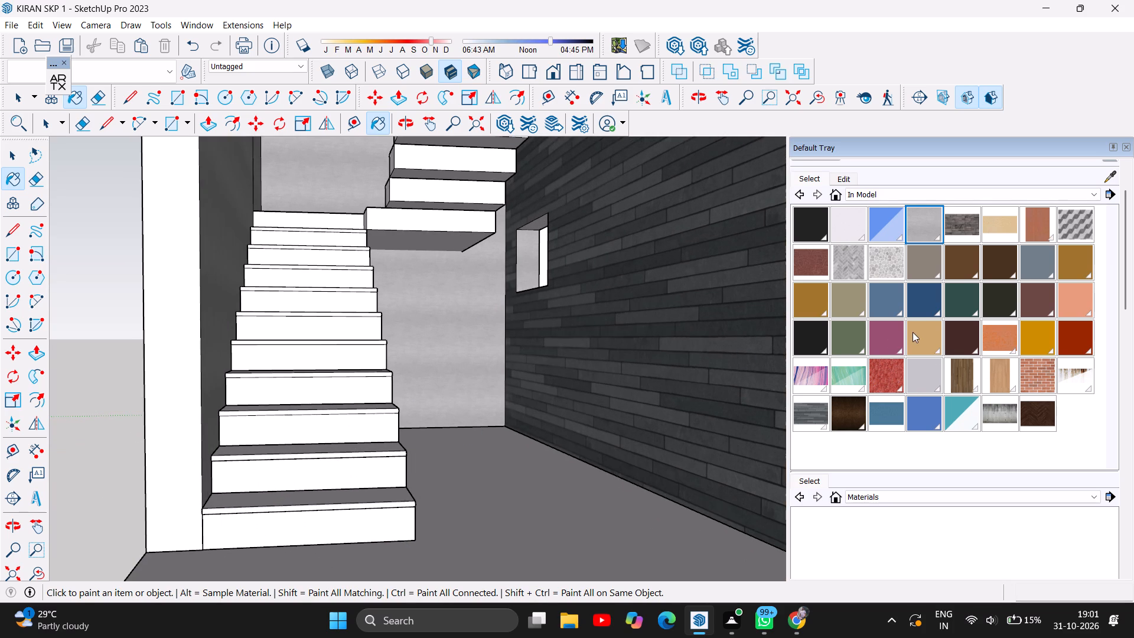
pyautogui.scroll(1, 1010, 281)
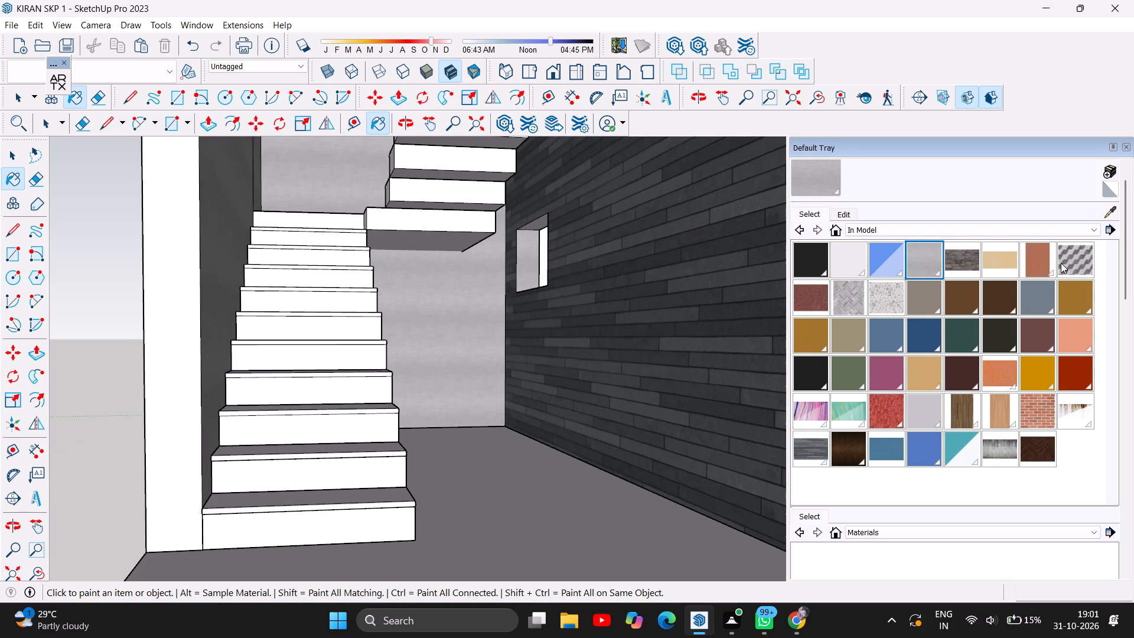
pyautogui.click(1063, 262)
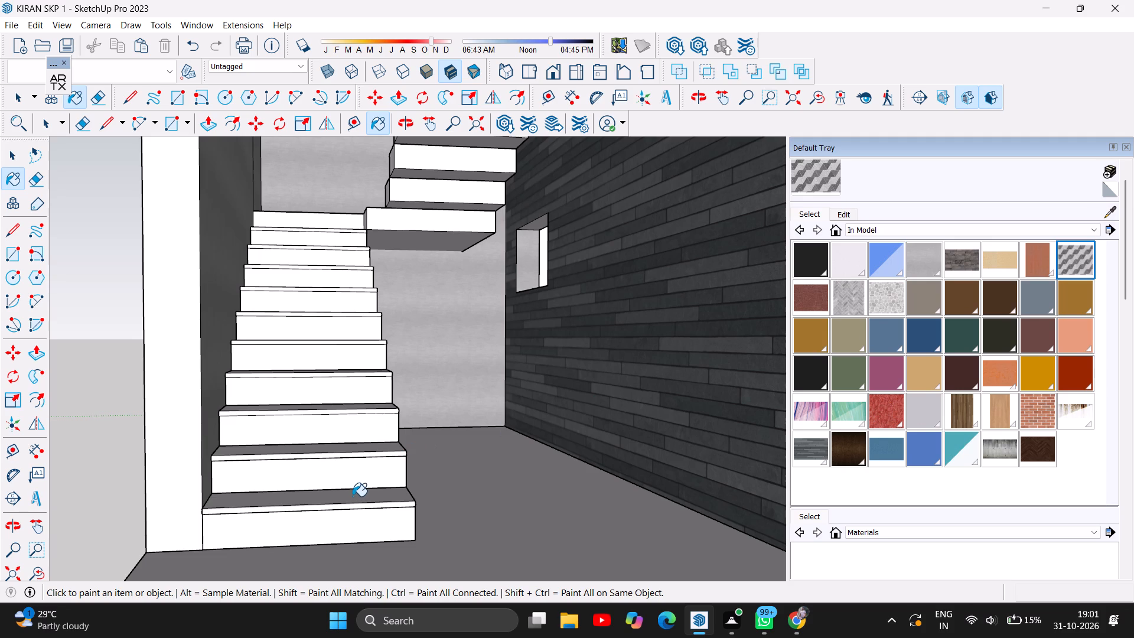
pyautogui.click(353, 496)
pyautogui.click(346, 447)
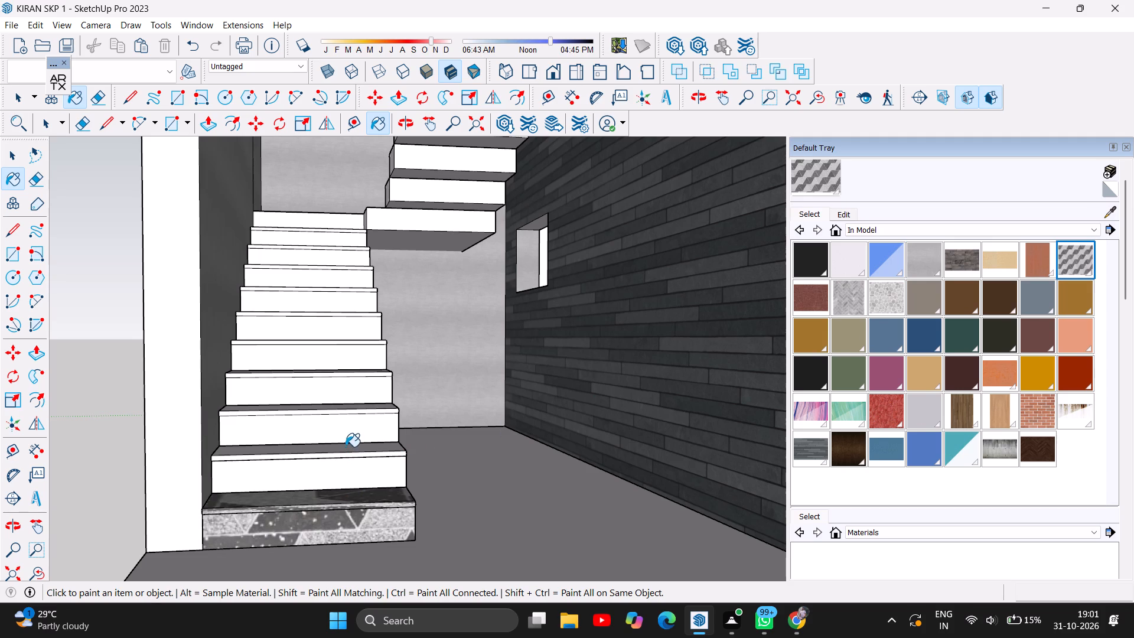
pyautogui.click(317, 406)
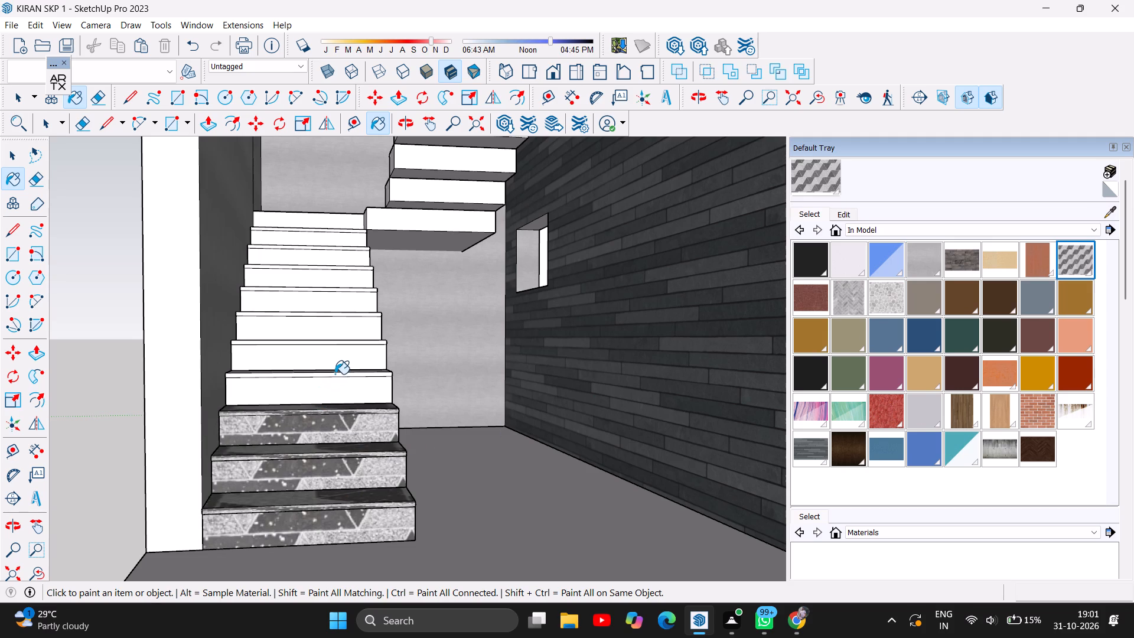
pyautogui.click(335, 374)
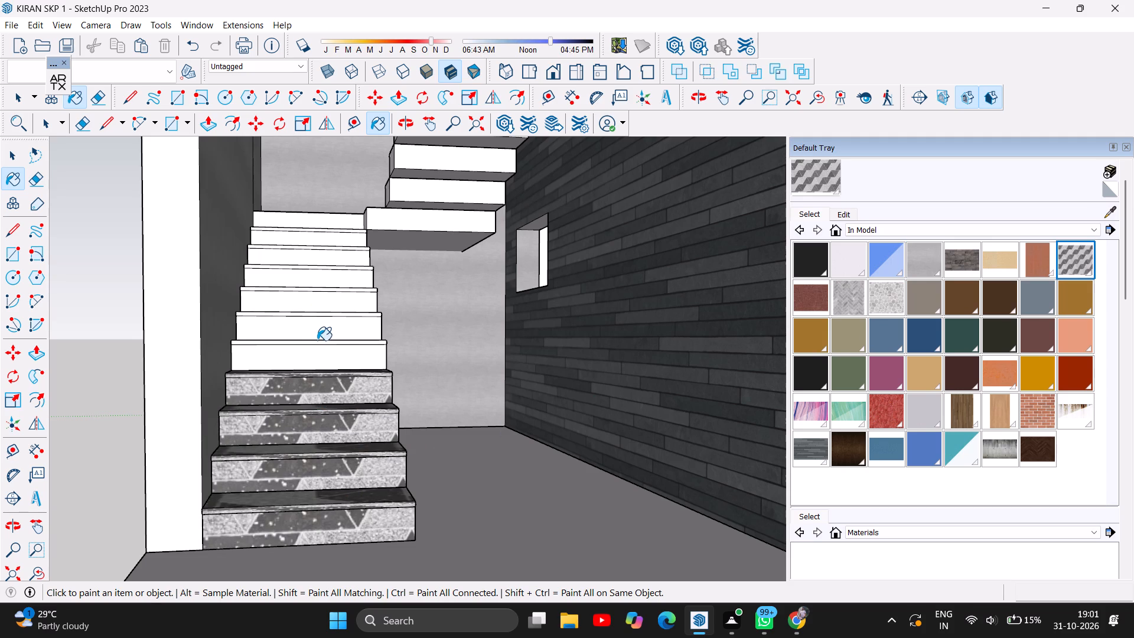
pyautogui.click(317, 342)
pyautogui.click(324, 318)
pyautogui.click(318, 296)
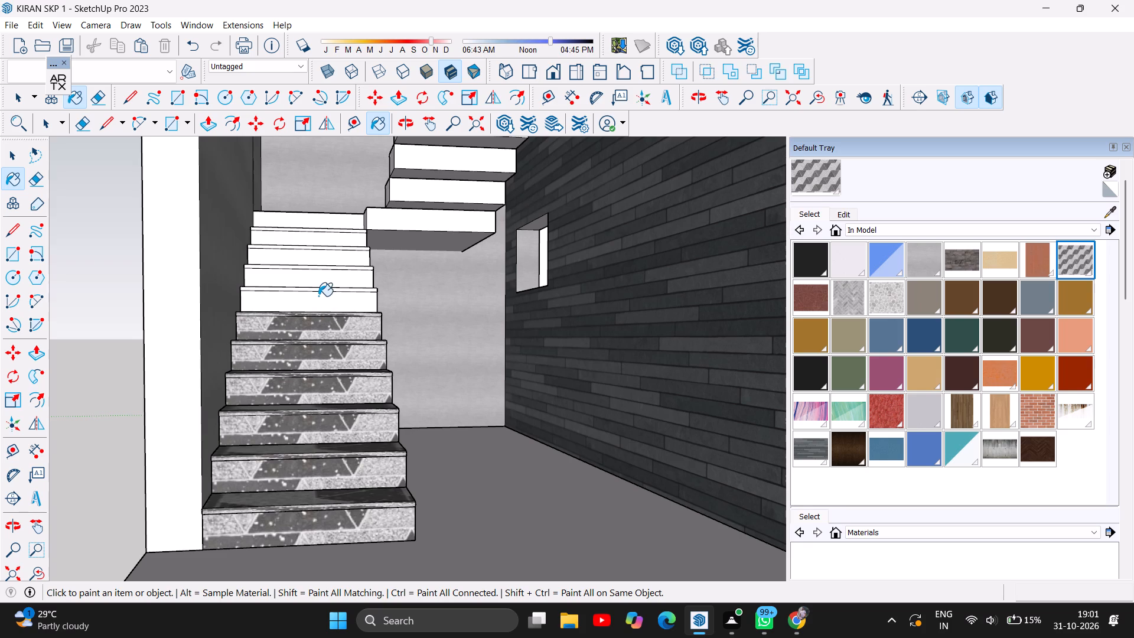
pyautogui.click(315, 272)
pyautogui.click(317, 247)
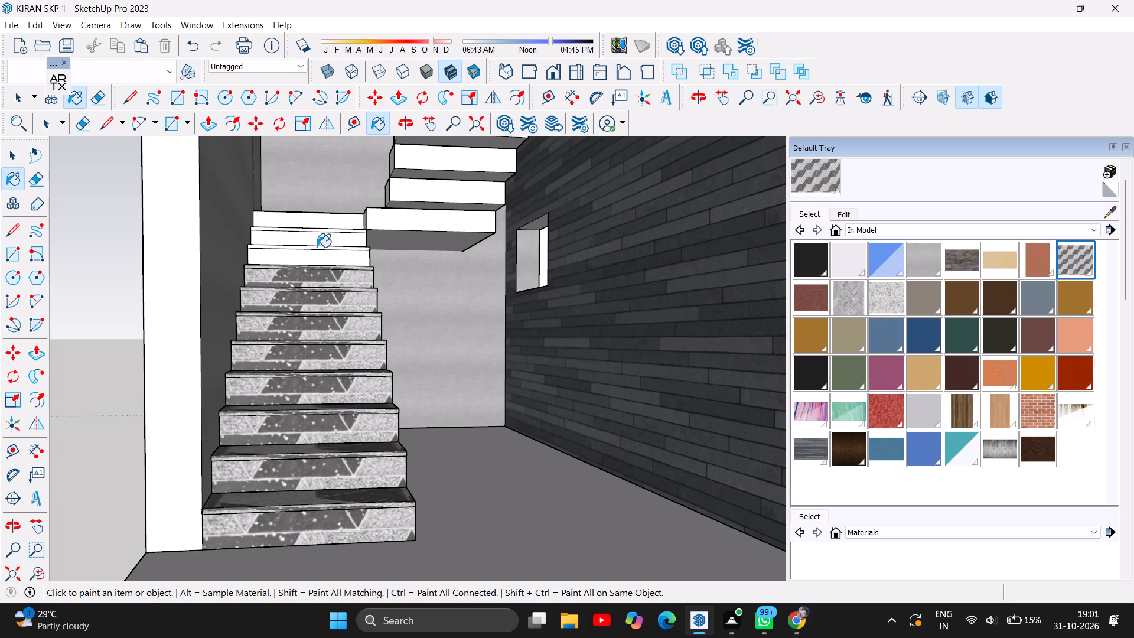
pyautogui.click(320, 236)
pyautogui.click(320, 214)
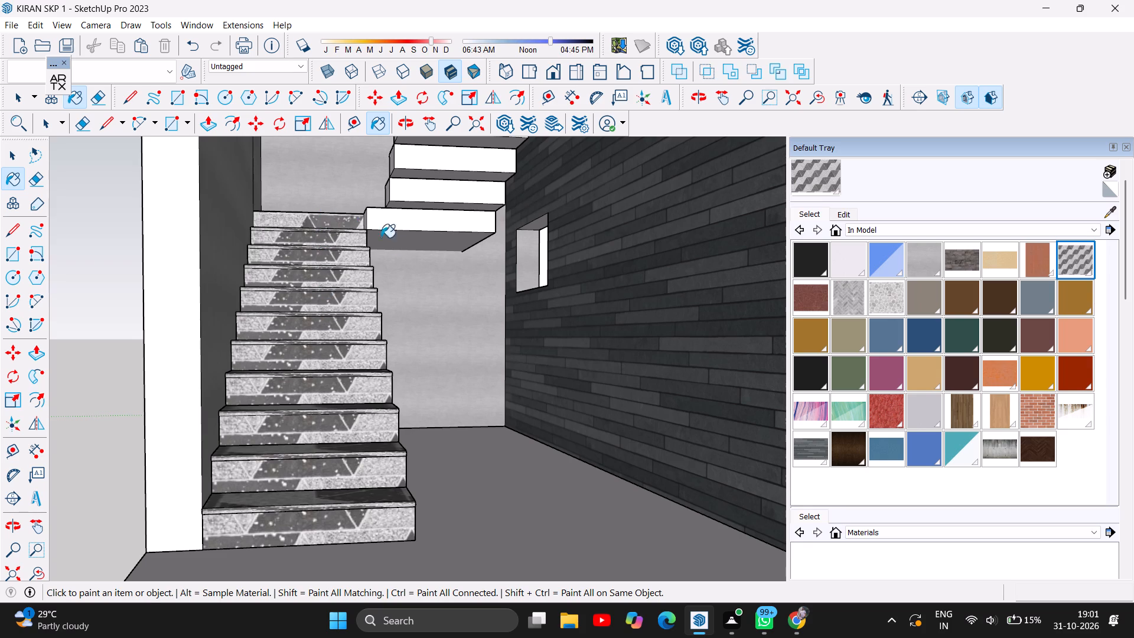
# Paint all the steps of the upper stair flight, seen from above inside the tower, with the same cube-patterned stone.
pyautogui.scroll(-4, 418, 418)
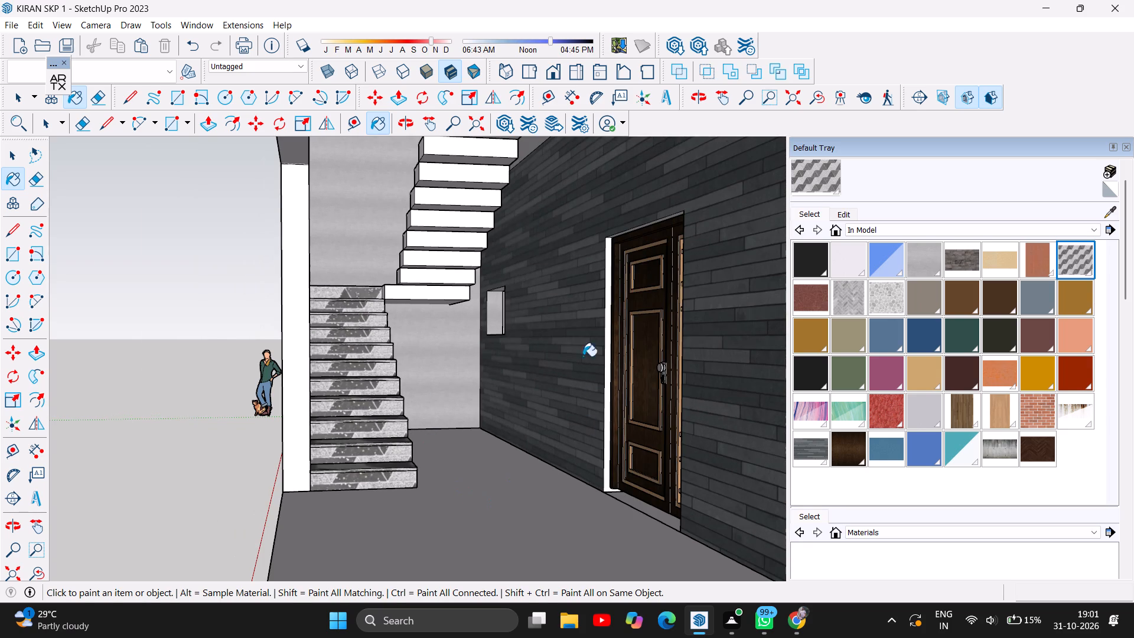
pyautogui.click(401, 121)
pyautogui.moveTo(313, 365); pyautogui.dragTo(485, 372)
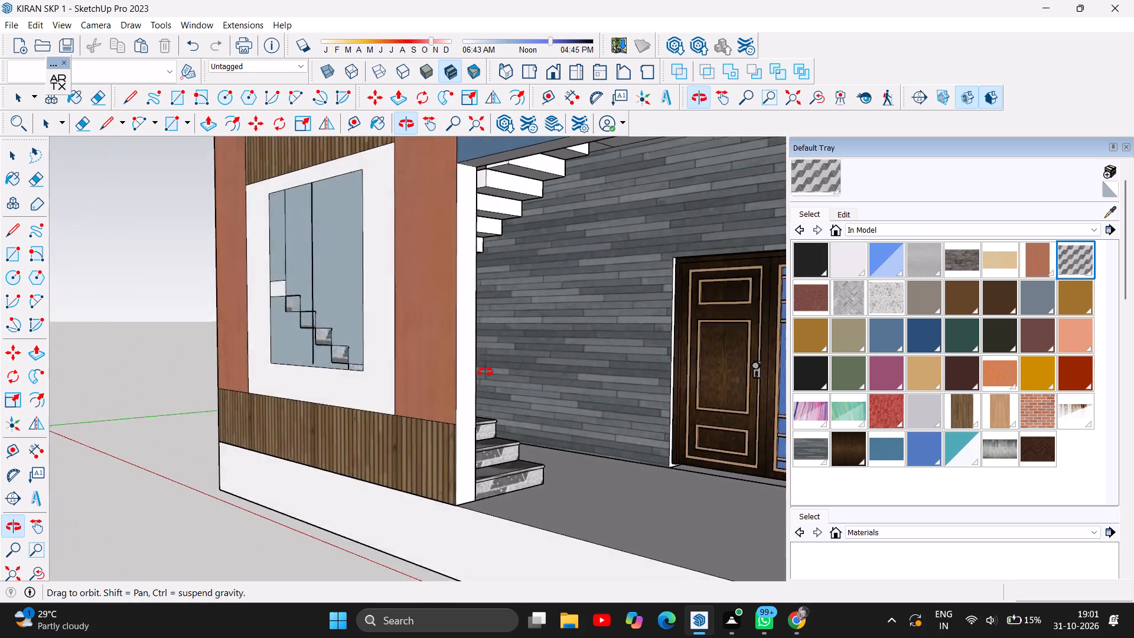
pyautogui.moveTo(485, 372); pyautogui.dragTo(334, 468)
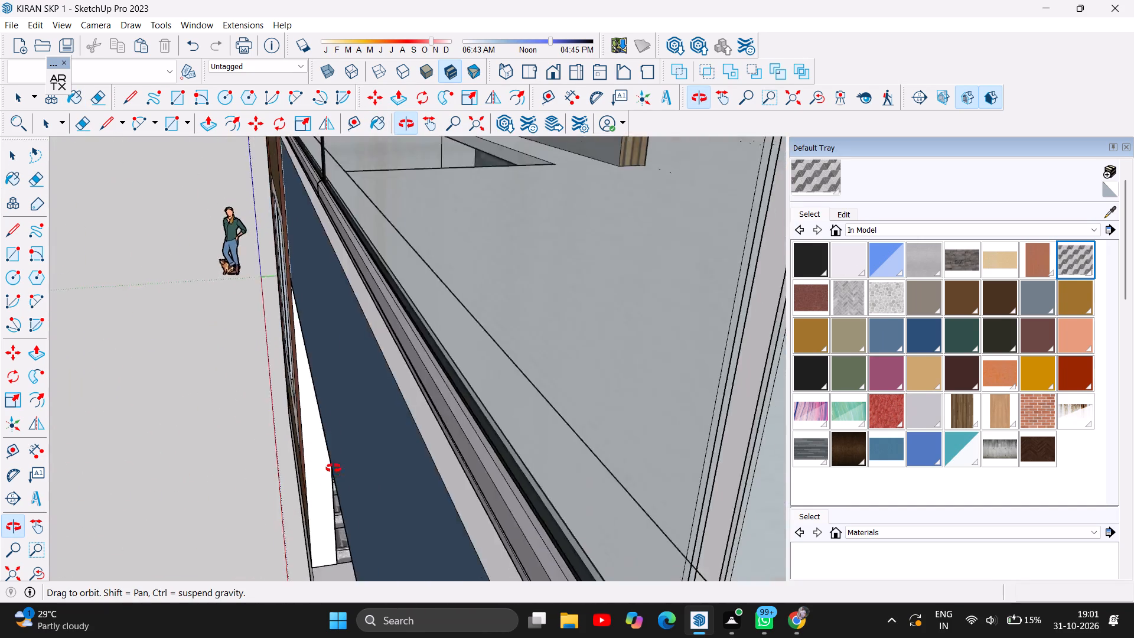
pyautogui.moveTo(334, 468); pyautogui.dragTo(175, 637)
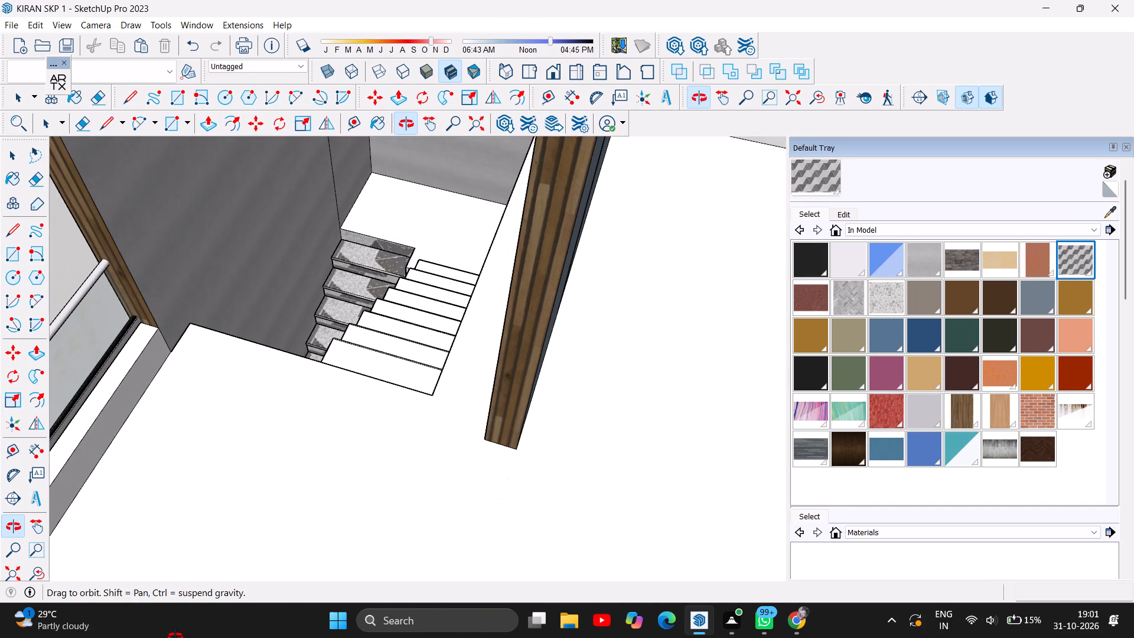
pyautogui.moveTo(175, 637); pyautogui.dragTo(176, 637)
pyautogui.click(176, 637)
pyautogui.moveTo(267, 292); pyautogui.dragTo(335, 328)
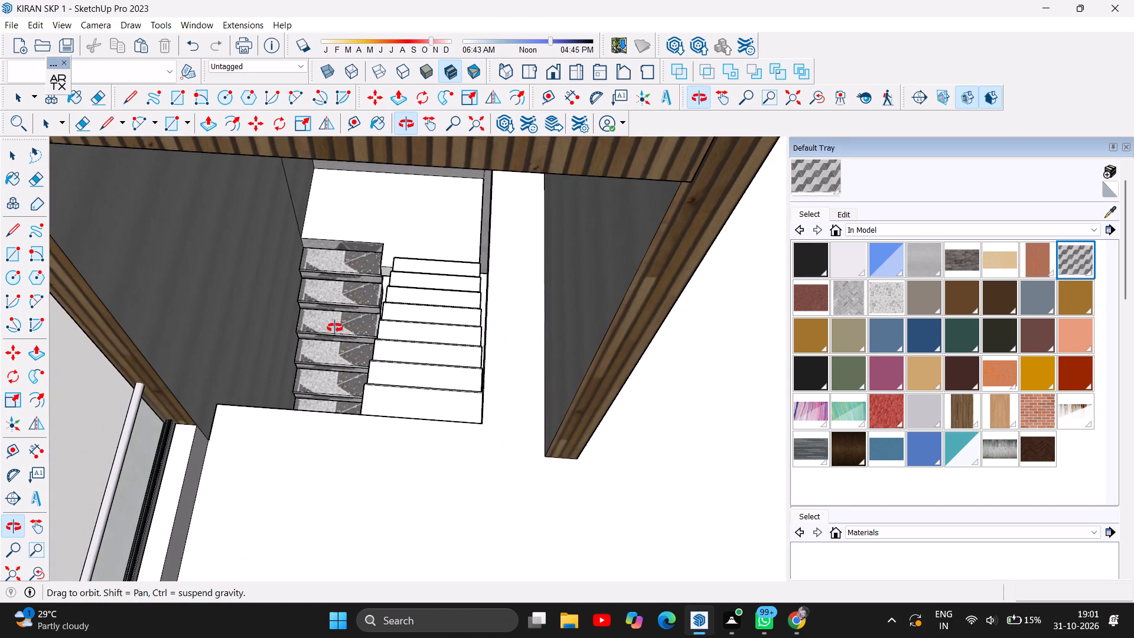
pyautogui.moveTo(335, 328); pyautogui.dragTo(336, 327)
pyautogui.click(19, 180)
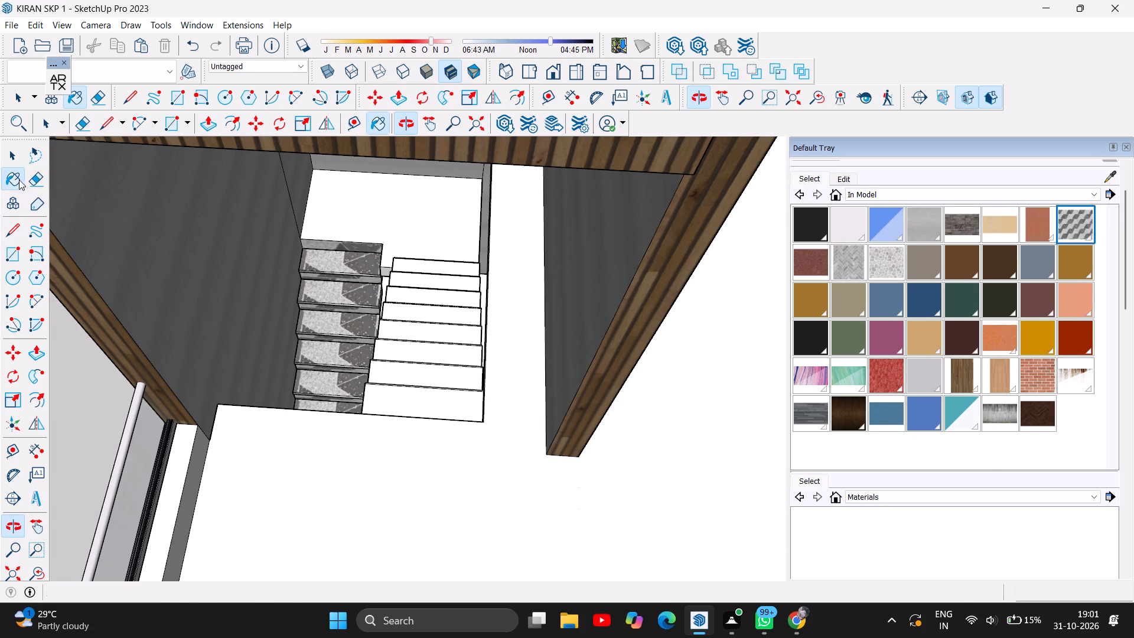
pyautogui.click(423, 403)
pyautogui.click(421, 383)
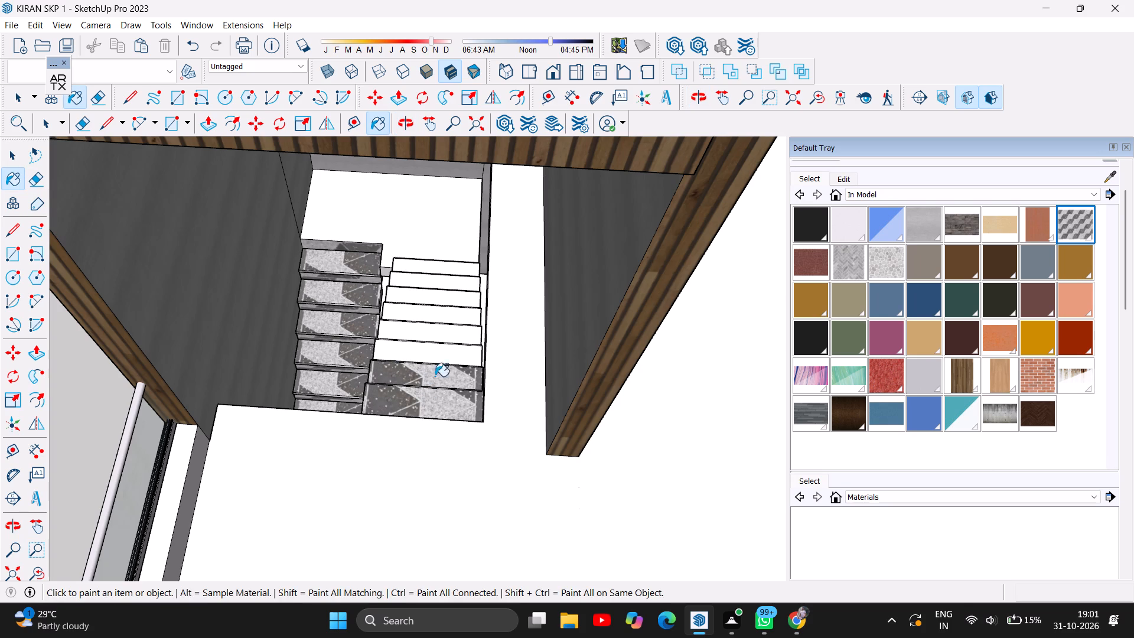
pyautogui.click(439, 351)
pyautogui.click(447, 335)
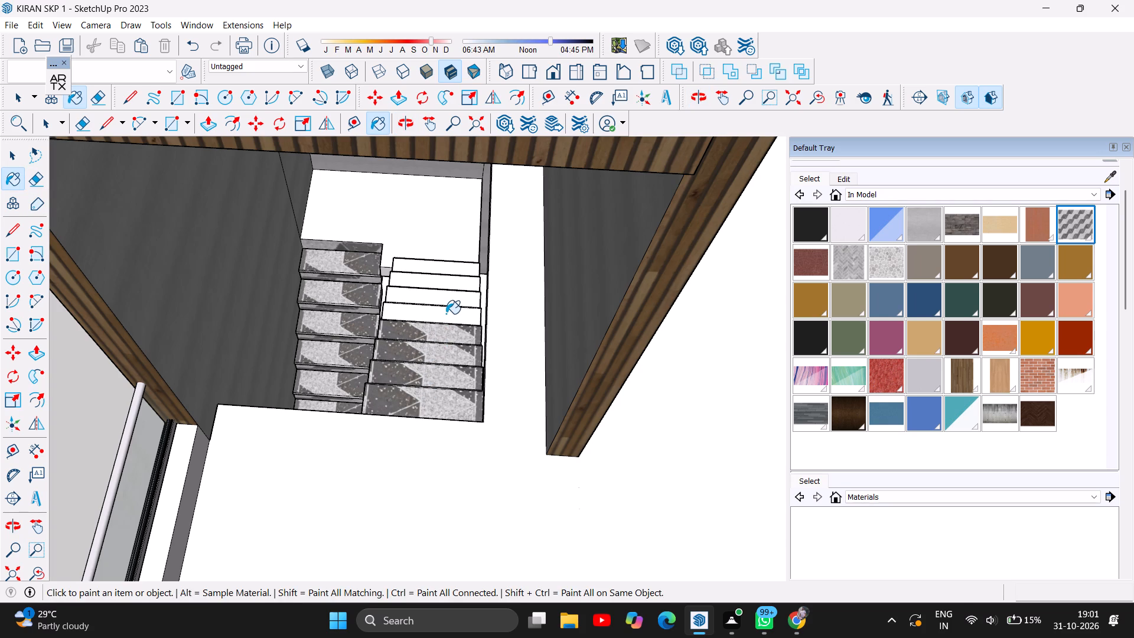
pyautogui.click(446, 314)
pyautogui.click(447, 298)
pyautogui.click(452, 289)
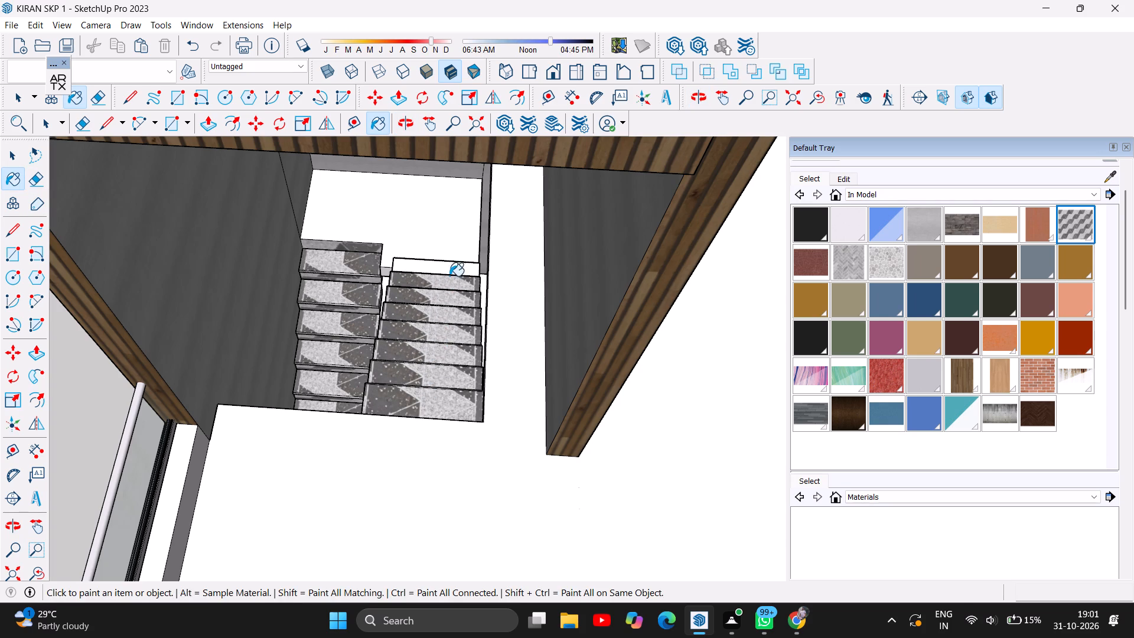
pyautogui.click(452, 268)
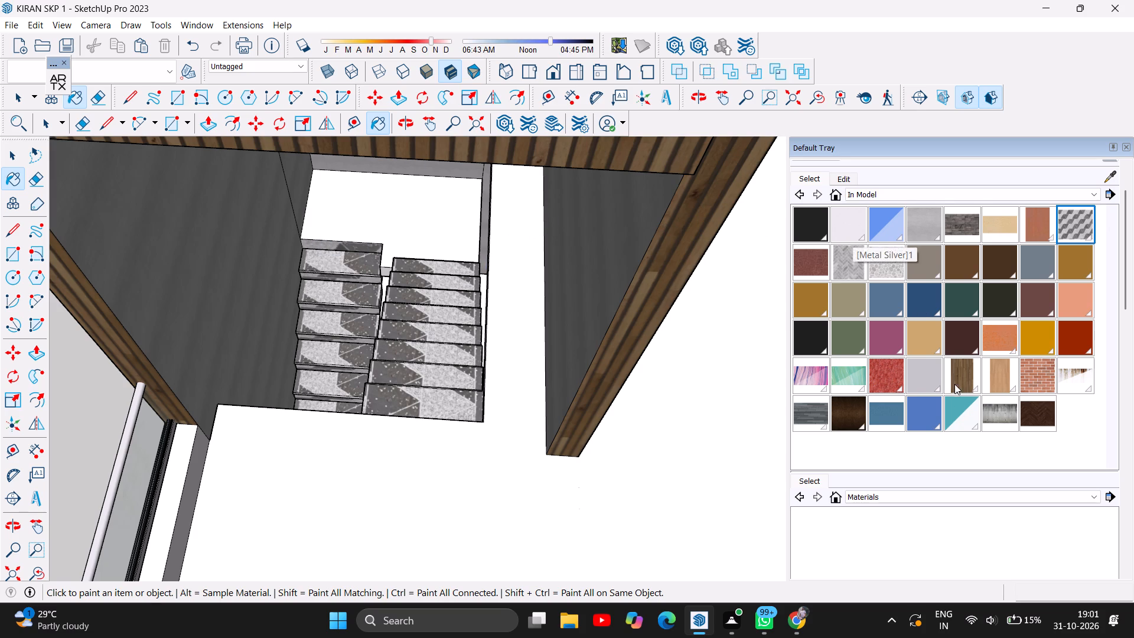
# Paint the stair landing and the flat roof floor with the plain light lavender-grey material.
pyautogui.click(926, 377)
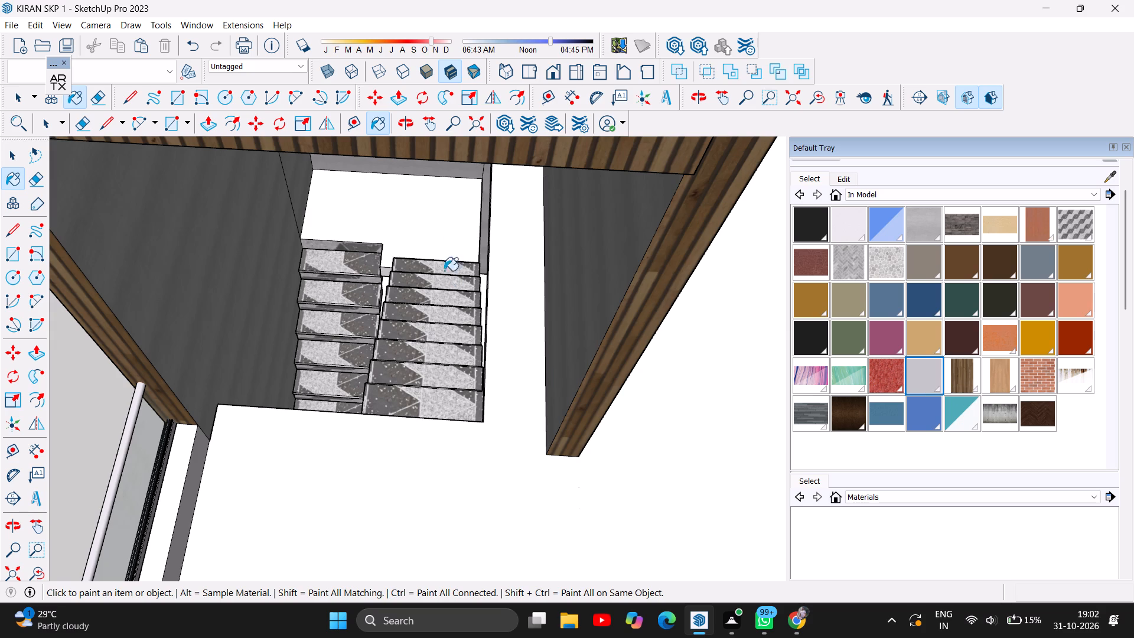
pyautogui.click(426, 248)
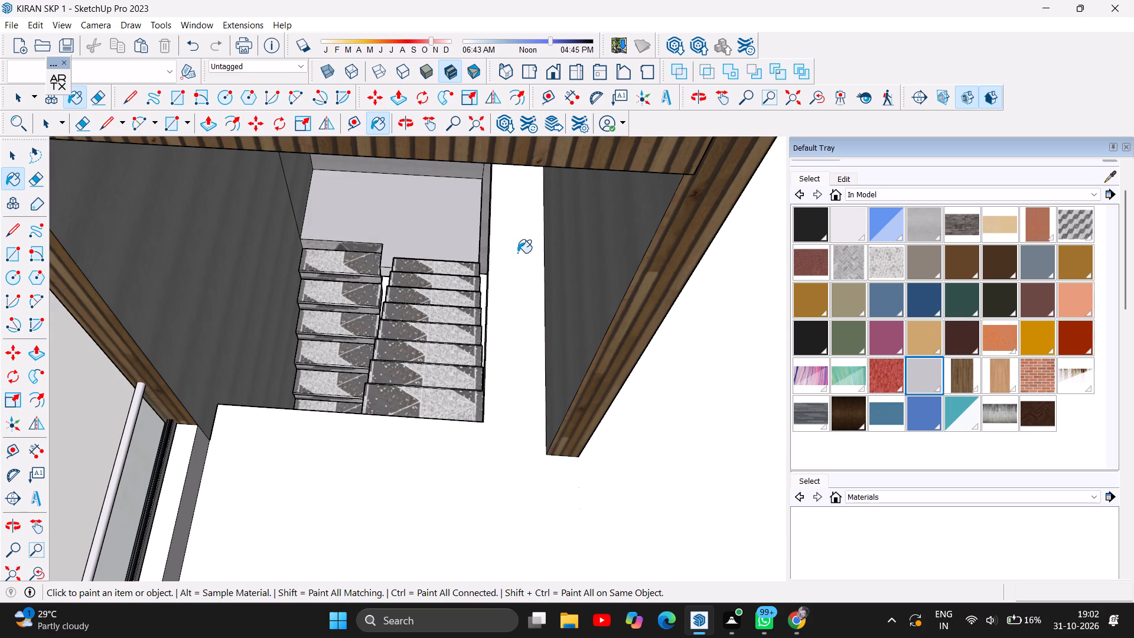
pyautogui.click(518, 252)
# Examine the roof floor, tower top and parapets from above and from the rear of the house.
pyautogui.scroll(-8, 523, 295)
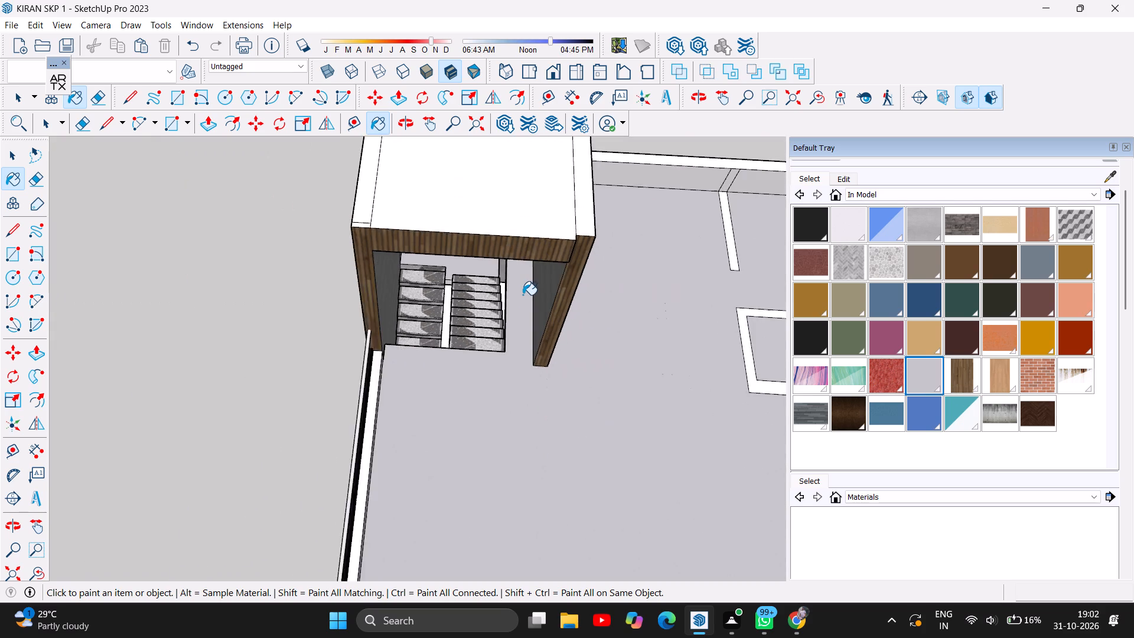
pyautogui.scroll(-12, 523, 295)
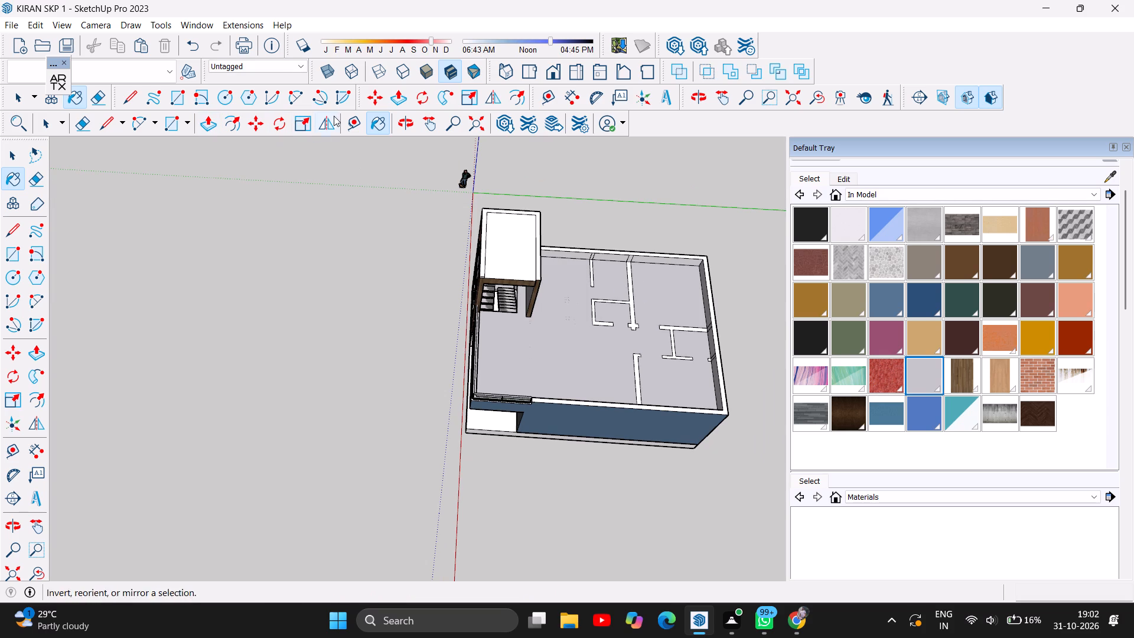
pyautogui.click(403, 123)
pyautogui.moveTo(434, 325); pyautogui.dragTo(629, 203)
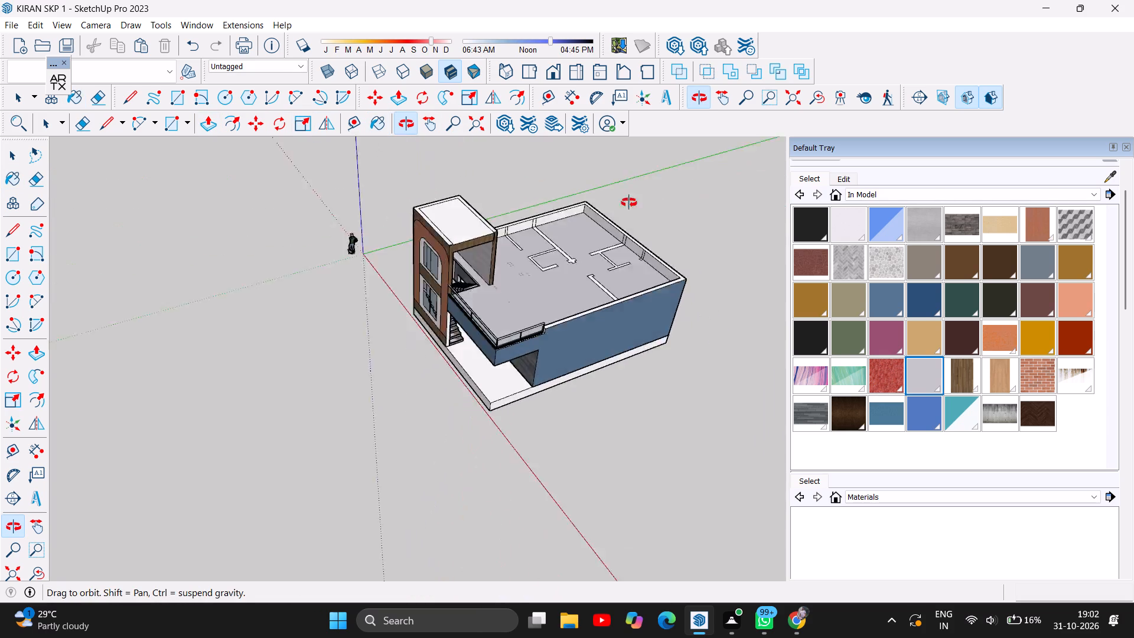
pyautogui.moveTo(629, 203); pyautogui.dragTo(12, 158)
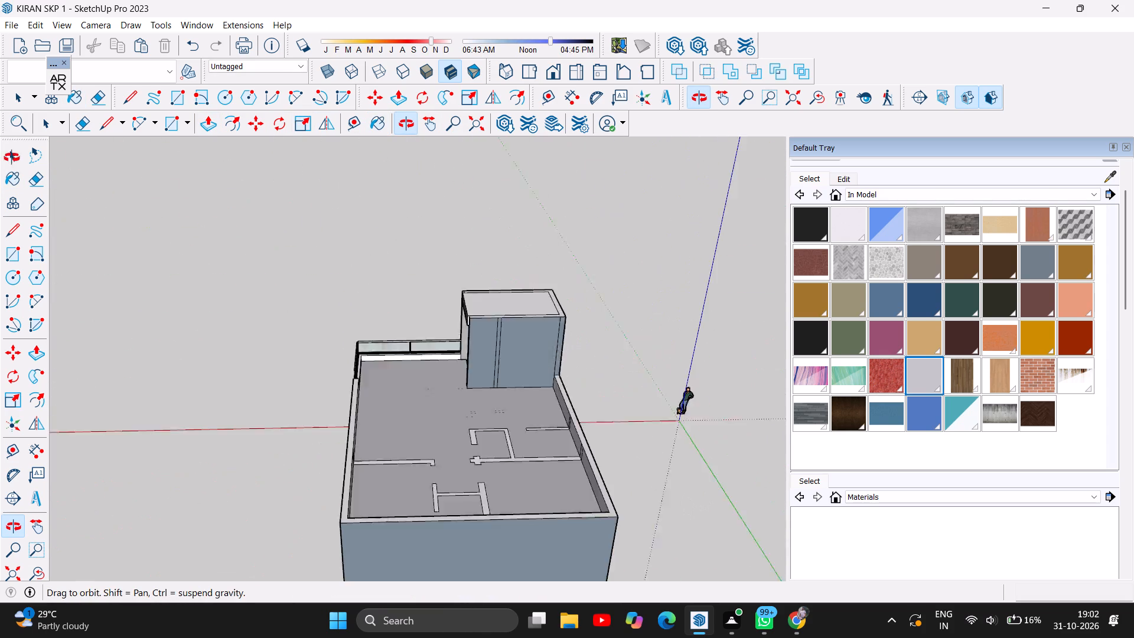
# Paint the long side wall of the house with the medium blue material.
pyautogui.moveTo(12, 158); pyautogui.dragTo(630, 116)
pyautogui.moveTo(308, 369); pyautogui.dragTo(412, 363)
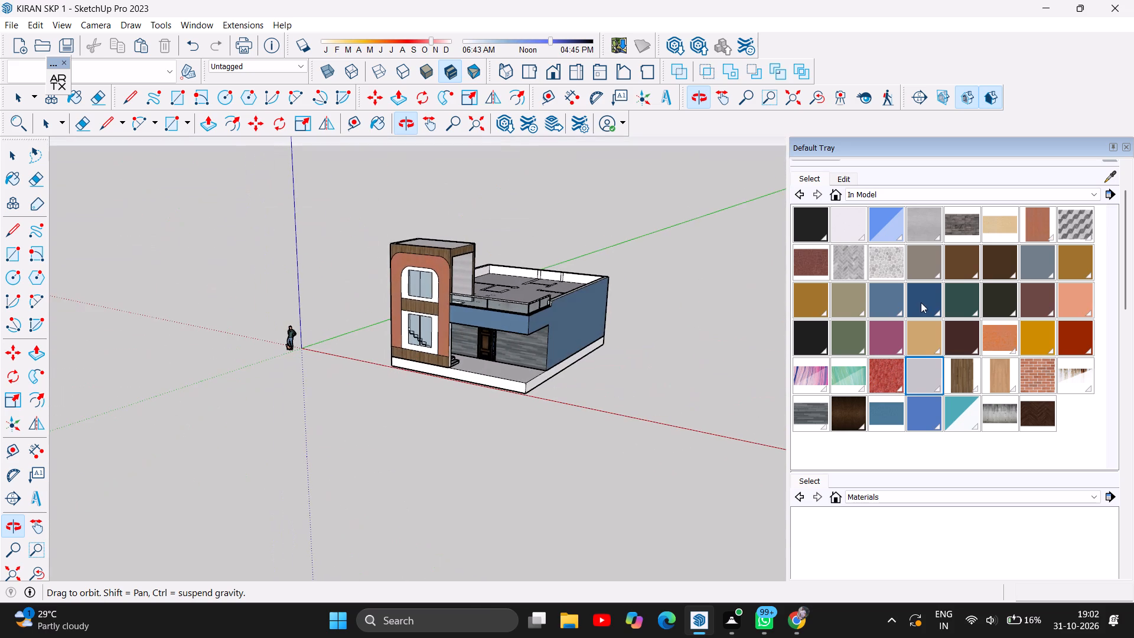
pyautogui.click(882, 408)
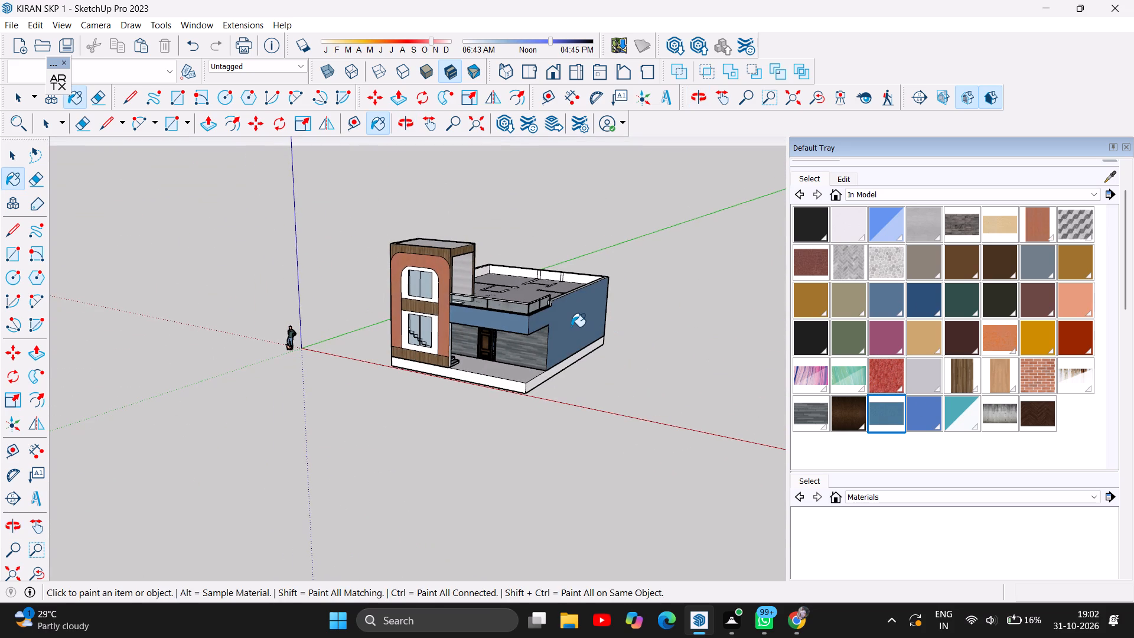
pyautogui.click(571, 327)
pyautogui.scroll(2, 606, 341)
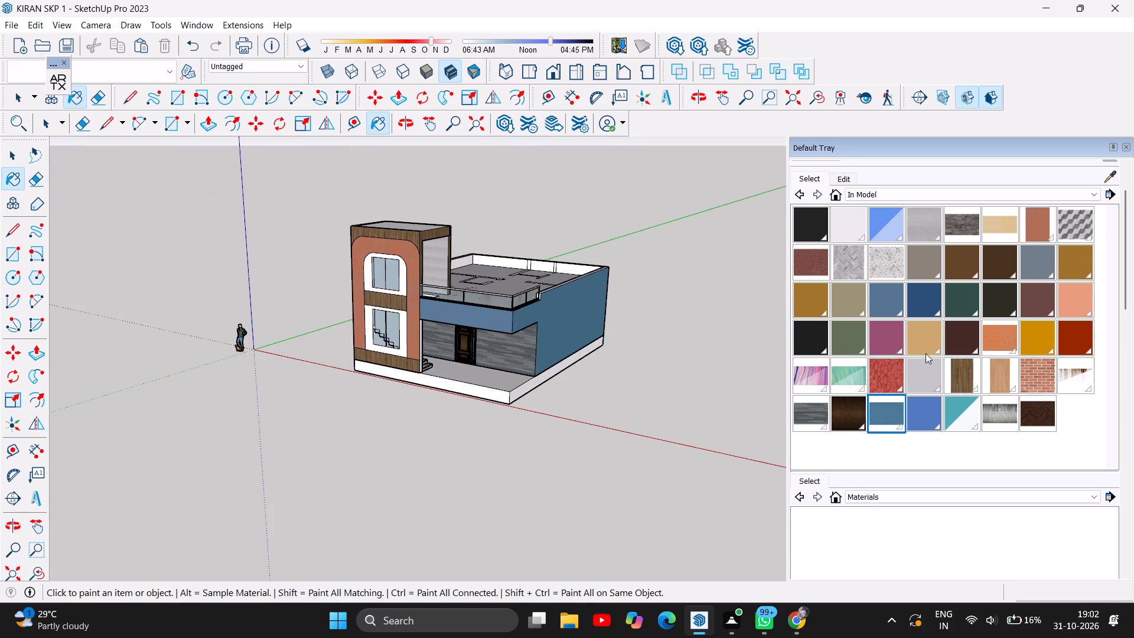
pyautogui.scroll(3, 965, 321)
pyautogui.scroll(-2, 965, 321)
# Paint the long side wall, the balcony fascia and both tower window surrounds with the plain slate blue-grey material.
pyautogui.click(1038, 249)
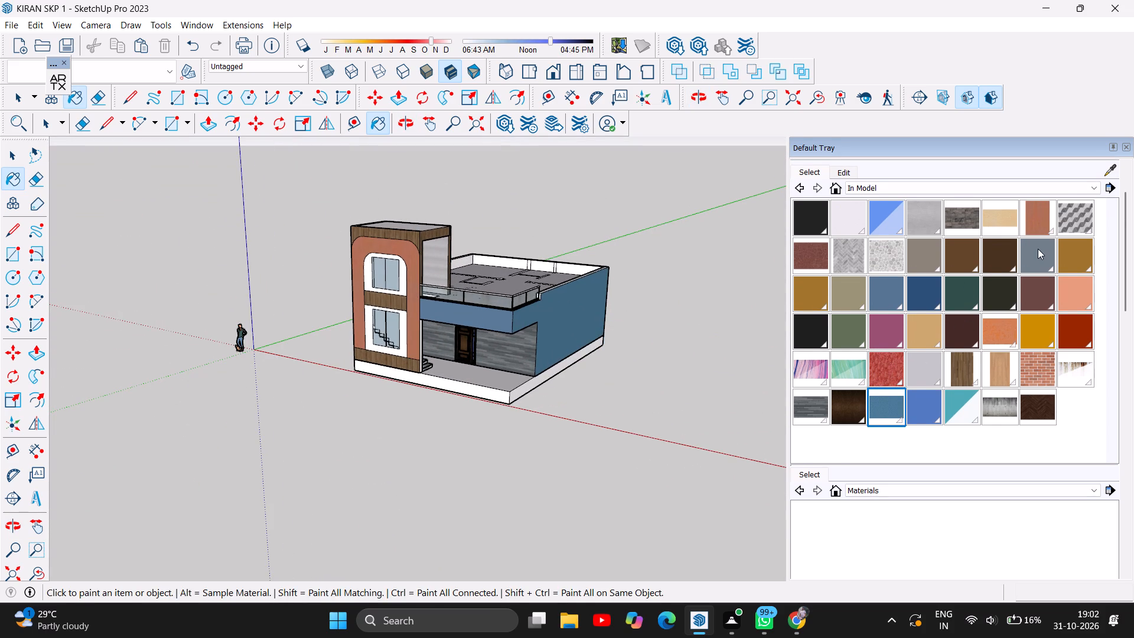
pyautogui.click(555, 317)
pyautogui.click(488, 325)
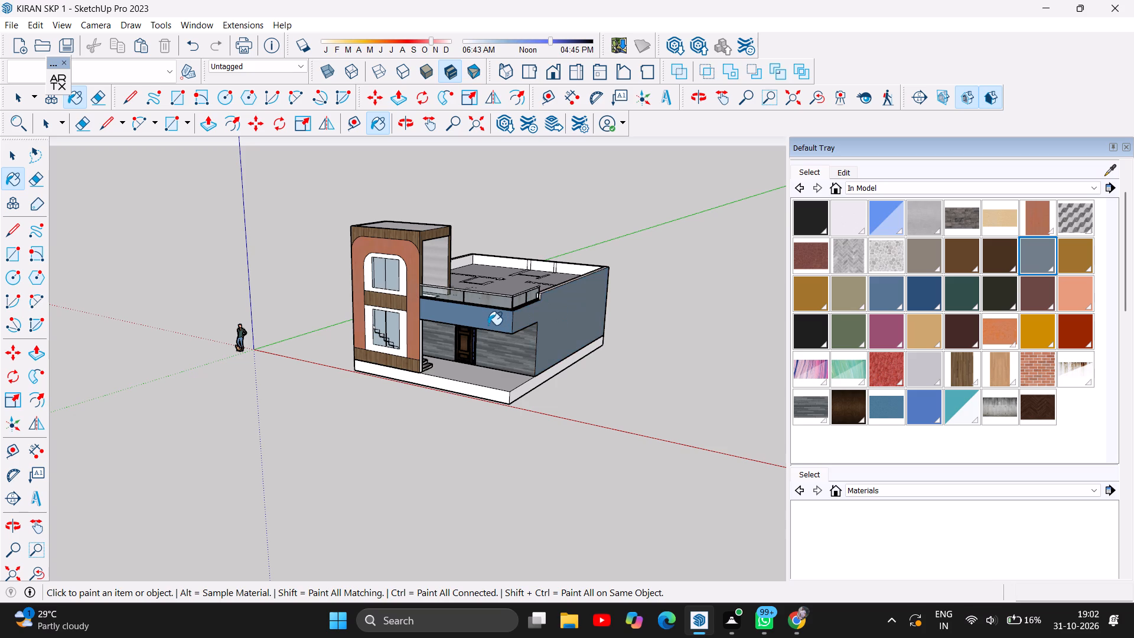
pyautogui.scroll(3, 612, 382)
pyautogui.scroll(4, 572, 317)
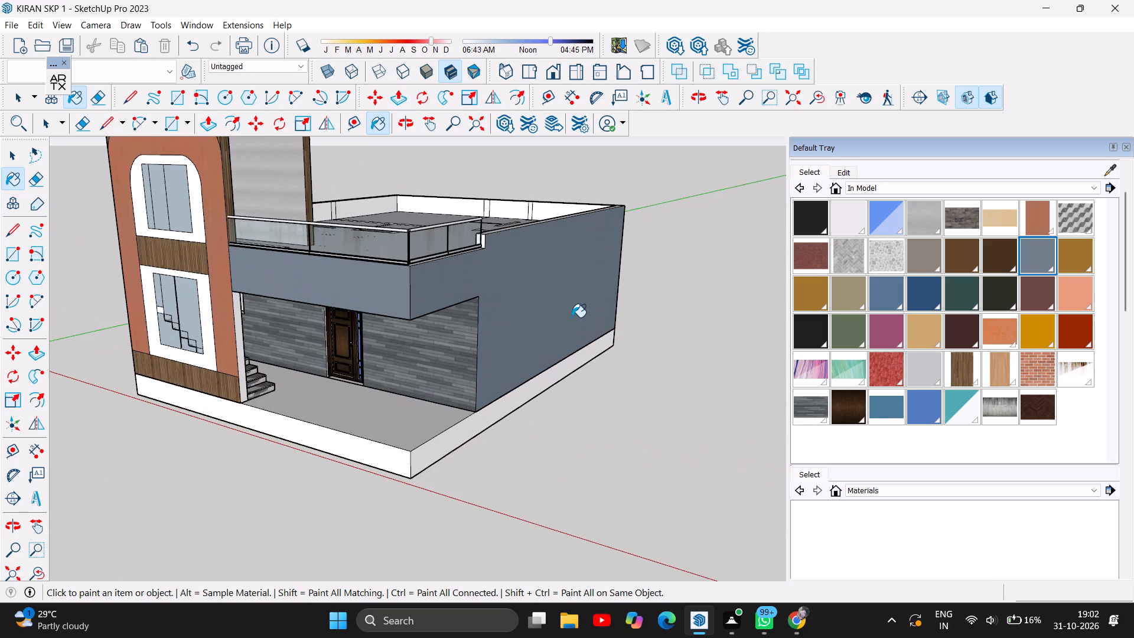
pyautogui.click(190, 209)
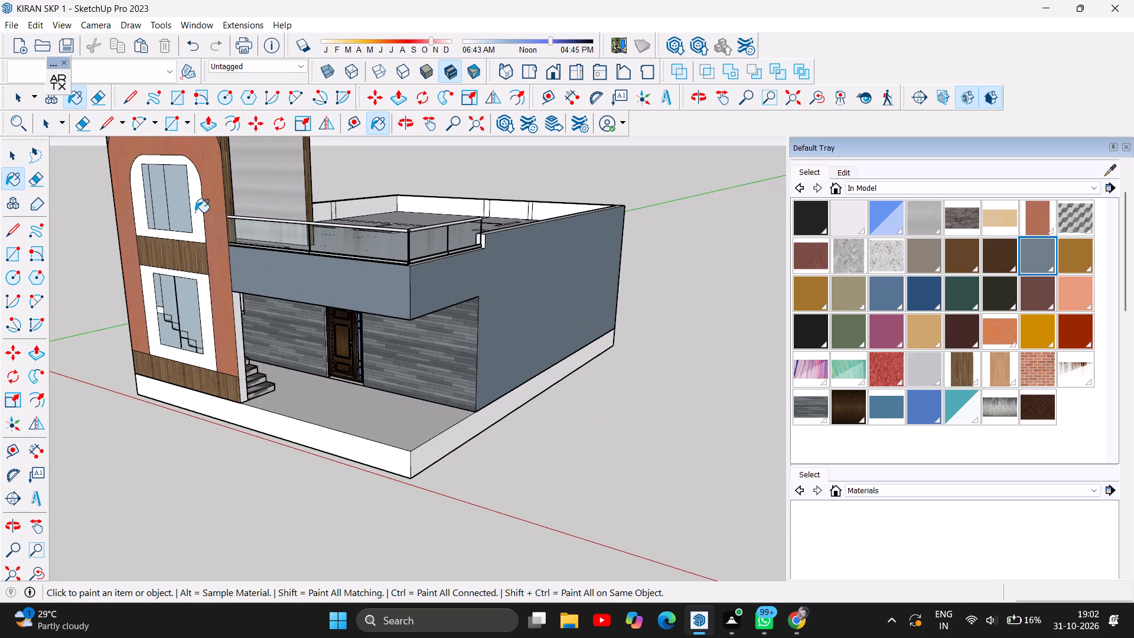
pyautogui.click(195, 212)
pyautogui.click(206, 330)
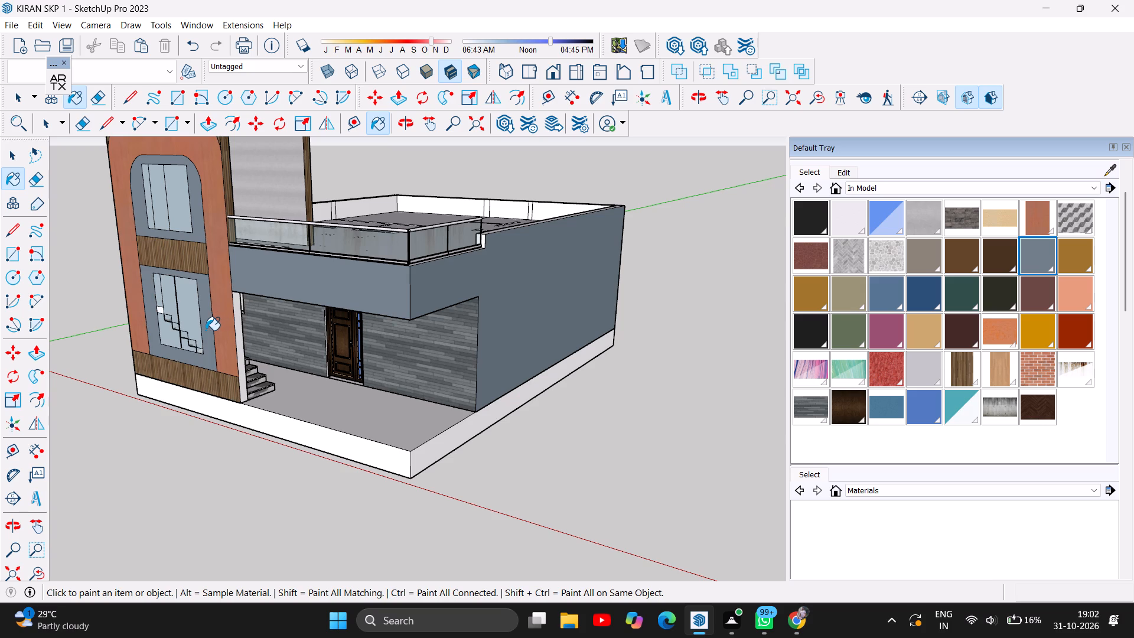
# Examine the painted tower front, balcony, entrance and side walls from several angles.
pyautogui.click(406, 126)
pyautogui.moveTo(247, 292); pyautogui.dragTo(542, 342)
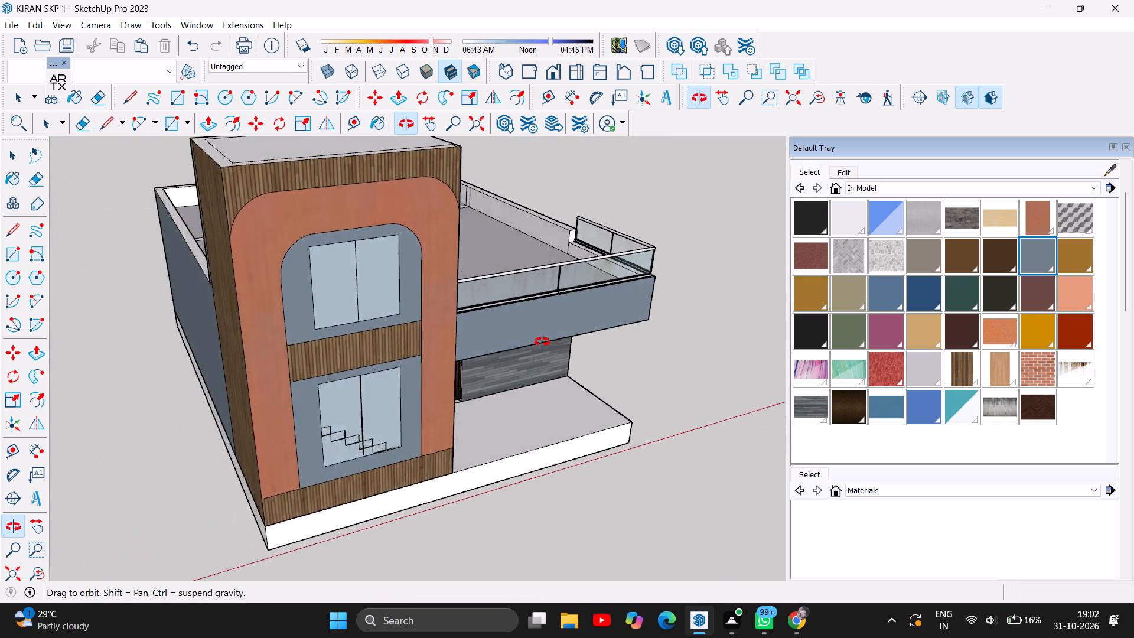
pyautogui.moveTo(542, 342); pyautogui.dragTo(217, 302)
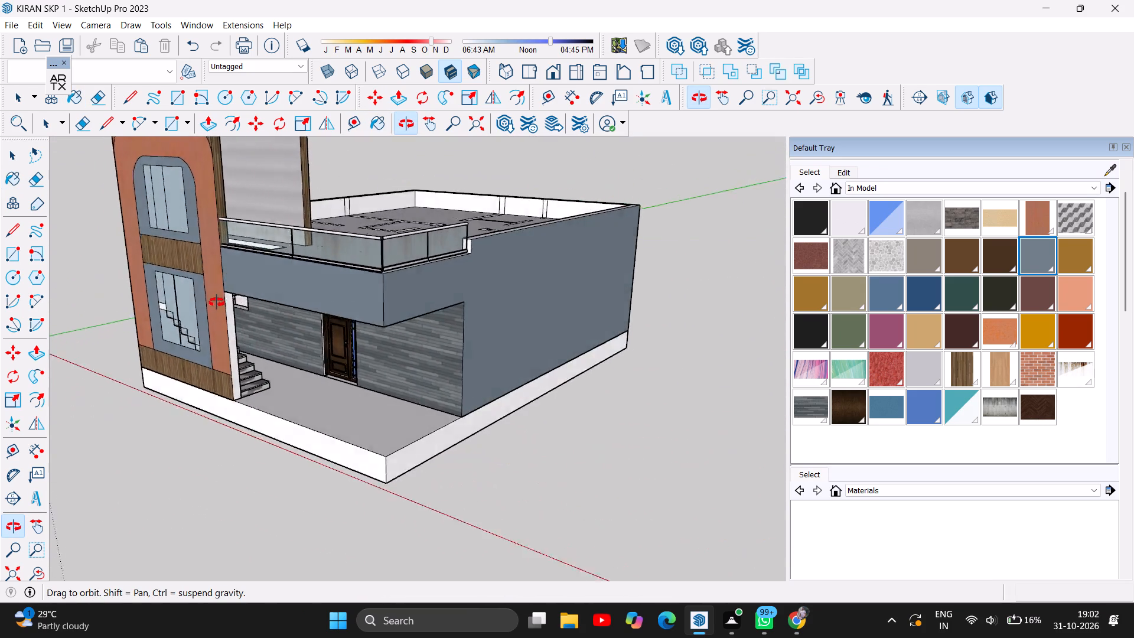
pyautogui.moveTo(217, 302); pyautogui.dragTo(543, 271)
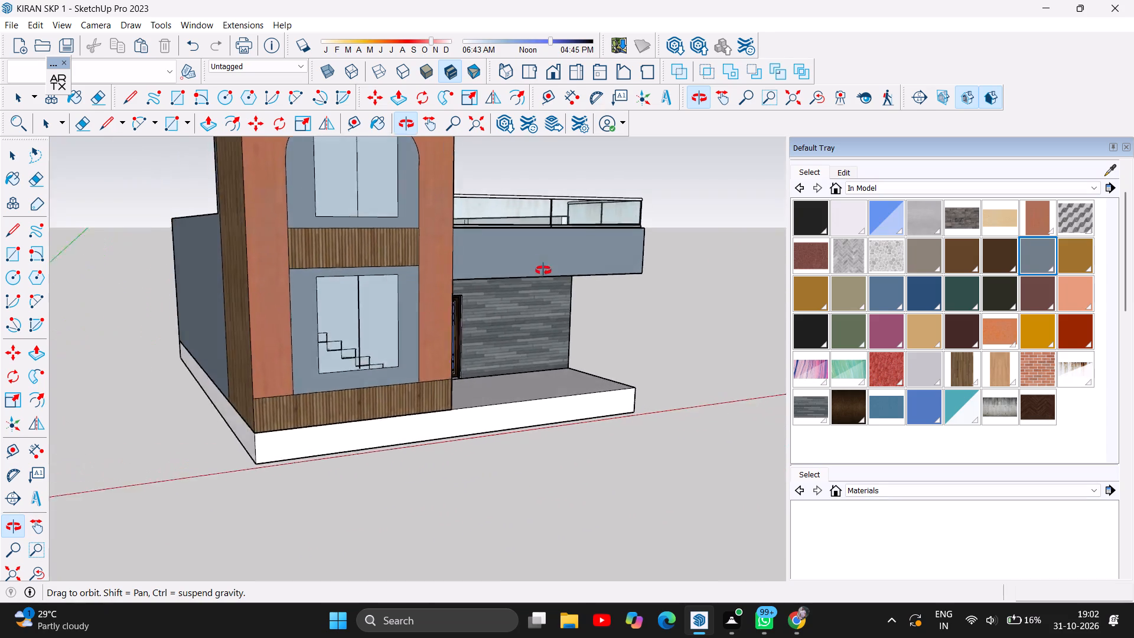
pyautogui.moveTo(543, 271); pyautogui.dragTo(383, 334)
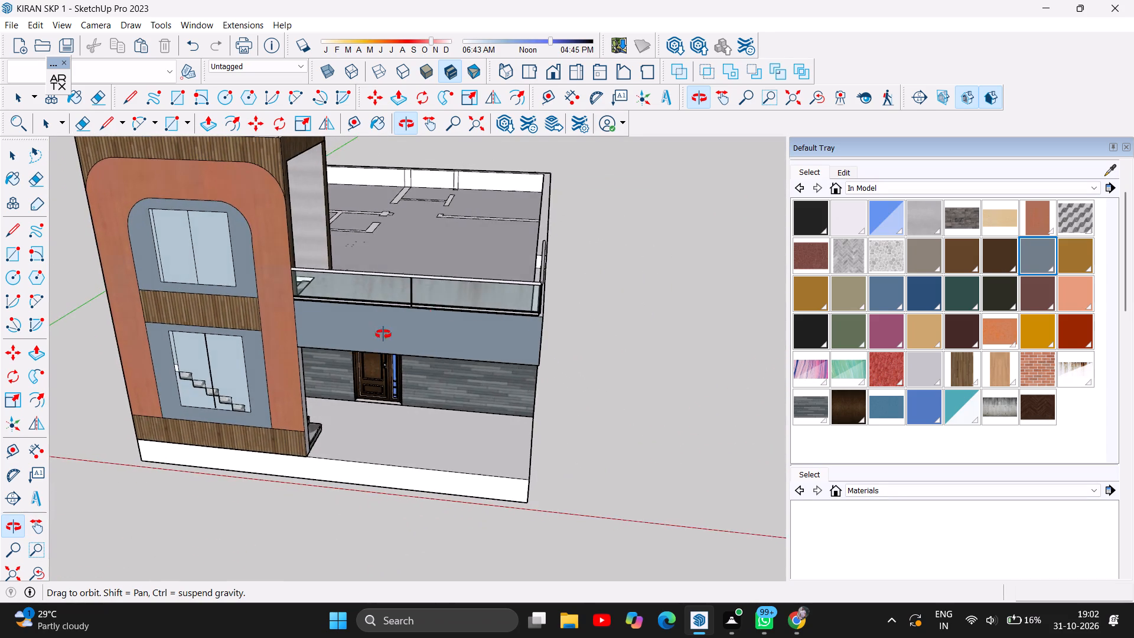
pyautogui.moveTo(383, 334); pyautogui.dragTo(501, 273)
pyautogui.moveTo(253, 428); pyautogui.dragTo(213, 376)
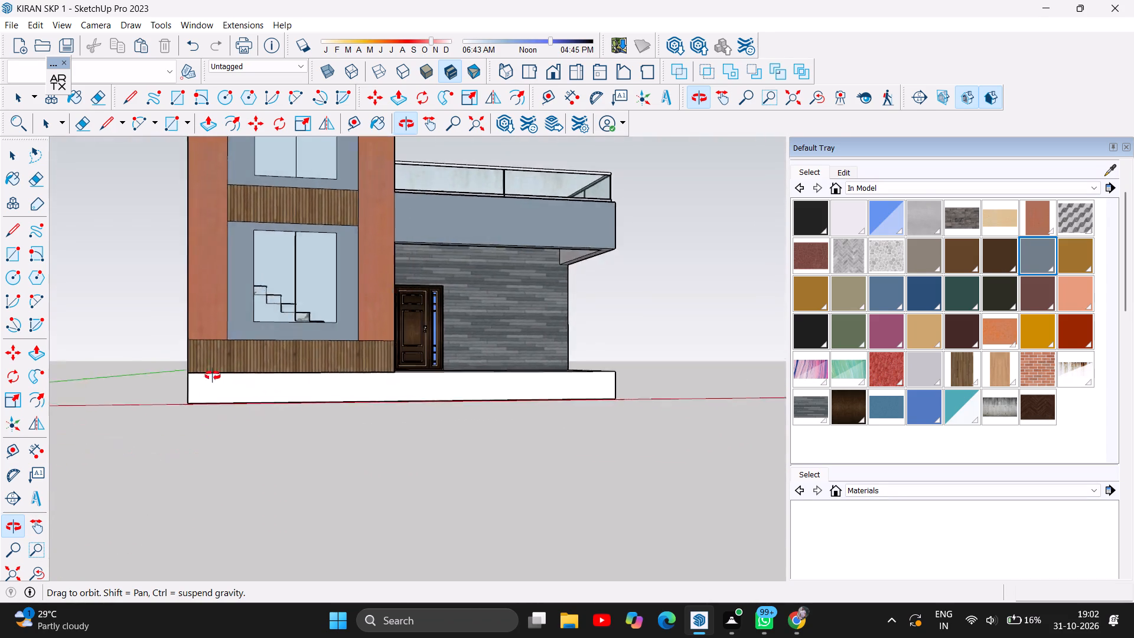
pyautogui.moveTo(213, 376); pyautogui.dragTo(187, 432)
# Delete the vertical line dividing the glass of the tower's lower window.
pyautogui.scroll(4, 288, 304)
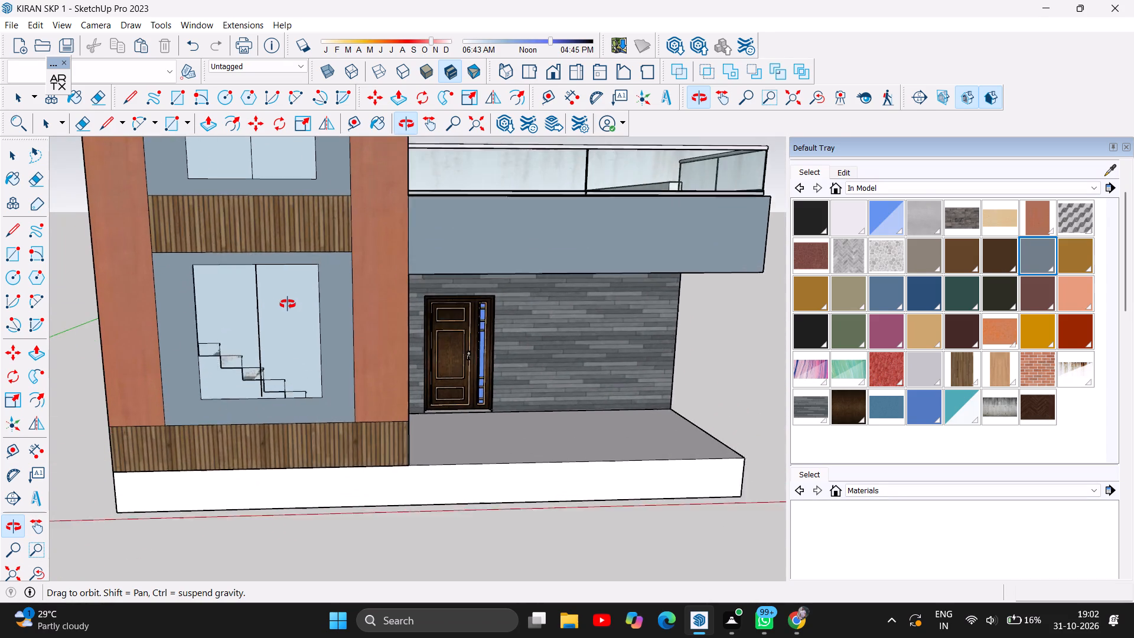
pyautogui.scroll(7, 288, 304)
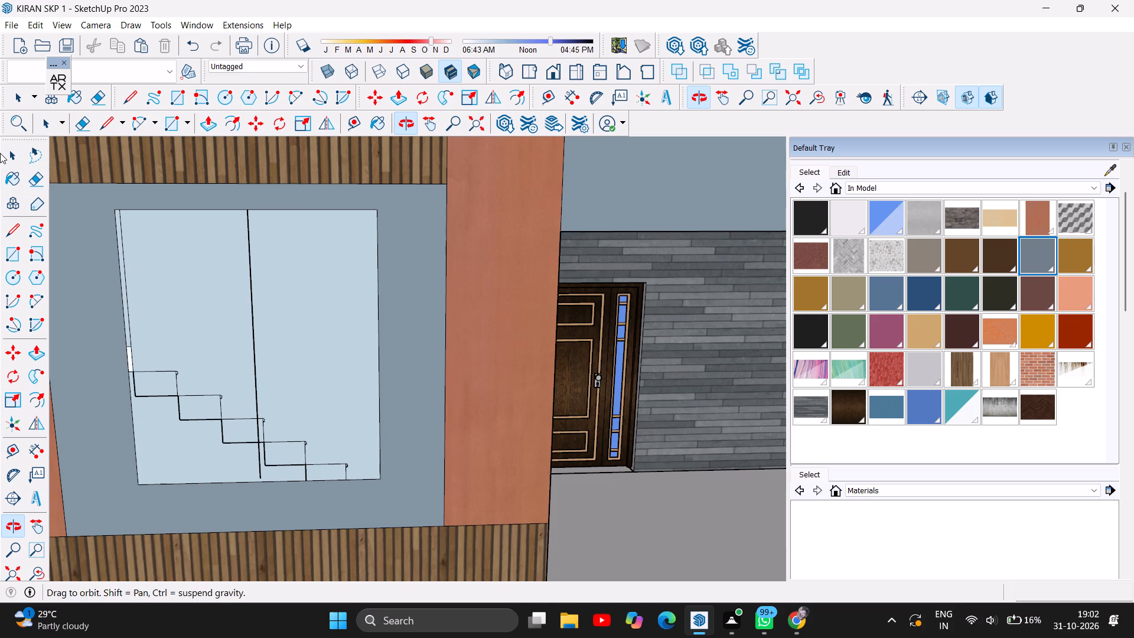
pyautogui.click(8, 154)
pyautogui.click(253, 316)
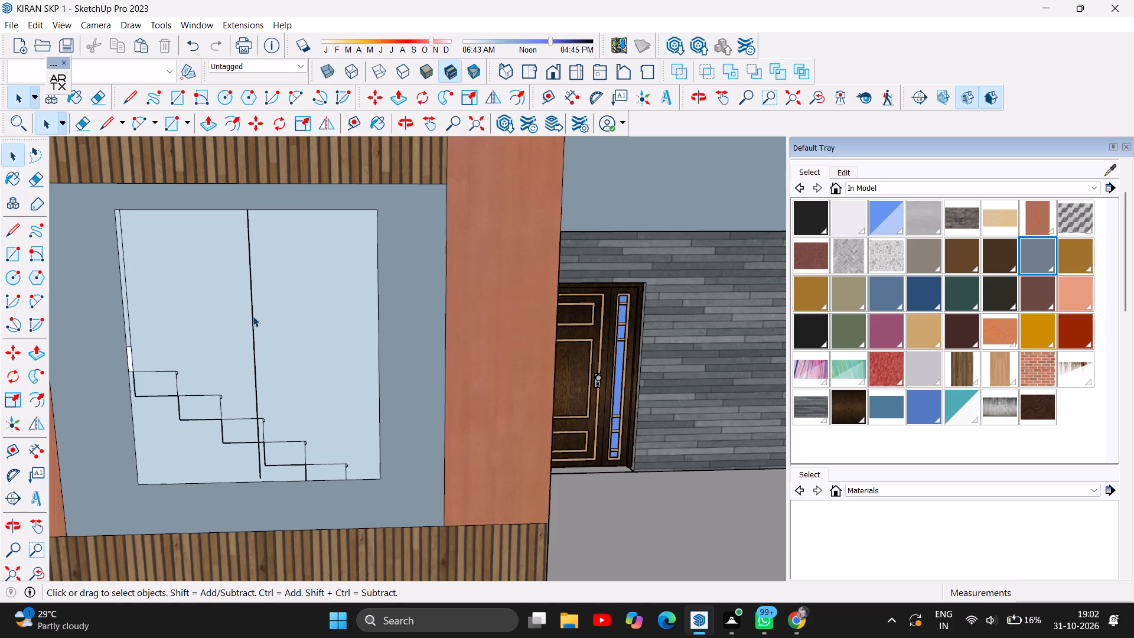
pyautogui.press('Delete')
# Delete both outer glass panes of the tower's upper window.
pyautogui.scroll(-5, 258, 418)
pyautogui.scroll(-6, 301, 439)
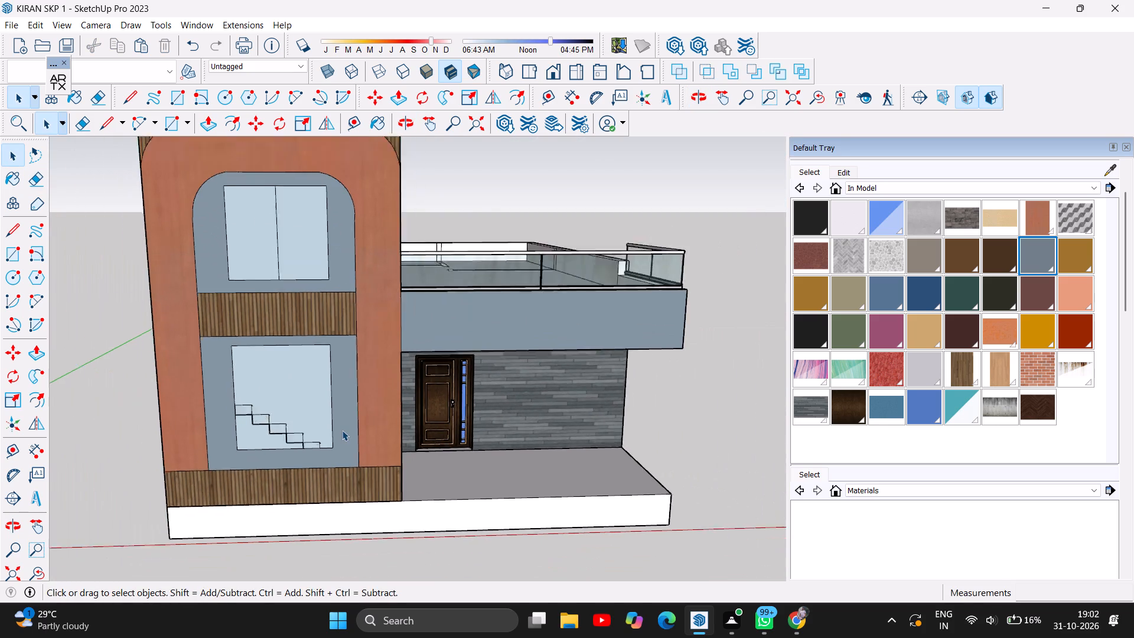
pyautogui.scroll(-3, 342, 430)
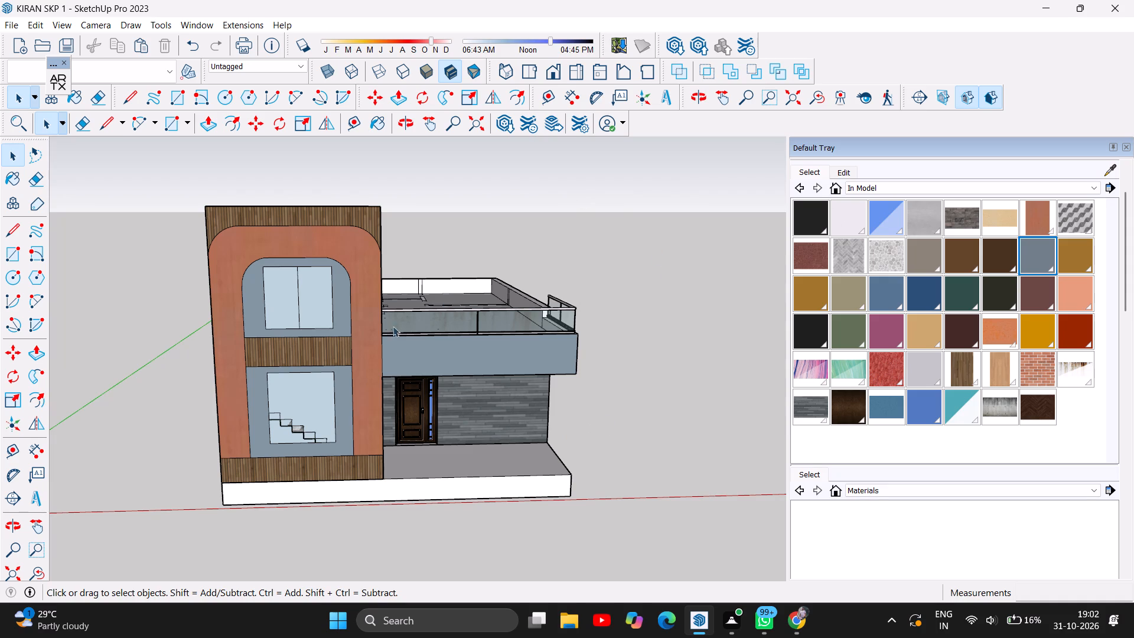
pyautogui.click(407, 124)
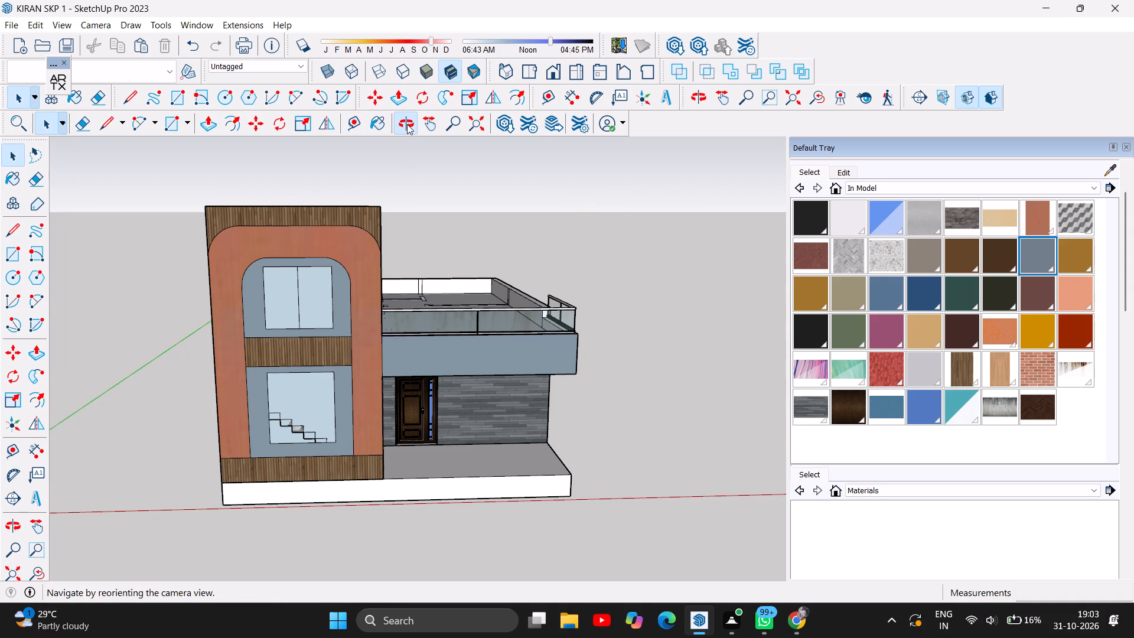
pyautogui.moveTo(520, 272); pyautogui.dragTo(532, 294)
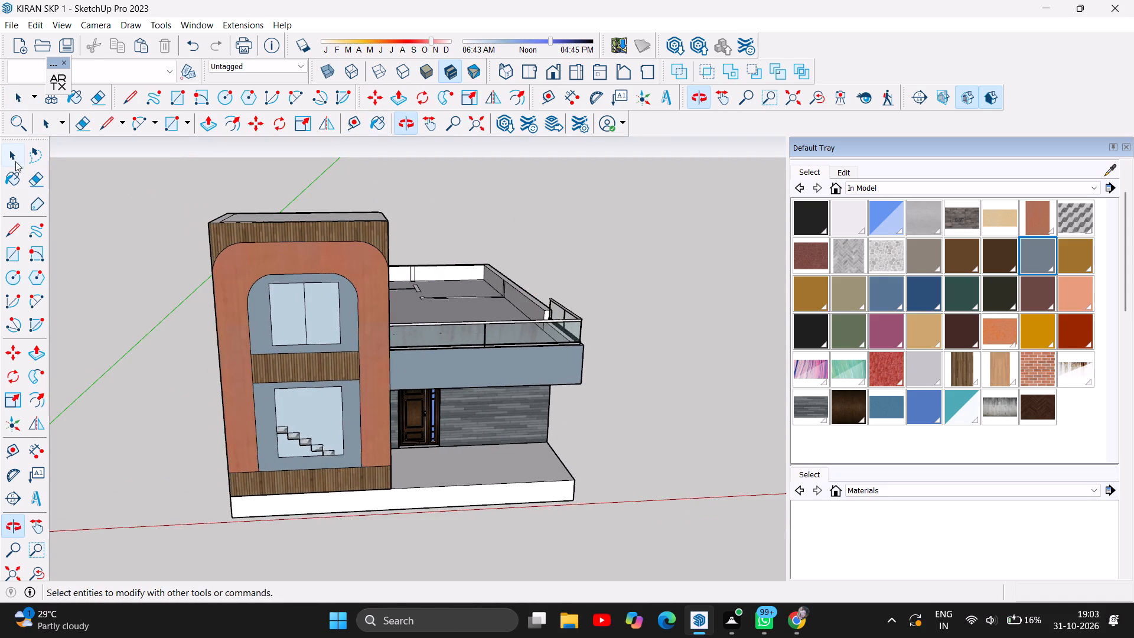
pyautogui.click(11, 158)
pyautogui.click(321, 331)
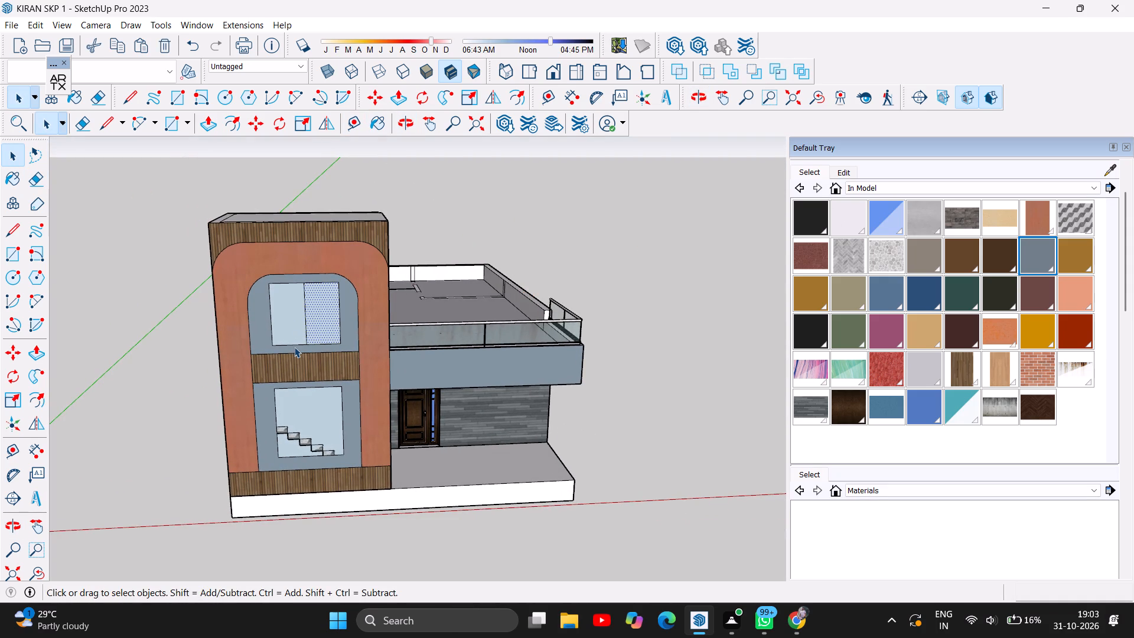
pyautogui.press('Delete')
pyautogui.click(301, 326)
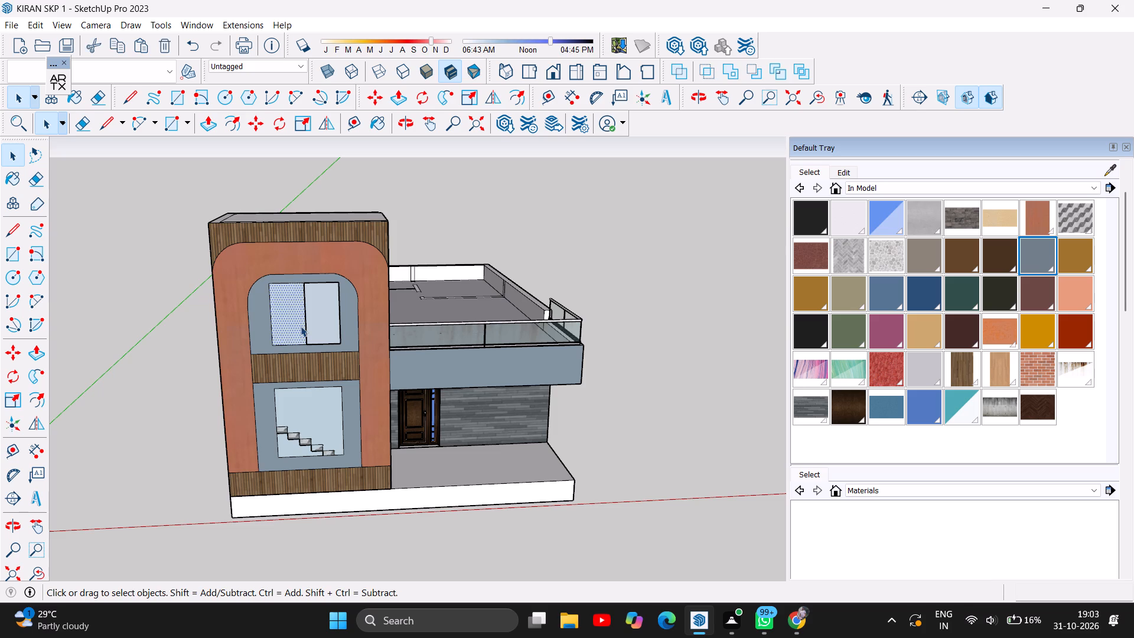
pyautogui.press('Delete')
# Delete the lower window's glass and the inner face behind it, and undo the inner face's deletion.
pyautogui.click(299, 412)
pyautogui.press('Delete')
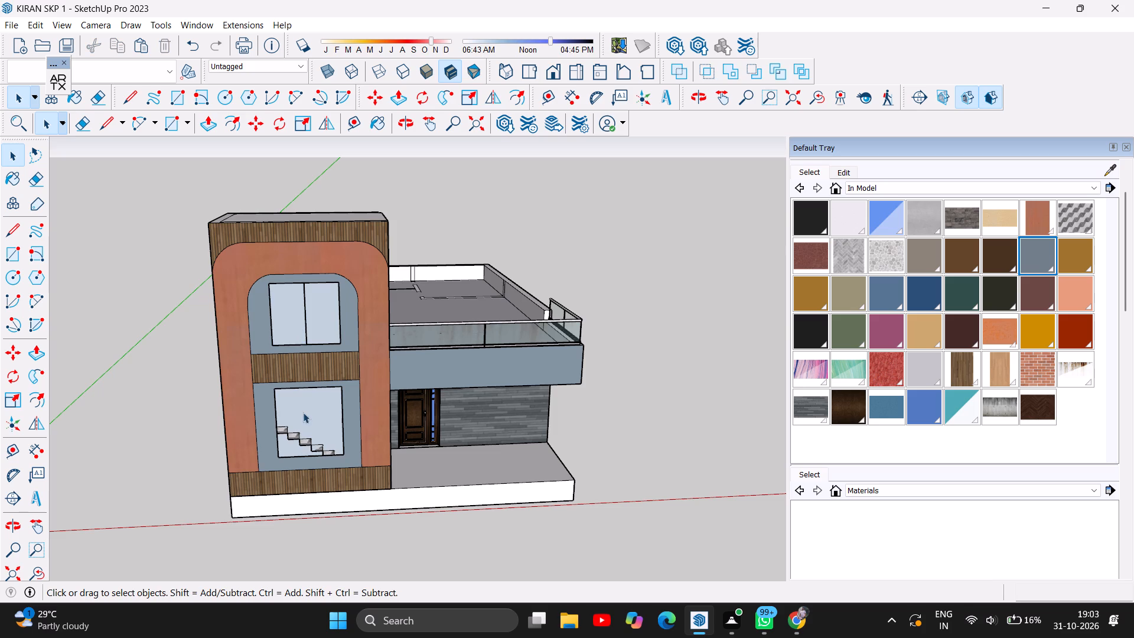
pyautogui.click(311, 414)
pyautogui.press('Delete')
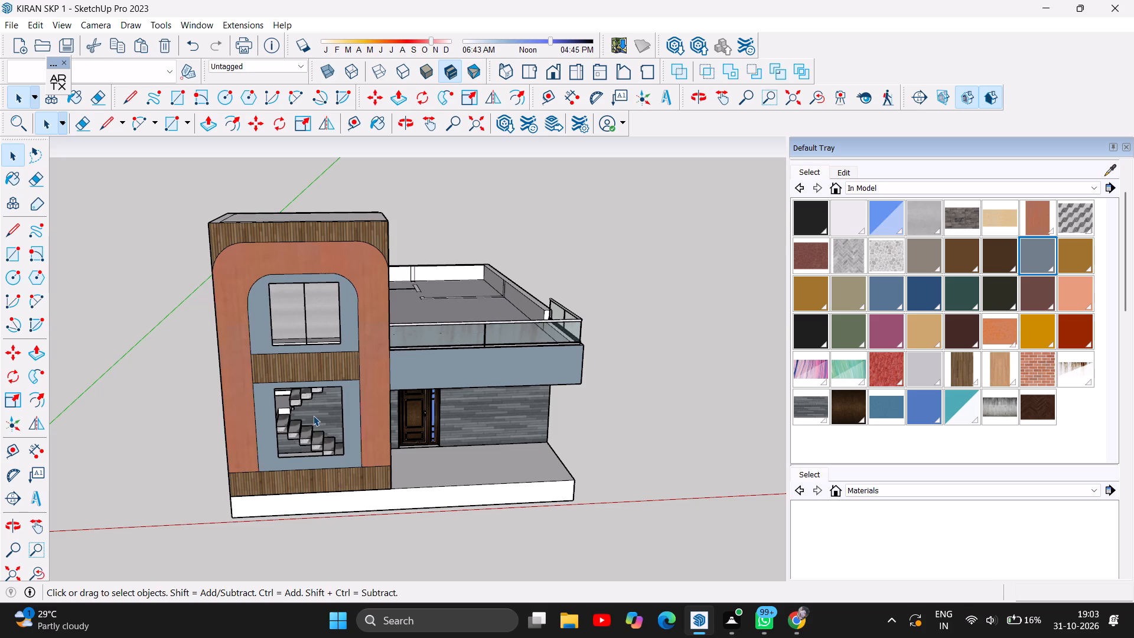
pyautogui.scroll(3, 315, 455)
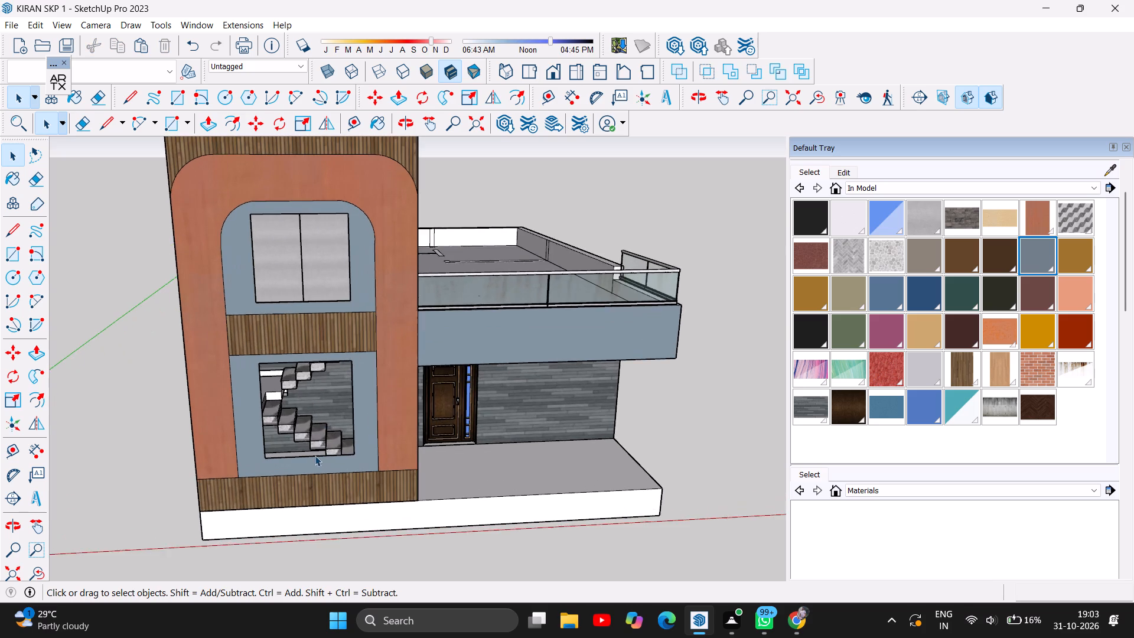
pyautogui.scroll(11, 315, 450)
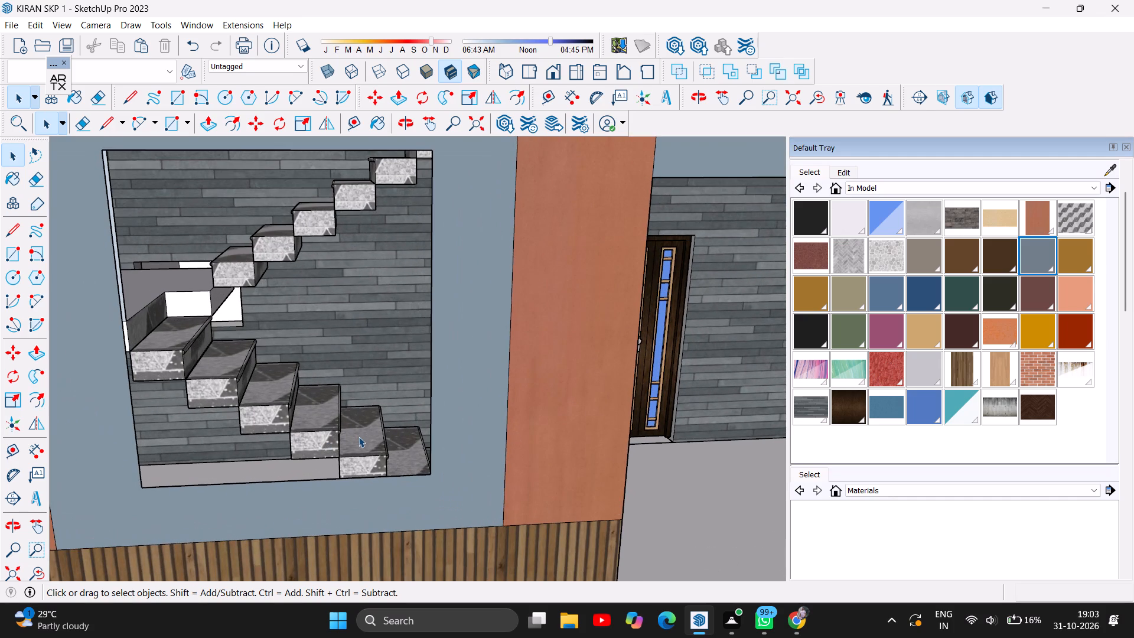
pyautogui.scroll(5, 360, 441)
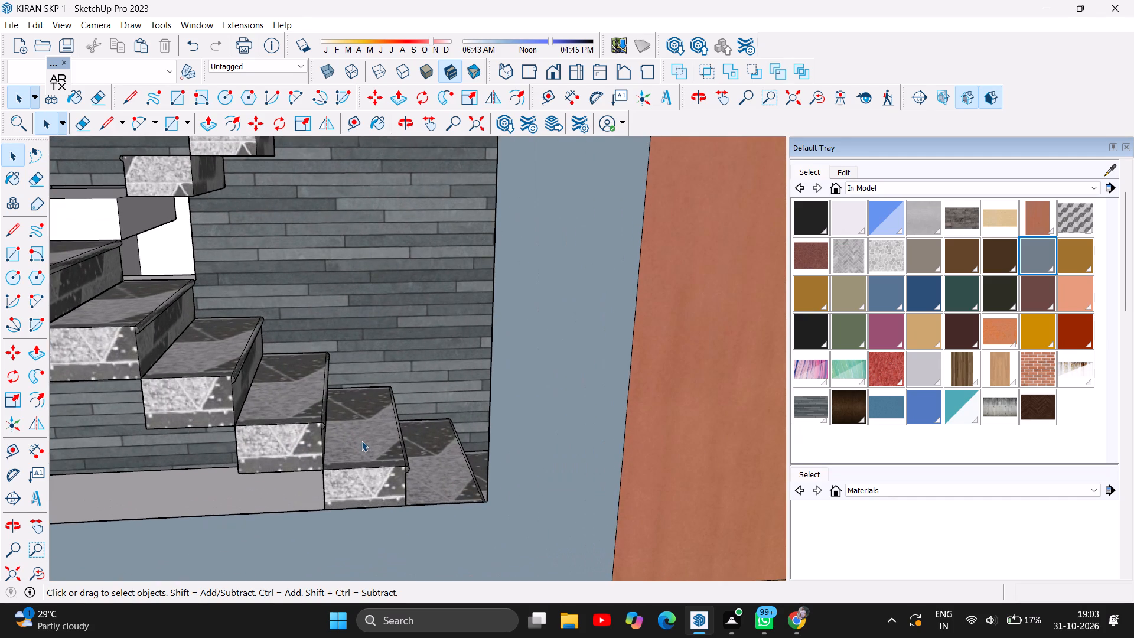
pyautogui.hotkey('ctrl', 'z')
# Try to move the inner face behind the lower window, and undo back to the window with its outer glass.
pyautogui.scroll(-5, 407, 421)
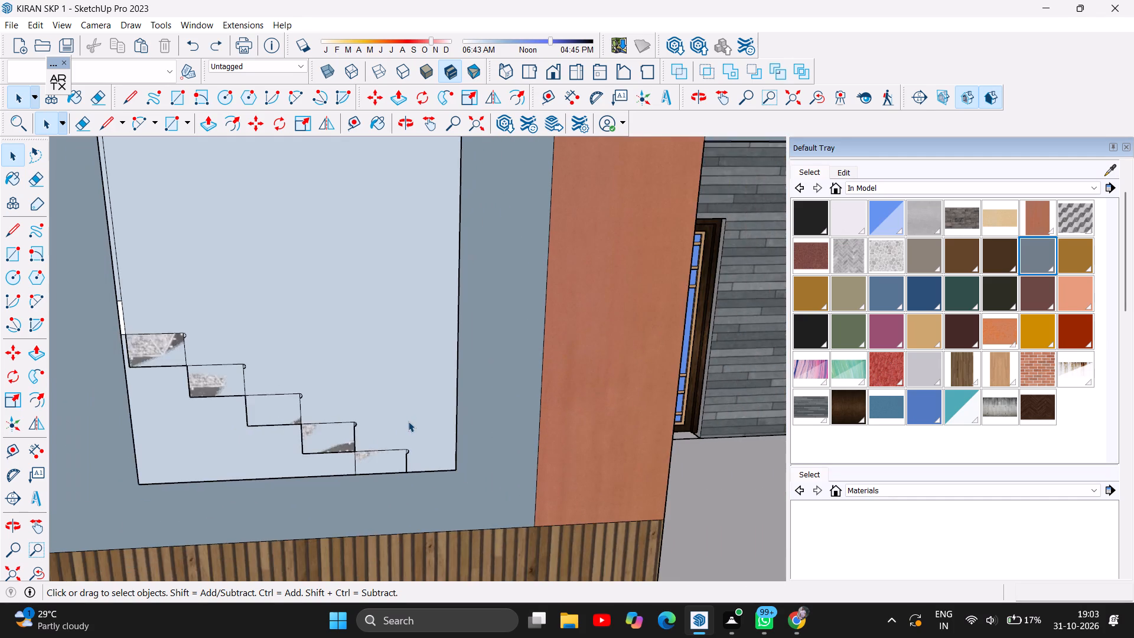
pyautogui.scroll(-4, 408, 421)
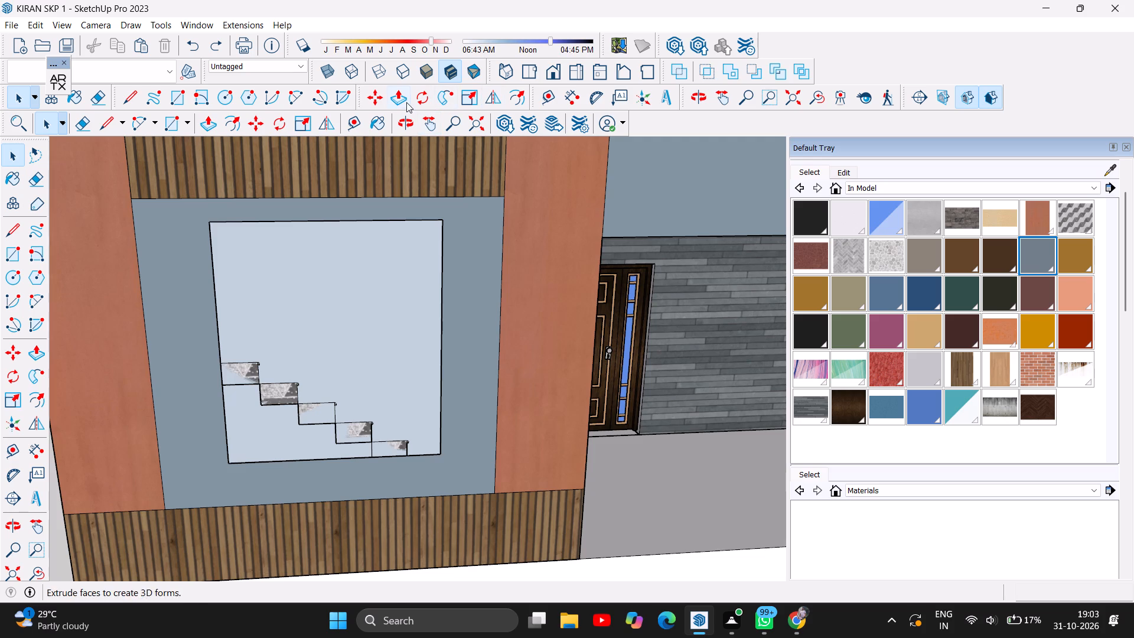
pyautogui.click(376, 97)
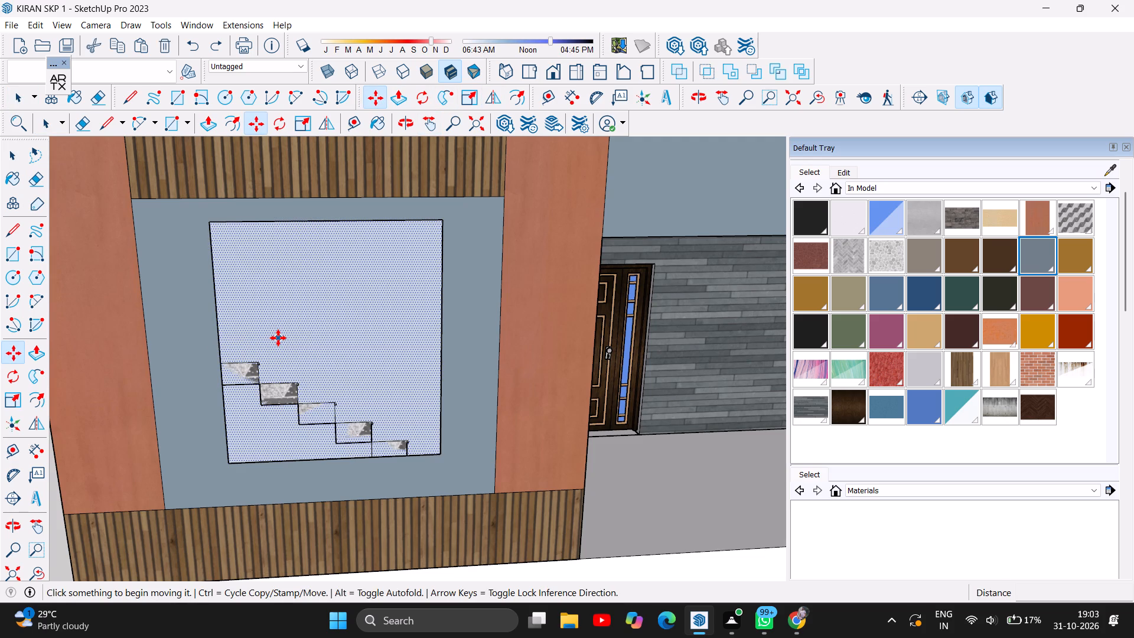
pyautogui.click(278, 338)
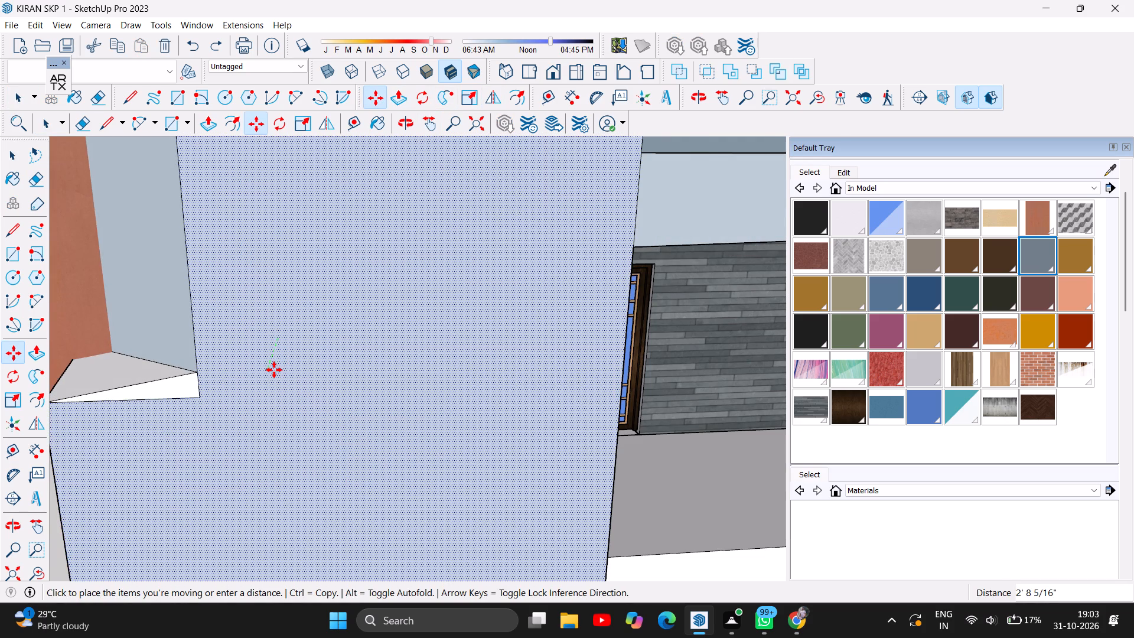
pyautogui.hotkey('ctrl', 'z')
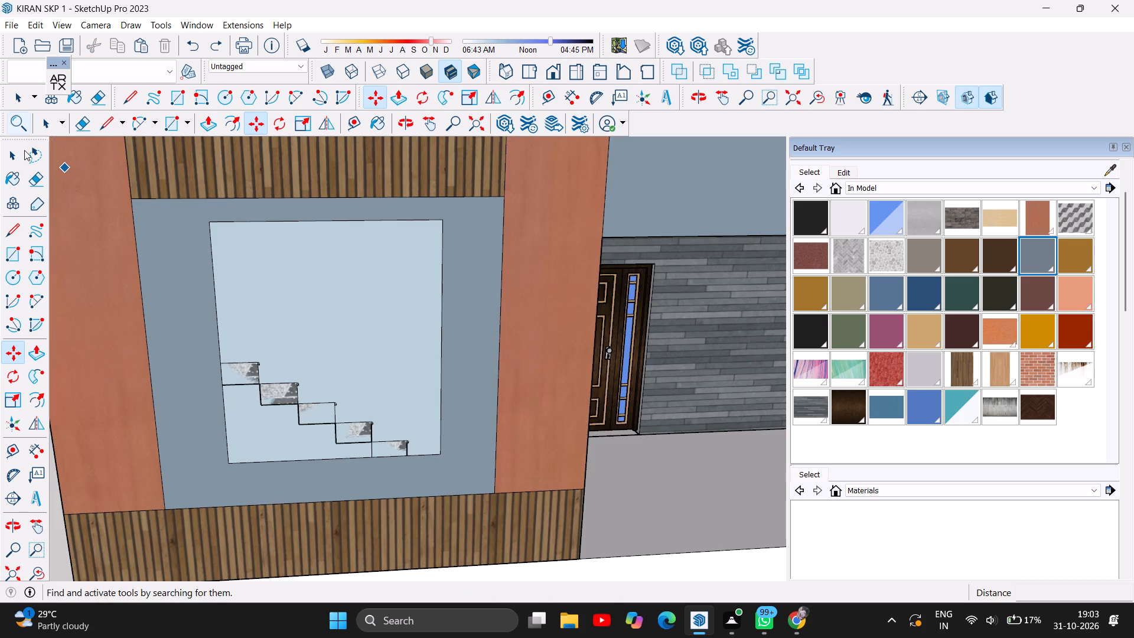
# Delete the left edge of the lower window's outline on the tower front.
pyautogui.click(24, 152)
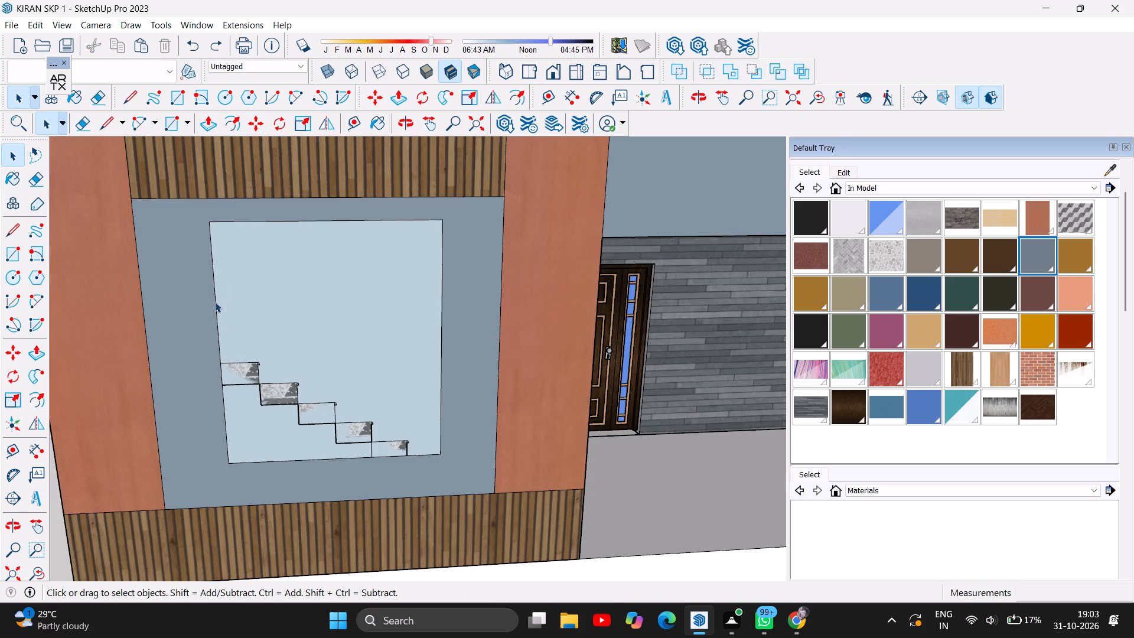
pyautogui.click(215, 302)
pyautogui.press('Delete')
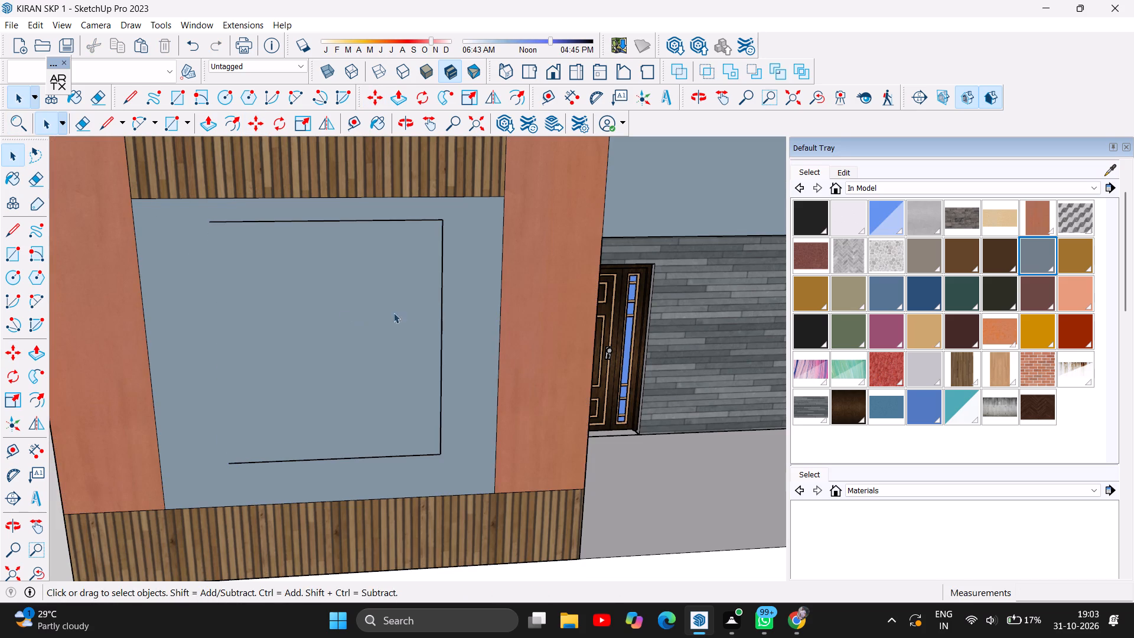
# Delete the remaining right, bottom and top edges of the lower window's outline on the tower front.
pyautogui.click(443, 329)
pyautogui.press('Delete')
pyautogui.click(363, 458)
pyautogui.press('Delete')
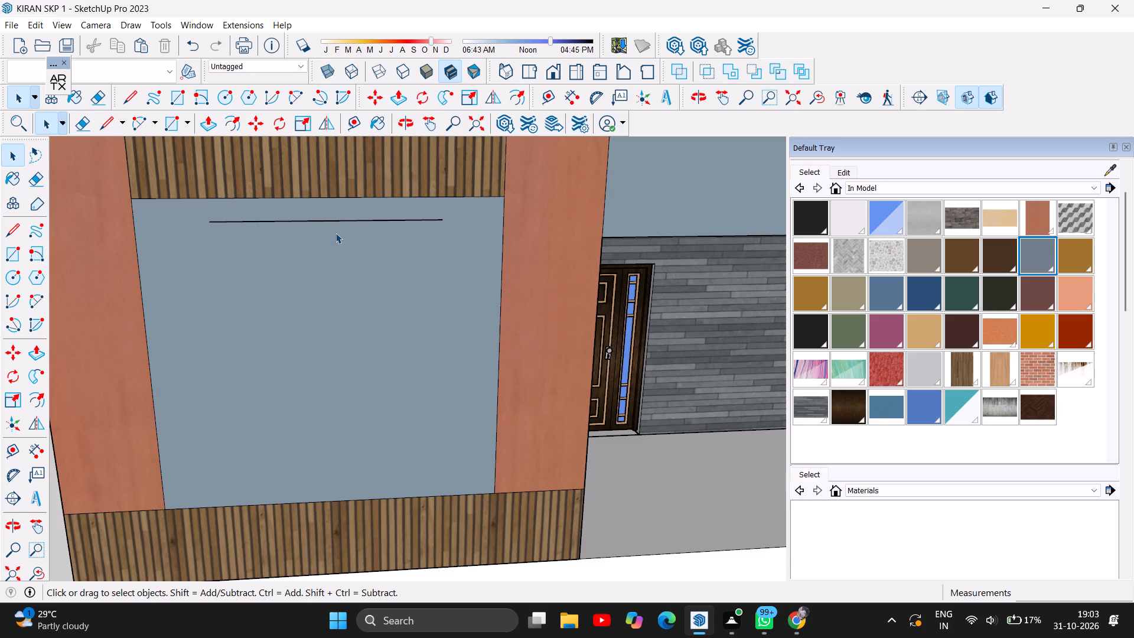
pyautogui.click(326, 220)
pyautogui.press('Delete')
# Delete the upper window's four outline edges and its centre divider on the tower front.
pyautogui.scroll(-4, 350, 436)
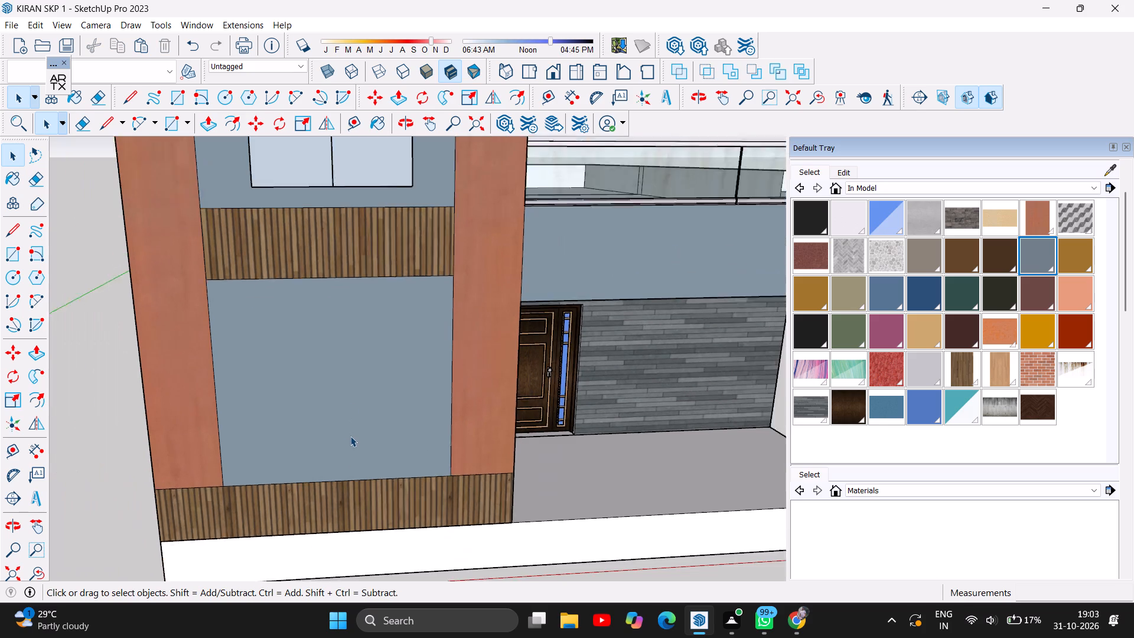
pyautogui.scroll(-1, 350, 436)
pyautogui.scroll(-2, 377, 477)
pyautogui.scroll(-3, 369, 352)
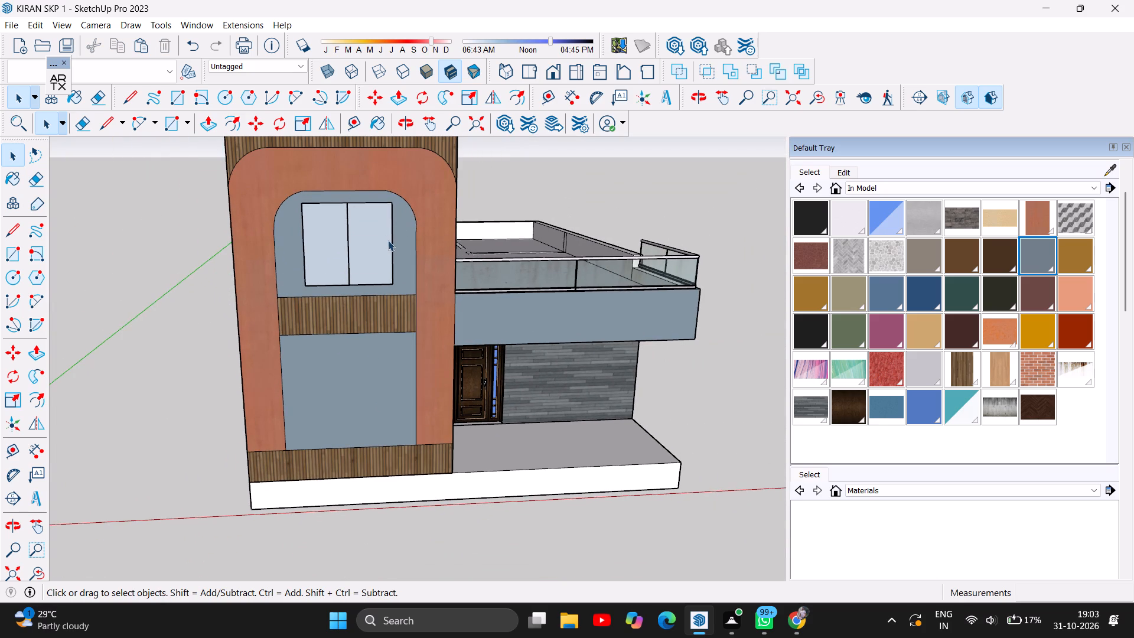
pyautogui.click(391, 244)
pyautogui.press('Delete')
pyautogui.click(348, 250)
pyautogui.press('Delete')
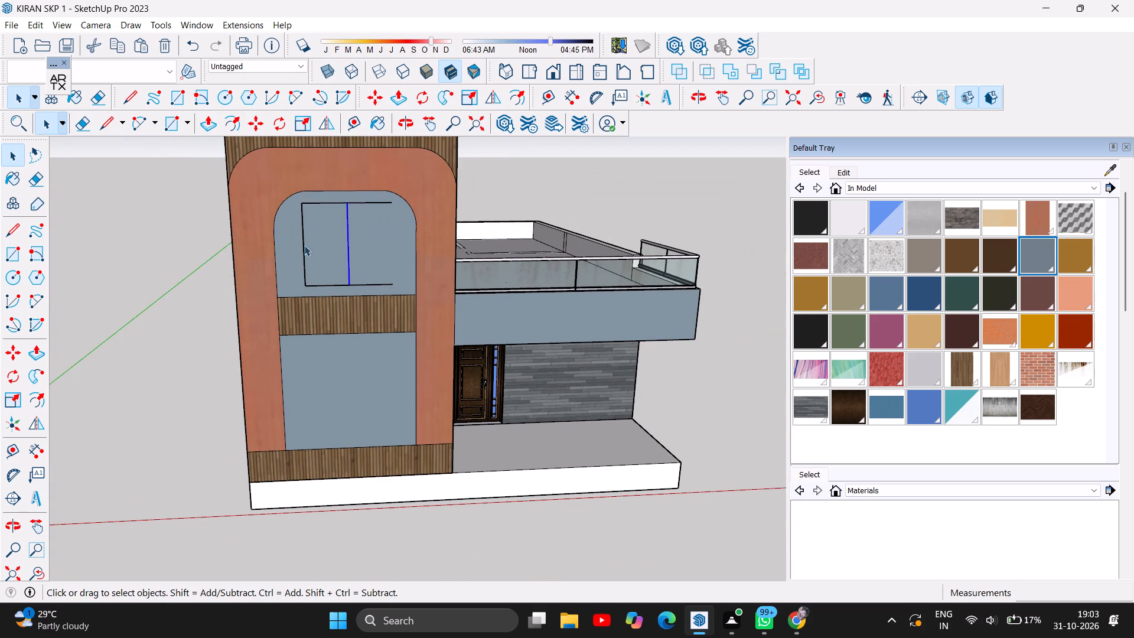
pyautogui.click(303, 246)
pyautogui.press('Delete')
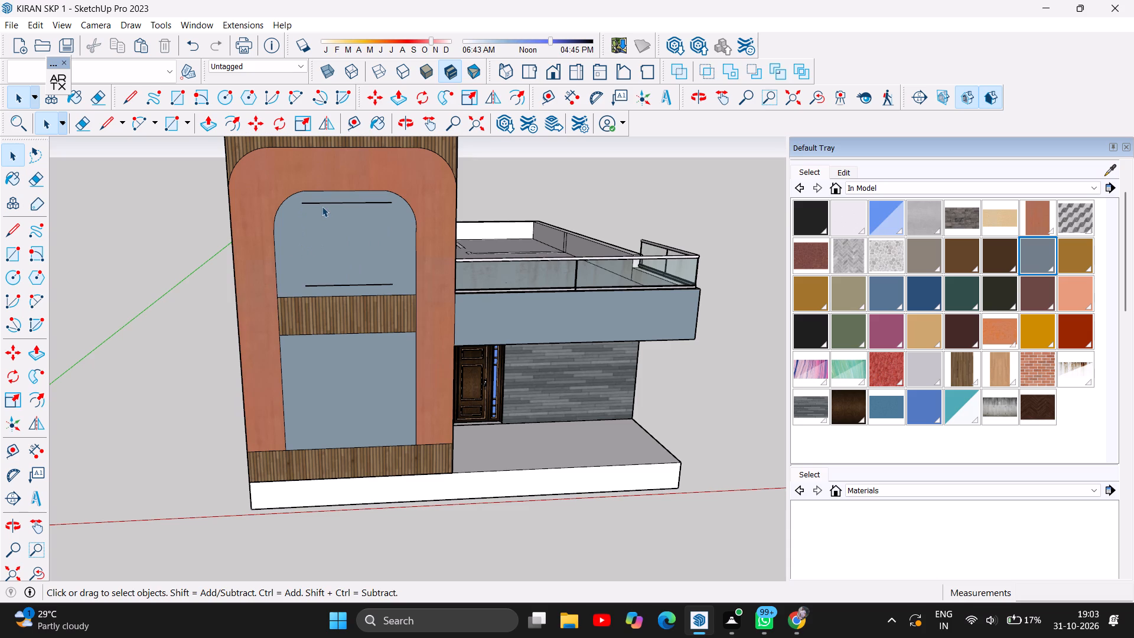
pyautogui.click(319, 204)
pyautogui.press('Delete')
pyautogui.click(343, 282)
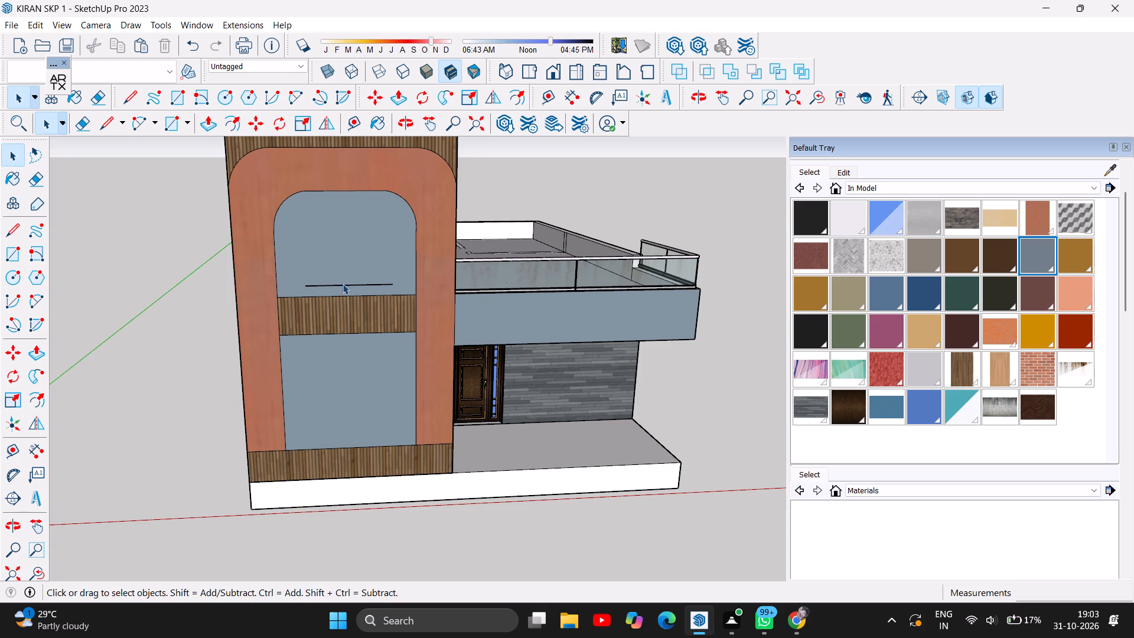
pyautogui.click(343, 287)
pyautogui.press('Delete')
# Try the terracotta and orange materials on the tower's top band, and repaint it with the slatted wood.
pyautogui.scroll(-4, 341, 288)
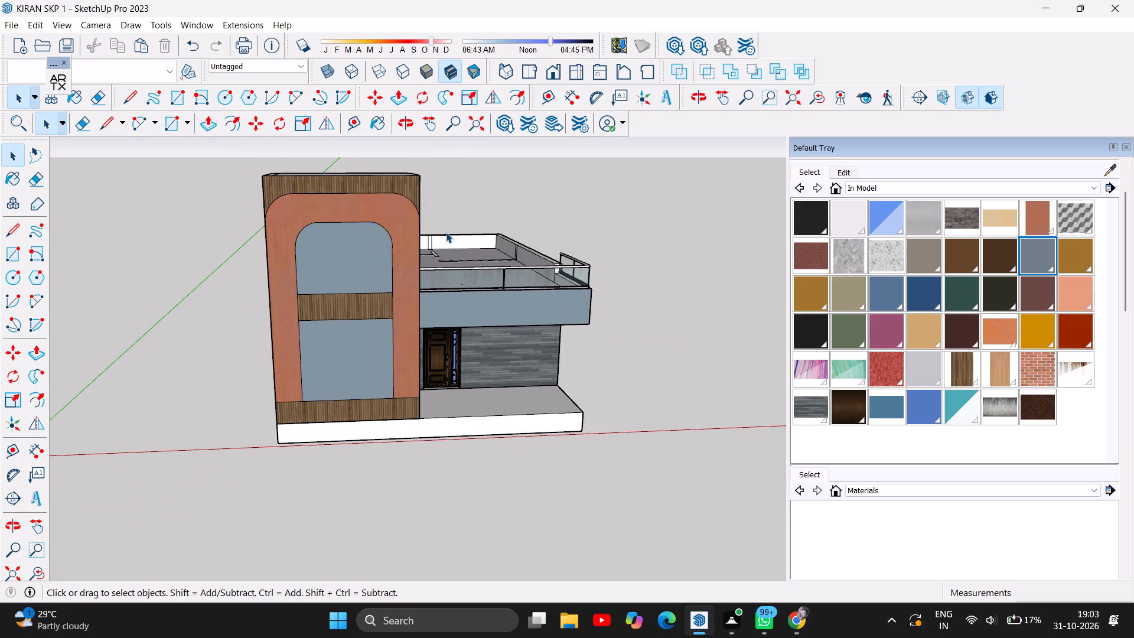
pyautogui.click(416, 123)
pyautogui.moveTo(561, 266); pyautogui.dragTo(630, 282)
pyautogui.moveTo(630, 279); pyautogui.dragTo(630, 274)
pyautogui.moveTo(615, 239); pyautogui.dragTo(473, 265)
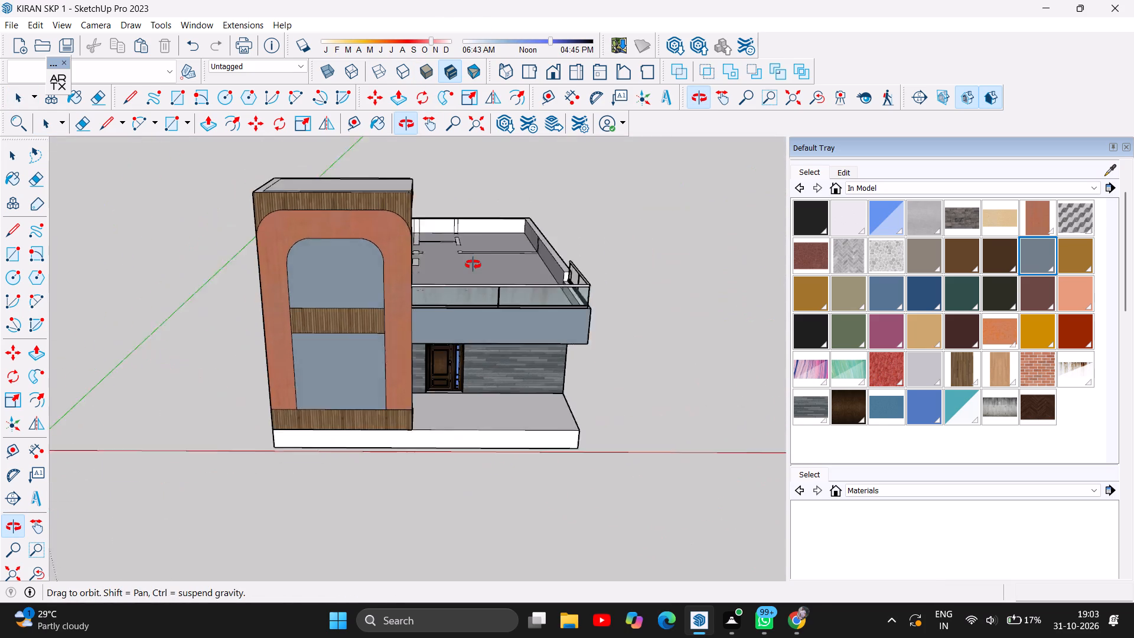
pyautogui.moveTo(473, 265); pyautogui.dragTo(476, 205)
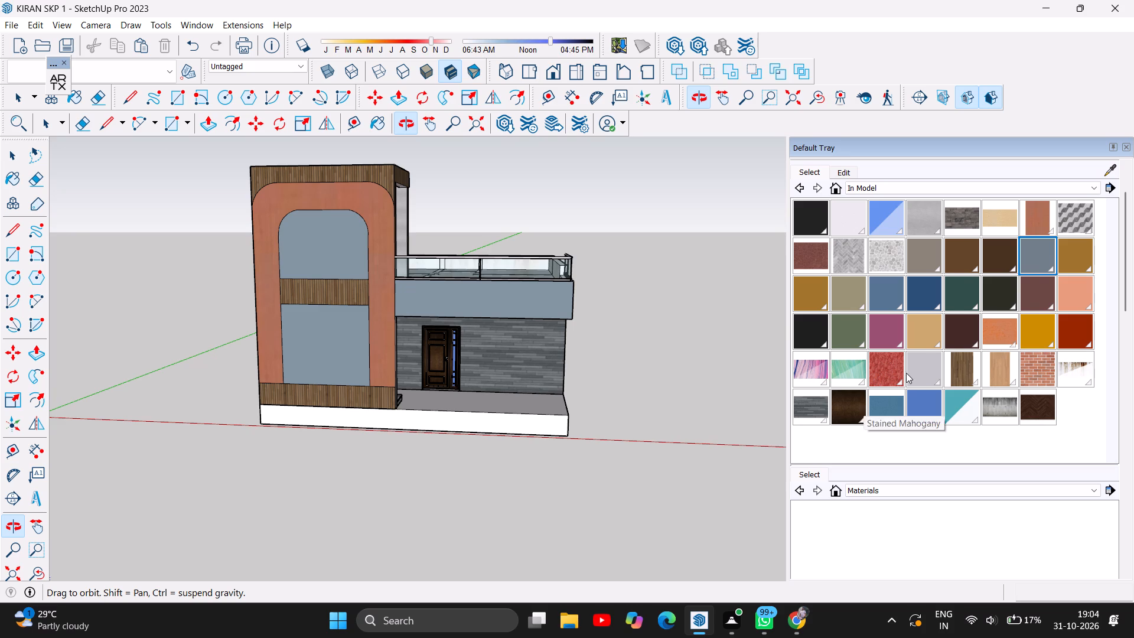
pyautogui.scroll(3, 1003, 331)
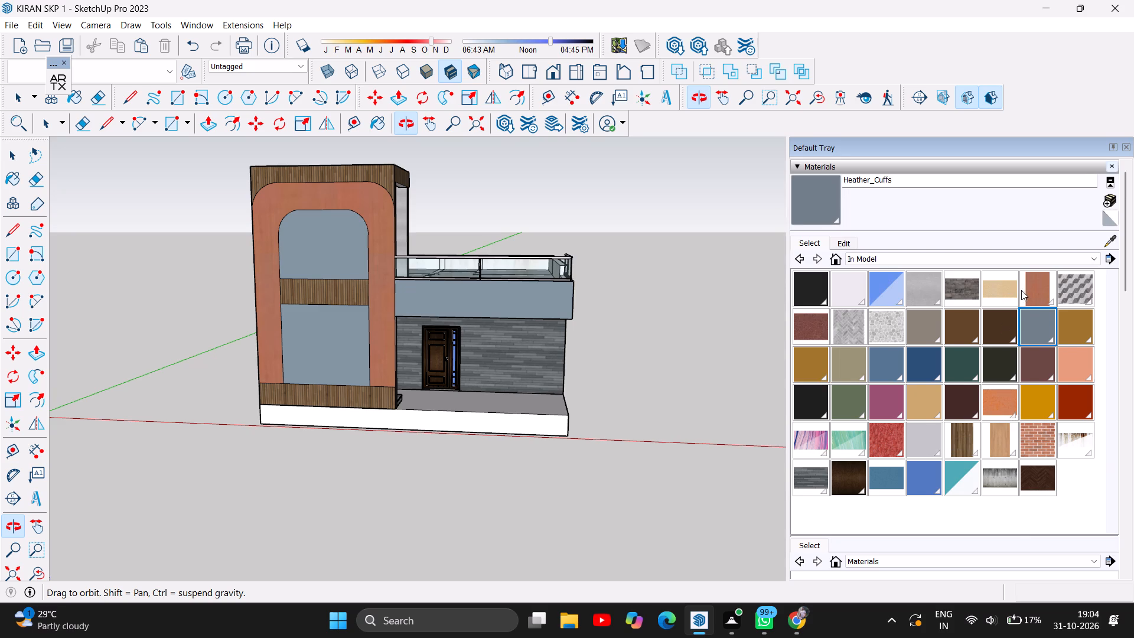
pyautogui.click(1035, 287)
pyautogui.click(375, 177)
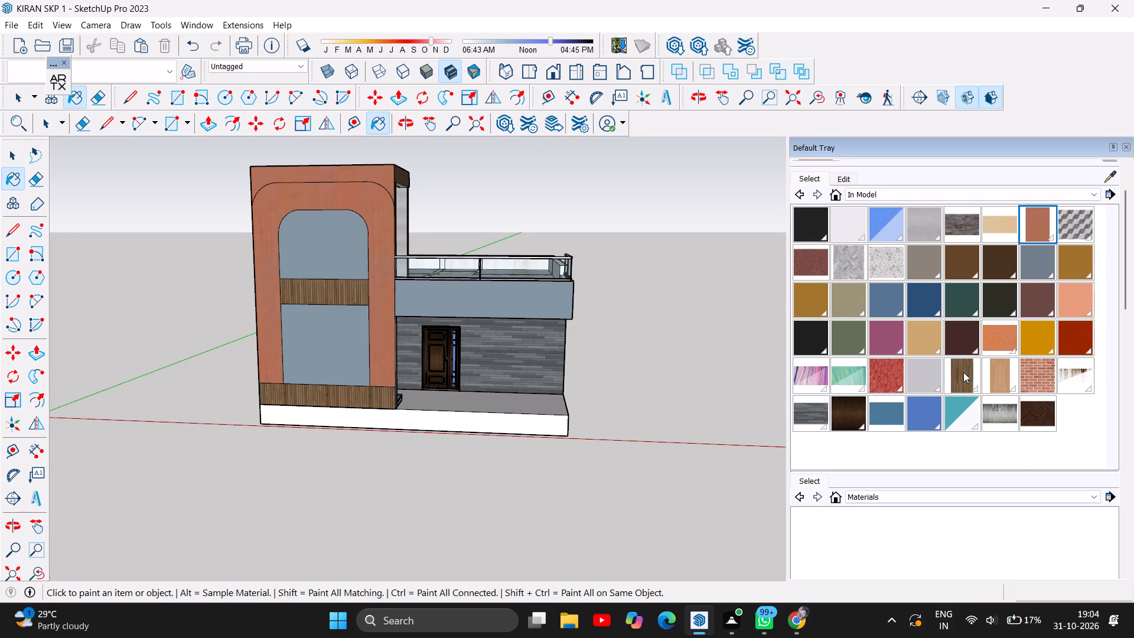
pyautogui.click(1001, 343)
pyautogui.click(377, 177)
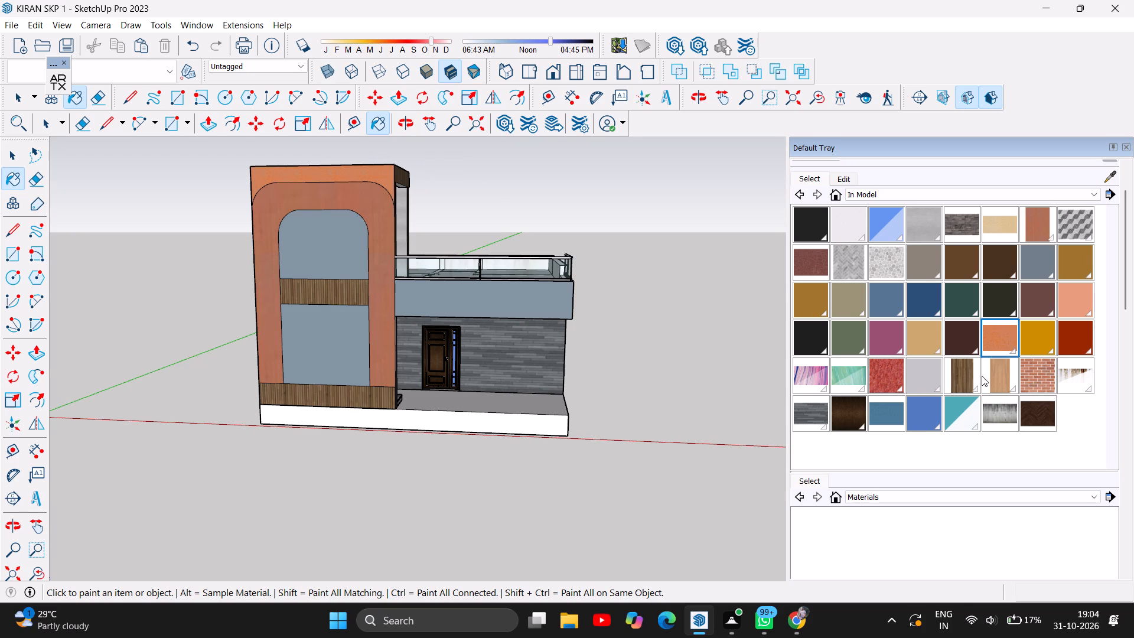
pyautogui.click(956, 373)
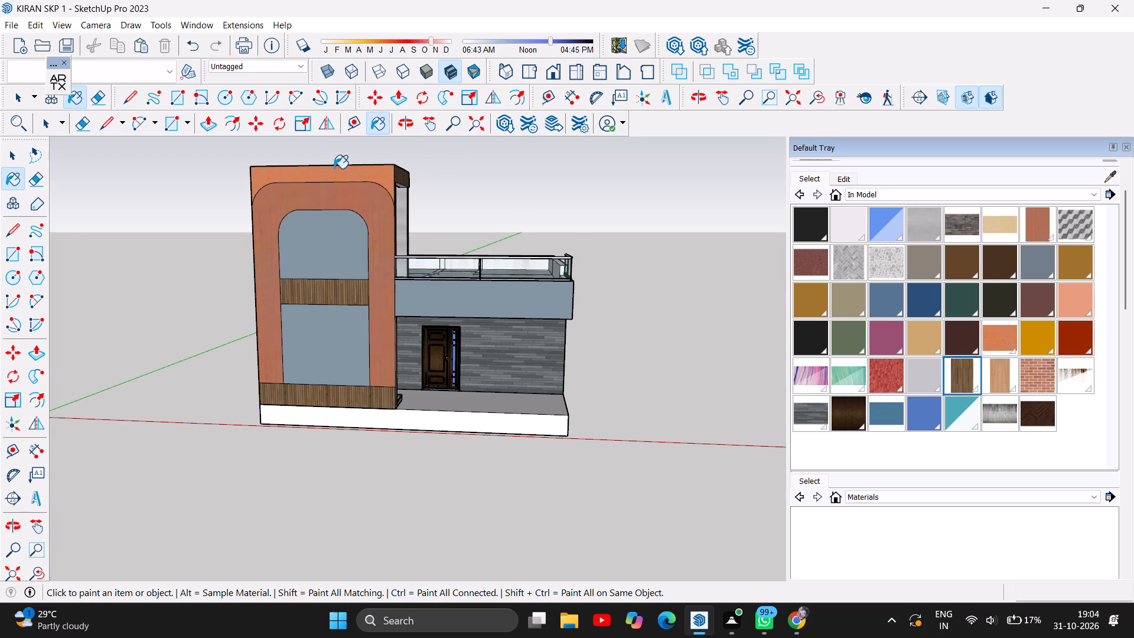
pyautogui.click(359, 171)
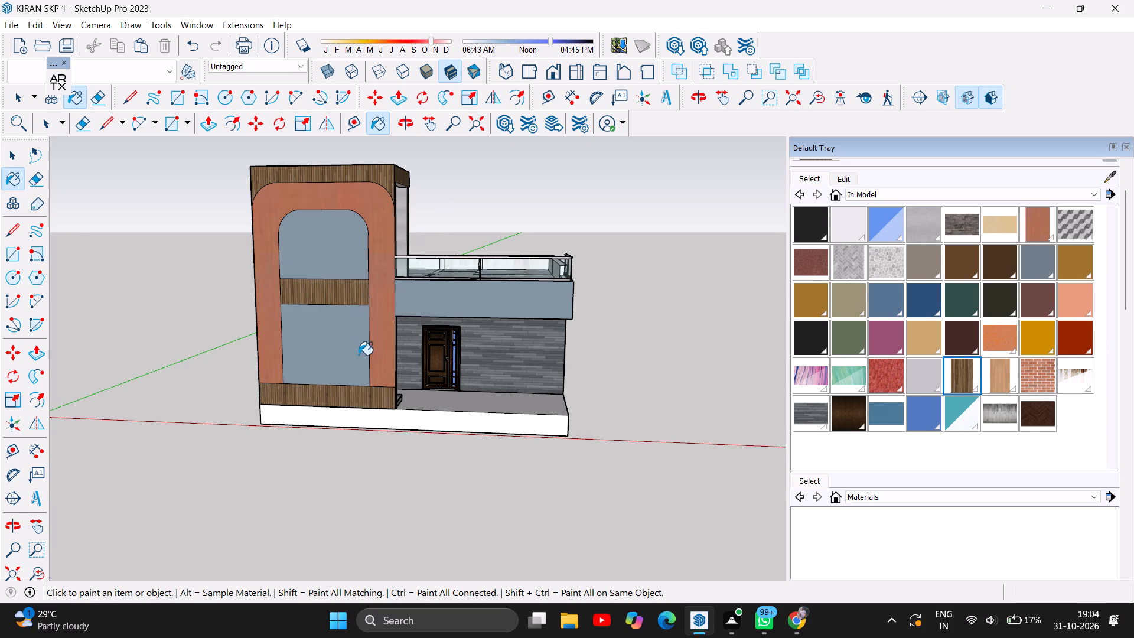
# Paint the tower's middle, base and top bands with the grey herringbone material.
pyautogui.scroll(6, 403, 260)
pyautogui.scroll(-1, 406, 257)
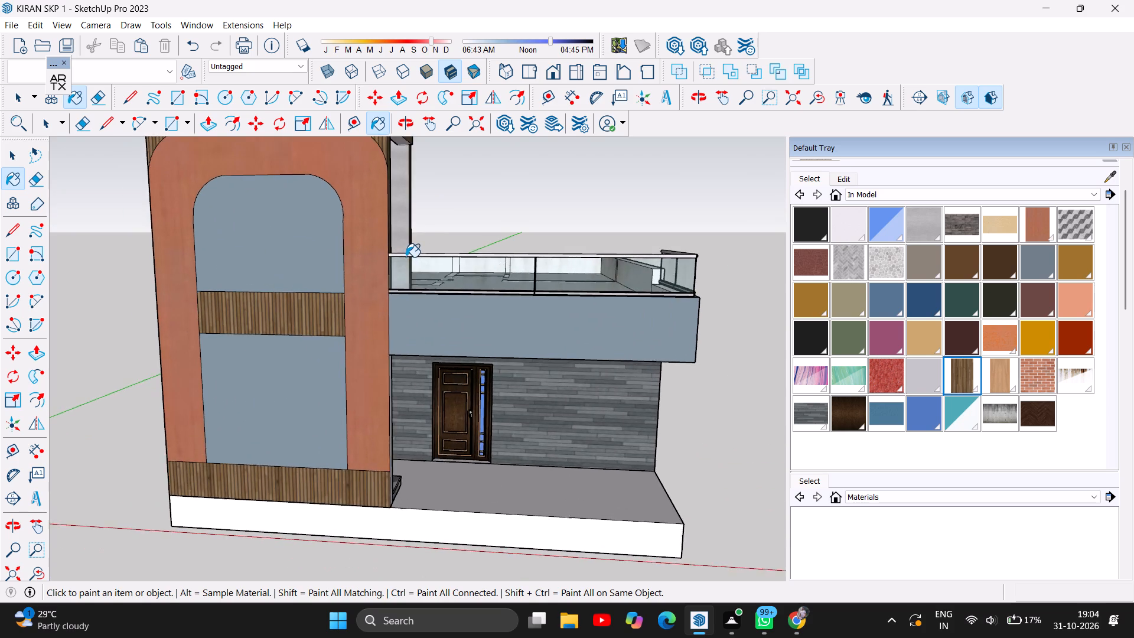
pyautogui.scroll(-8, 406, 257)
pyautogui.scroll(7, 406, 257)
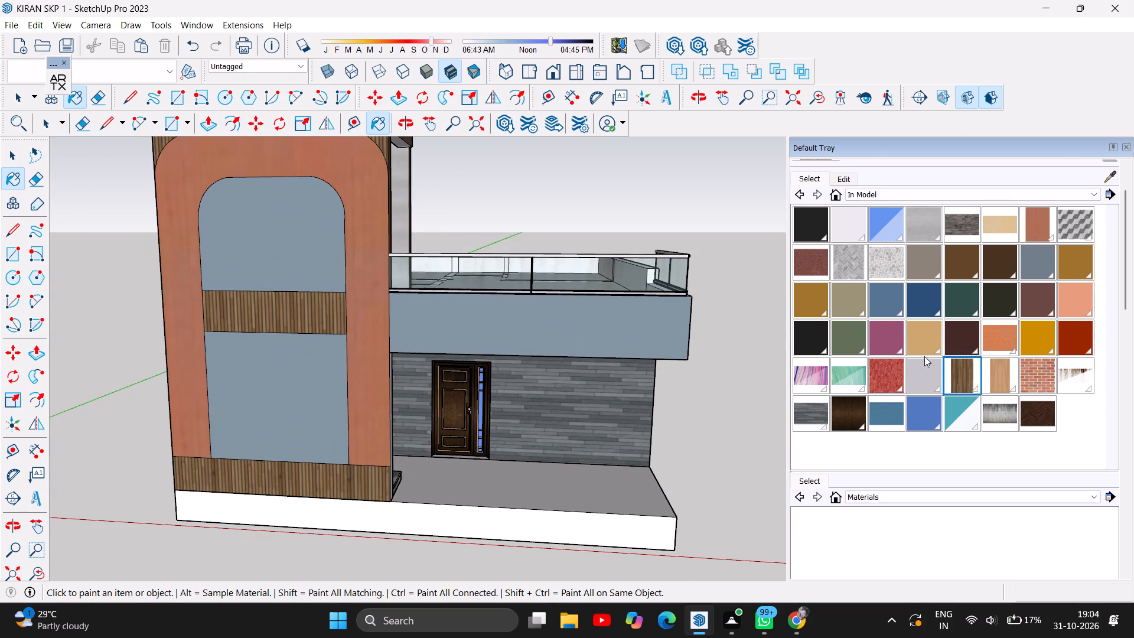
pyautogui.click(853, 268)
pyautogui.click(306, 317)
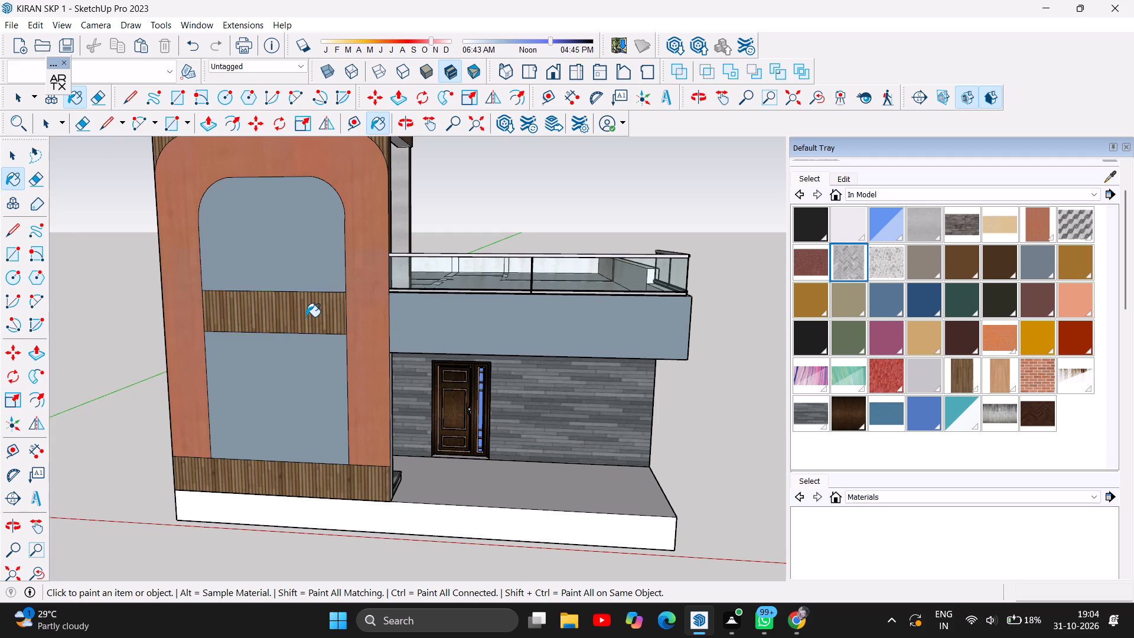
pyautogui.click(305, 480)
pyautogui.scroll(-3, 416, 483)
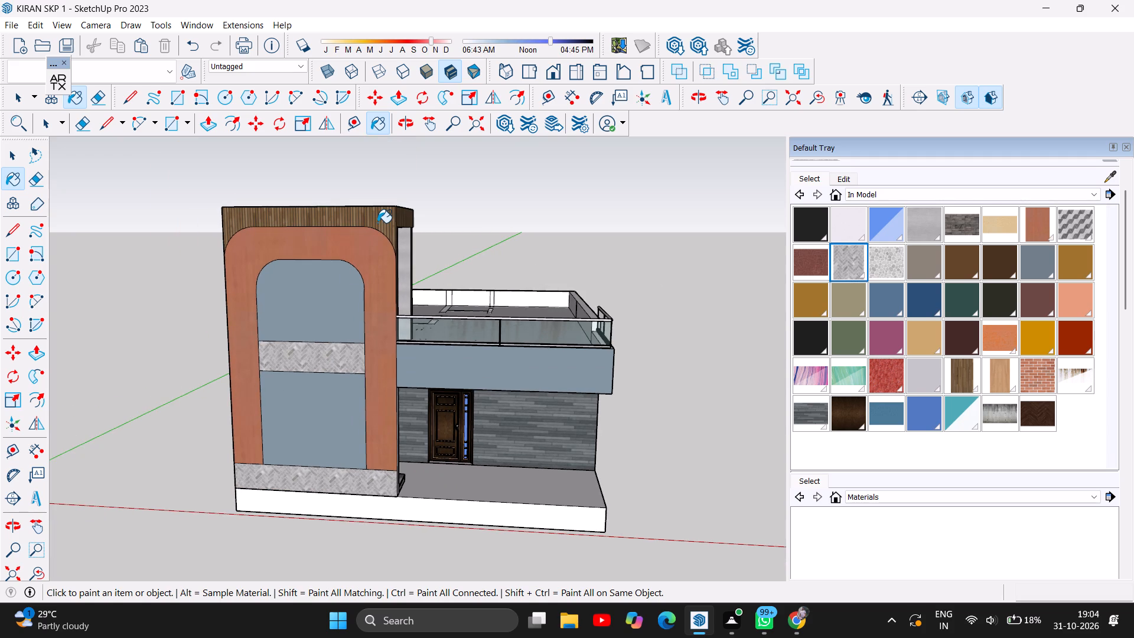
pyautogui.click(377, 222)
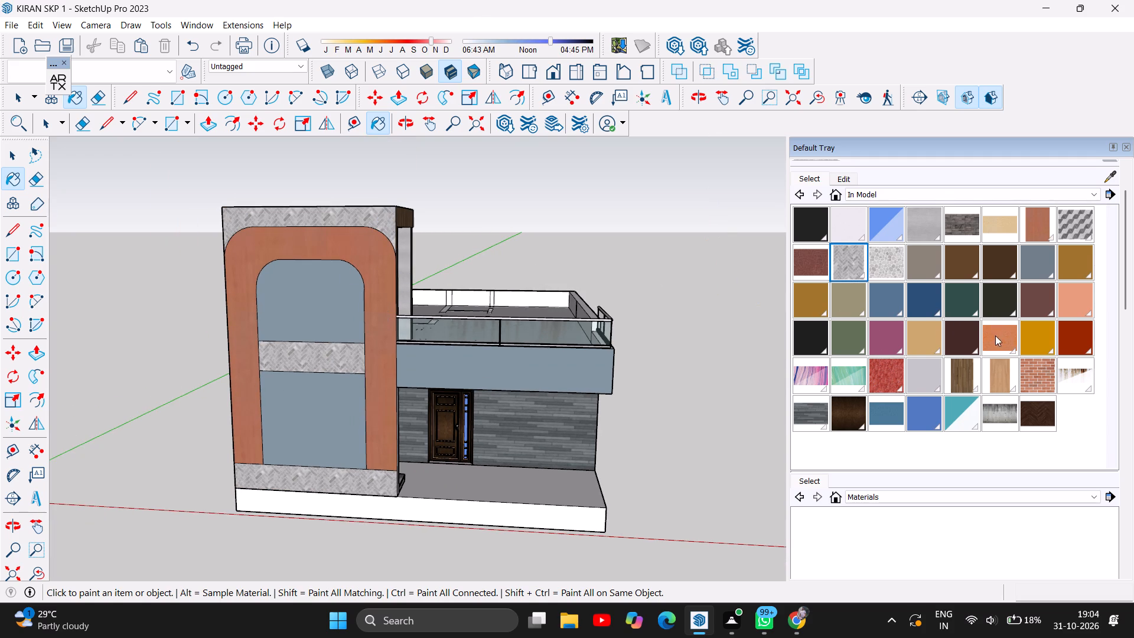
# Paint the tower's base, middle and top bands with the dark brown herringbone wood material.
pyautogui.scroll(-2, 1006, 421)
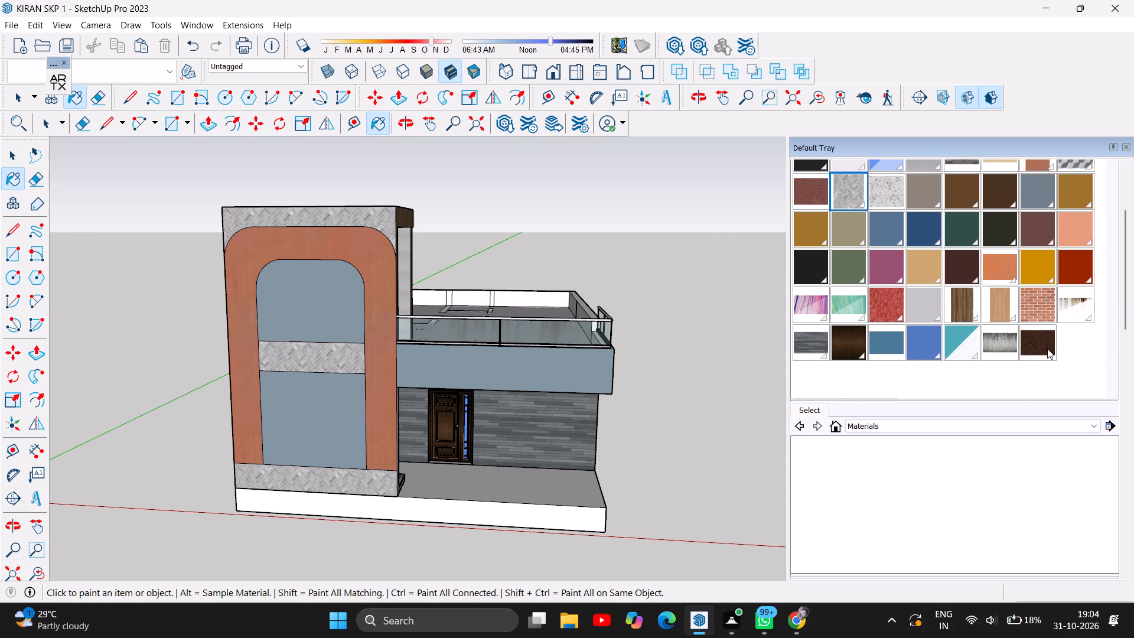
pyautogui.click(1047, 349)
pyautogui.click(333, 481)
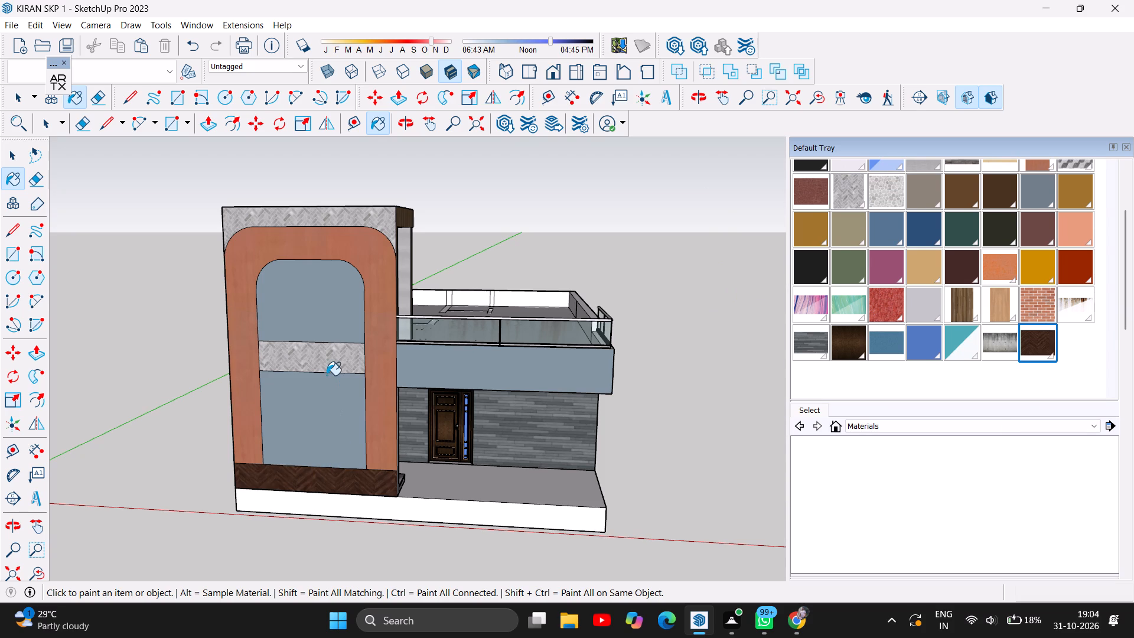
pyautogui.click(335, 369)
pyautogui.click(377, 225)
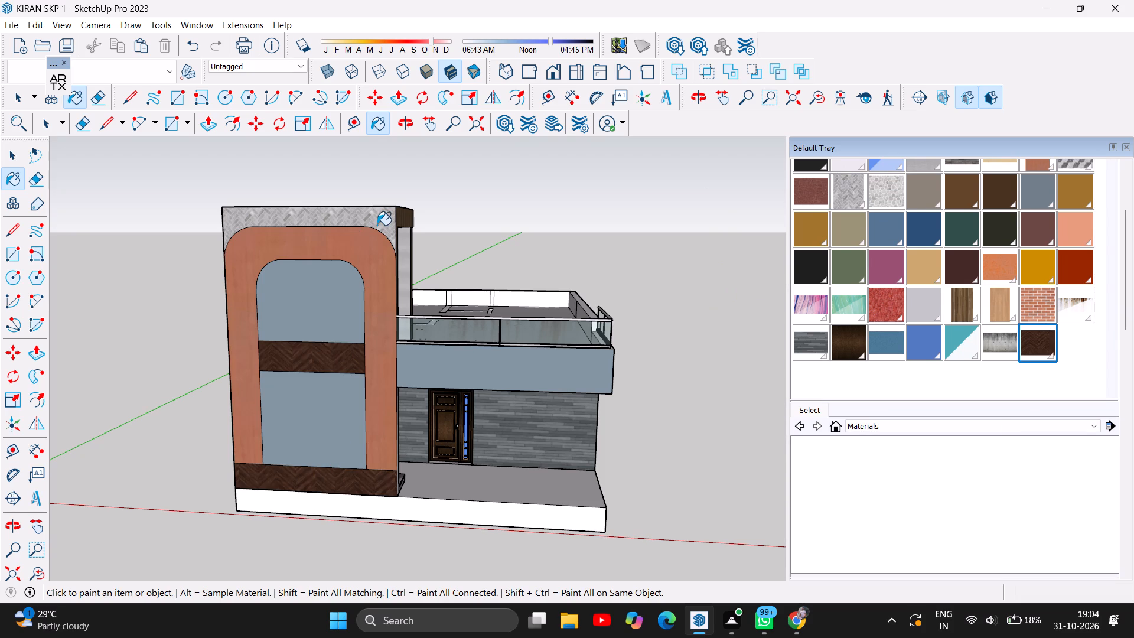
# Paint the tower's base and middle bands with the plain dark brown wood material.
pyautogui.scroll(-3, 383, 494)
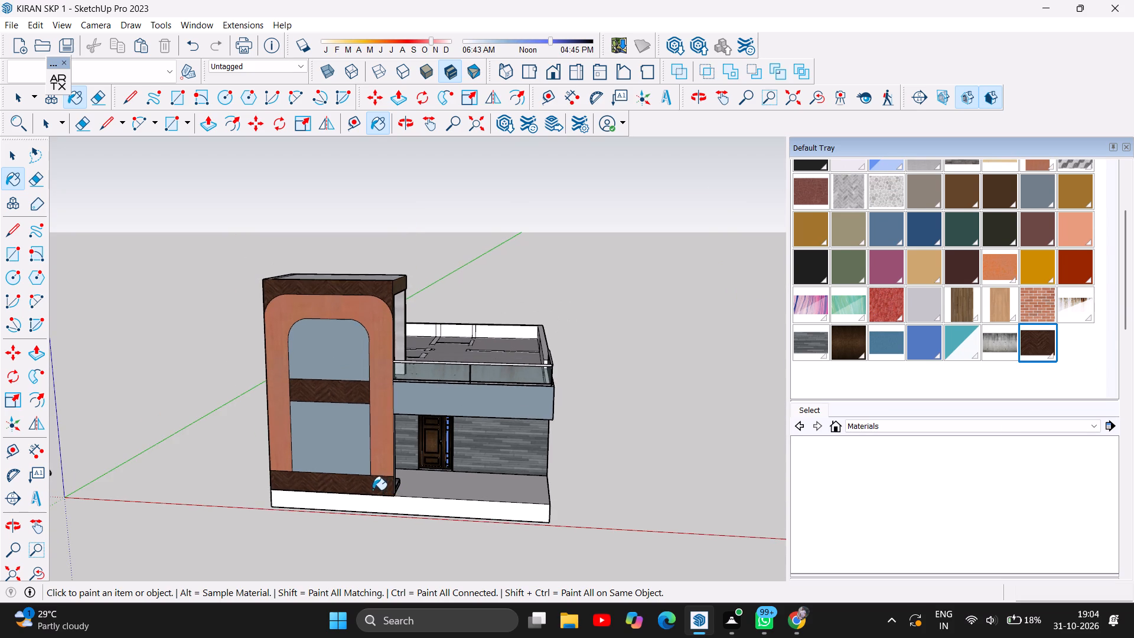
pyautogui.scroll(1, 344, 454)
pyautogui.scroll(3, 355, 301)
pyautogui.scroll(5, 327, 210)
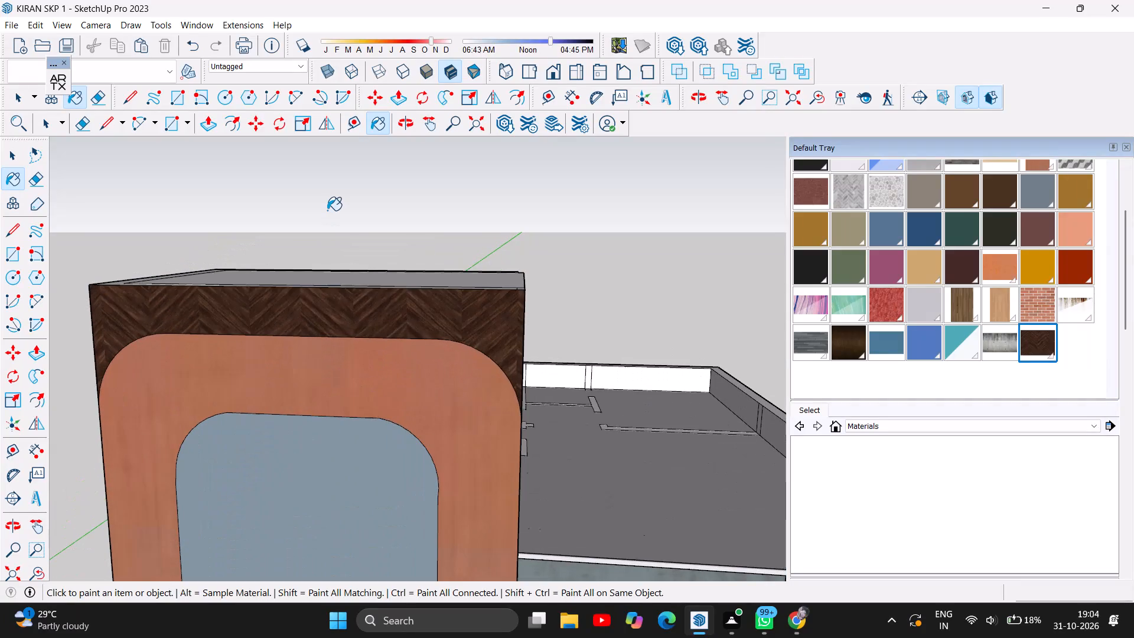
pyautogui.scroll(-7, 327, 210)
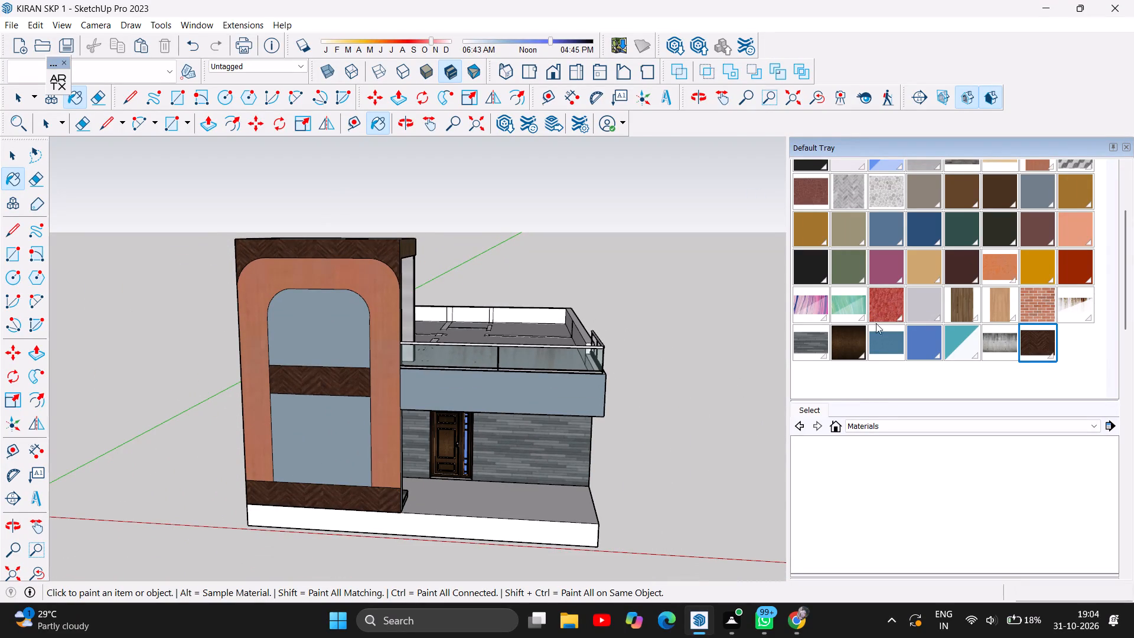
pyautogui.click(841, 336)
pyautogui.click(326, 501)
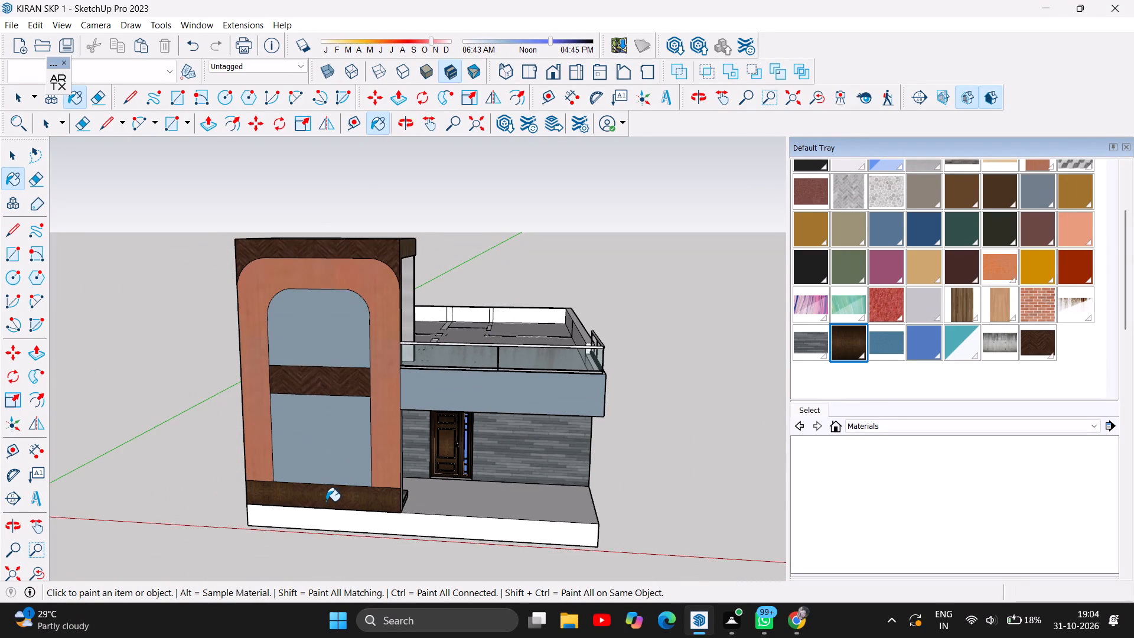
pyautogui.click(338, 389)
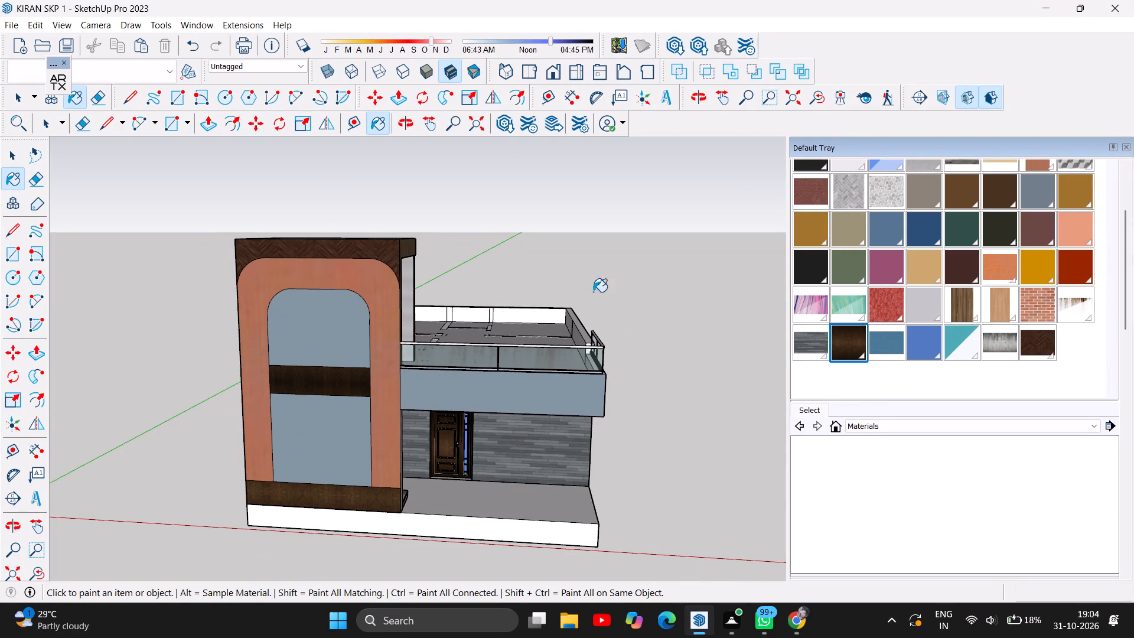
# Paint the tower's base, middle and top bands, including the top band's side face, with the light wood material.
pyautogui.click(996, 301)
pyautogui.click(376, 493)
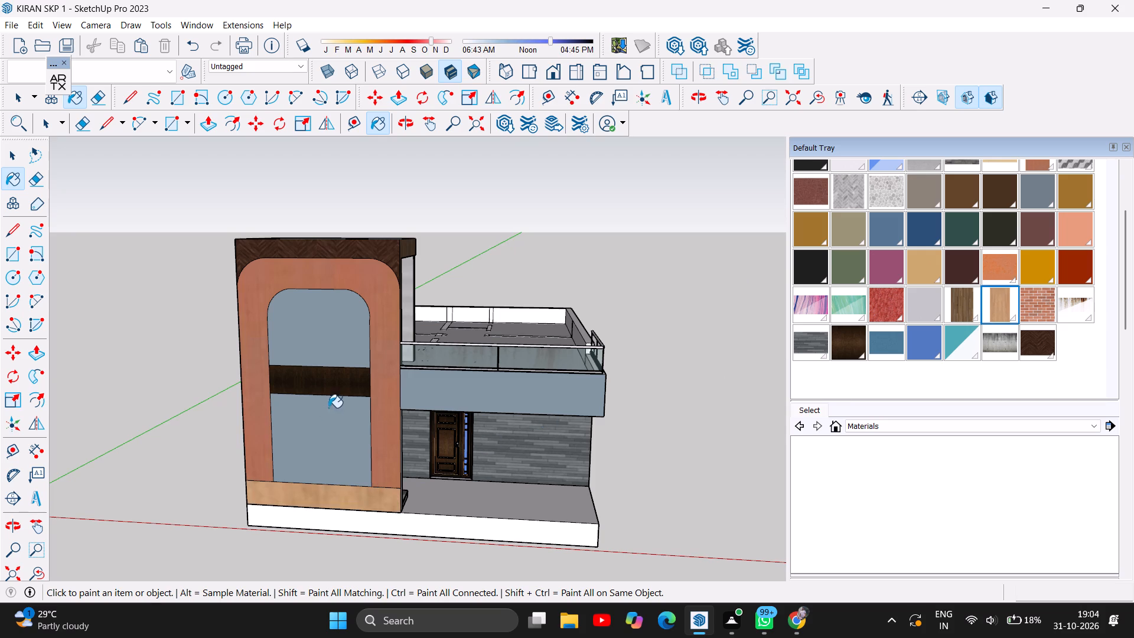
pyautogui.click(330, 384)
pyautogui.click(390, 250)
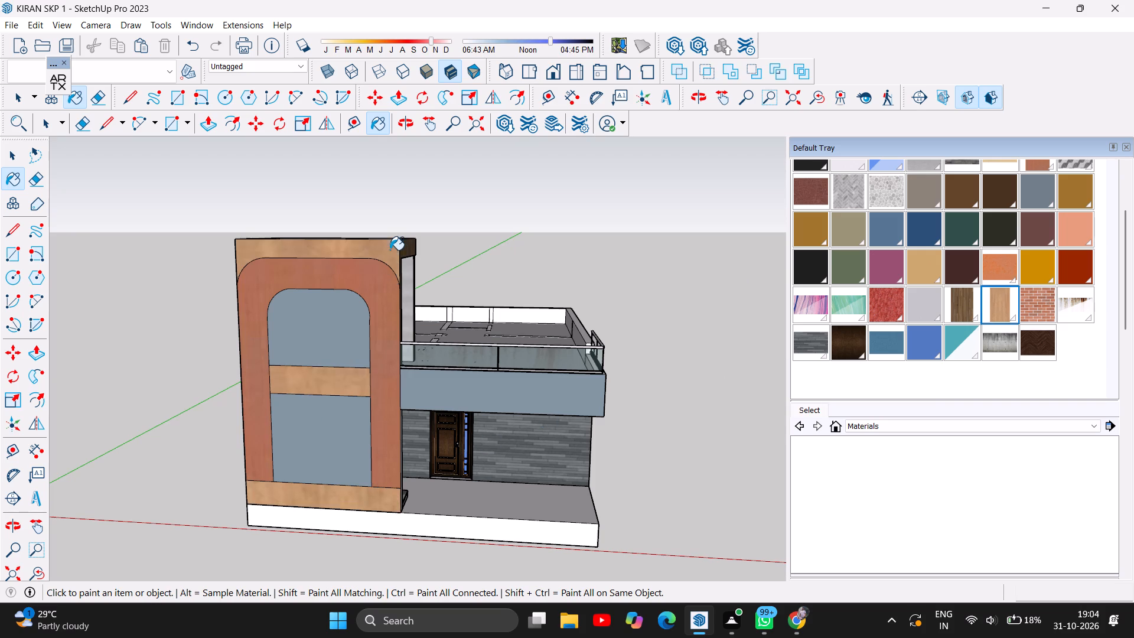
pyautogui.click(412, 251)
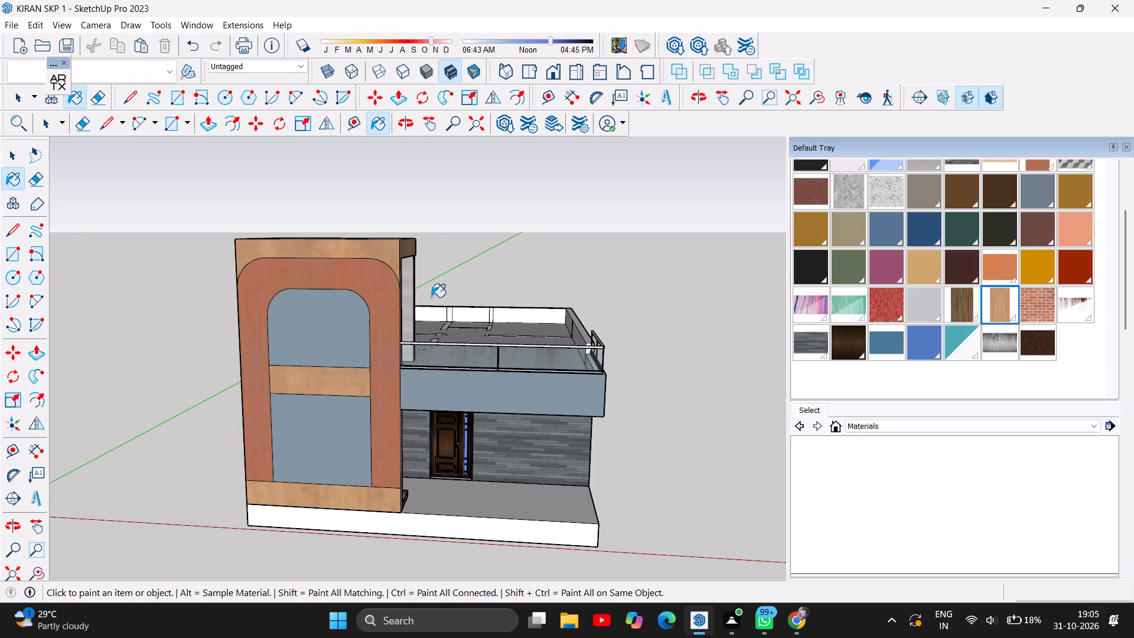
# Inspect the light wood finish at the tower's top corner and across the whole front.
pyautogui.scroll(3, 424, 305)
pyautogui.scroll(6, 376, 232)
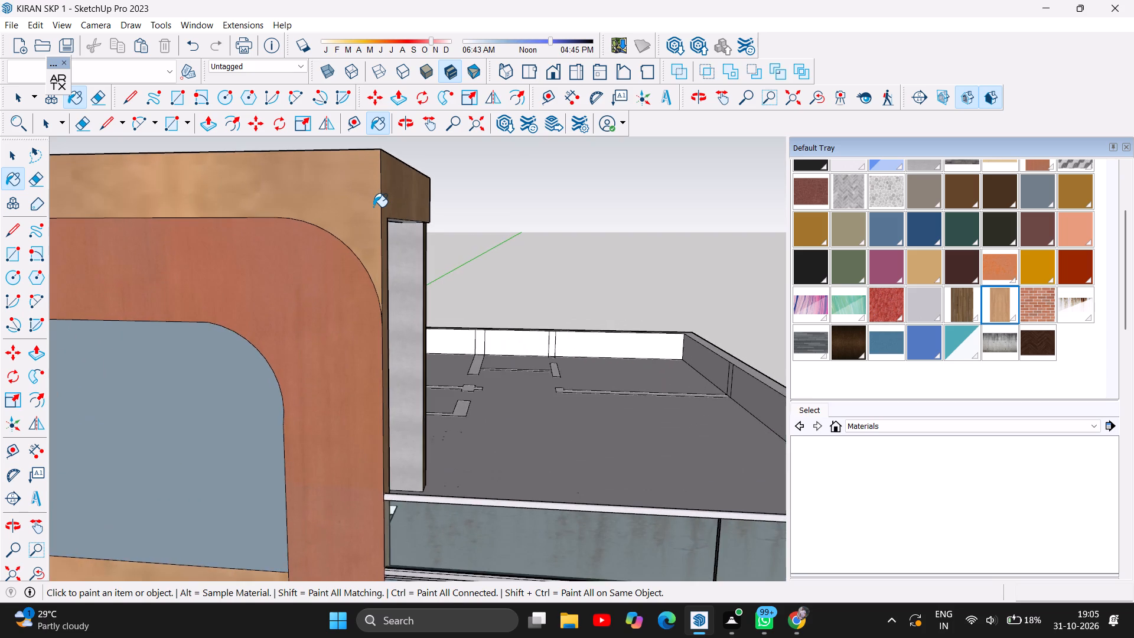
pyautogui.scroll(4, 373, 207)
pyautogui.scroll(-9, 373, 207)
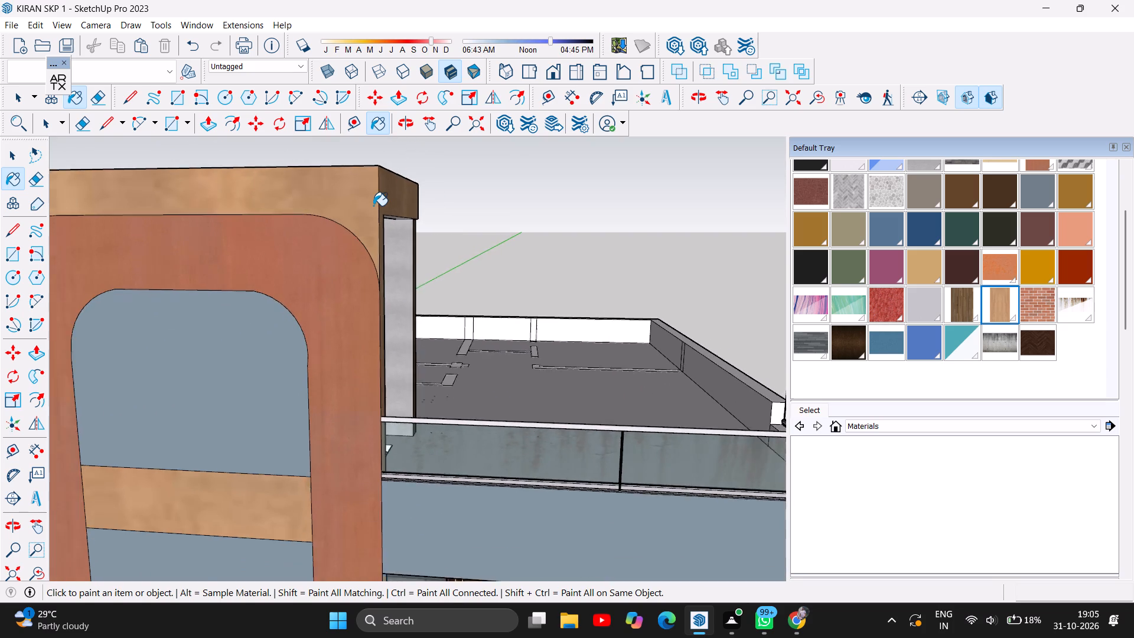
pyautogui.scroll(-13, 373, 206)
pyautogui.scroll(3, 373, 206)
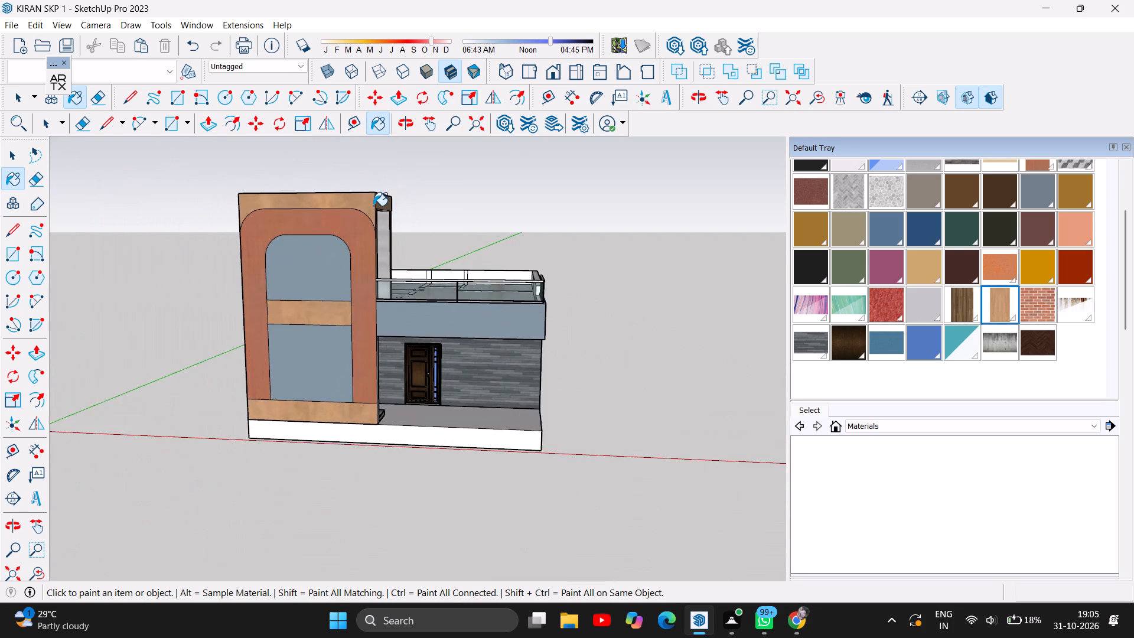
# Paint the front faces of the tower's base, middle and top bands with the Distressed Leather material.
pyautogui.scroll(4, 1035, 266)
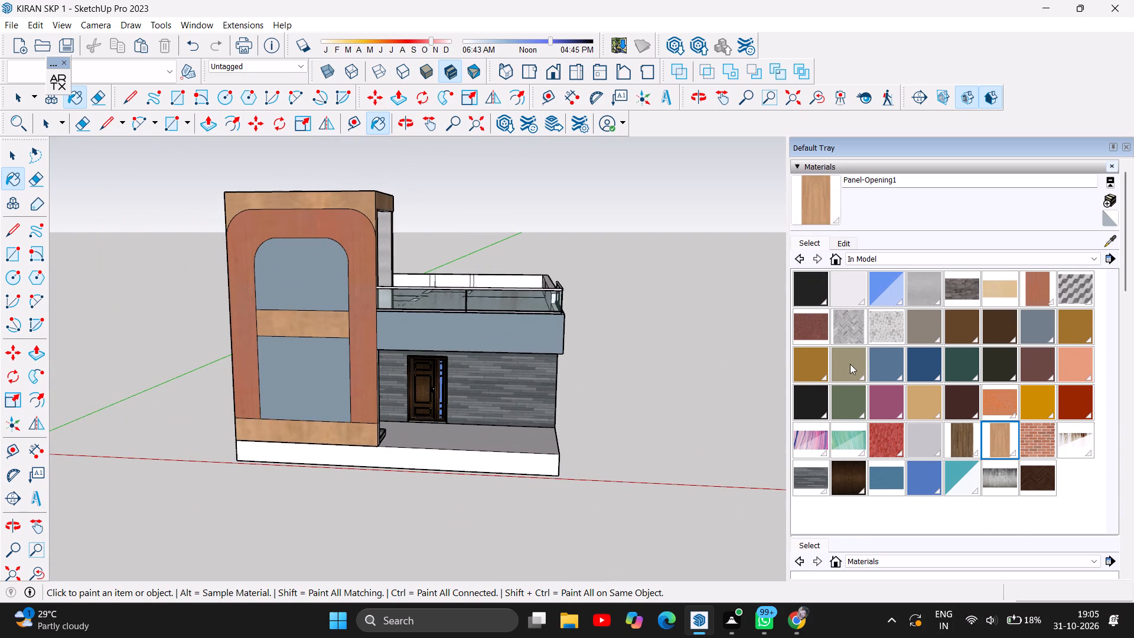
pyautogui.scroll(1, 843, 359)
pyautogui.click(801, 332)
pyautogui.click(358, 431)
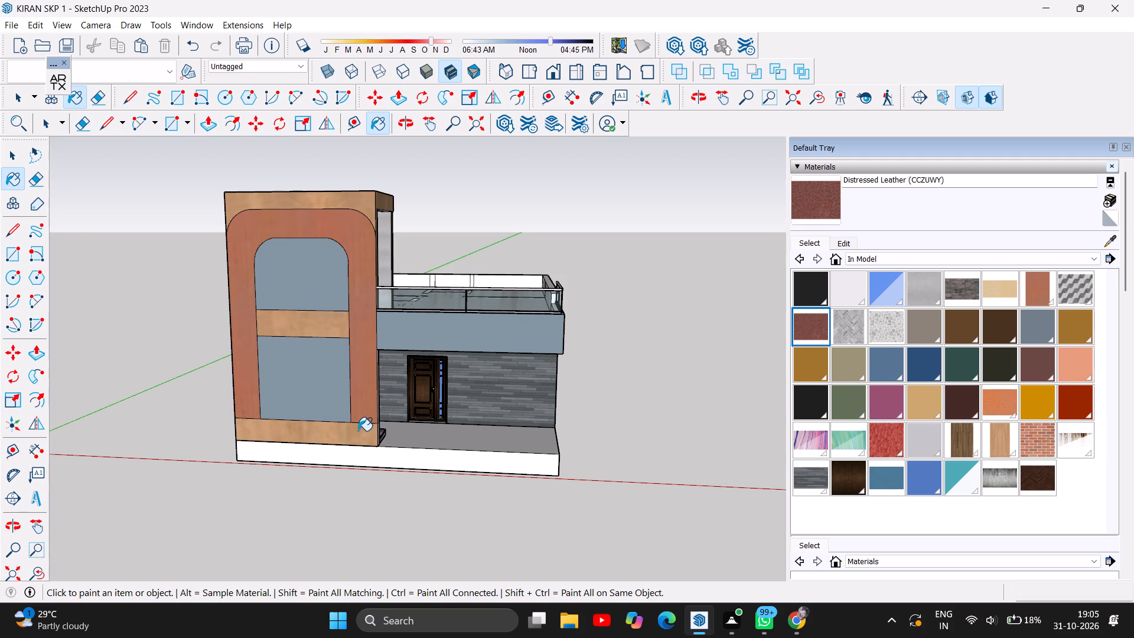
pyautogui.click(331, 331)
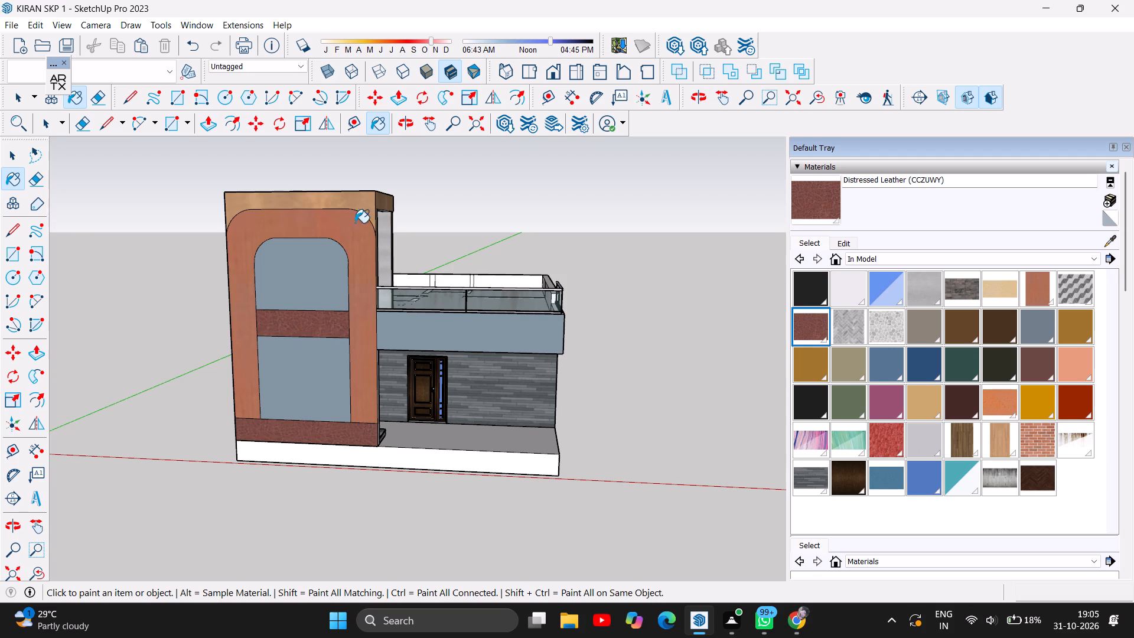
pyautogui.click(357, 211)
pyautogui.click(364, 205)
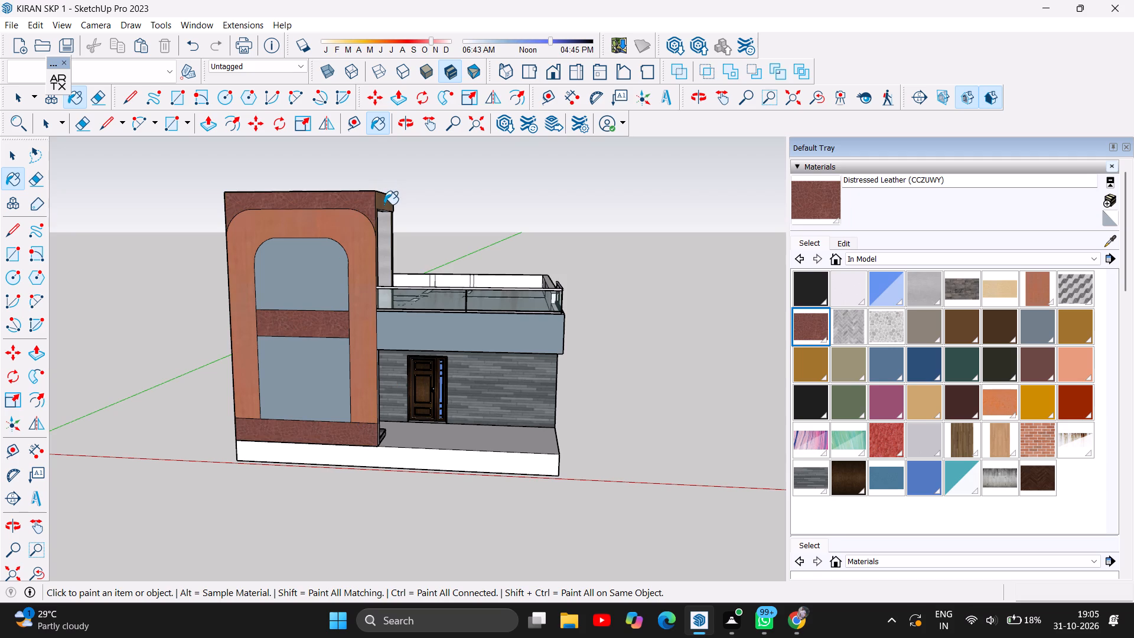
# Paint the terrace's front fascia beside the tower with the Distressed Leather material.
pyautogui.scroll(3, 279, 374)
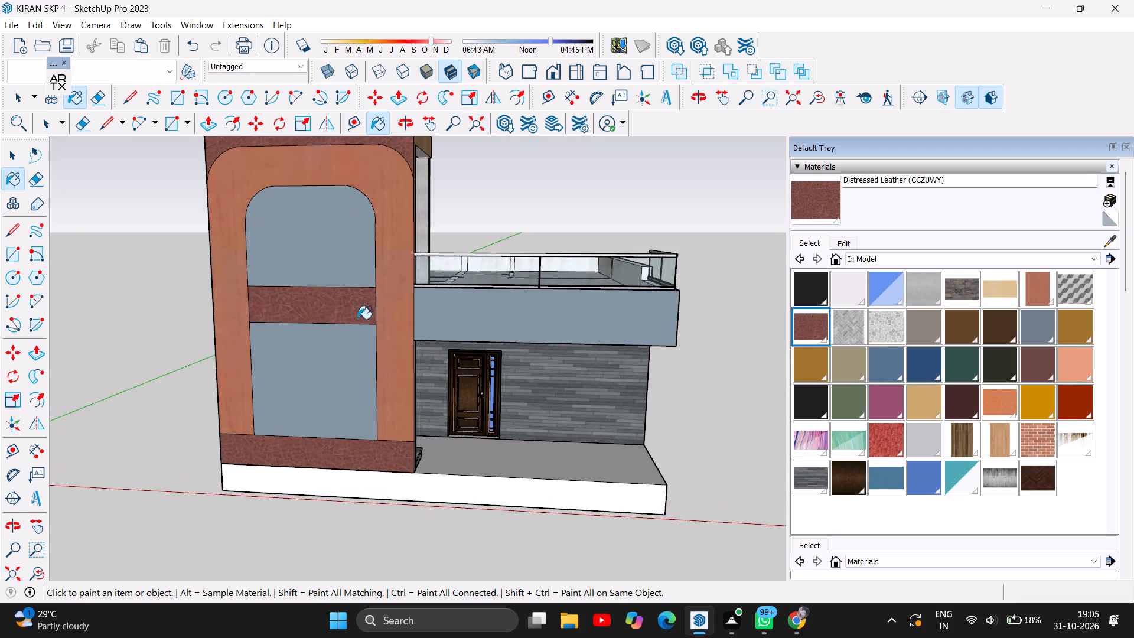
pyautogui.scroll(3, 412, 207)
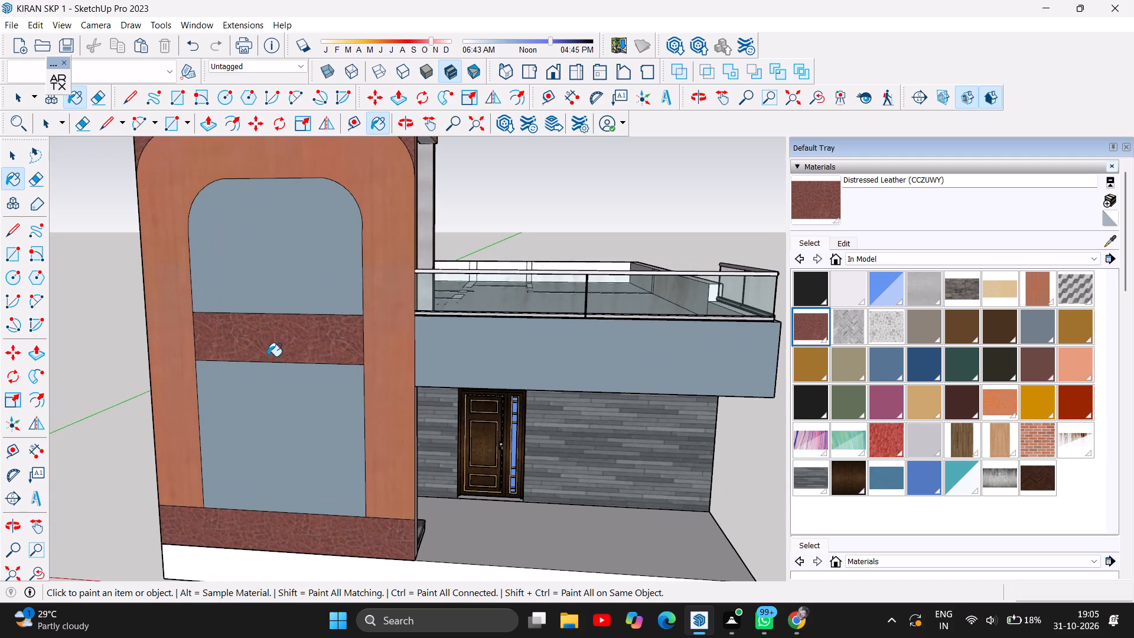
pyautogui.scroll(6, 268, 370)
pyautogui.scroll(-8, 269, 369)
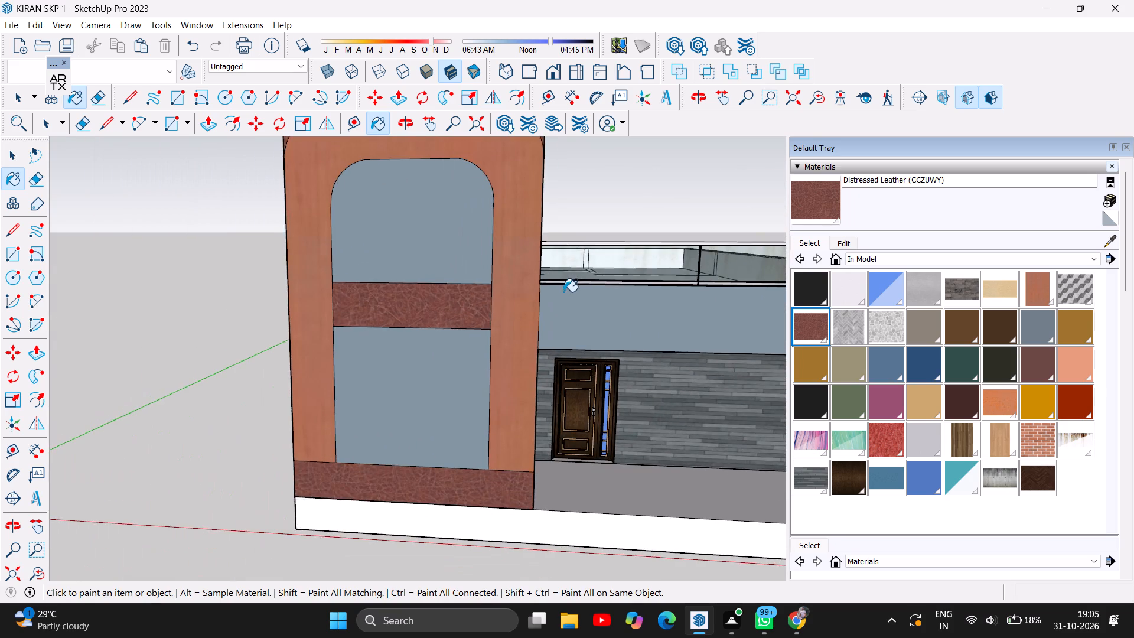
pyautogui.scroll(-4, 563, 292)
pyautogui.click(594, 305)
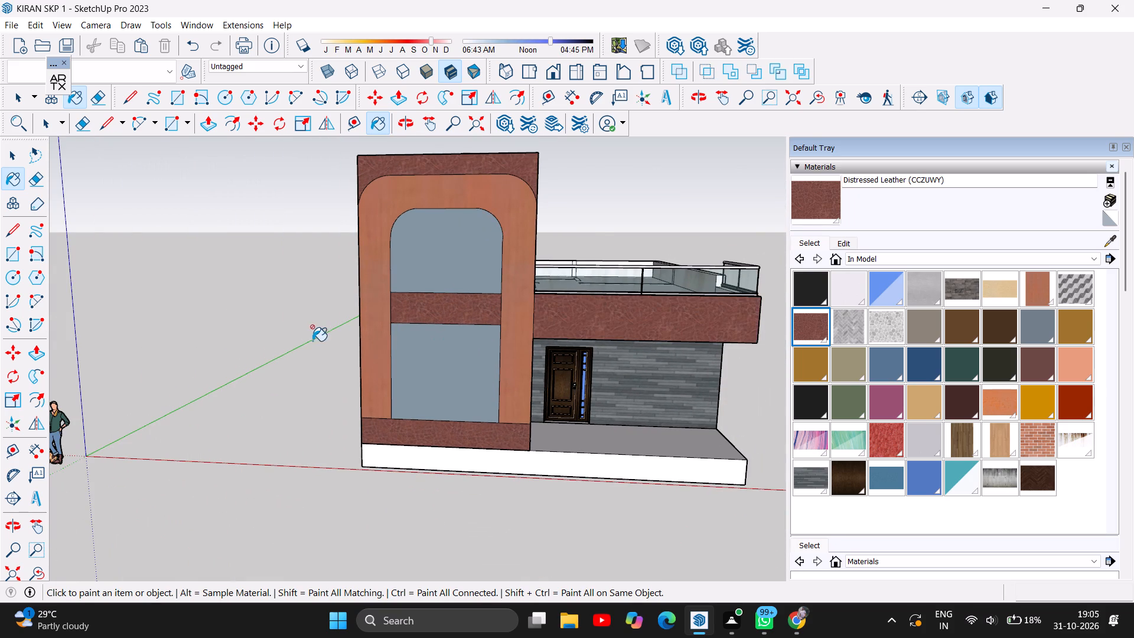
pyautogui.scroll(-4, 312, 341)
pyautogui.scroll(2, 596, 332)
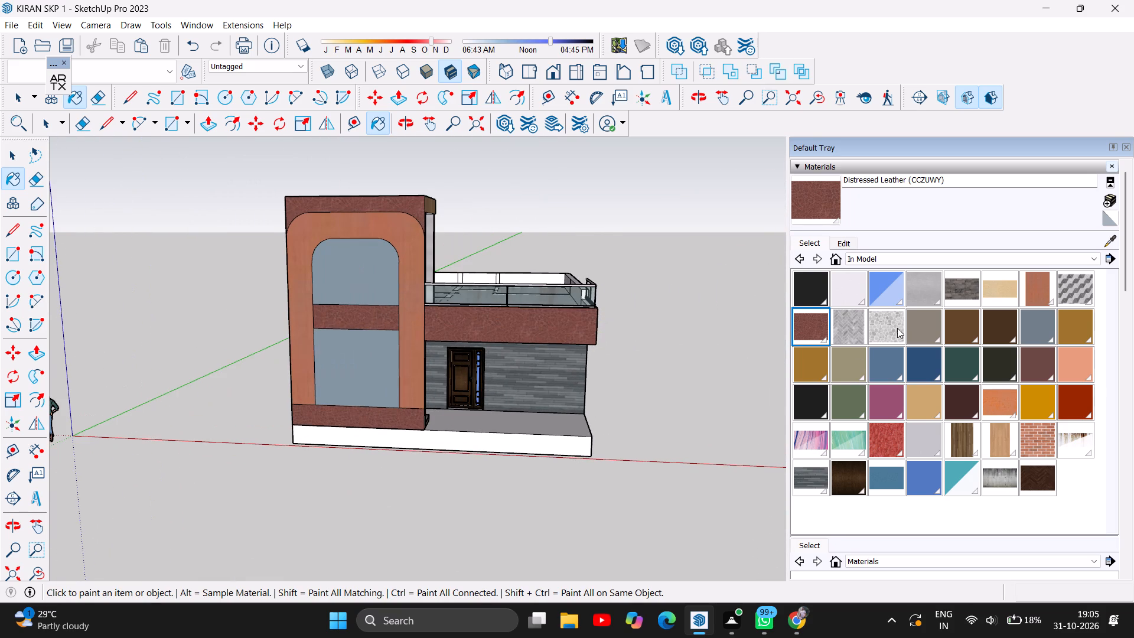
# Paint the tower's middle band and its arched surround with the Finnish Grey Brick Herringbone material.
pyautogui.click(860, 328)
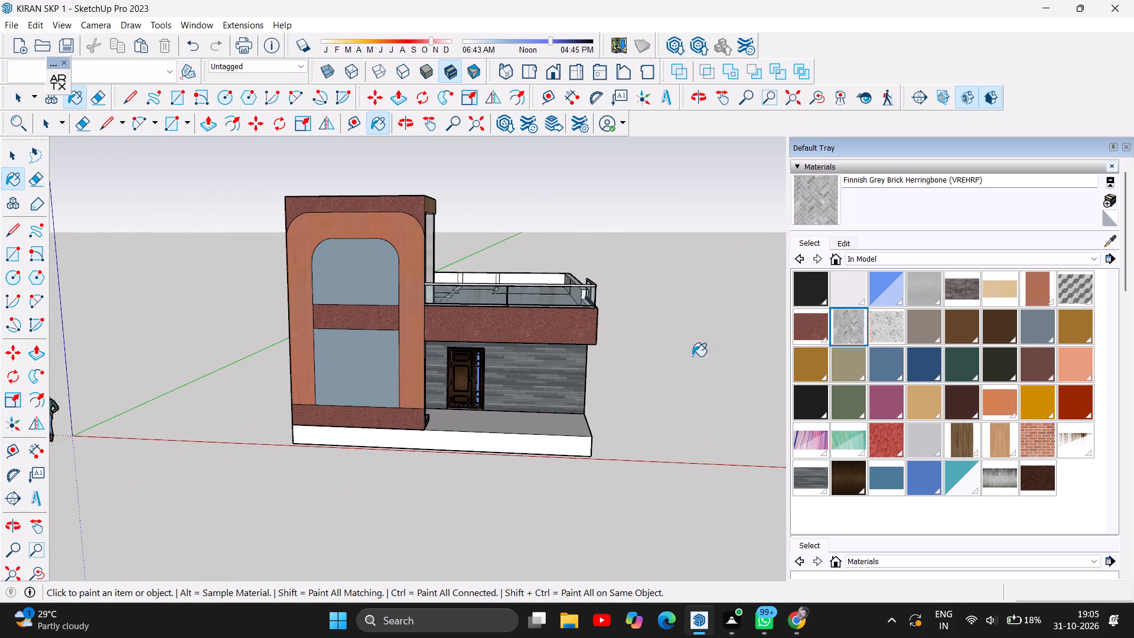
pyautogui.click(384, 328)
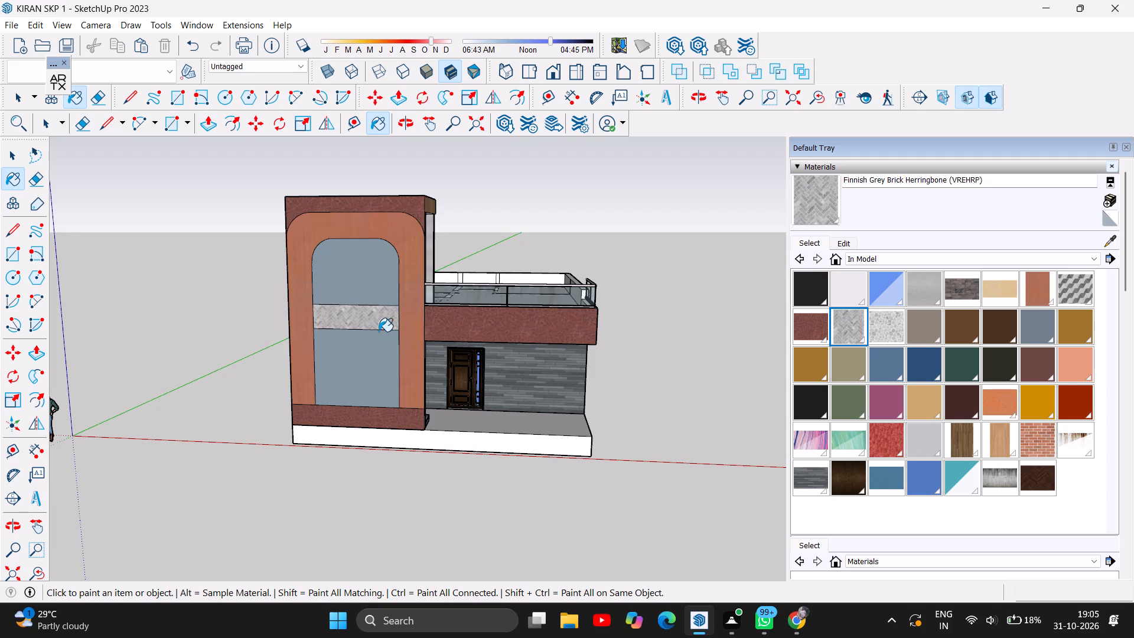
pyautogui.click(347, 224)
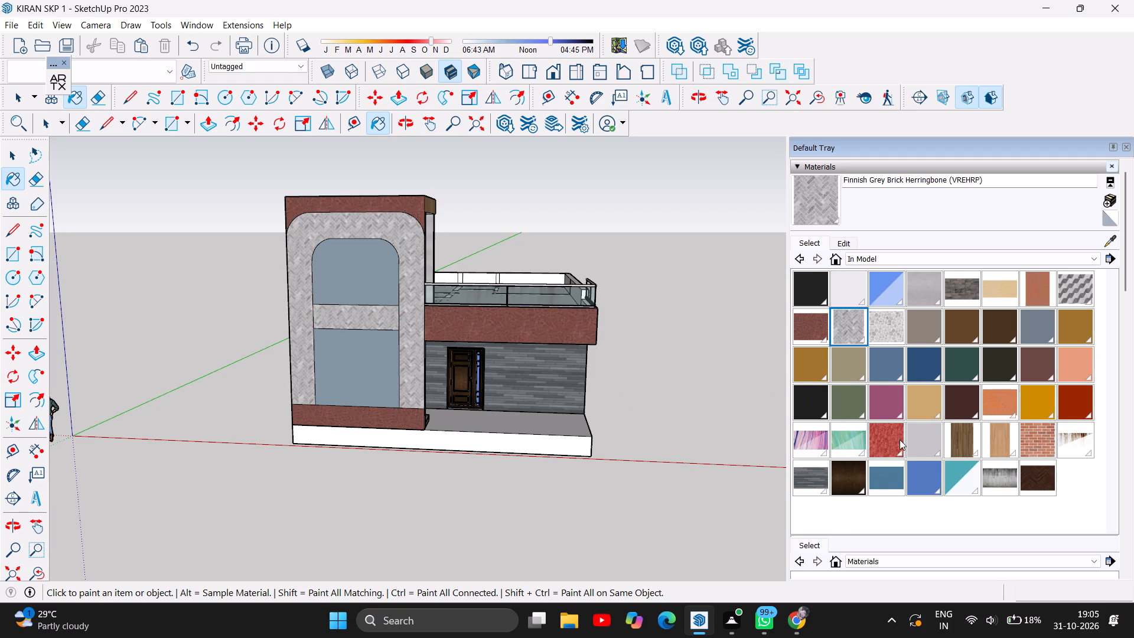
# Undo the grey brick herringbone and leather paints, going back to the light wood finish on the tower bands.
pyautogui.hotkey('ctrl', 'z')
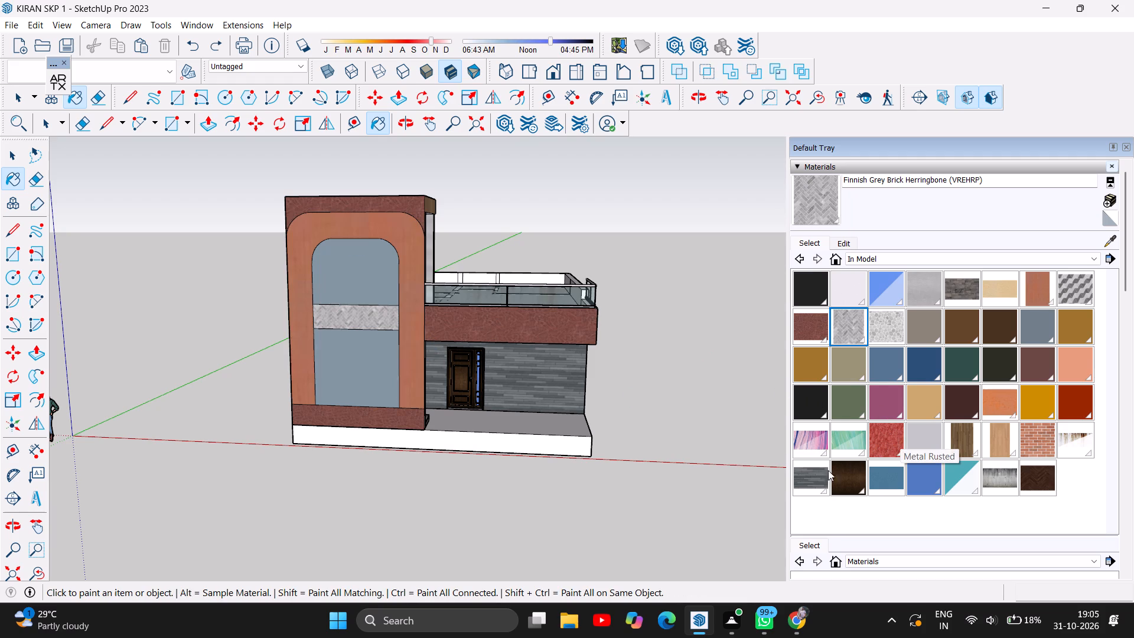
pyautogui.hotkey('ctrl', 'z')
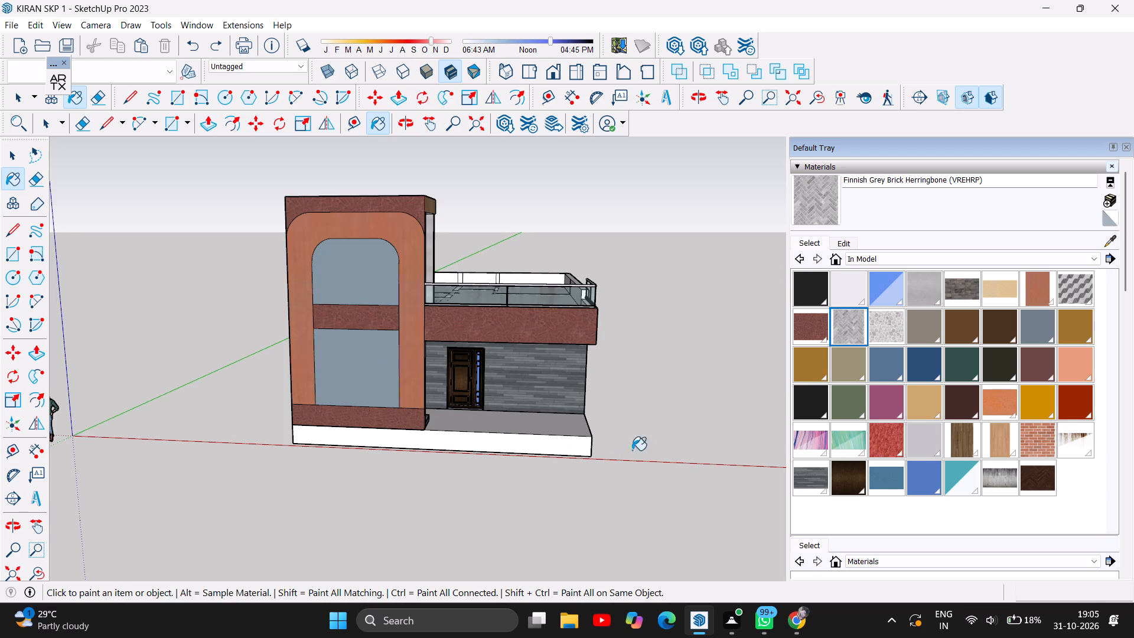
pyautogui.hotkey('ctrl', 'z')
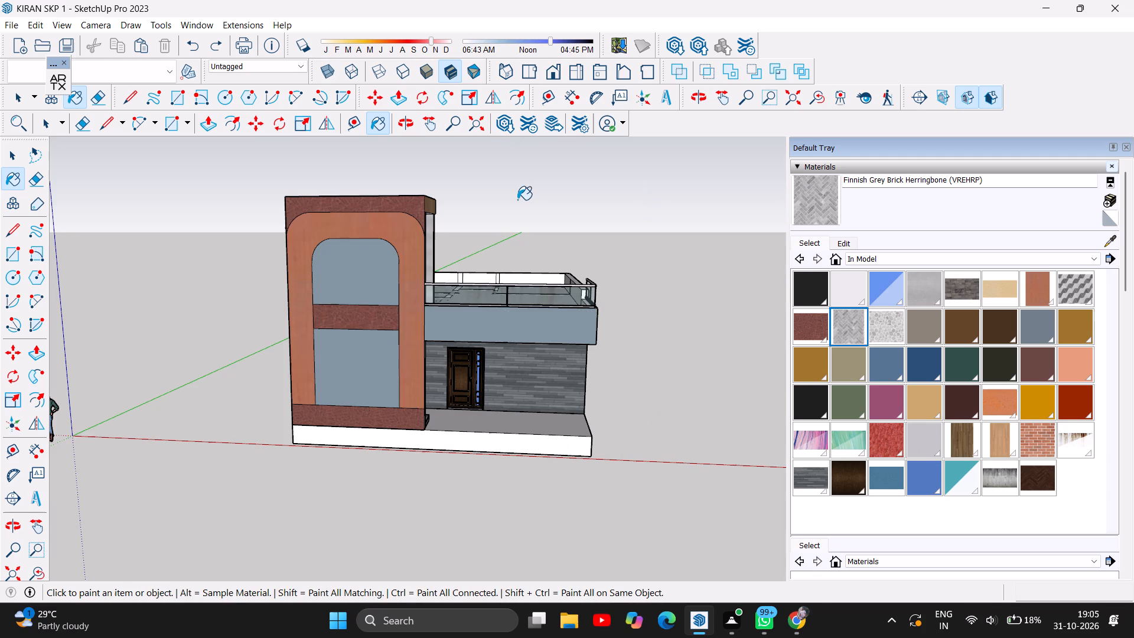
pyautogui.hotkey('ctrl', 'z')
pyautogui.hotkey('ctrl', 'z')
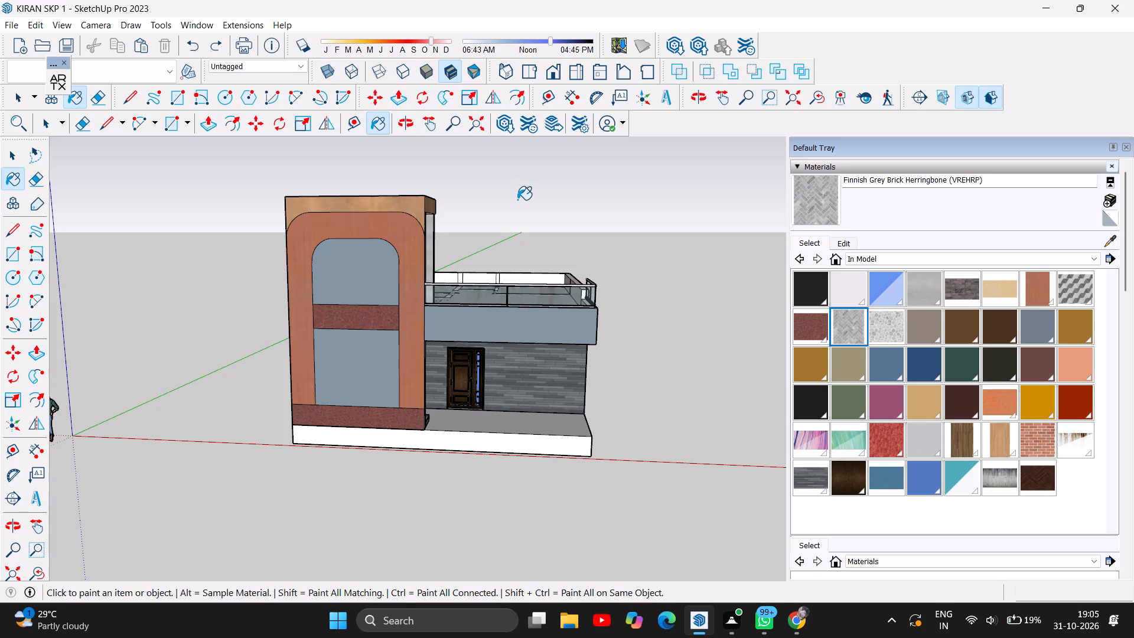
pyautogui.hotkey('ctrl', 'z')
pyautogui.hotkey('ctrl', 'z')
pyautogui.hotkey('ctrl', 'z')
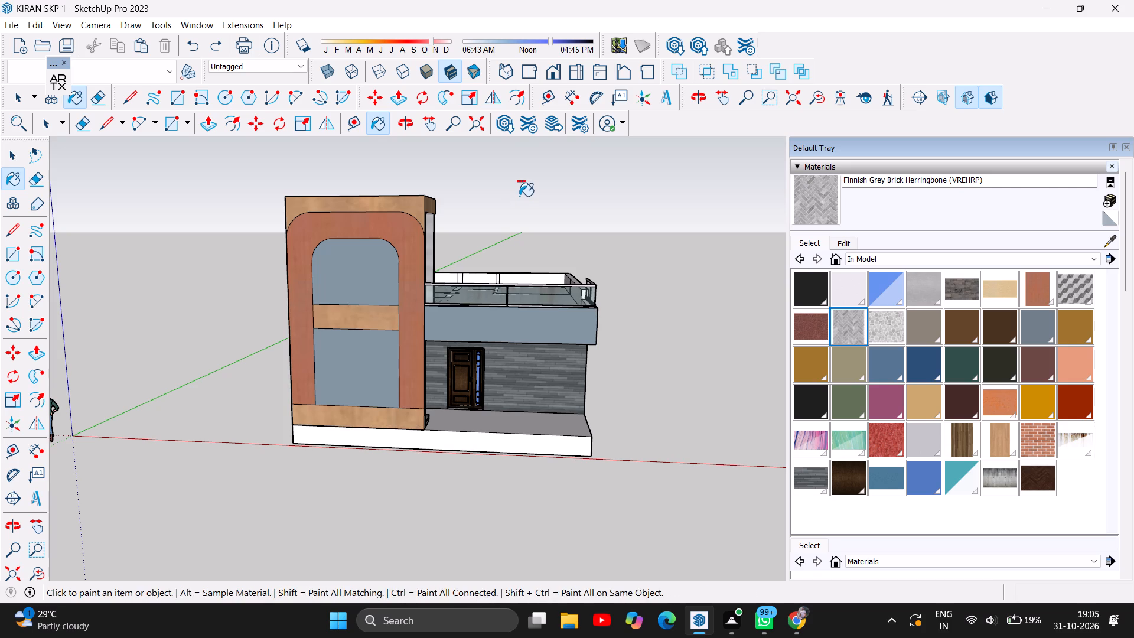
# Undo the earlier trial finishes on the tower bands until all three have the vertical wood slat material.
pyautogui.hotkey('ctrl', 'z')
pyautogui.hotkey('ctrl', 'z')
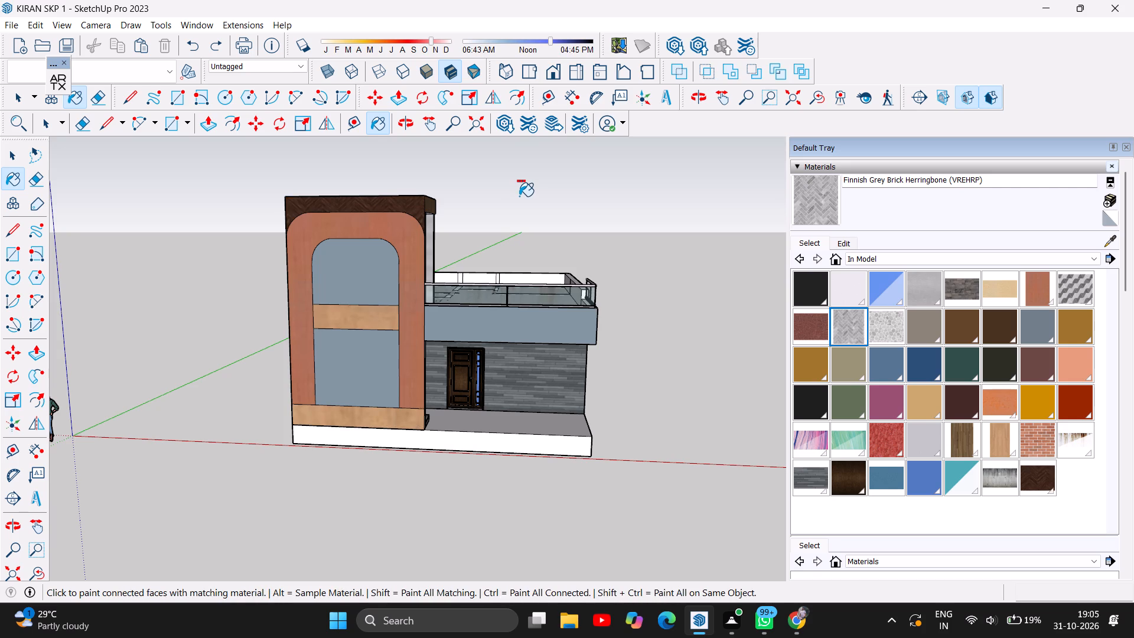
pyautogui.hotkey('ctrl', 'z')
pyautogui.hotkey('ctrl', 'z')
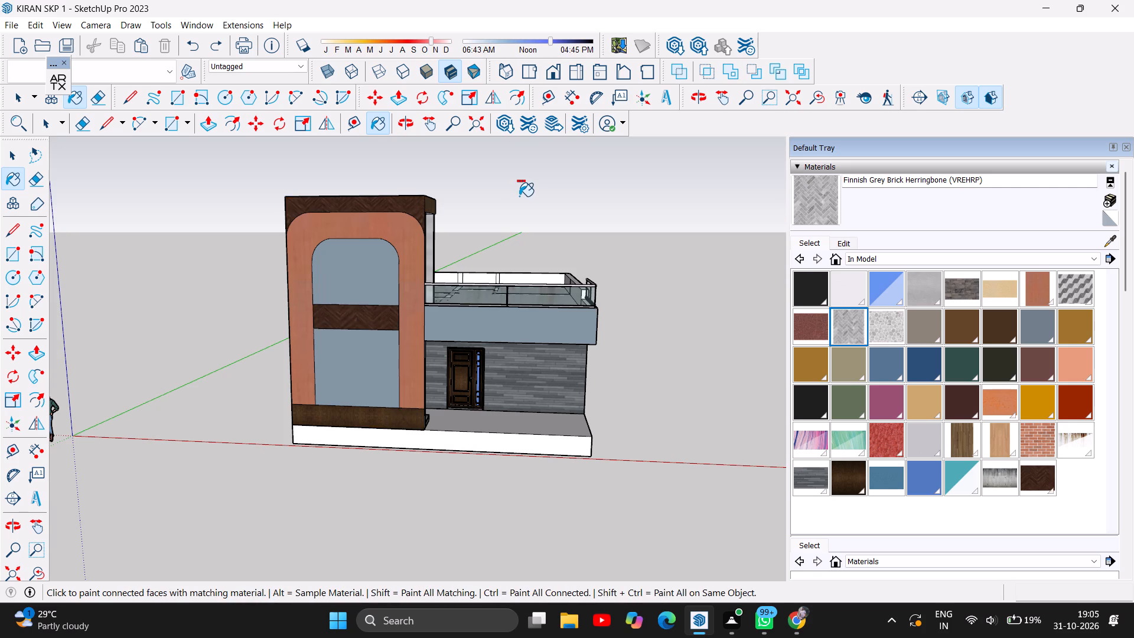
pyautogui.hotkey('ctrl', 'z')
pyautogui.hotkey('ctrl', 'z')
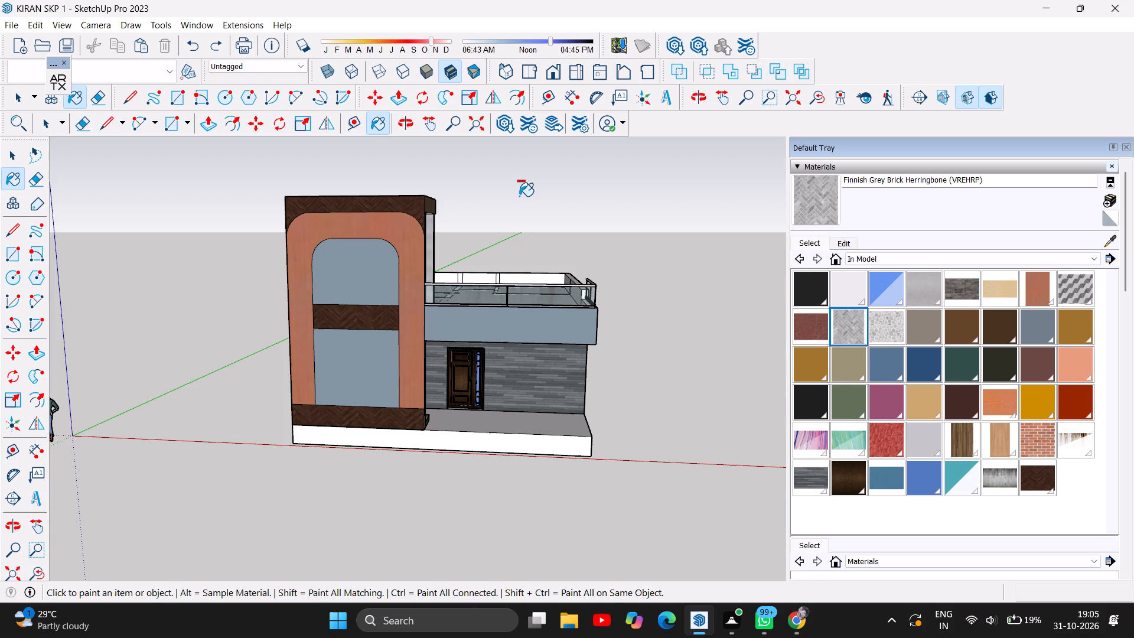
pyautogui.hotkey('ctrl', 'z')
pyautogui.hotkey('ctrl', 'z')
pyautogui.hotkey('ctrl', 'z')
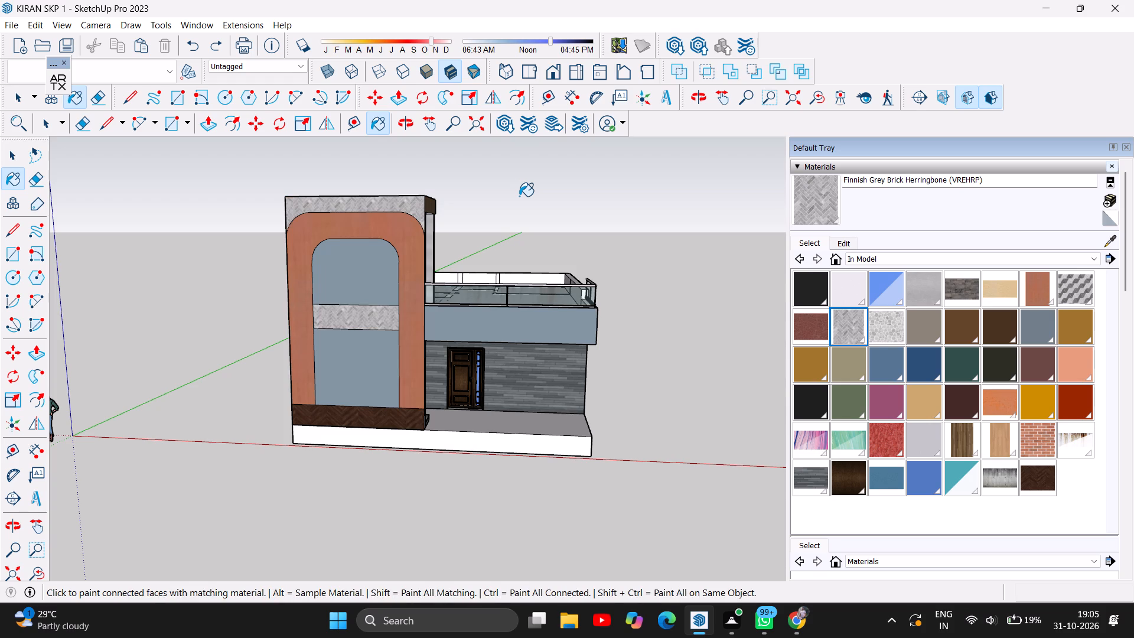
pyautogui.hotkey('ctrl', 'z')
pyautogui.hotkey('ctrl', 'z')
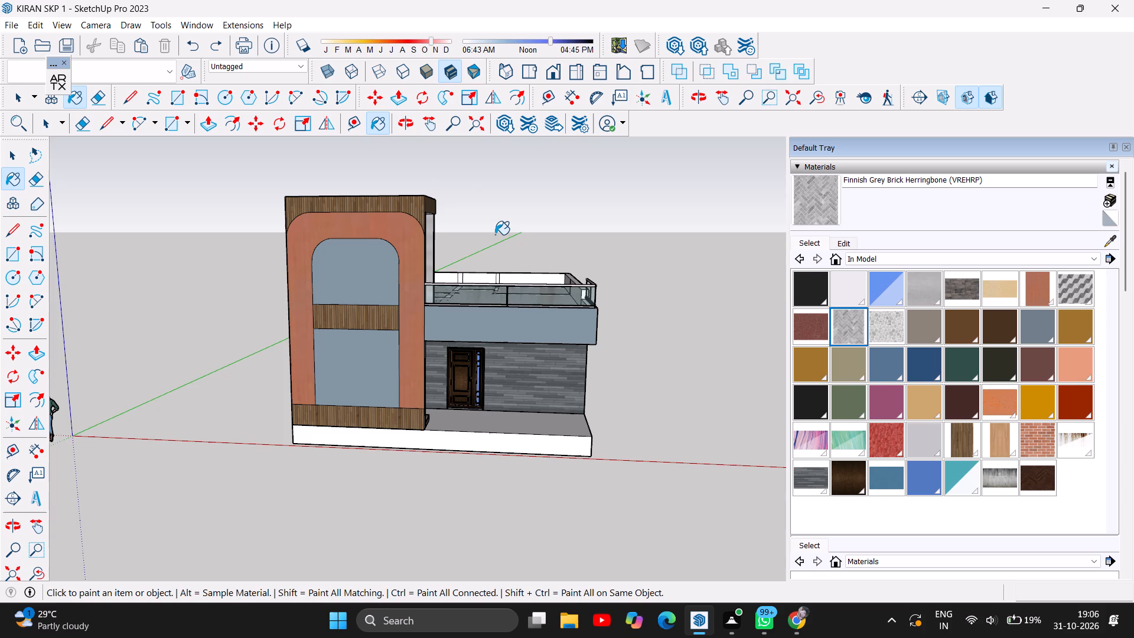
# Examine the wood slat bands on the tower front, and look down onto the terrace floor behind the tower.
pyautogui.click(402, 122)
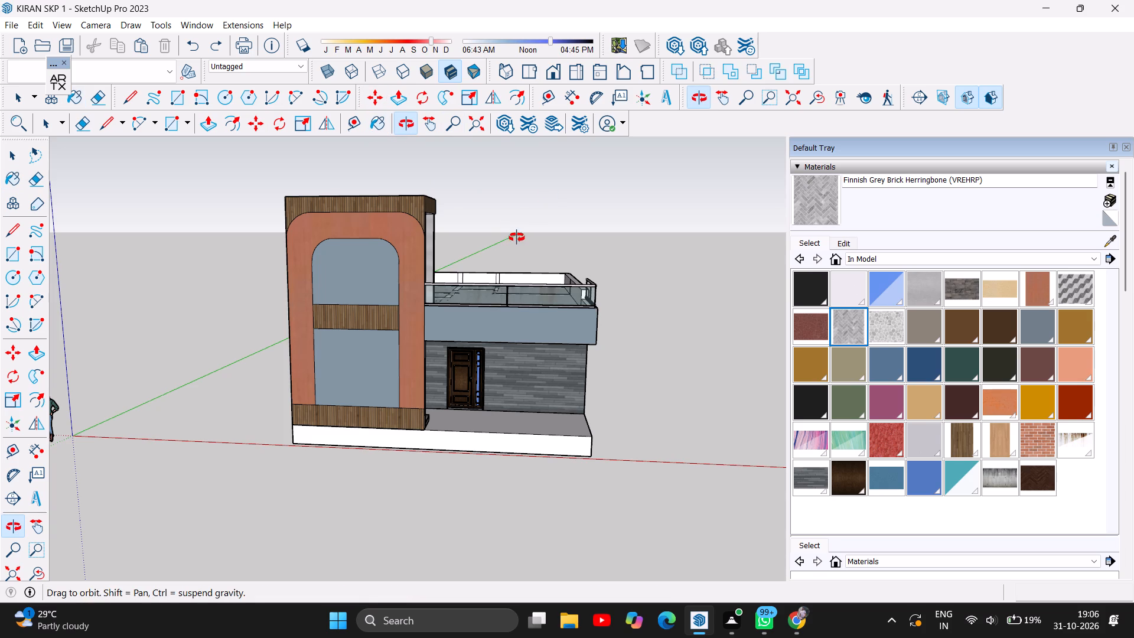
pyautogui.moveTo(517, 237); pyautogui.dragTo(545, 226)
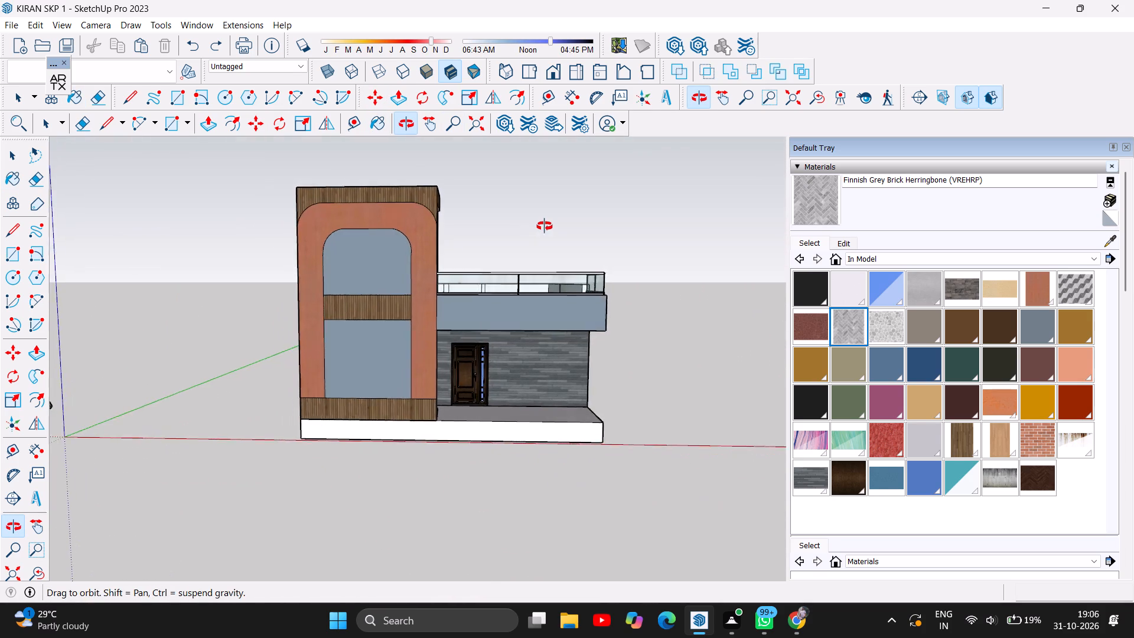
pyautogui.moveTo(545, 226); pyautogui.dragTo(540, 236)
pyautogui.click(540, 236)
pyautogui.scroll(5, 331, 261)
pyautogui.scroll(2, 419, 275)
pyautogui.moveTo(383, 330); pyautogui.dragTo(379, 324)
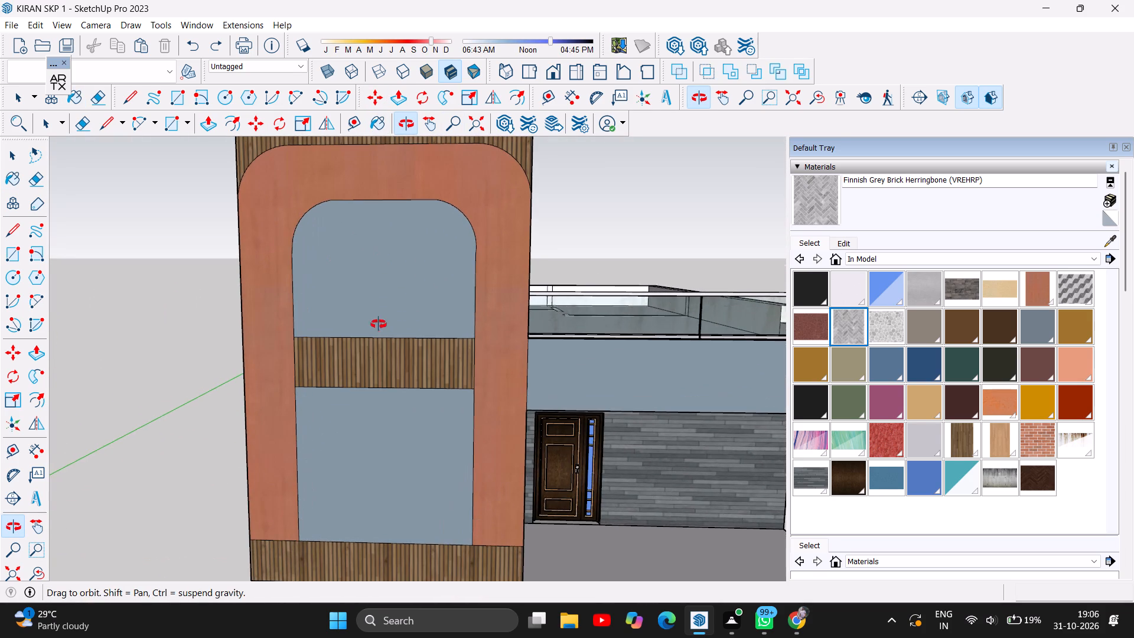
pyautogui.moveTo(379, 324); pyautogui.dragTo(120, 470)
pyautogui.moveTo(514, 336); pyautogui.dragTo(349, 435)
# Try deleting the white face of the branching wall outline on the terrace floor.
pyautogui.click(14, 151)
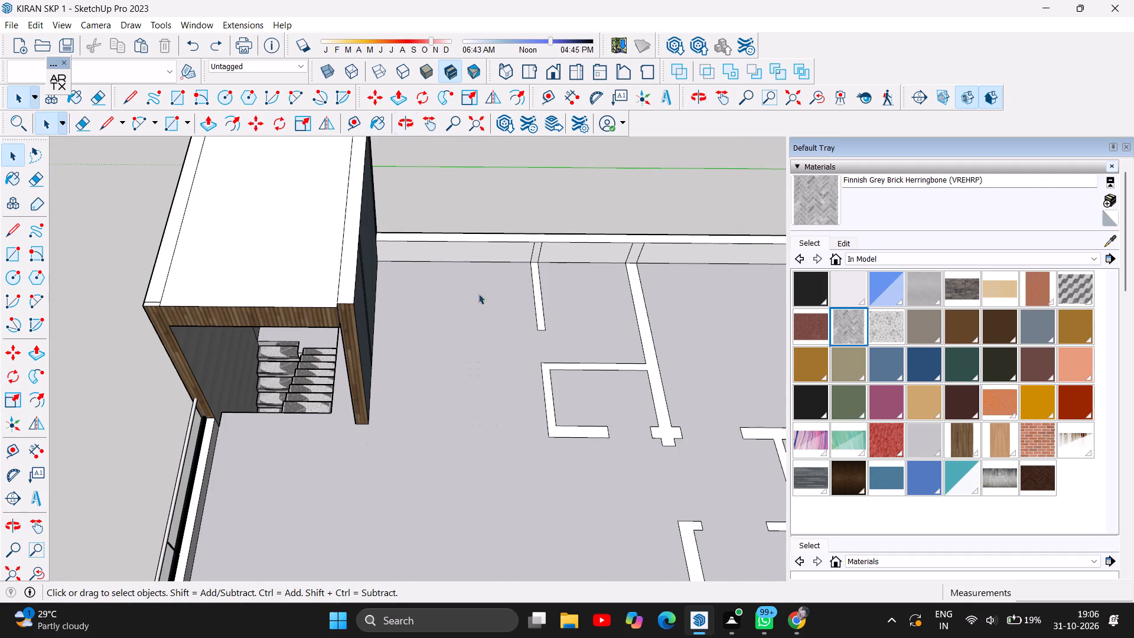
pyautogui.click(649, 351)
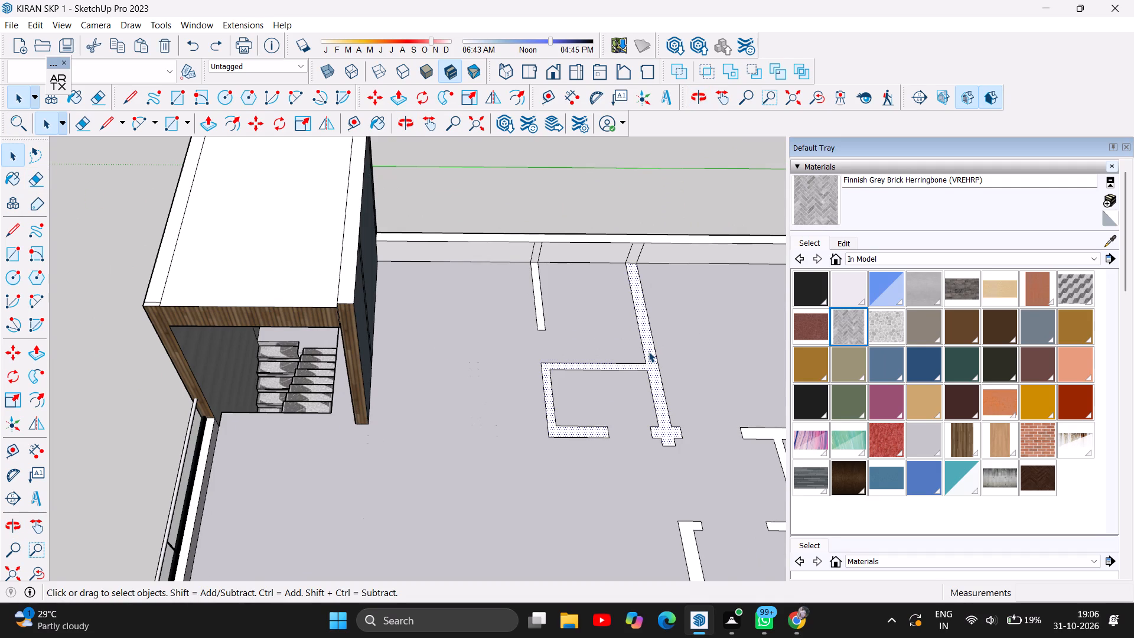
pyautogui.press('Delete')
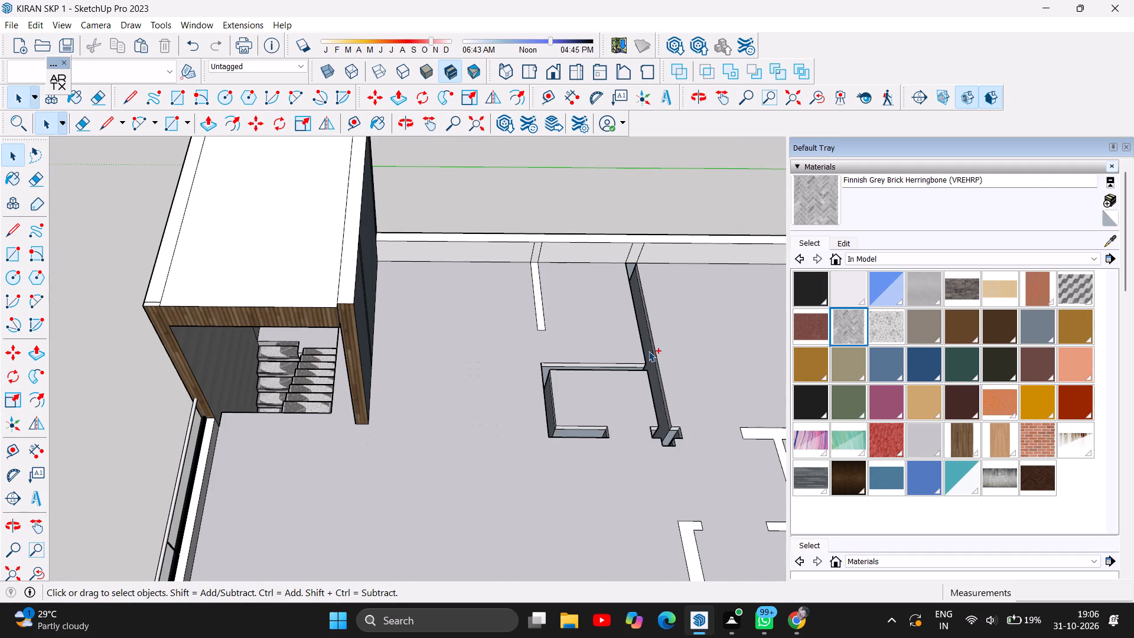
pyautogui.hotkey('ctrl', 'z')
# Delete both long edges of the branching wall outline on the terrace floor and the inner edge of its side branch.
pyautogui.click(644, 343)
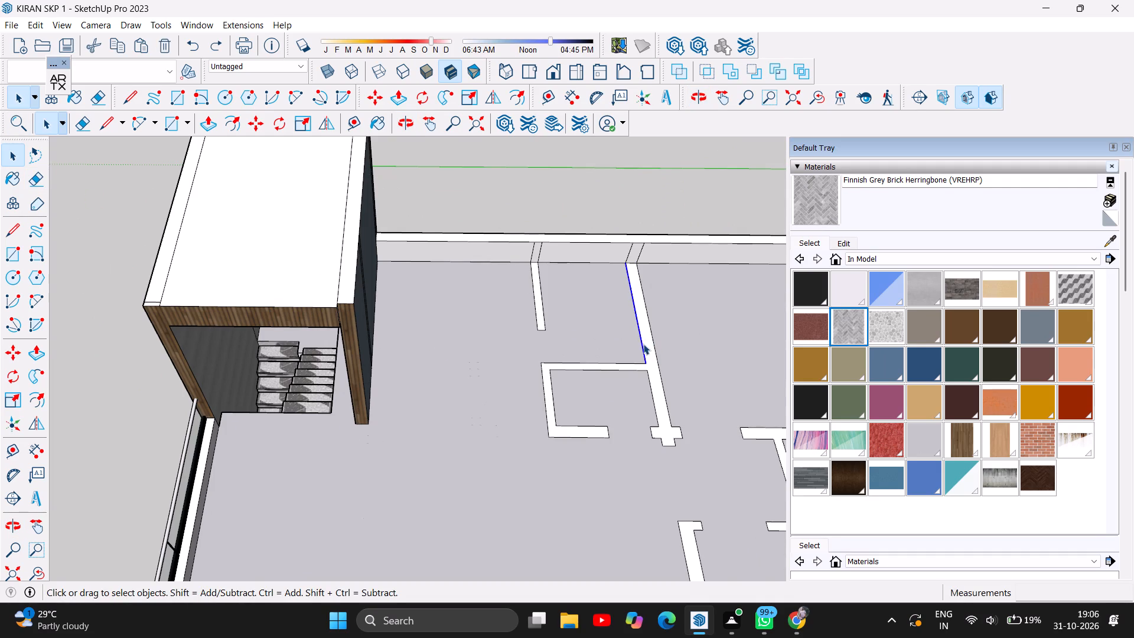
pyautogui.press('Delete')
pyautogui.click(658, 351)
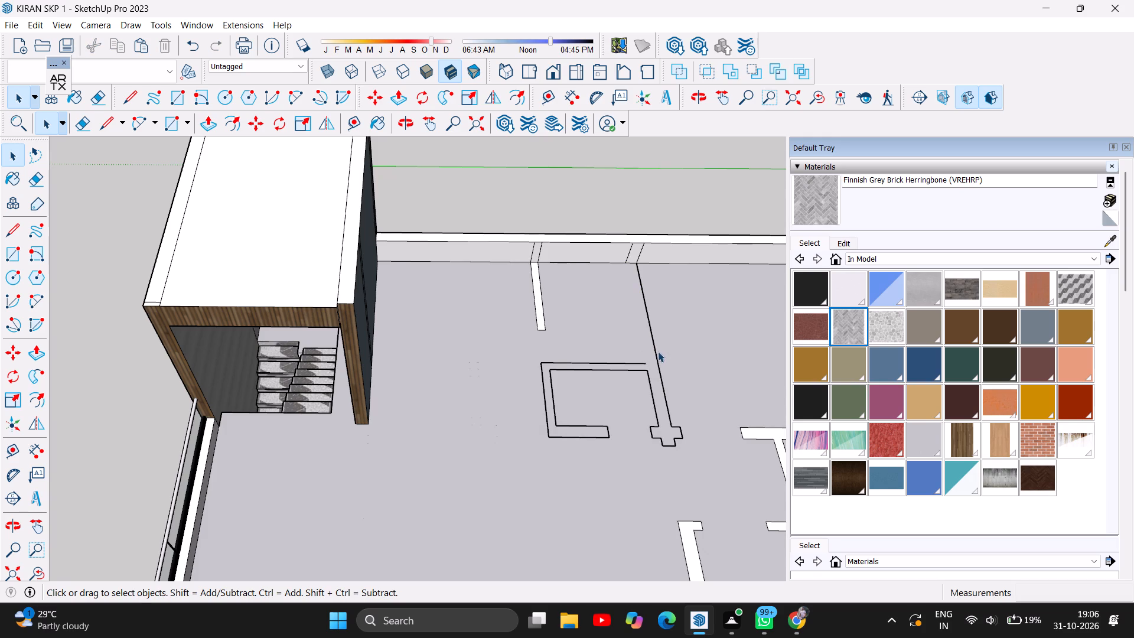
pyautogui.click(654, 356)
pyautogui.press('Delete')
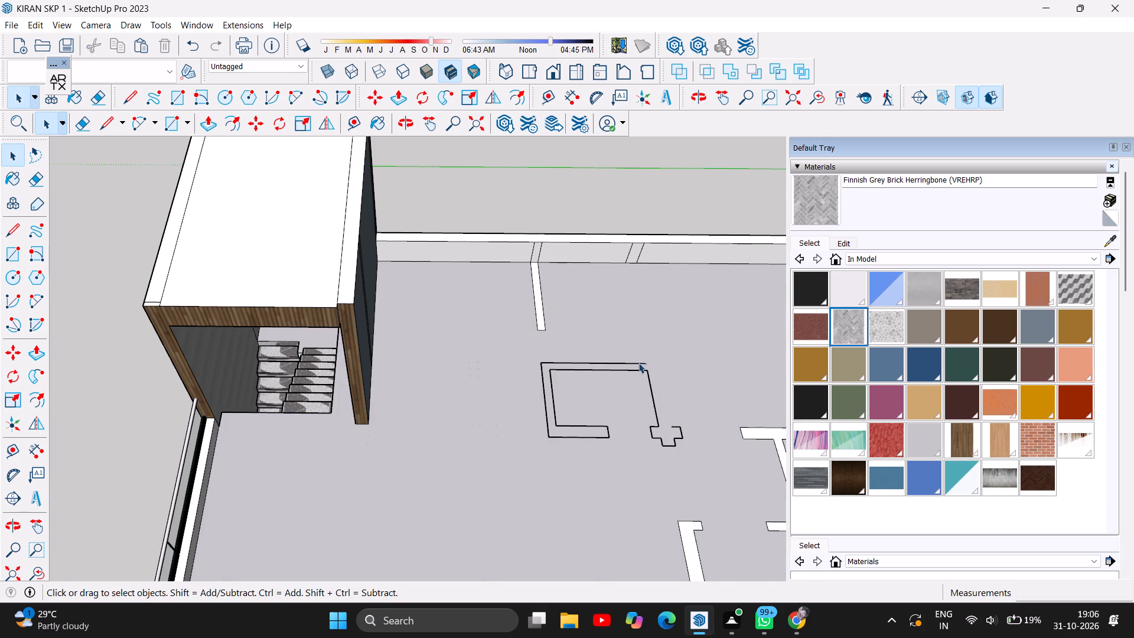
pyautogui.click(634, 371)
pyautogui.press('Delete')
# Delete the two long edges and the end edge of the short wall outline on the terrace floor.
pyautogui.click(545, 317)
pyautogui.press('Delete')
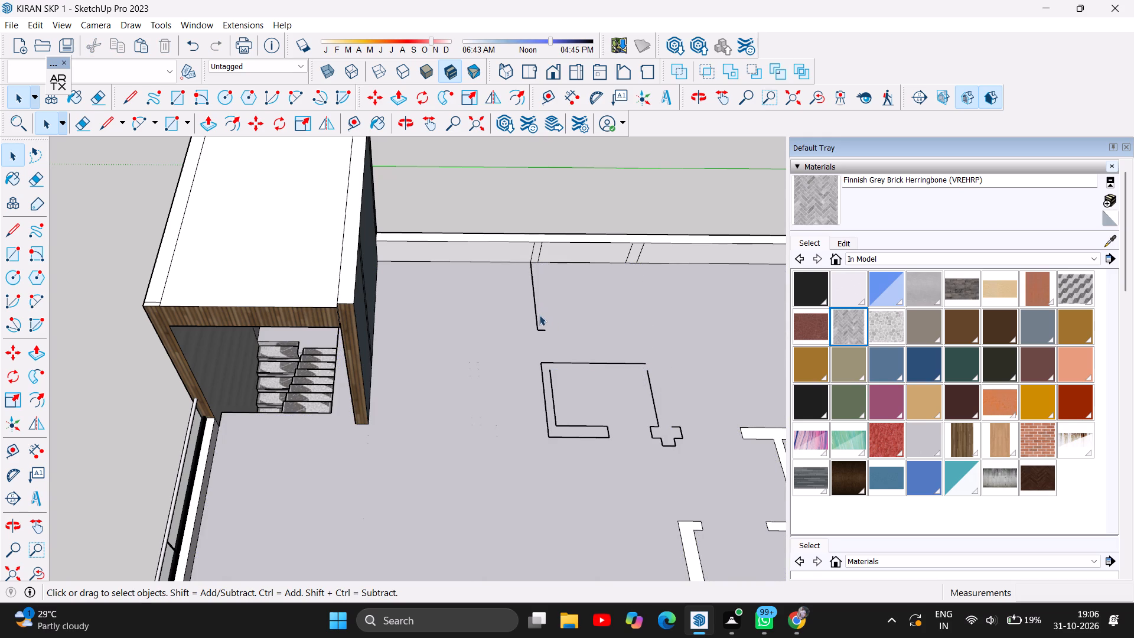
pyautogui.click(537, 318)
pyautogui.press('Delete')
pyautogui.click(541, 328)
pyautogui.press('Delete')
# Delete the long top edge, both side edges and both foot edges of the L-shaped wall outline on the terrace floor.
pyautogui.click(553, 360)
pyautogui.click(555, 364)
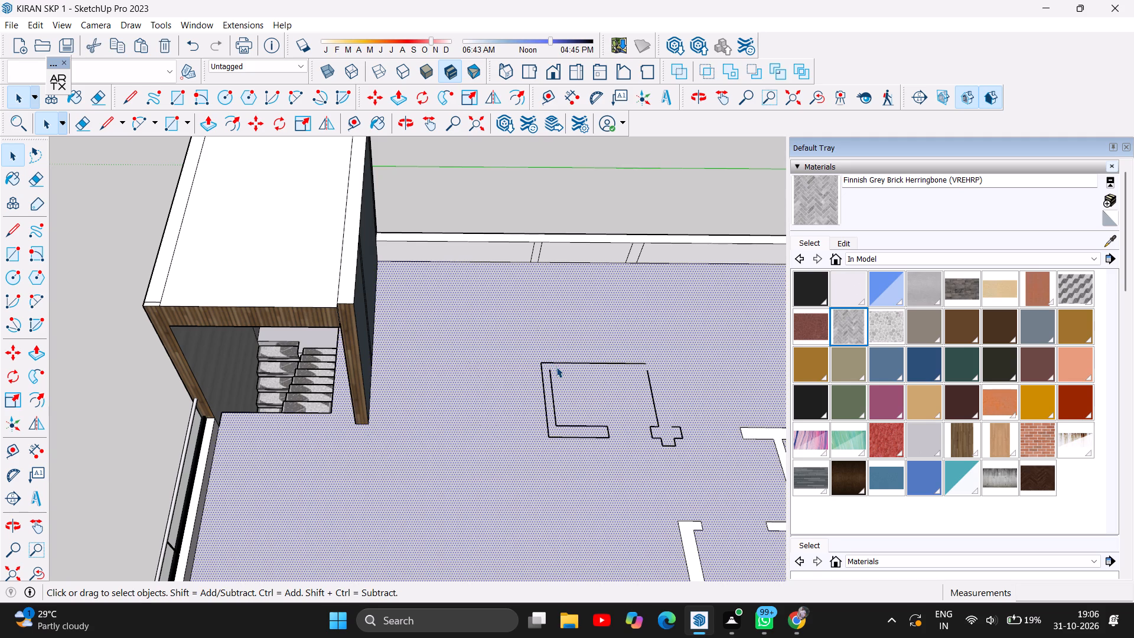
pyautogui.click(573, 361)
pyautogui.click(573, 362)
pyautogui.press('Delete')
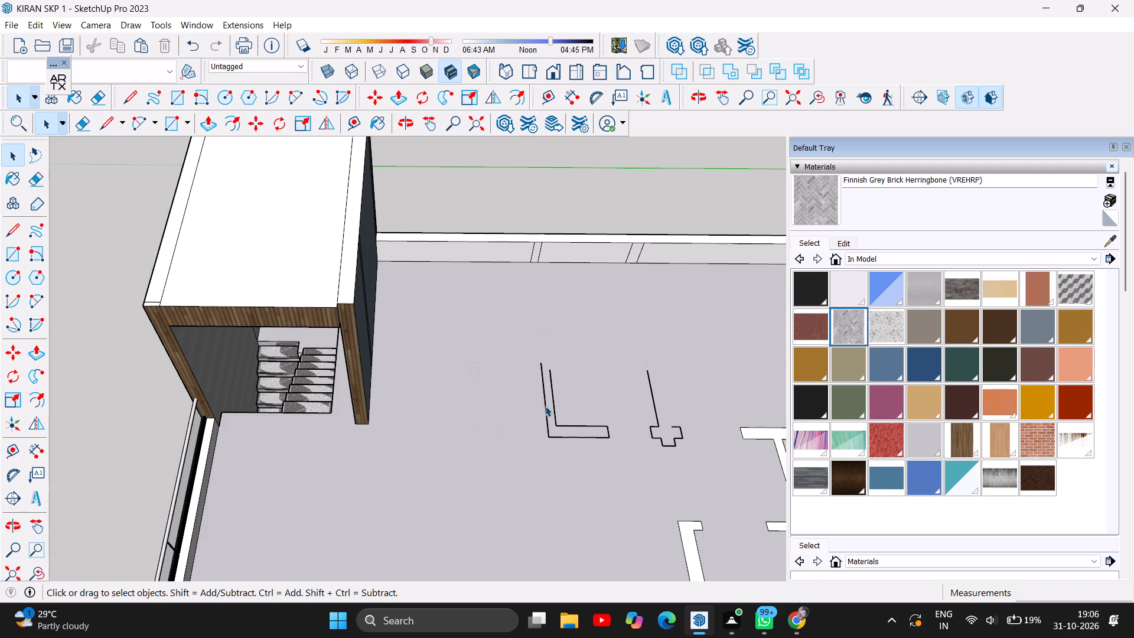
pyautogui.click(545, 406)
pyautogui.press('Delete')
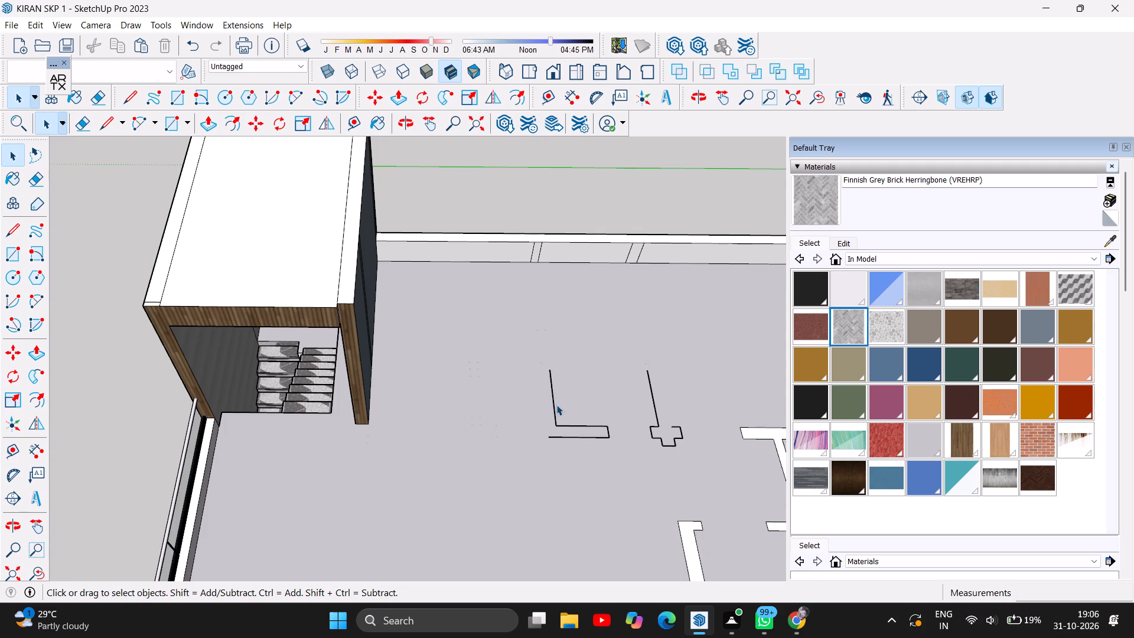
pyautogui.click(555, 409)
pyautogui.press('Delete')
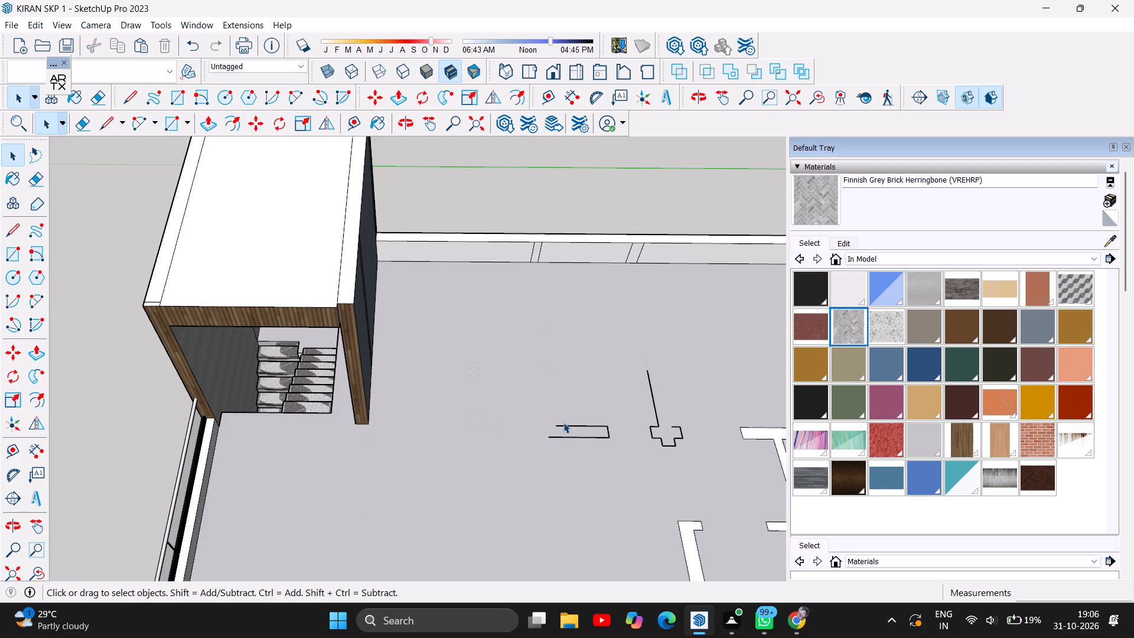
pyautogui.click(565, 426)
pyautogui.press('Delete')
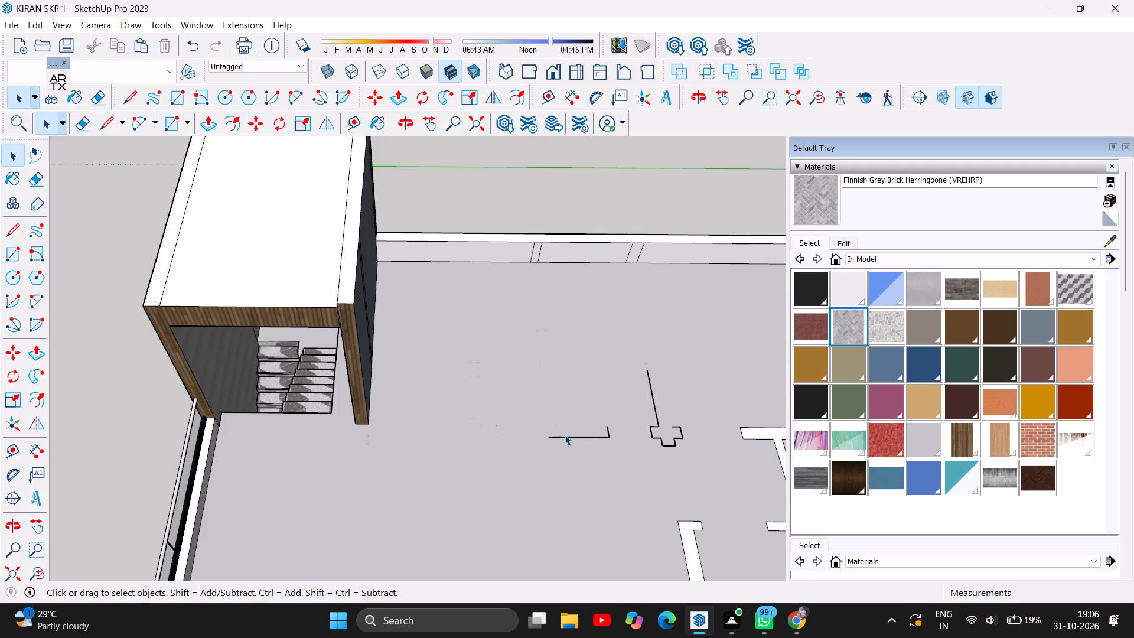
pyautogui.click(567, 438)
pyautogui.press('Delete')
# Delete the single long wall line and the adjoining edges on the near-tower side of the small cross-shaped outline on the terrace floor.
pyautogui.click(659, 422)
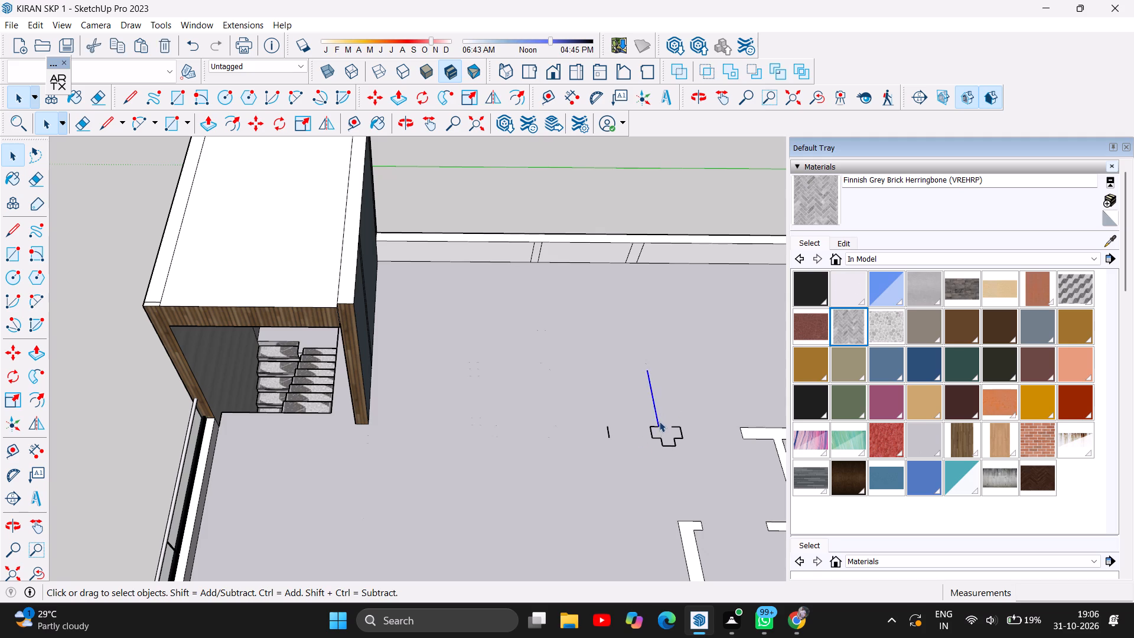
pyautogui.press('Delete')
pyautogui.click(654, 425)
pyautogui.press('Delete')
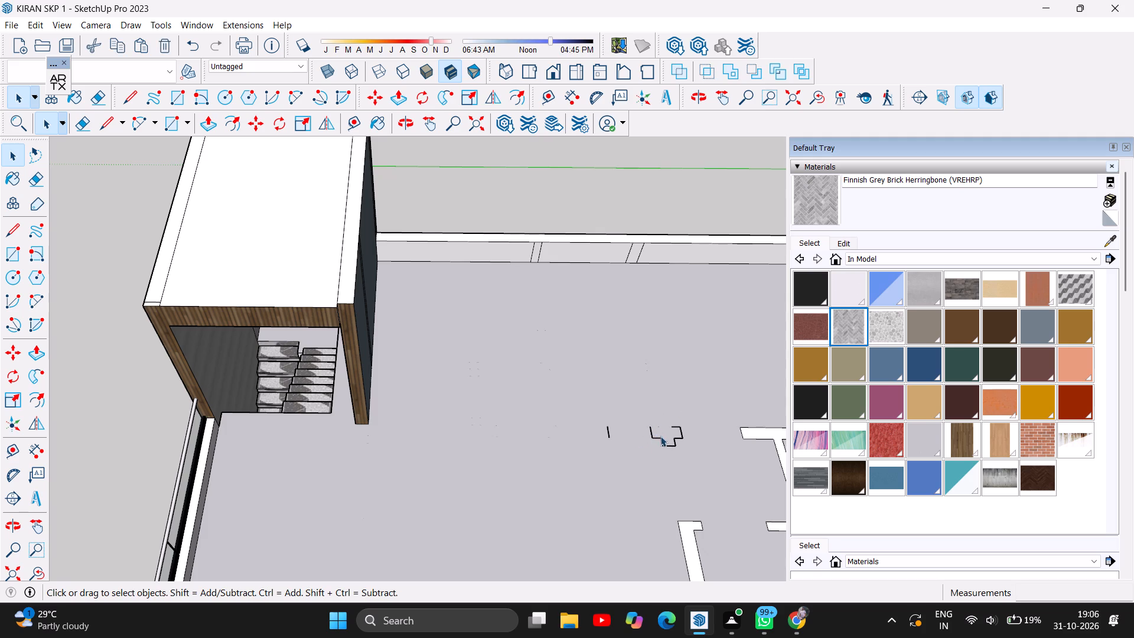
pyautogui.click(654, 434)
pyautogui.press('Delete')
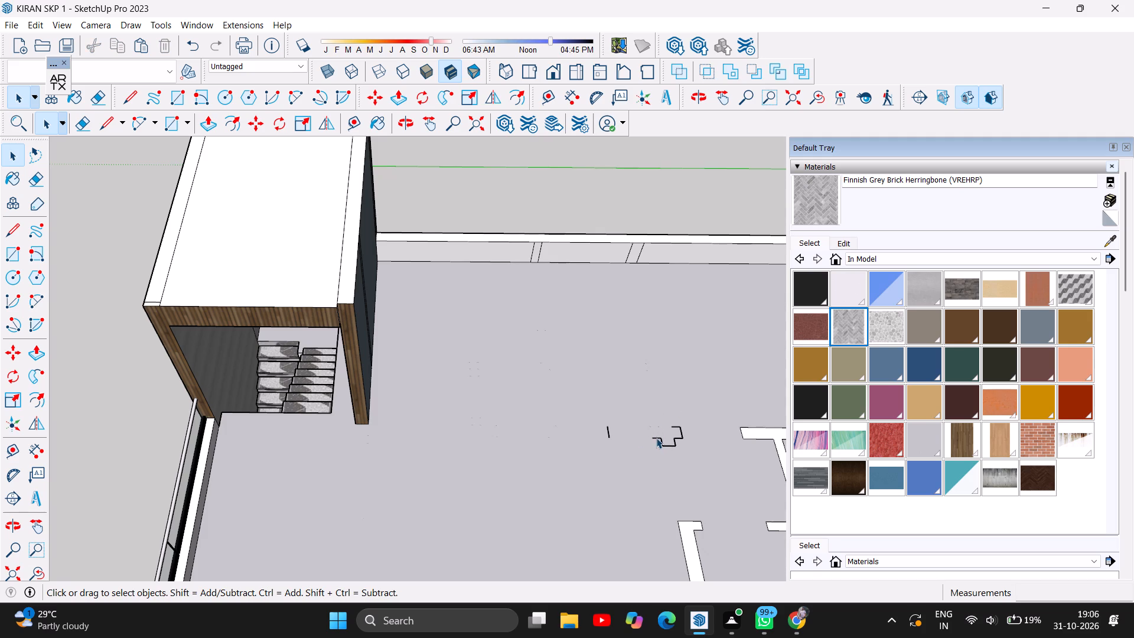
pyautogui.click(656, 439)
pyautogui.press('Delete')
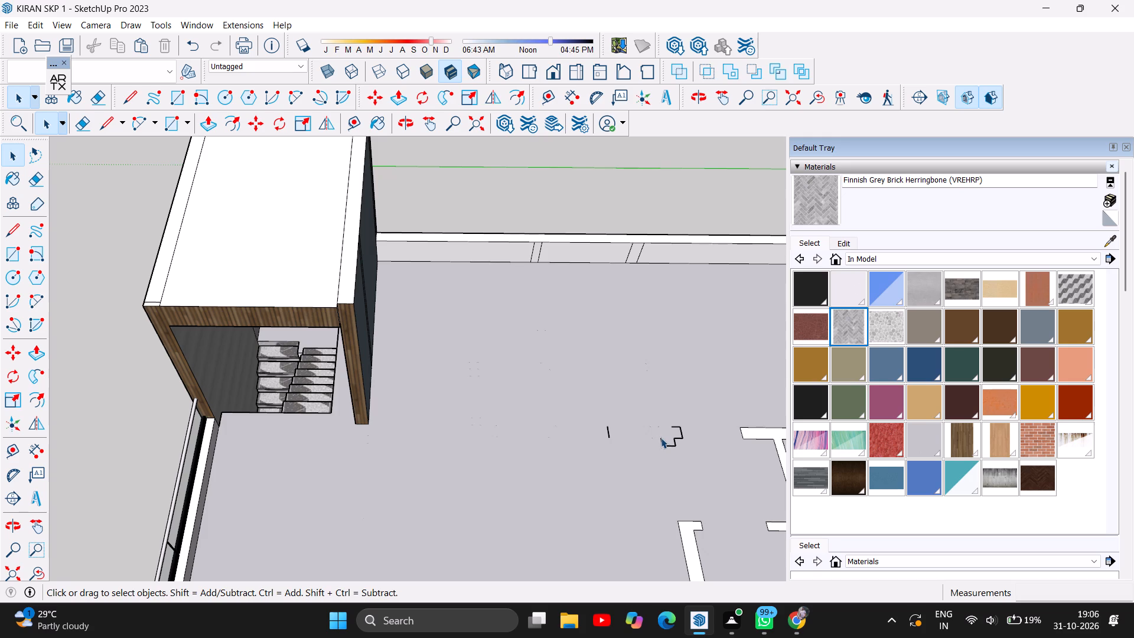
pyautogui.click(661, 438)
pyautogui.press('Delete')
# Delete the remaining edges of the small cross-shaped outline and the short leftover end edge of the L-shaped outline.
pyautogui.click(670, 448)
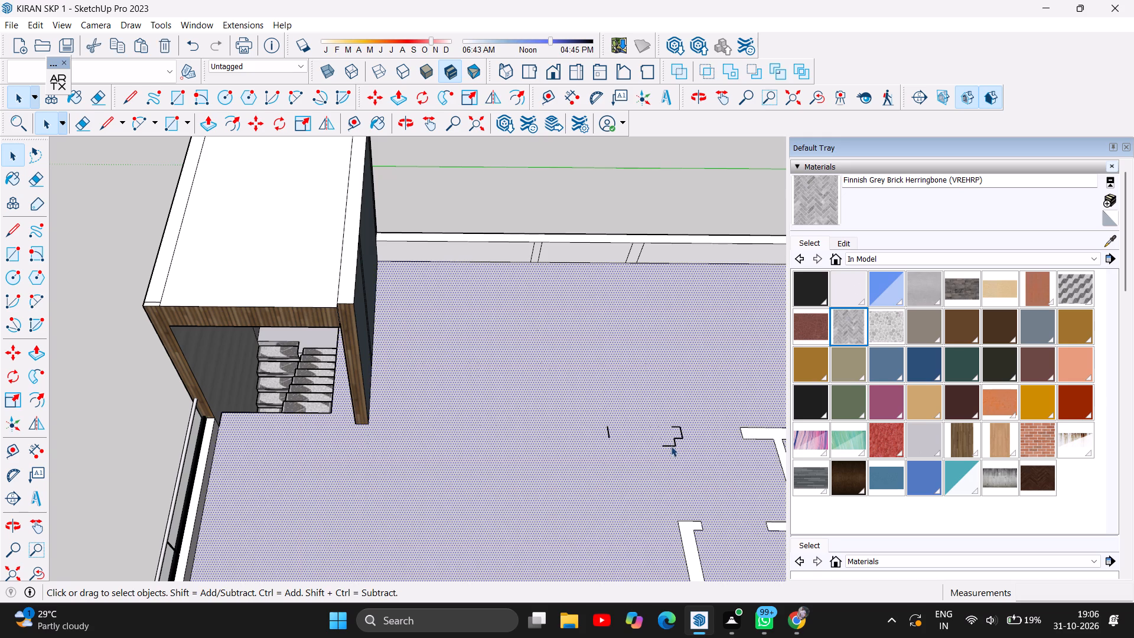
pyautogui.click(670, 444)
pyautogui.press('Delete')
pyautogui.click(675, 441)
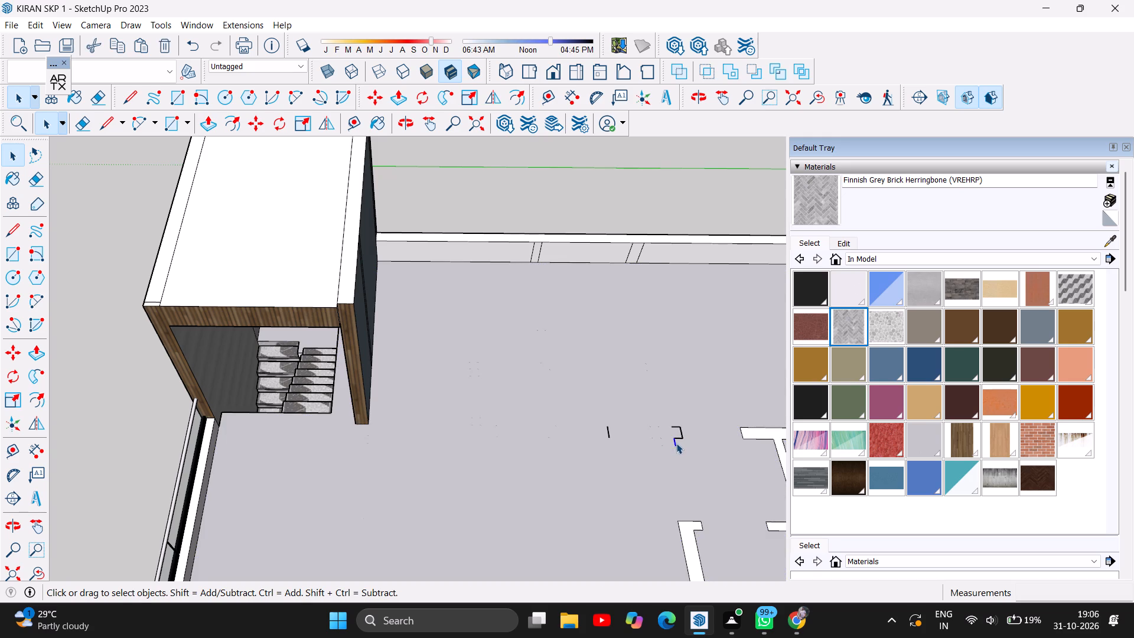
pyautogui.press('Delete')
pyautogui.click(680, 437)
pyautogui.press('Delete')
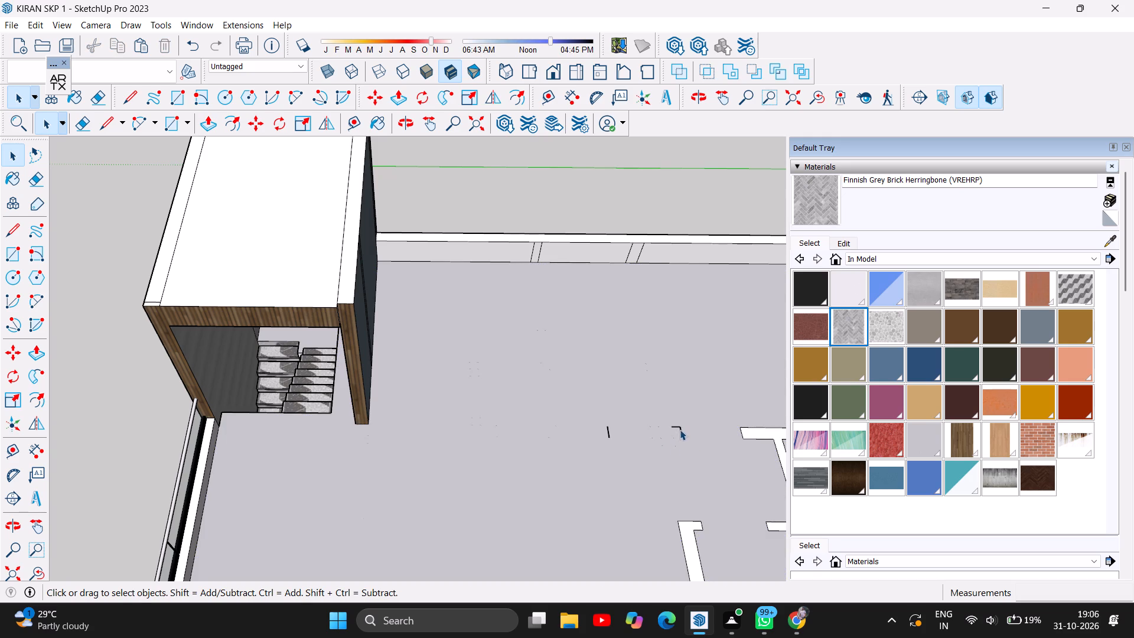
pyautogui.click(684, 435)
pyautogui.click(682, 432)
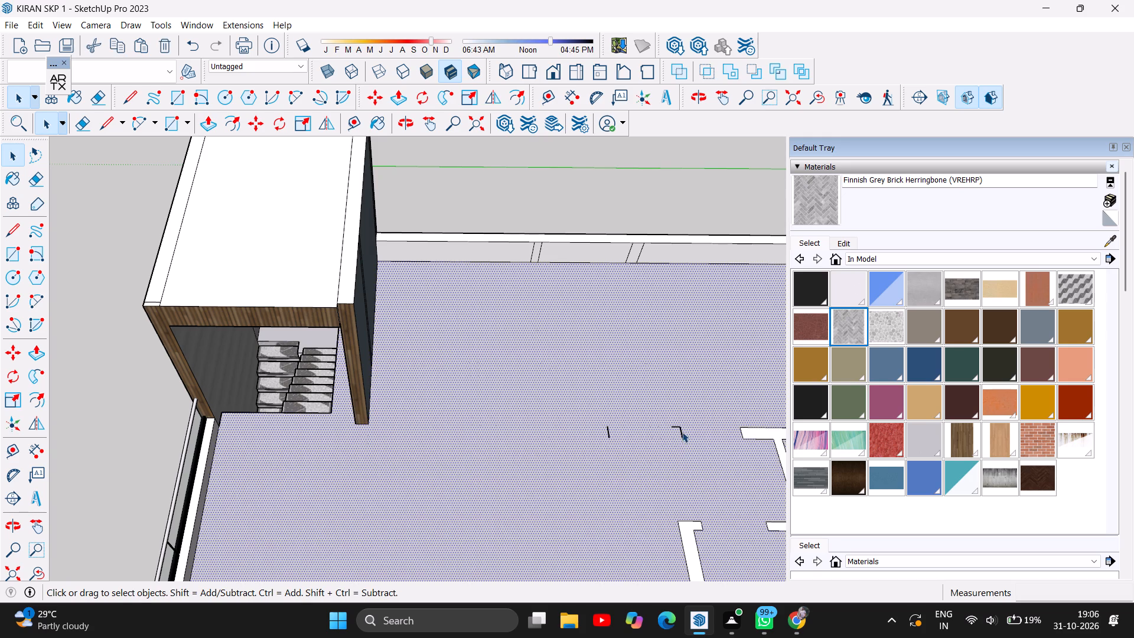
pyautogui.press('Delete')
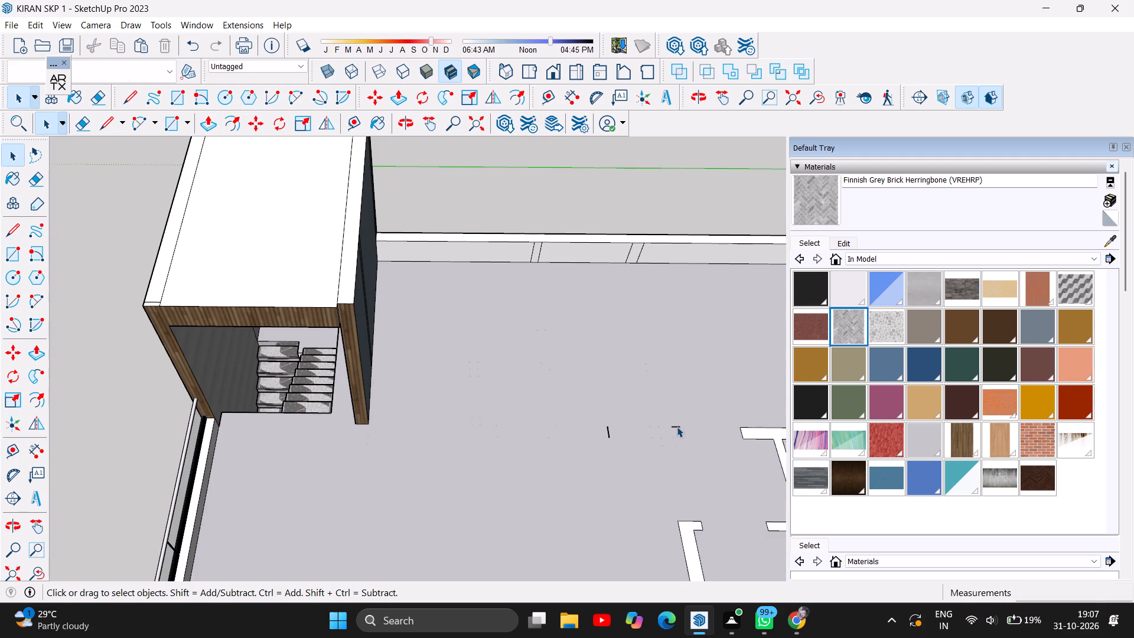
pyautogui.click(676, 427)
pyautogui.press('Delete')
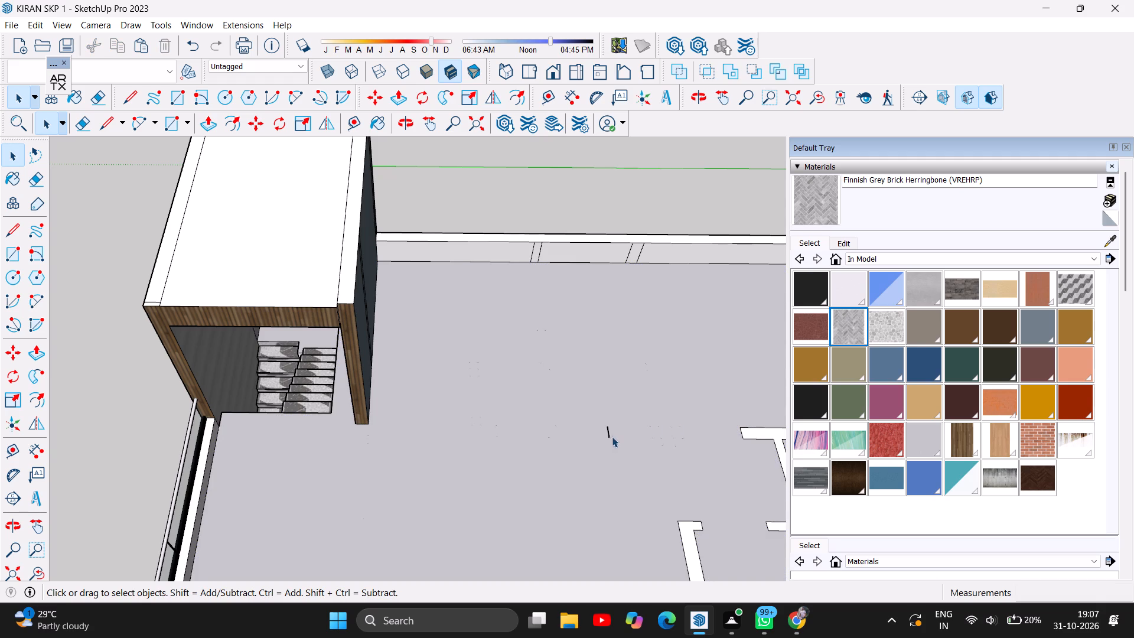
pyautogui.click(607, 431)
pyautogui.press('Delete')
# Delete the two long edges of the wall outline that runs across the terrace floor to the parapet.
pyautogui.scroll(-7, 563, 214)
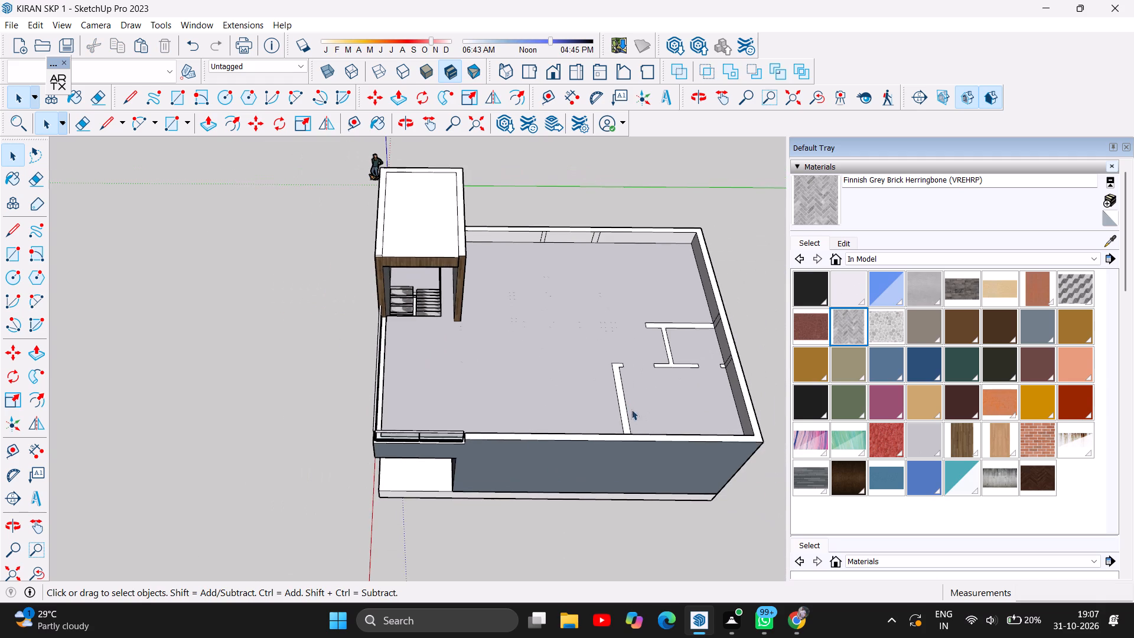
pyautogui.scroll(5, 654, 422)
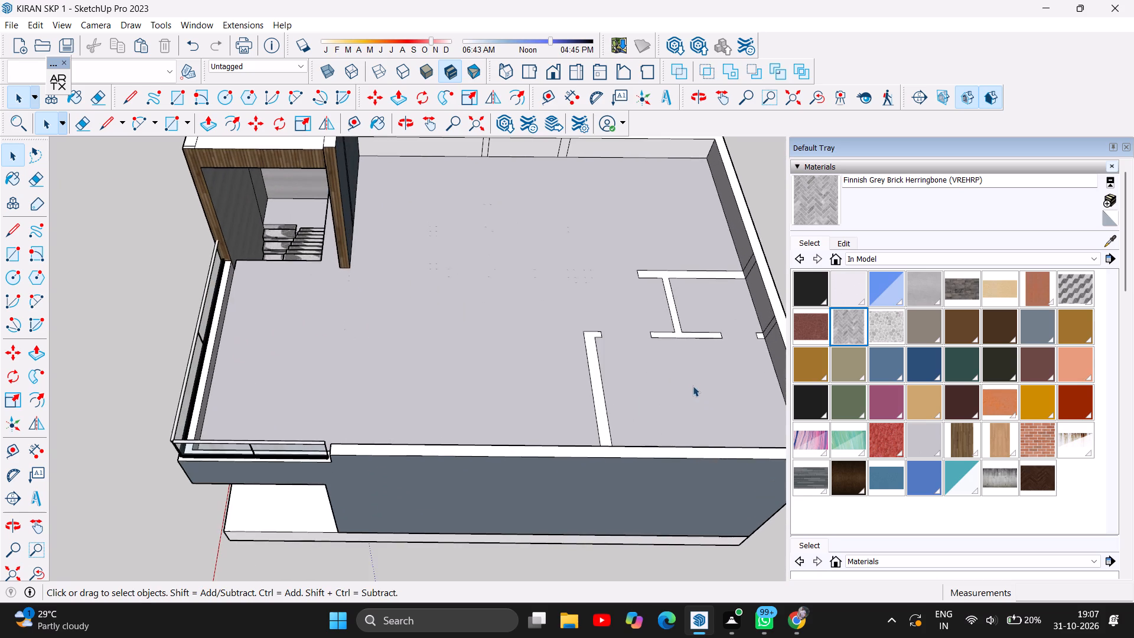
pyautogui.scroll(5, 615, 382)
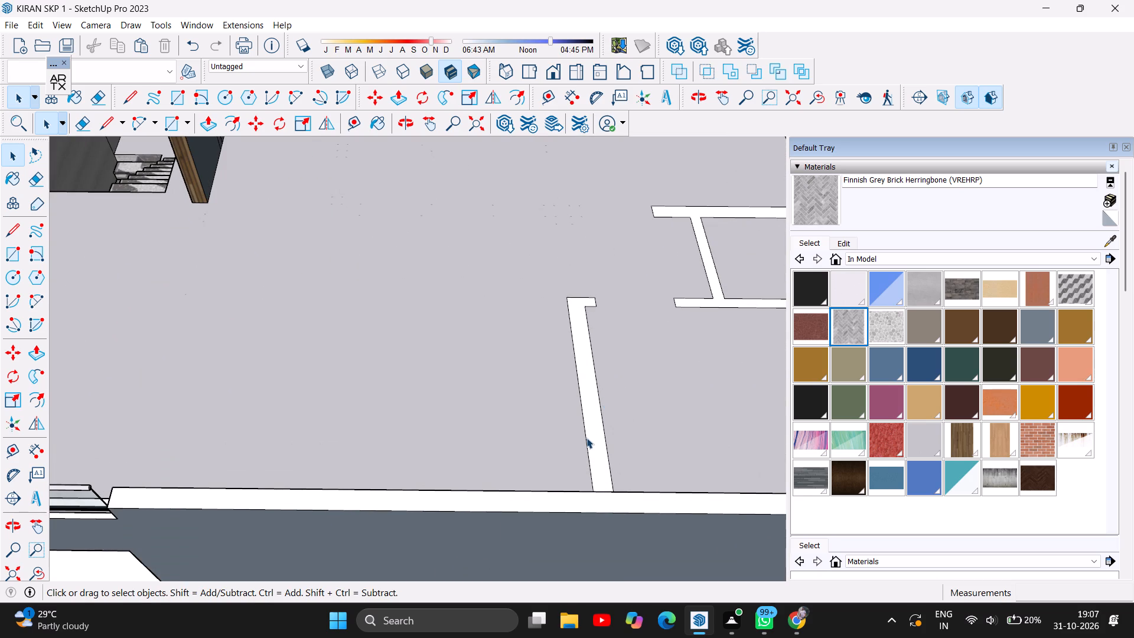
pyautogui.click(585, 438)
pyautogui.press('Delete')
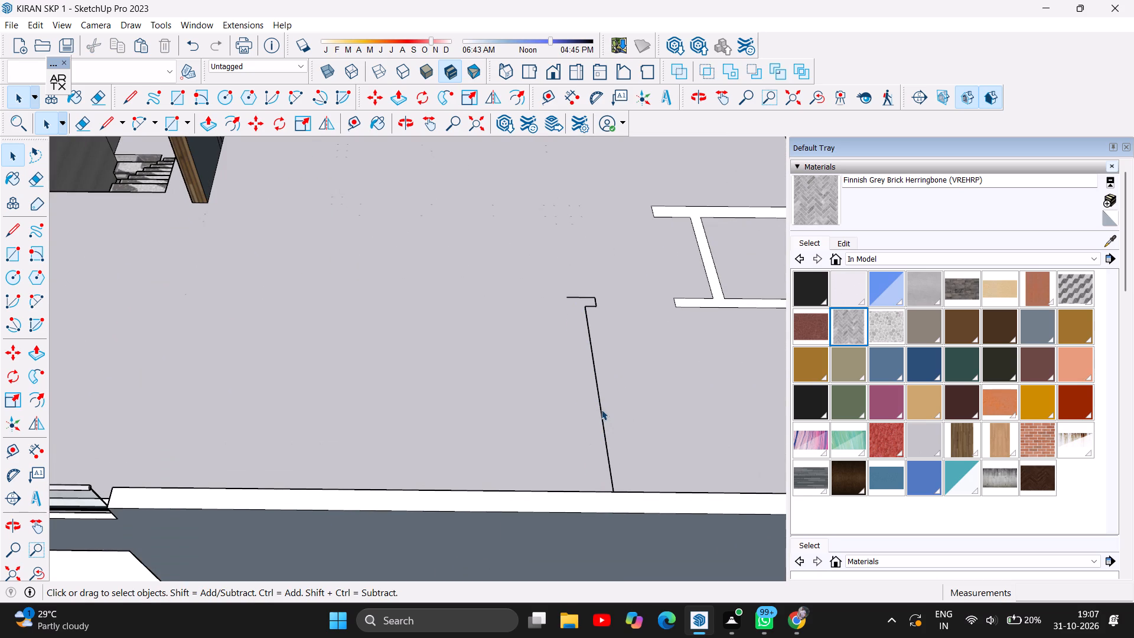
pyautogui.click(601, 409)
pyautogui.press('Delete')
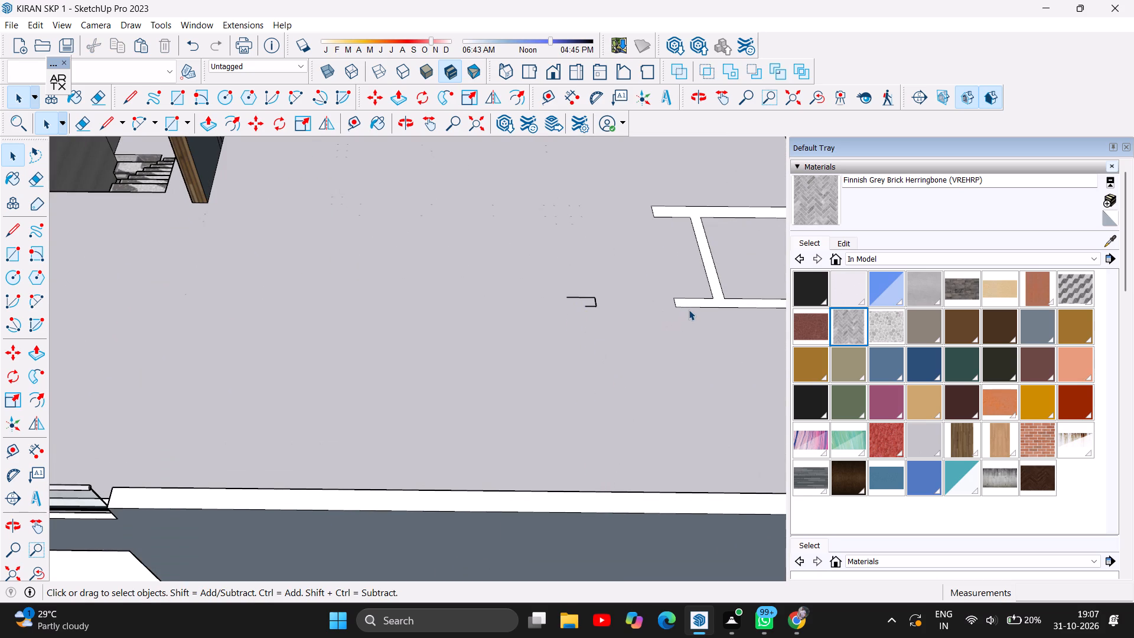
# Delete the long edges of the H-shaped outline's bar nearer the parapet and both edges of its connecting piece.
pyautogui.click(693, 307)
pyautogui.press('Delete')
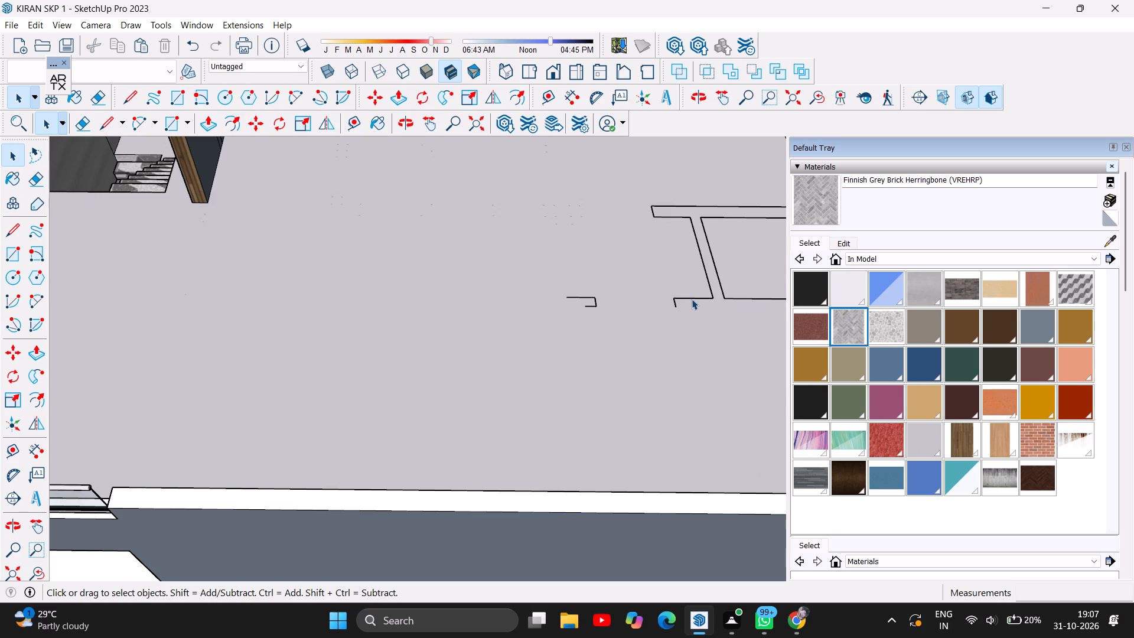
pyautogui.click(690, 298)
pyautogui.press('Delete')
pyautogui.click(708, 277)
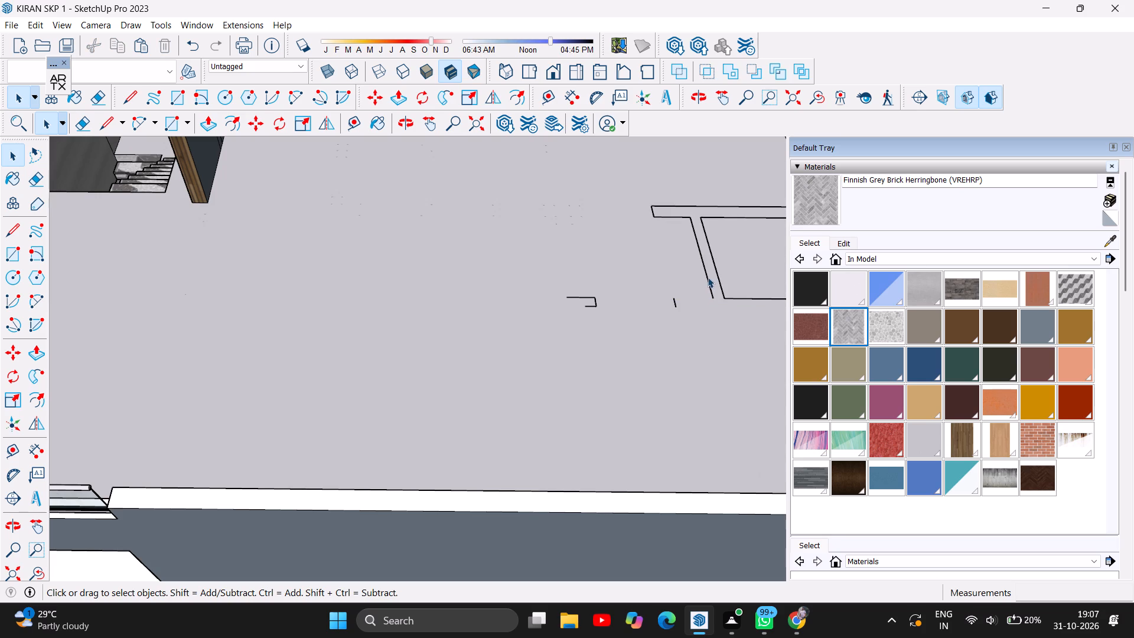
pyautogui.press('Delete')
pyautogui.click(714, 267)
pyautogui.press('Delete')
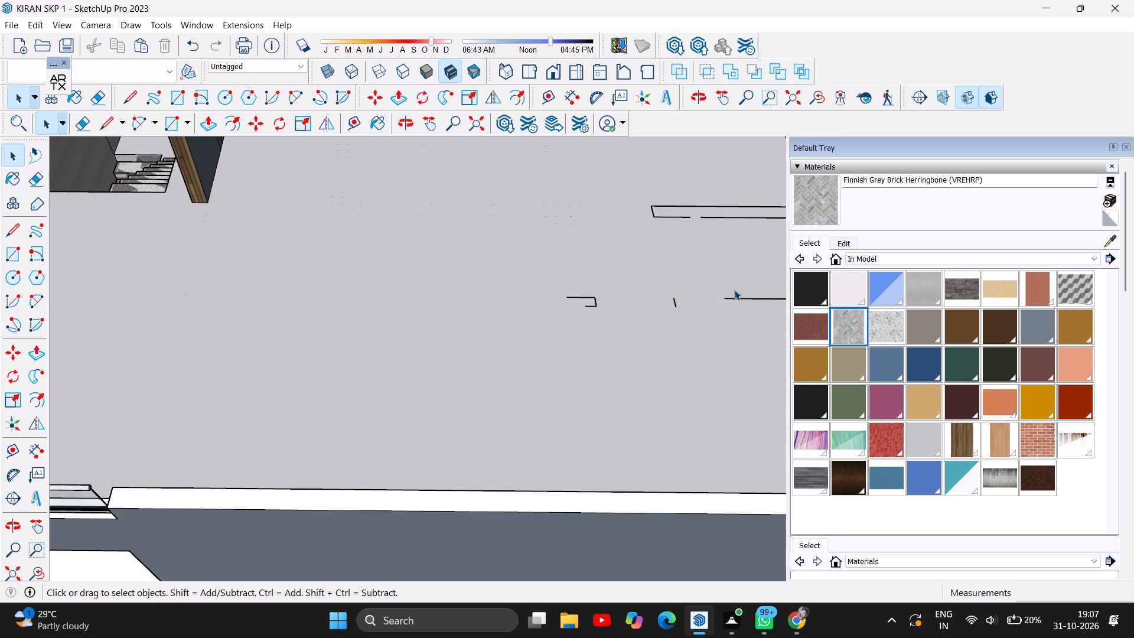
pyautogui.click(735, 297)
pyautogui.press('Delete')
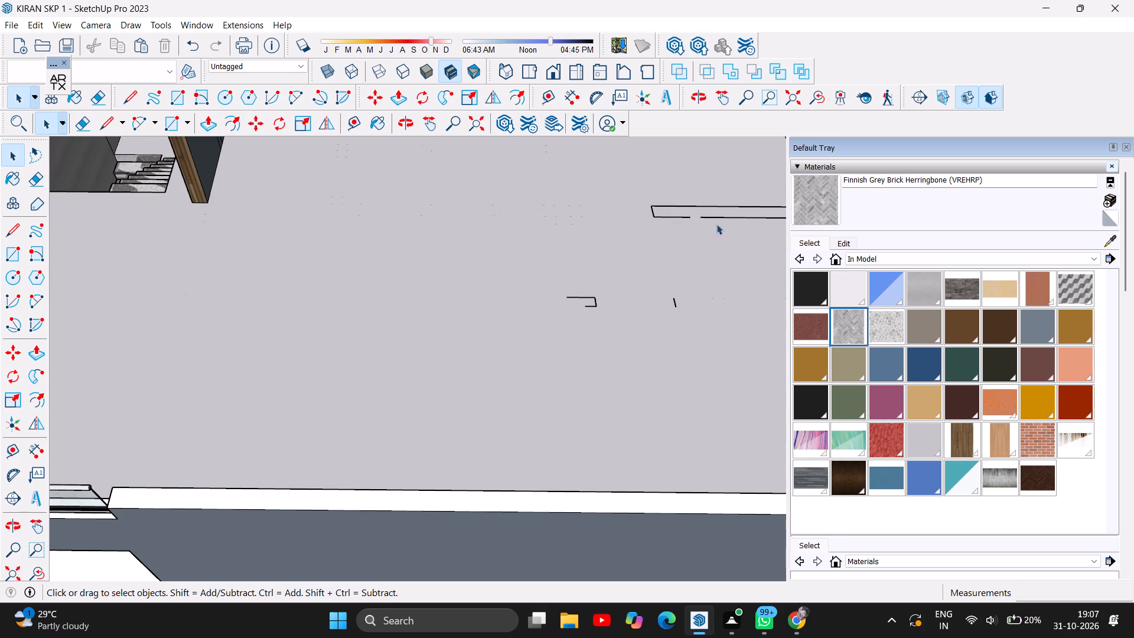
# Delete the H-shaped outline's farther bar, including its end edge, and the short end edge left from the nearer bar.
pyautogui.click(729, 217)
pyautogui.press('Delete')
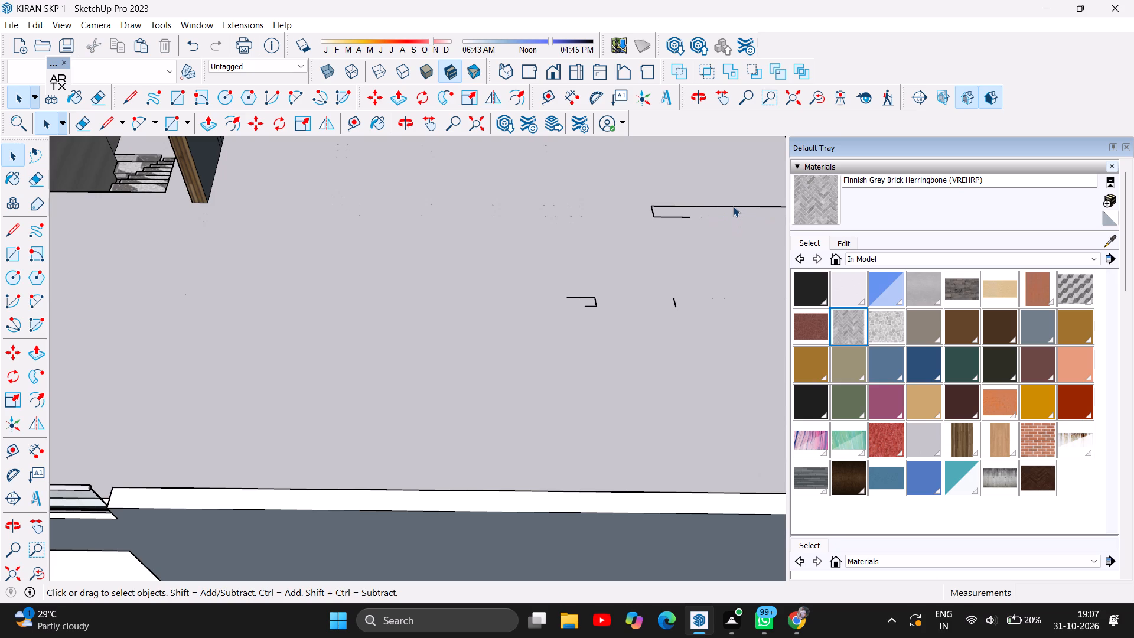
pyautogui.click(733, 206)
pyautogui.press('Delete')
pyautogui.click(672, 219)
pyautogui.press('Delete')
pyautogui.click(654, 210)
pyautogui.press('Delete')
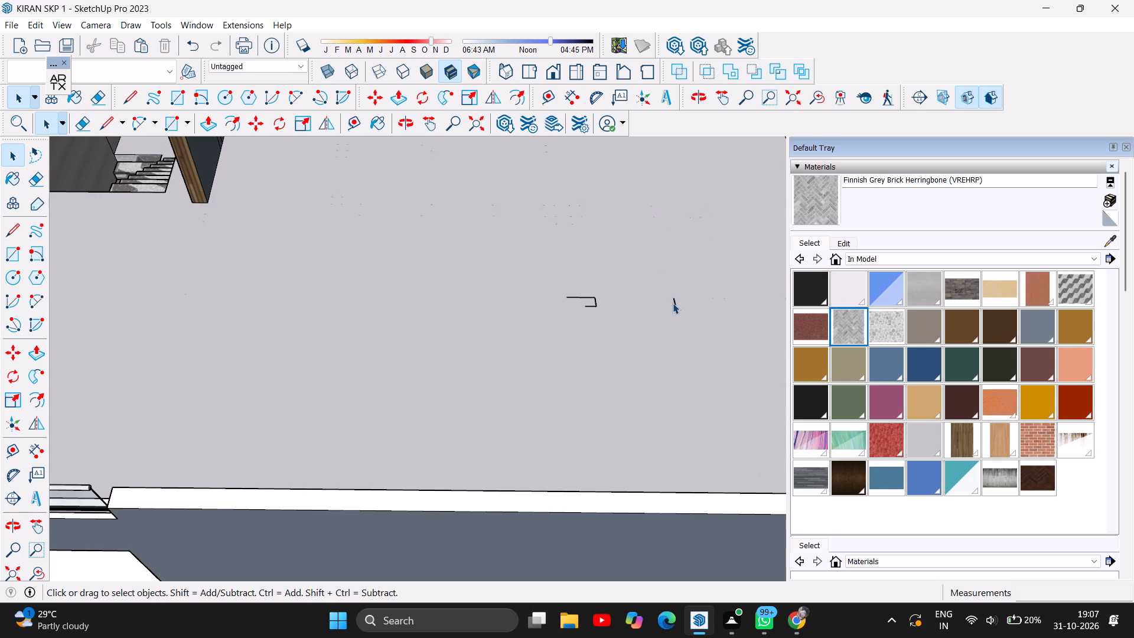
pyautogui.click(674, 303)
pyautogui.press('Delete')
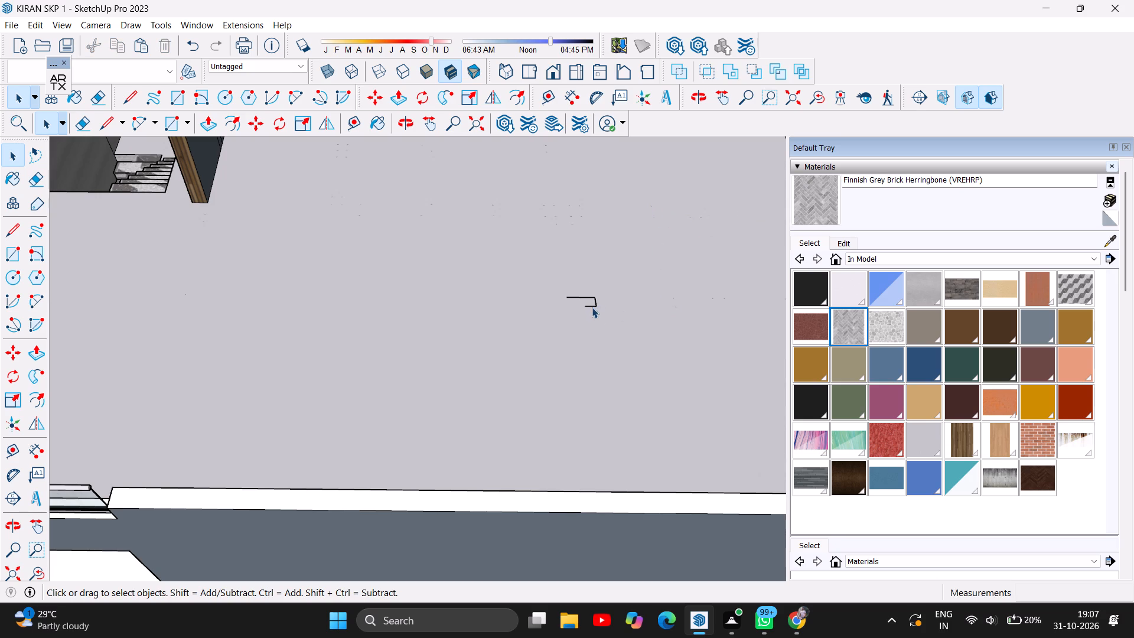
# Delete the three edges of the small hooked remnant left from the wall outline that met the parapet.
pyautogui.click(592, 307)
pyautogui.press('Delete')
pyautogui.click(595, 298)
pyautogui.press('Delete')
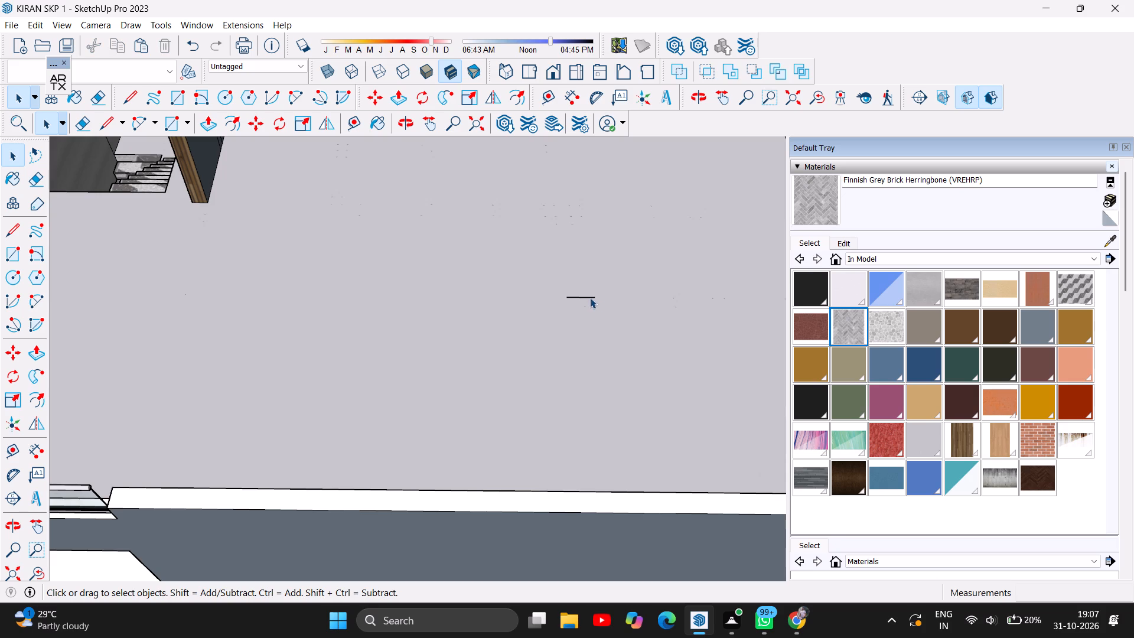
pyautogui.click(590, 297)
pyautogui.press('Delete')
# Delete the short stray edge on the terrace floor beside the small white stub at the side wall.
pyautogui.scroll(-7, 419, 337)
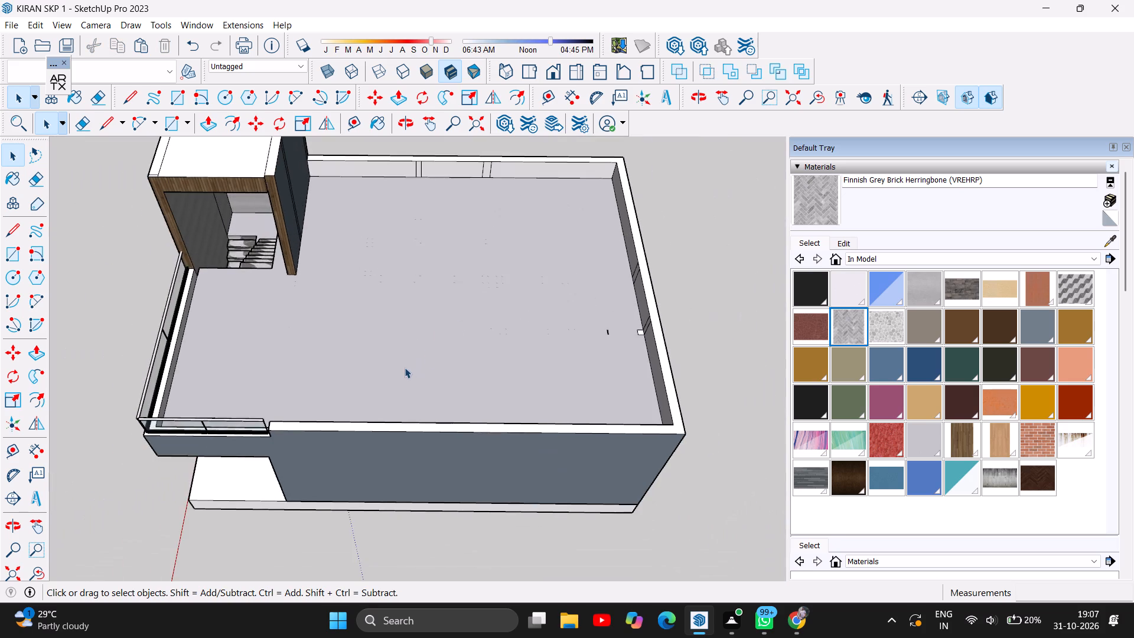
pyautogui.scroll(6, 571, 313)
pyautogui.scroll(3, 692, 343)
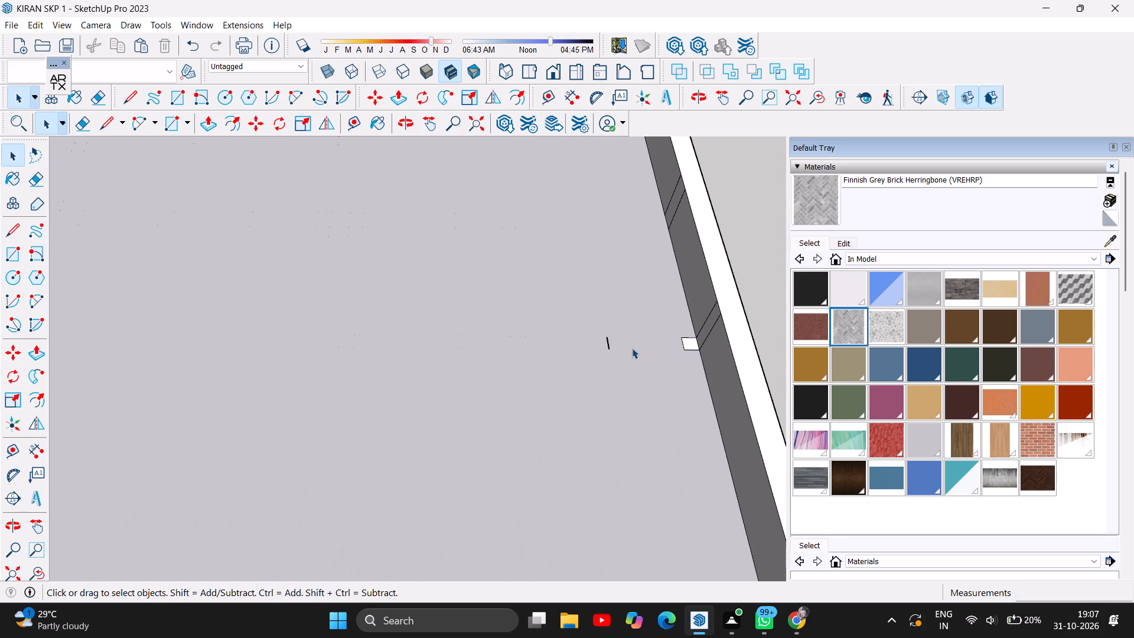
pyautogui.click(608, 344)
pyautogui.press('Delete')
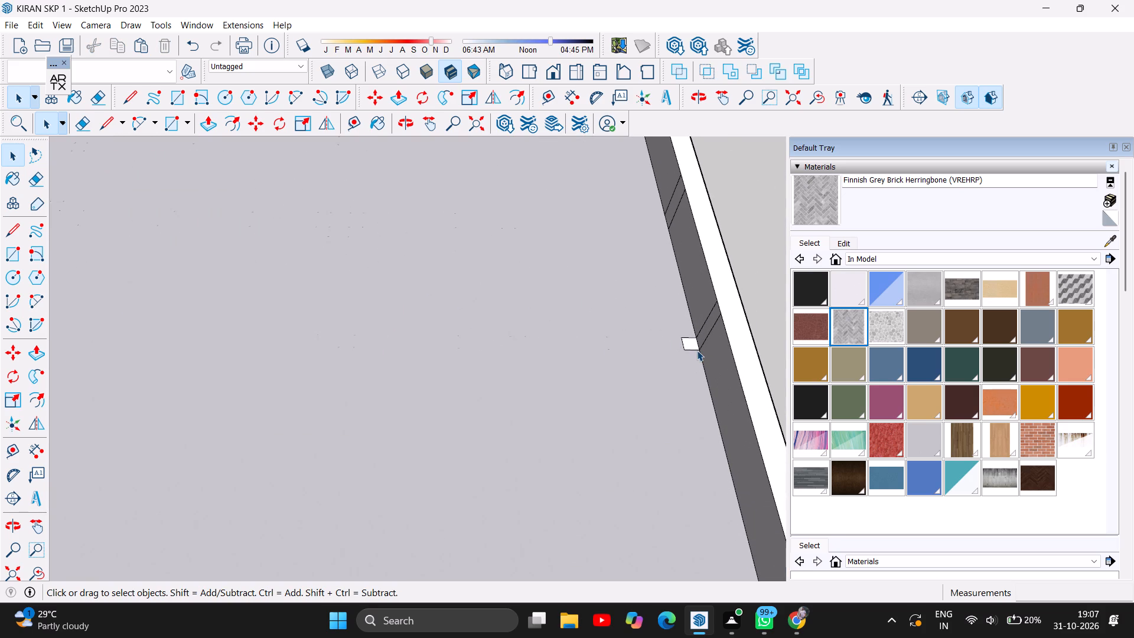
# Delete the three remaining edges of the small white stub on the terrace floor at the side wall.
pyautogui.click(696, 350)
pyautogui.press('Delete')
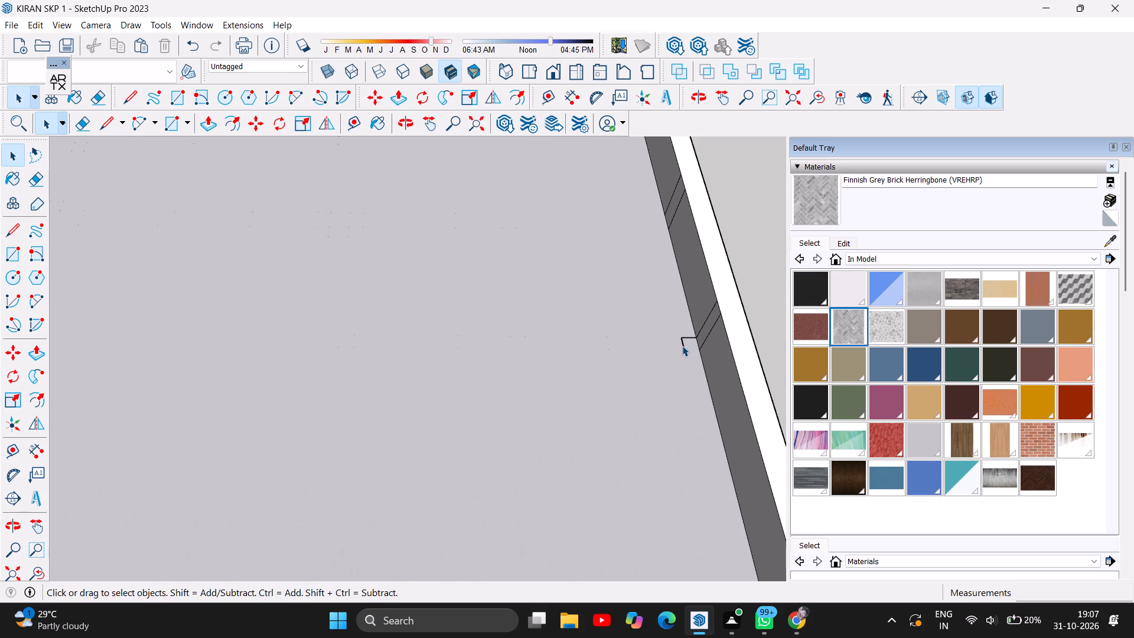
pyautogui.click(682, 346)
pyautogui.press('Delete')
pyautogui.click(690, 337)
pyautogui.press('Delete')
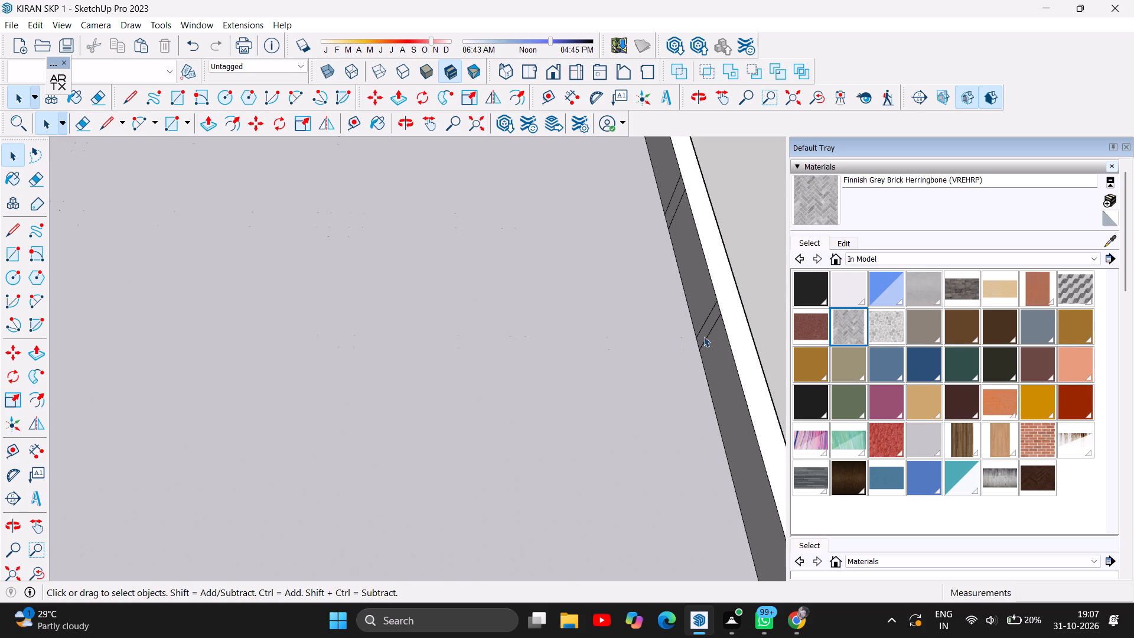
# Delete the two pairs of leftover cross lines on the inner face of the side parapet wall.
pyautogui.click(711, 335)
pyautogui.press('Delete')
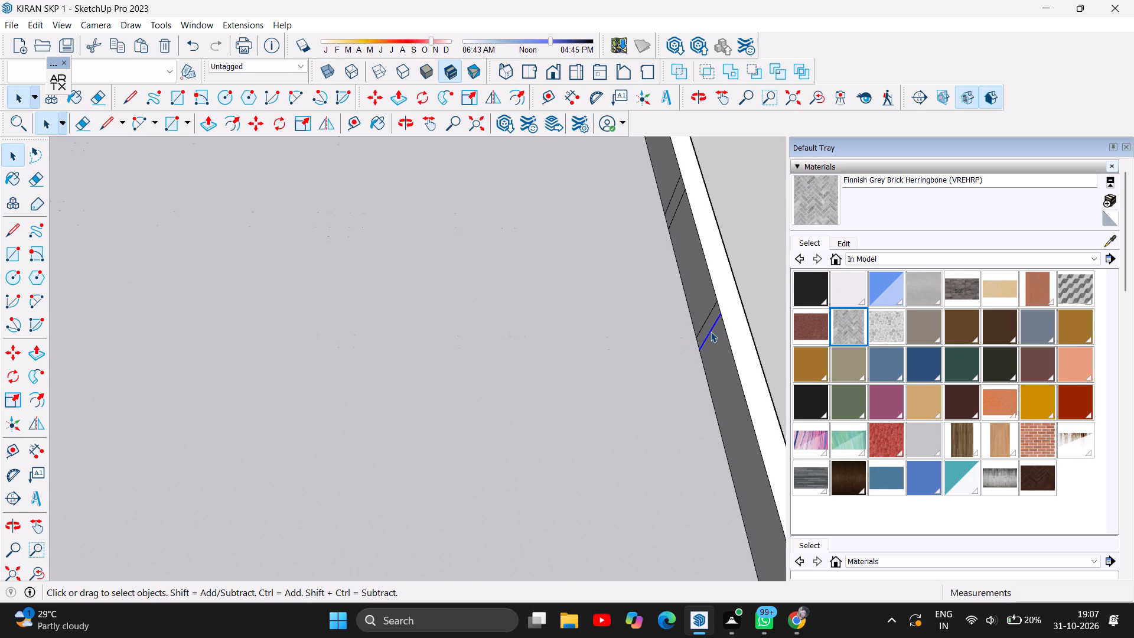
pyautogui.click(706, 324)
pyautogui.press('Delete')
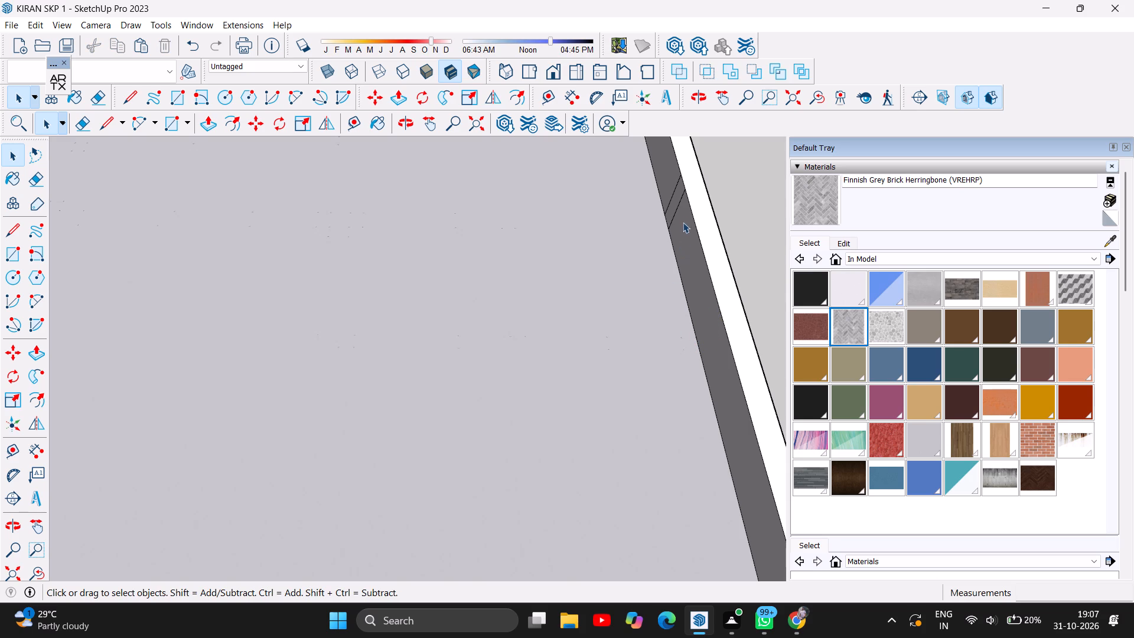
pyautogui.click(679, 213)
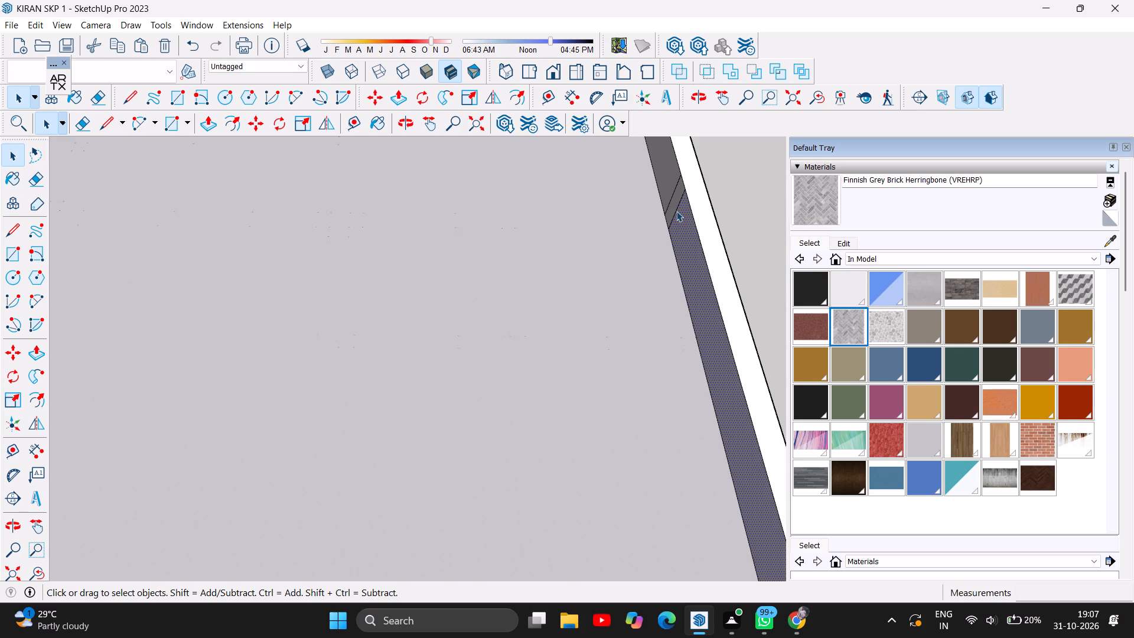
pyautogui.click(676, 211)
pyautogui.press('Delete')
pyautogui.click(673, 196)
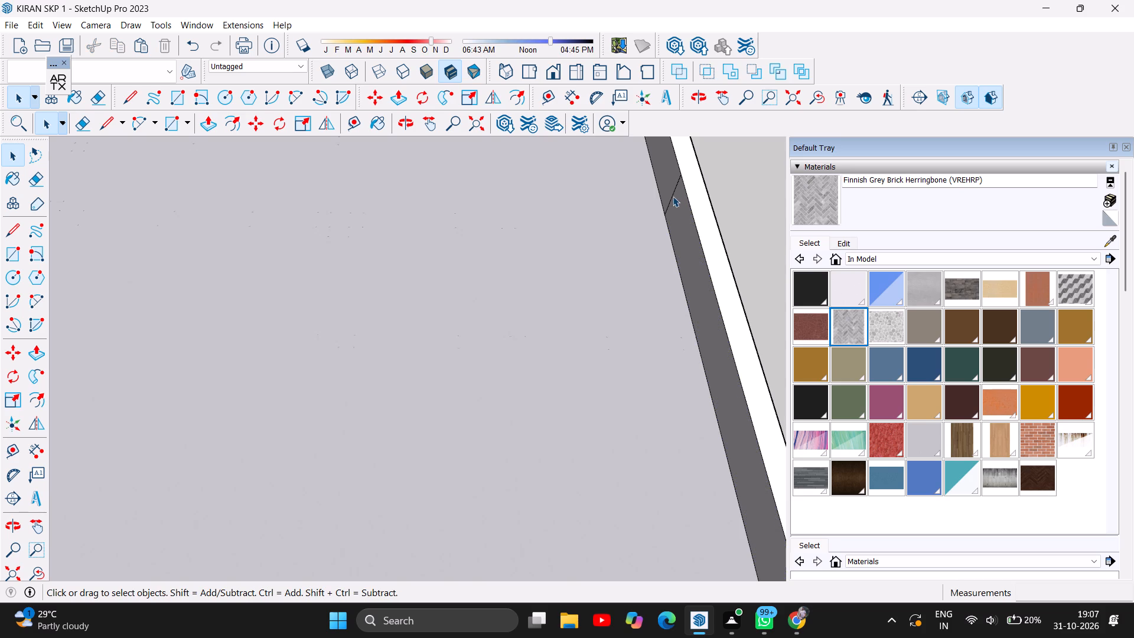
pyautogui.press('Delete')
# Delete the pair of vertical lines on the rear parapet's inner face farther from the tower.
pyautogui.scroll(-7, 546, 359)
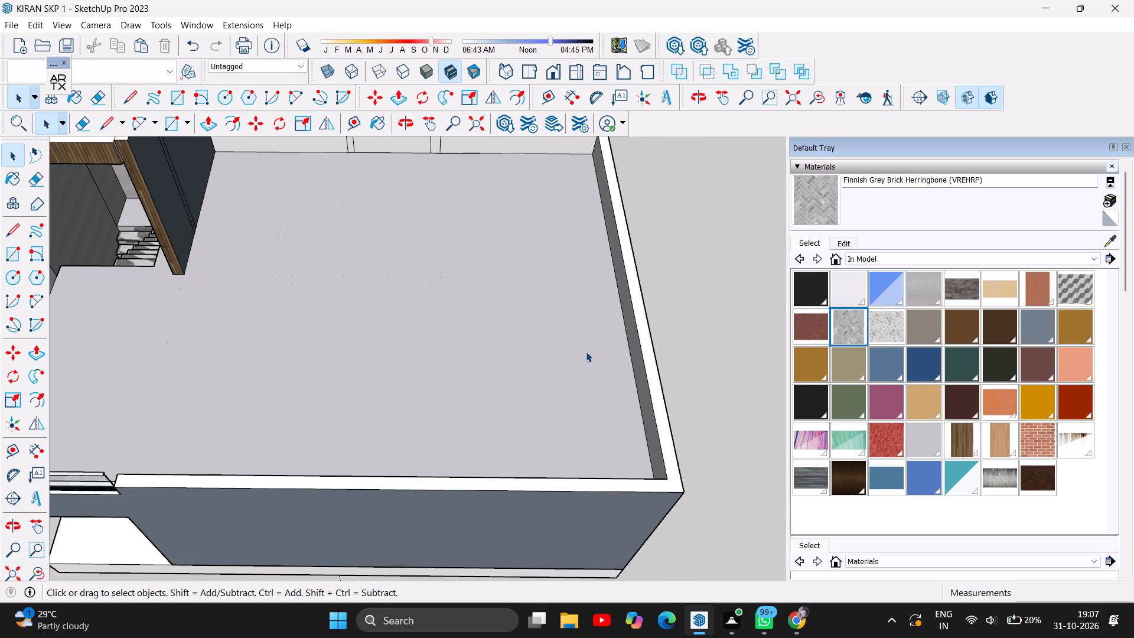
pyautogui.scroll(-4, 647, 370)
pyautogui.scroll(7, 486, 217)
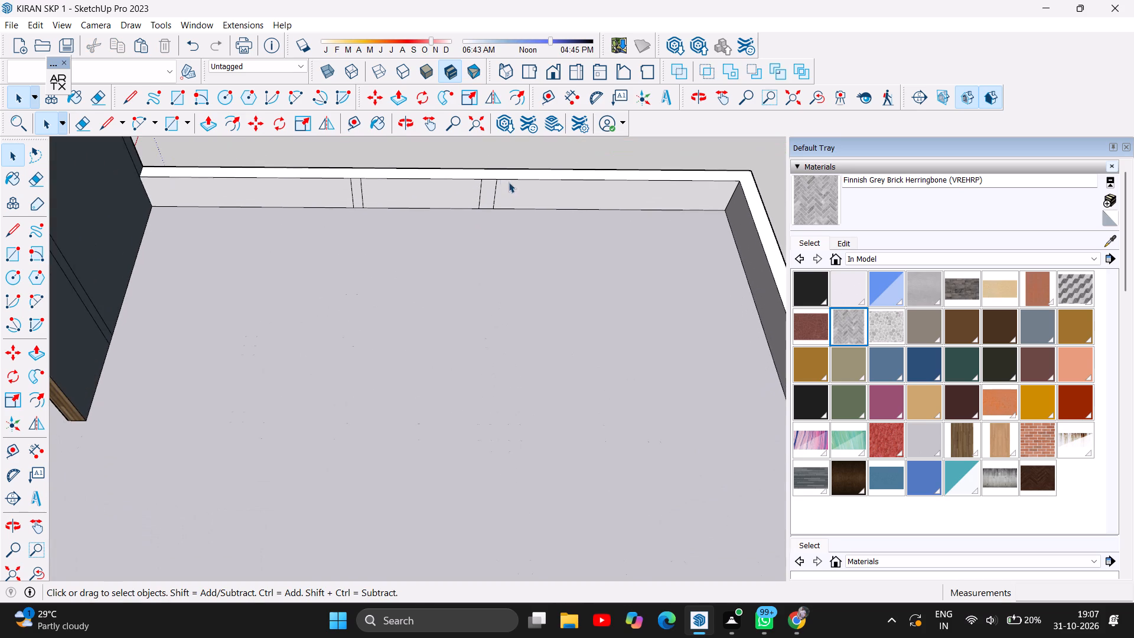
pyautogui.scroll(2, 503, 179)
pyautogui.click(494, 198)
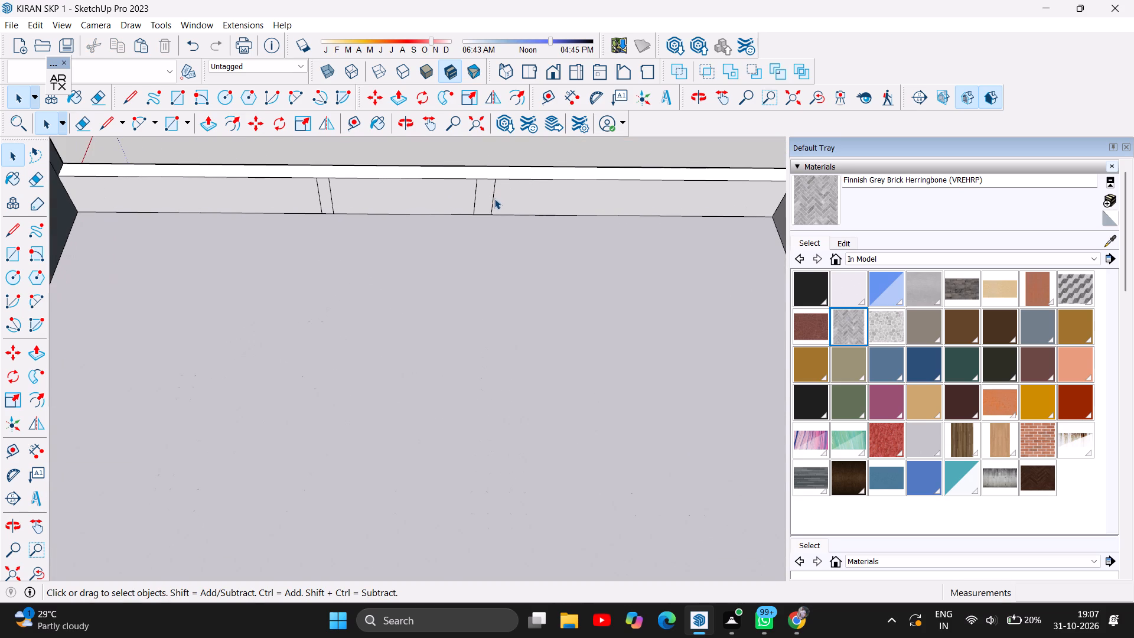
pyautogui.press('Delete')
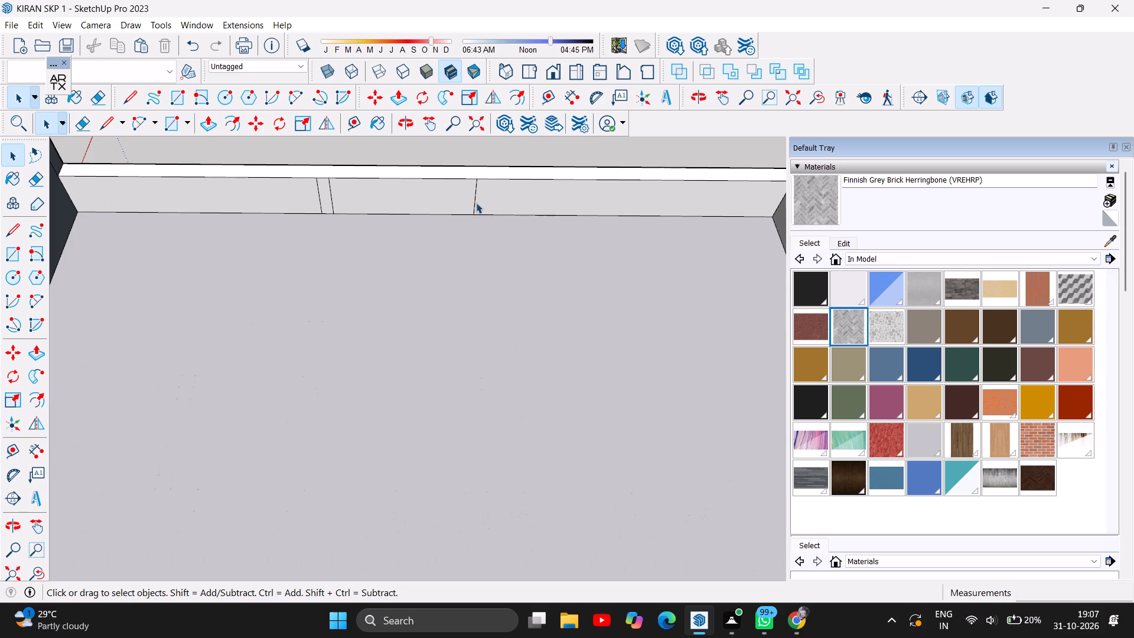
pyautogui.click(476, 203)
pyautogui.press('Delete')
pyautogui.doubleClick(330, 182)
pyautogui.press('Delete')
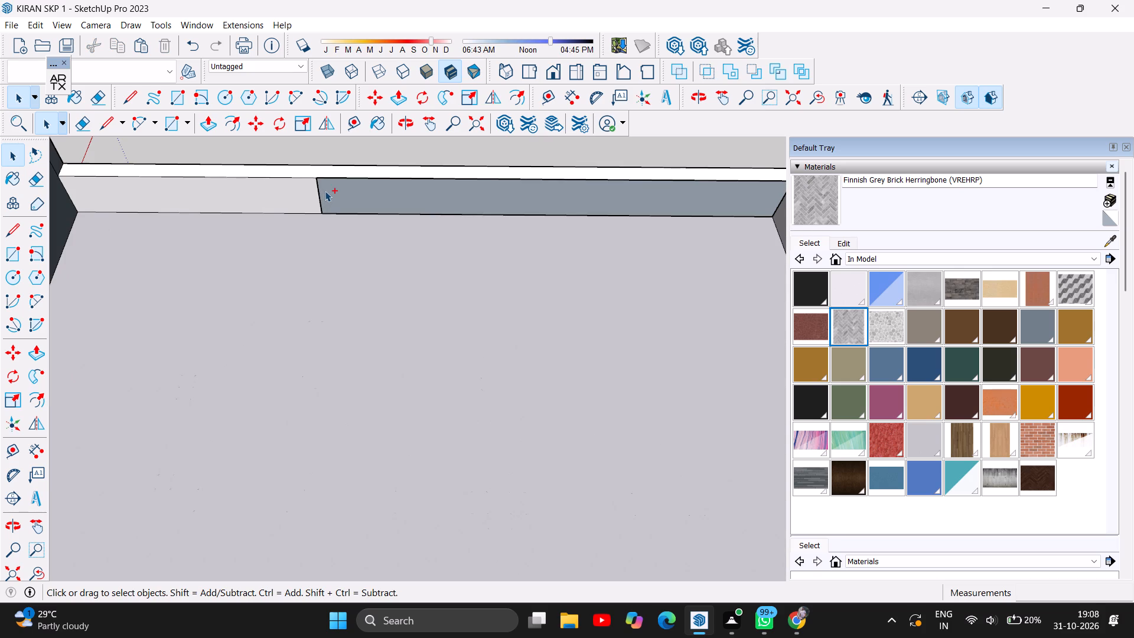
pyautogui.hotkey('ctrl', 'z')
# Delete the remaining pair of vertical lines on the rear parapet's inner face, nearer the tower.
pyautogui.click(320, 196)
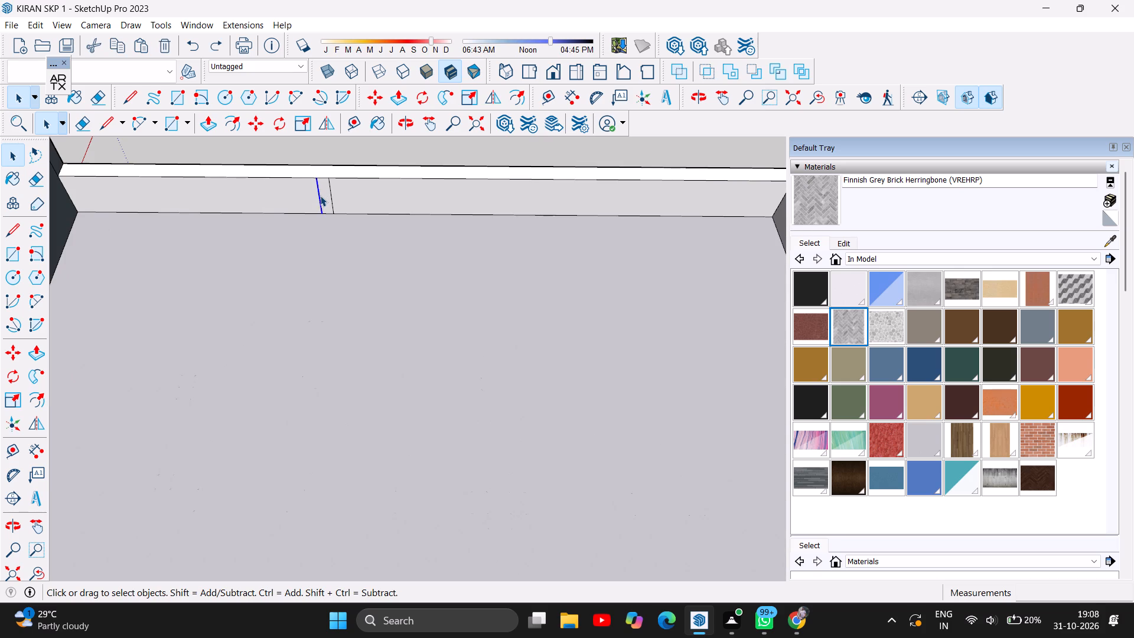
pyautogui.press('Delete')
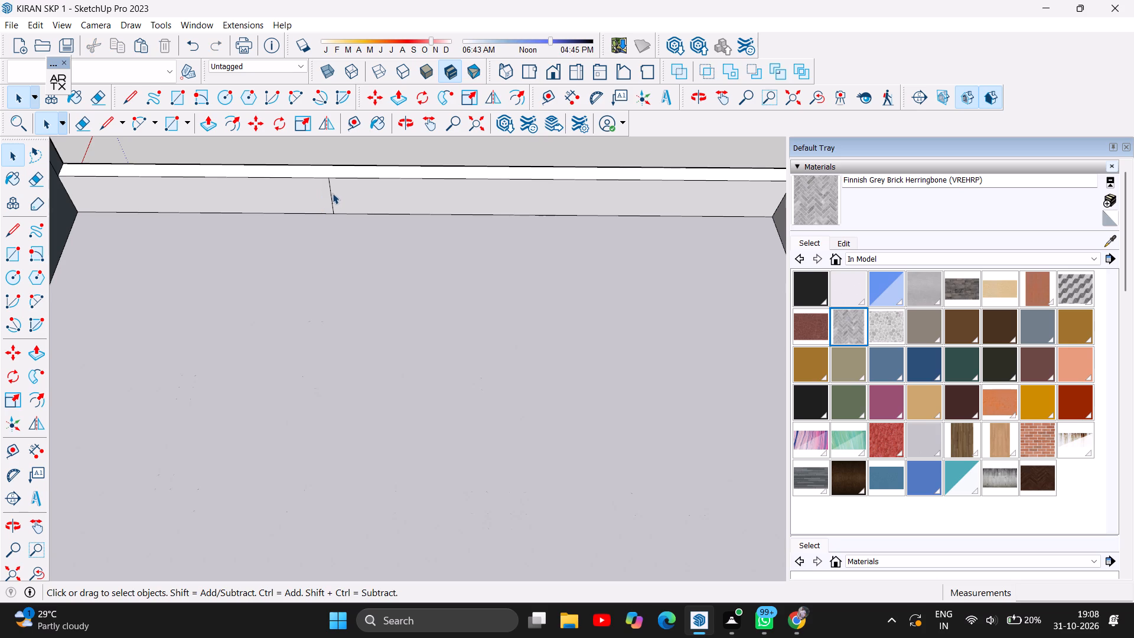
pyautogui.click(332, 194)
pyautogui.press('Delete')
# Examine the cleared terrace, the side wall and the front tower facade from several angles.
pyautogui.scroll(-3, 400, 214)
pyautogui.scroll(1, 478, 213)
pyautogui.scroll(-3, 478, 213)
pyautogui.scroll(-5, 556, 265)
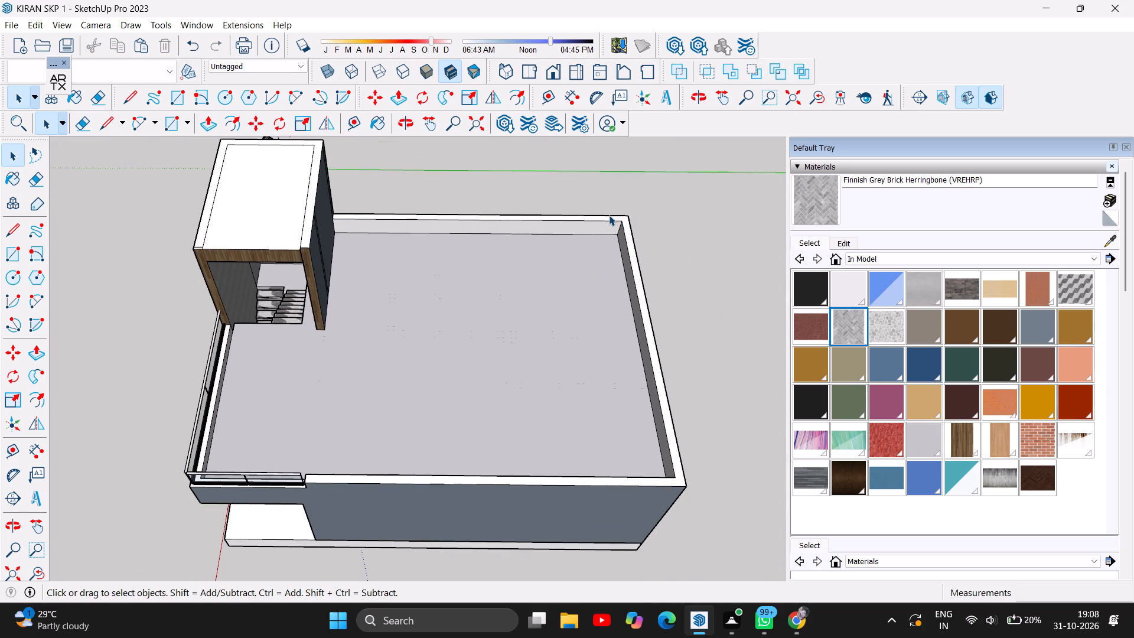
pyautogui.click(402, 118)
pyautogui.moveTo(419, 258); pyautogui.dragTo(525, 185)
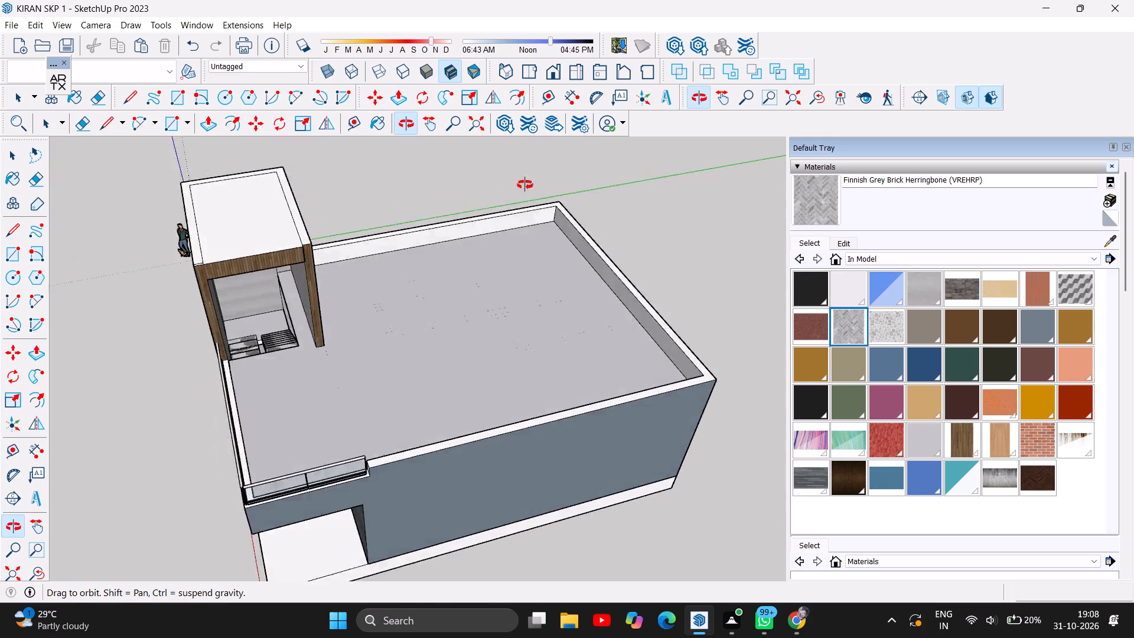
pyautogui.moveTo(525, 185); pyautogui.dragTo(627, 108)
pyautogui.moveTo(281, 369); pyautogui.dragTo(221, 279)
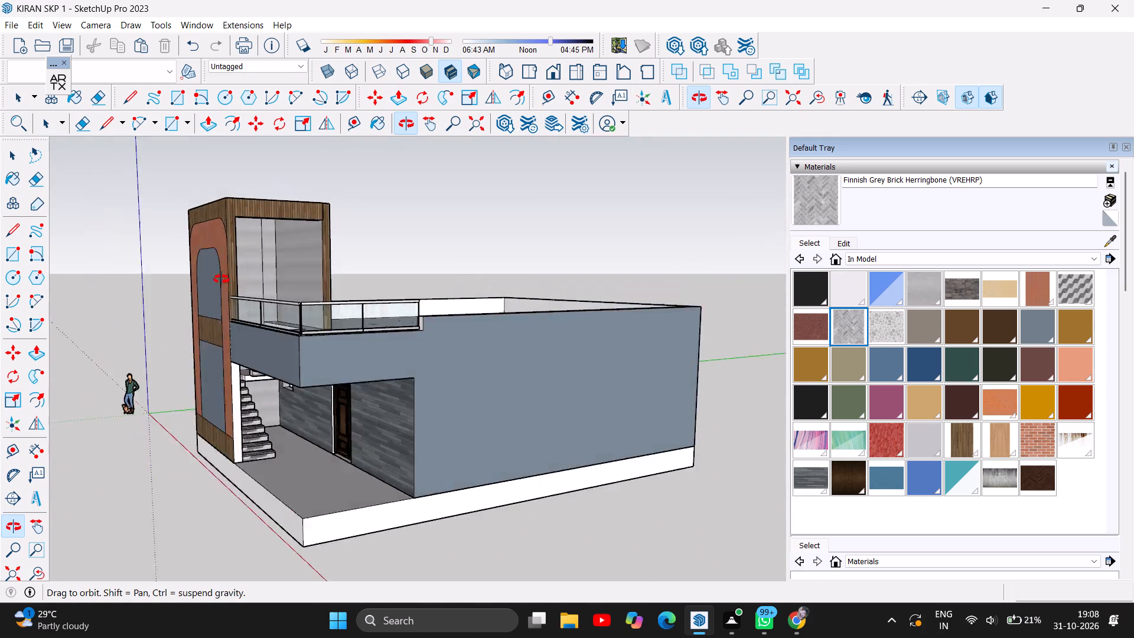
pyautogui.moveTo(221, 279); pyautogui.dragTo(423, 332)
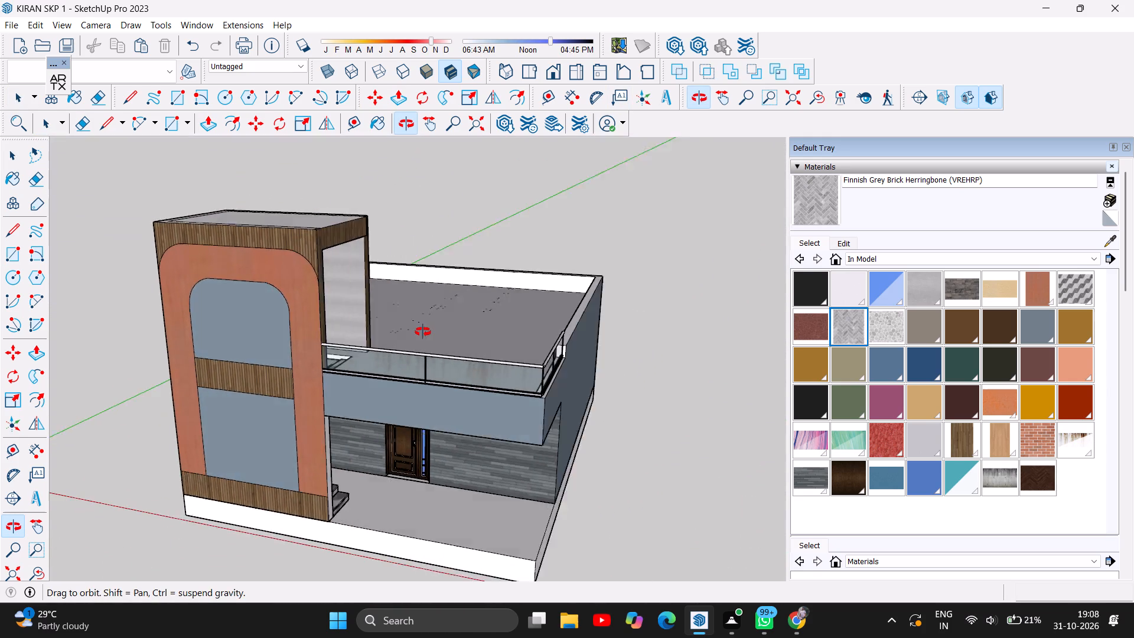
pyautogui.moveTo(423, 332); pyautogui.dragTo(434, 255)
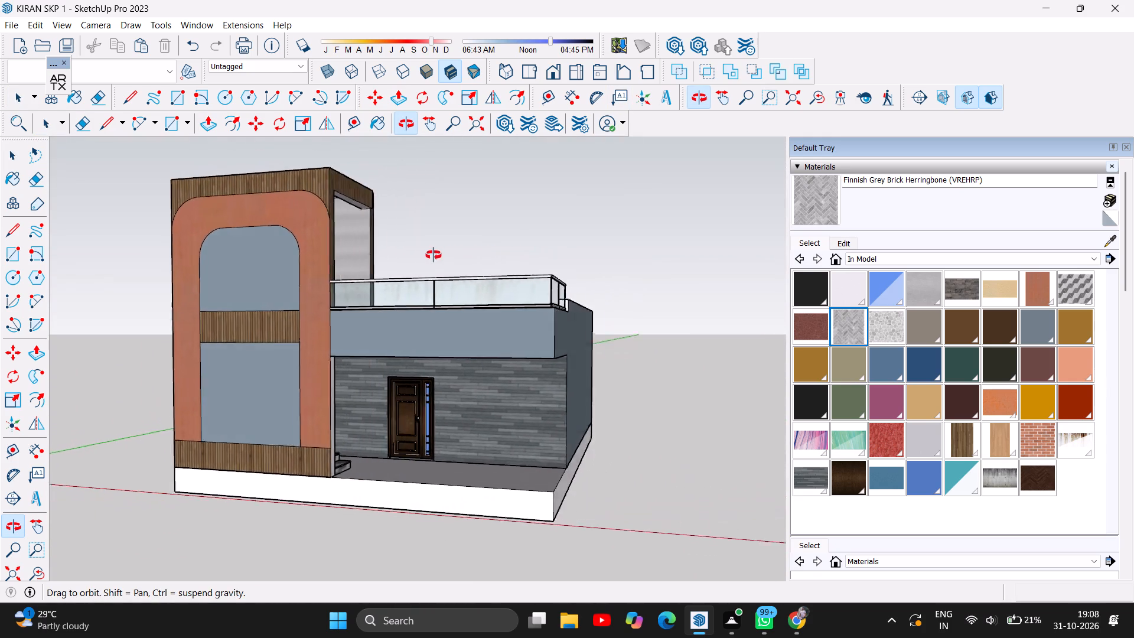
pyautogui.moveTo(434, 255); pyautogui.dragTo(316, 256)
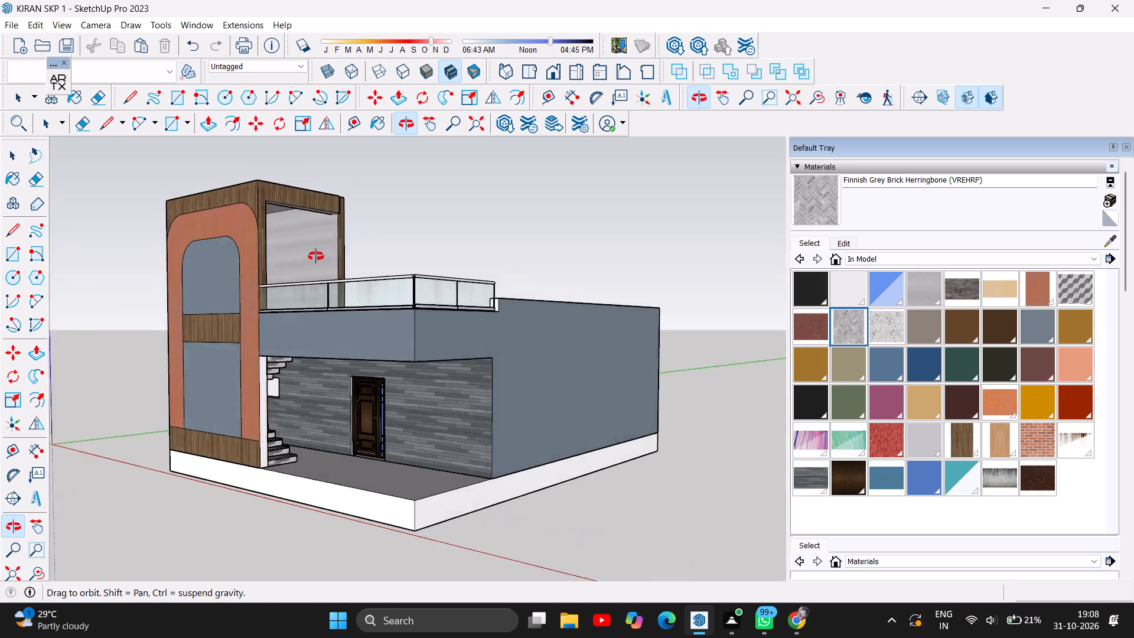
pyautogui.moveTo(316, 256); pyautogui.dragTo(477, 284)
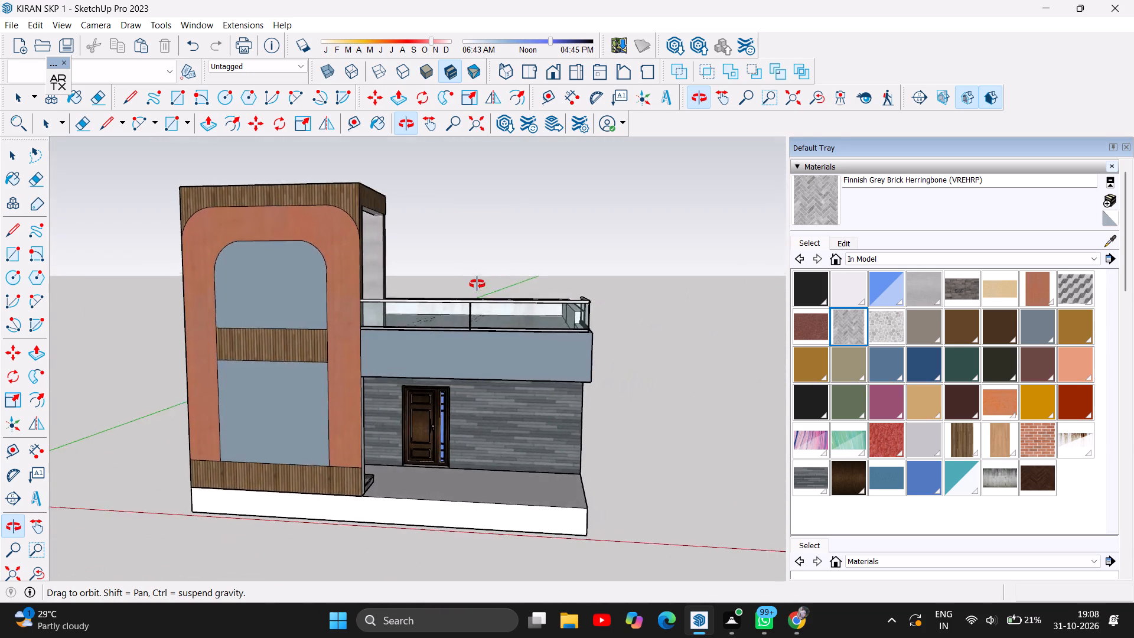
pyautogui.moveTo(477, 284); pyautogui.dragTo(540, 266)
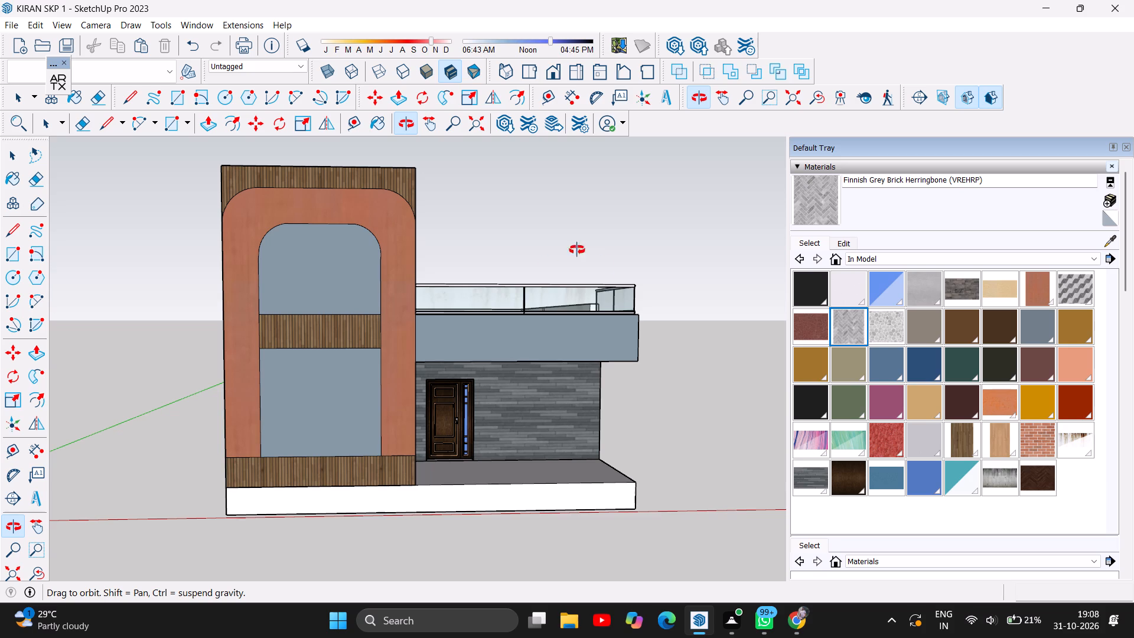
# Draw vertical centre lines down the tower's upper and lower window panels, about 6' 5" and 7' 10" long.
pyautogui.scroll(2, 304, 250)
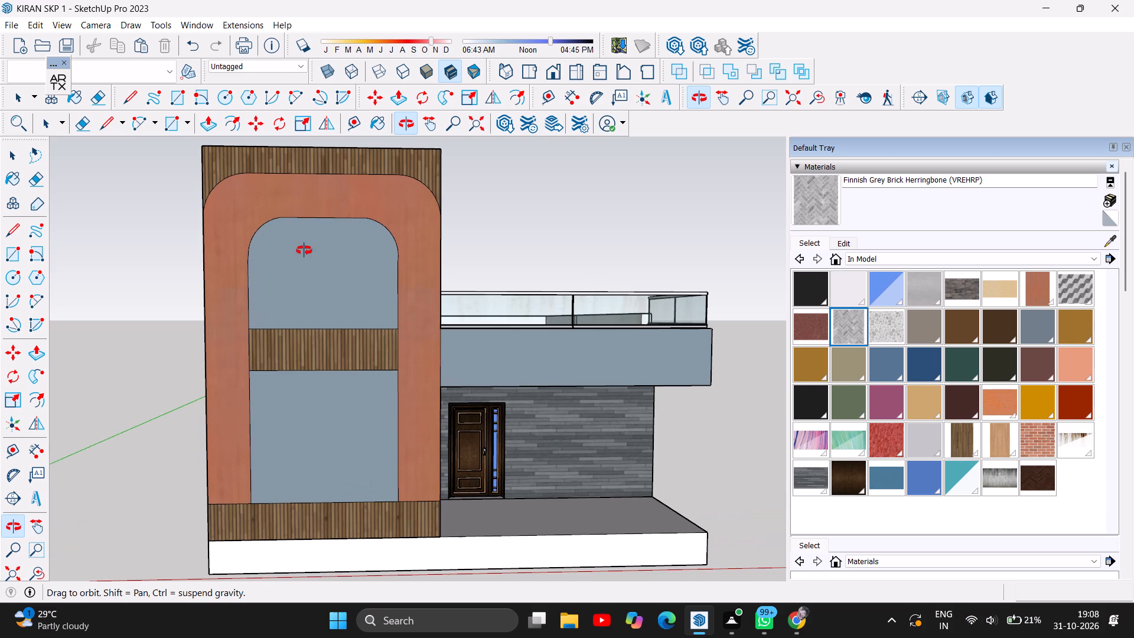
pyautogui.click(132, 104)
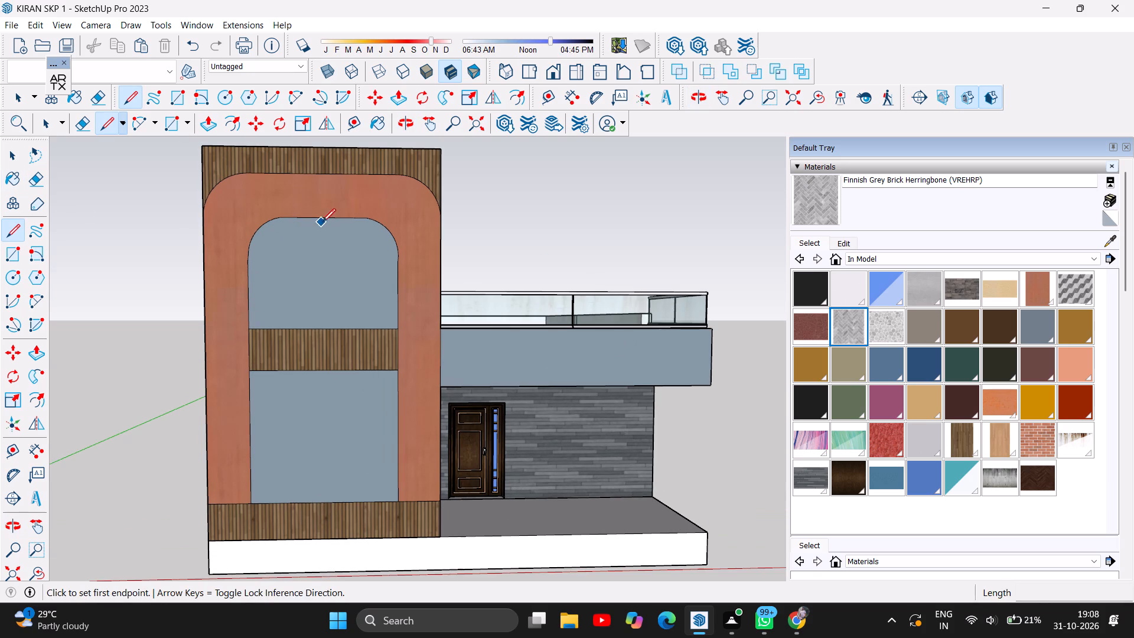
pyautogui.click(325, 219)
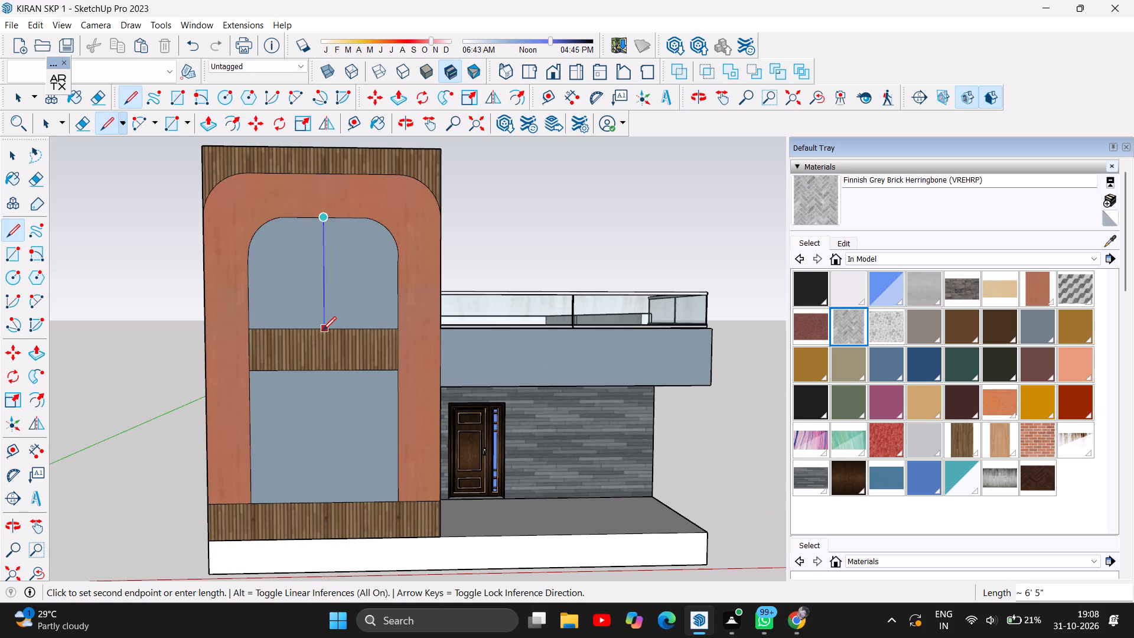
pyautogui.click(322, 330)
pyautogui.click(321, 369)
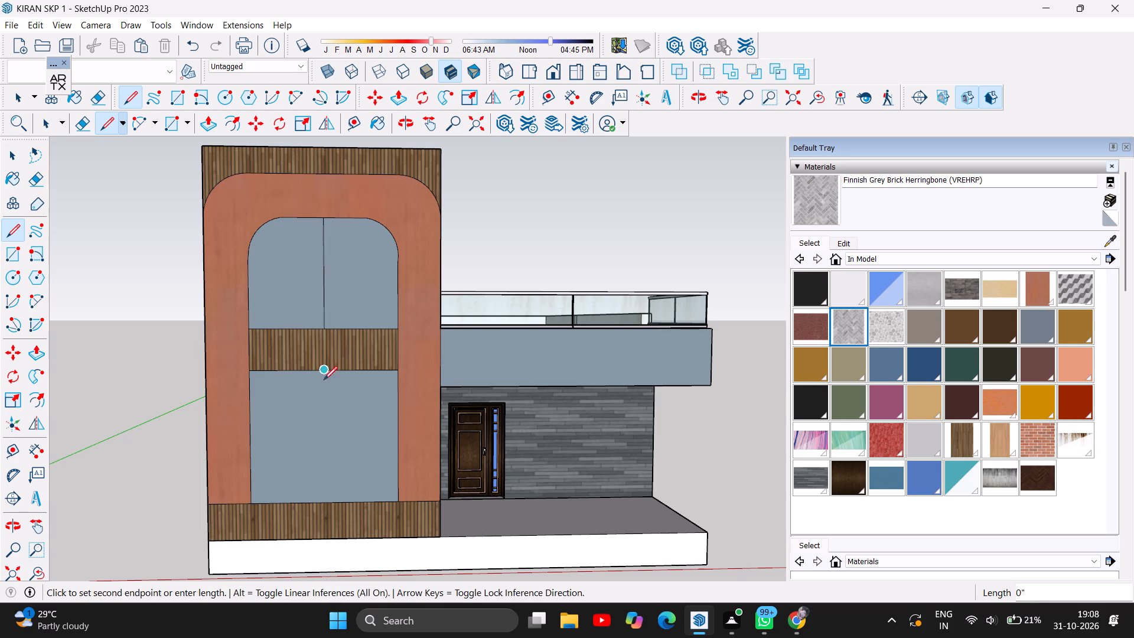
pyautogui.click(327, 501)
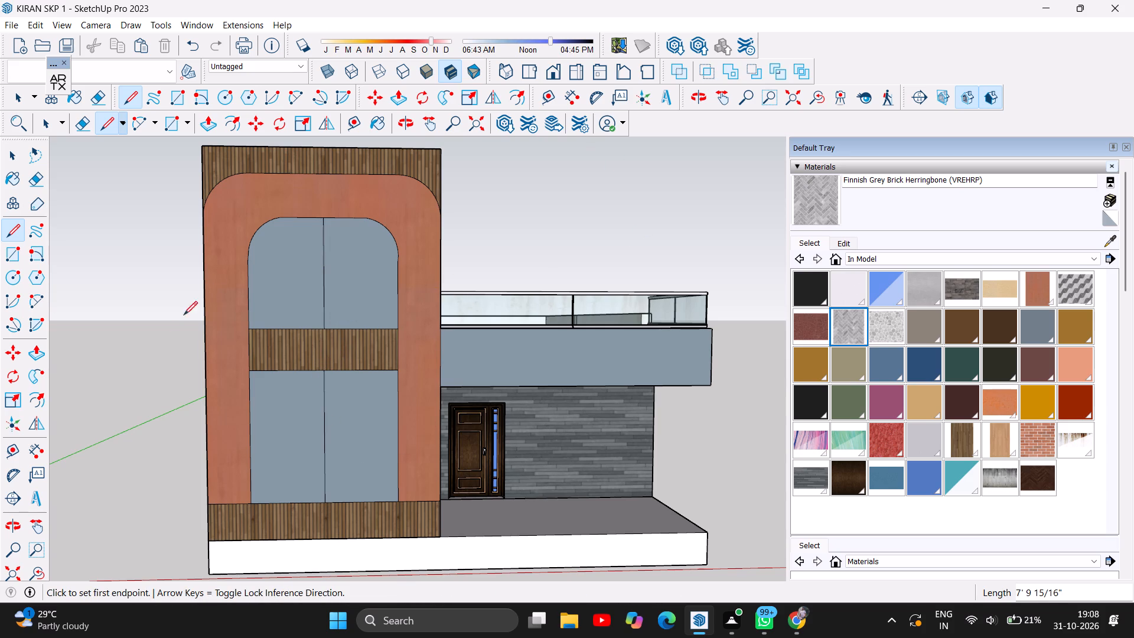
# Draw horizontal lines about 8' 8" long across the upper window where its arch curves begin and across the lower window's mid-height.
pyautogui.scroll(4, 312, 269)
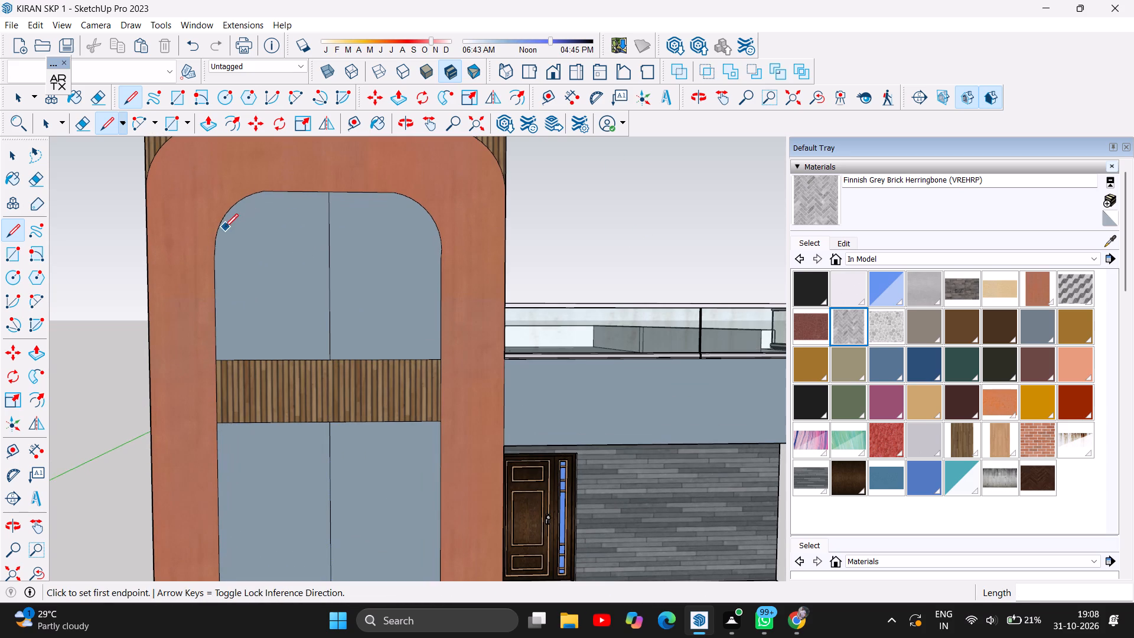
pyautogui.click(215, 252)
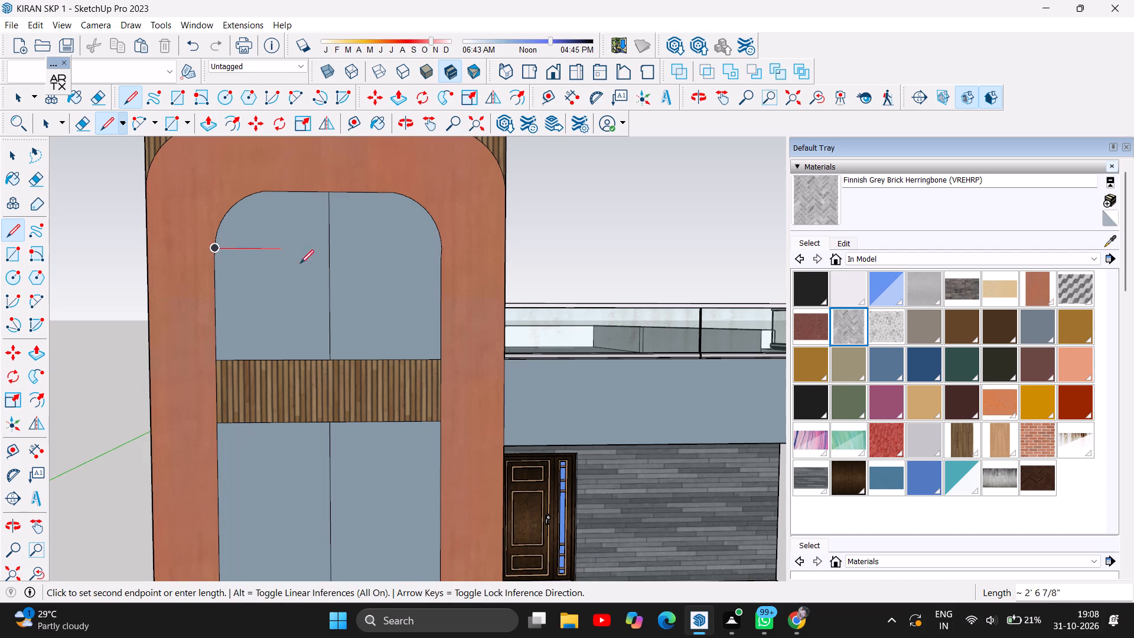
pyautogui.click(444, 249)
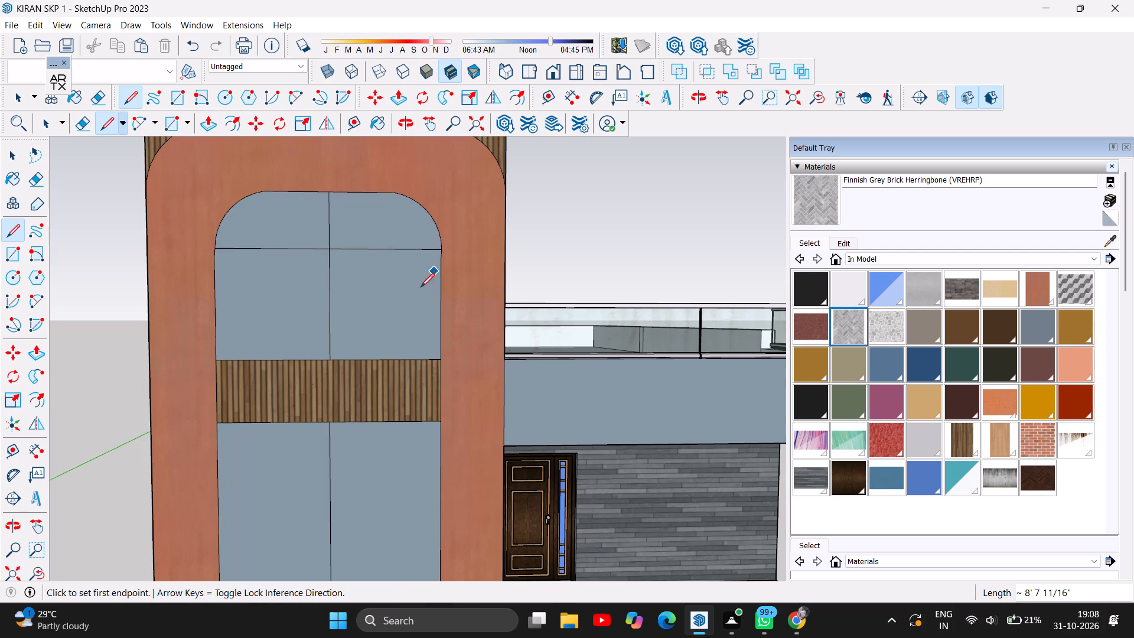
pyautogui.scroll(-2, 358, 308)
pyautogui.scroll(-4, 380, 252)
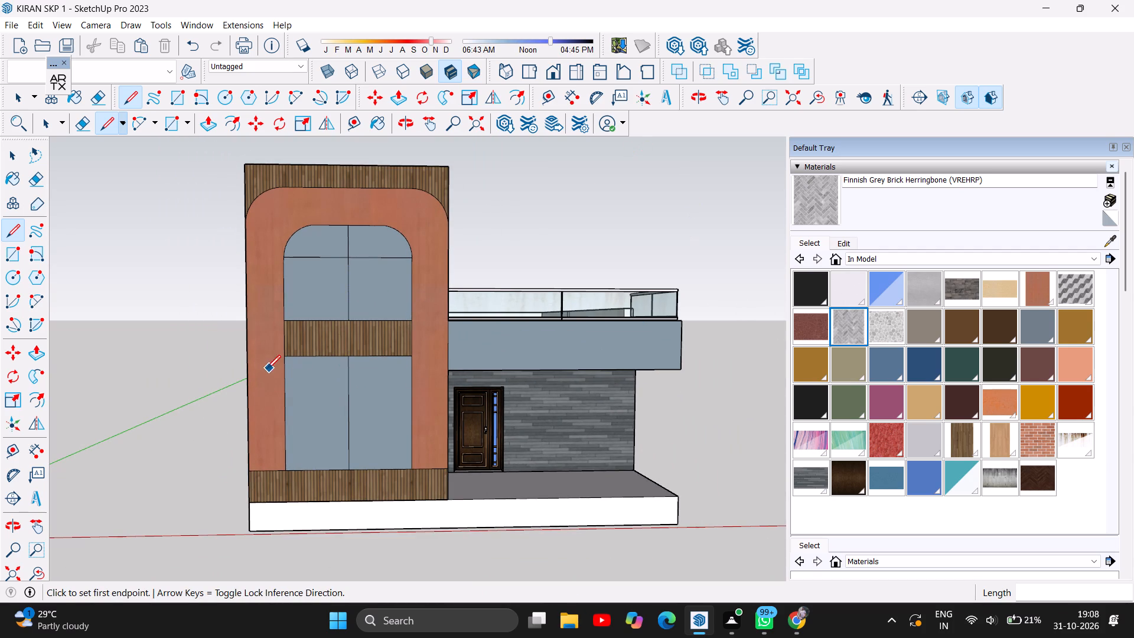
pyautogui.click(286, 416)
pyautogui.click(408, 411)
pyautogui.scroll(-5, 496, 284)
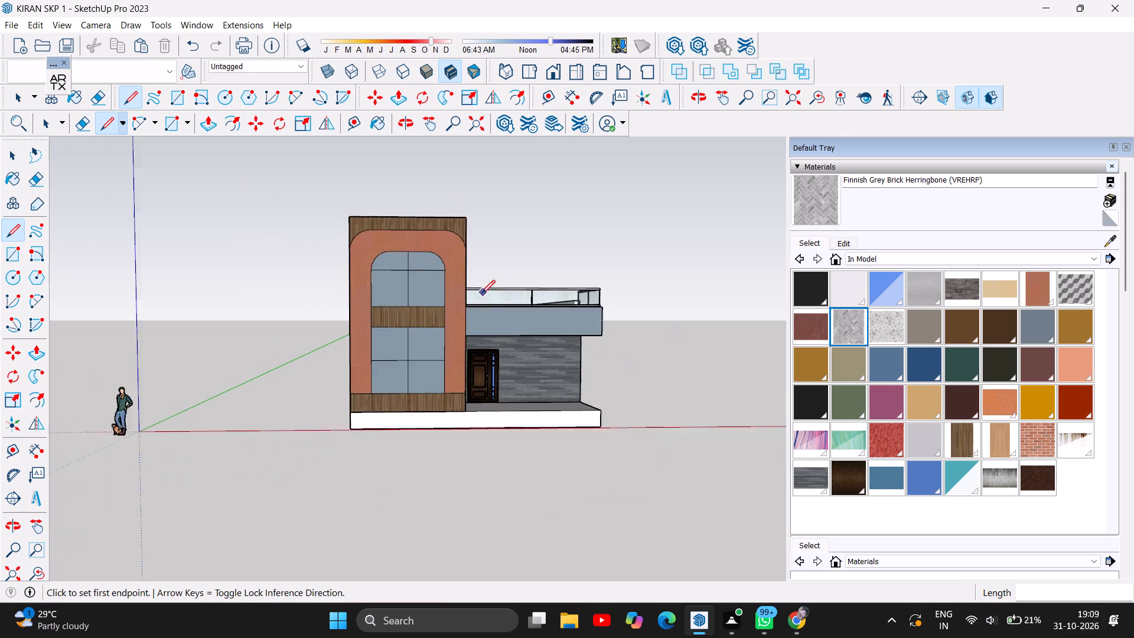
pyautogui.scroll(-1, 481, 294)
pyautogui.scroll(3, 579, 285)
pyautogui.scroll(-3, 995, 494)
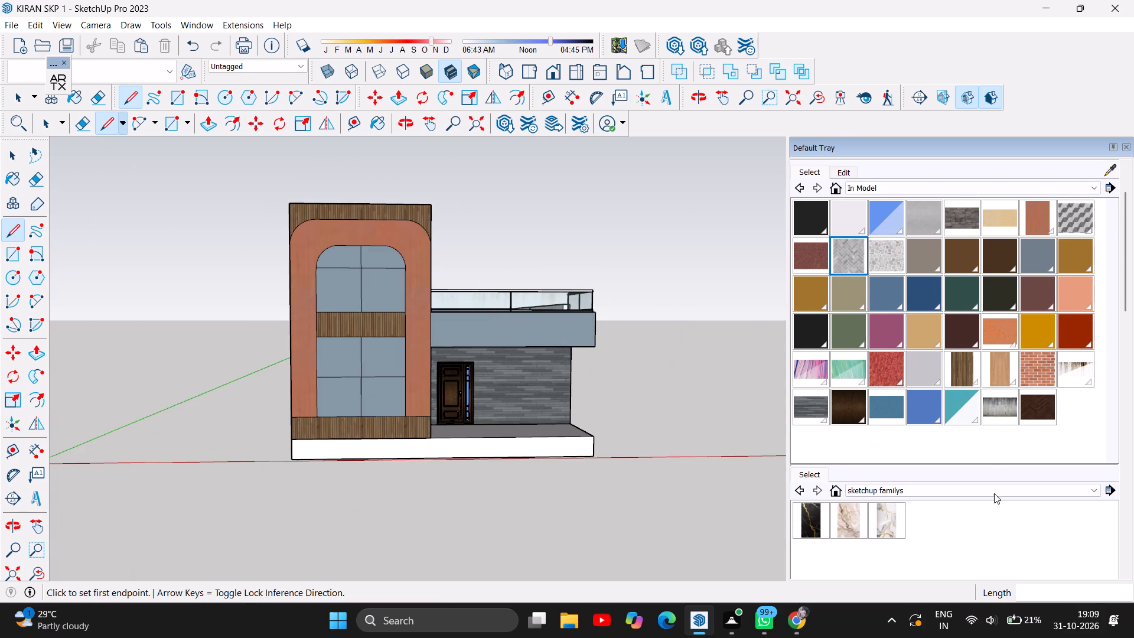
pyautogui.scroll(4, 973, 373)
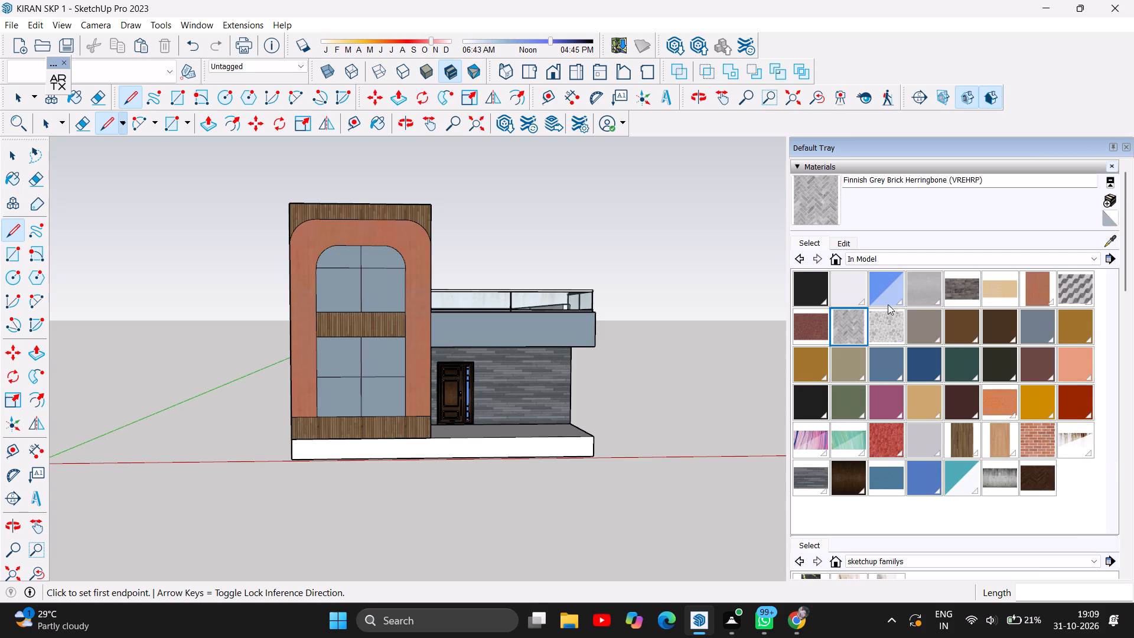
# Set the opacity of the Translucent Glass Blue material to 15.
pyautogui.click(888, 299)
pyautogui.scroll(3, 1006, 367)
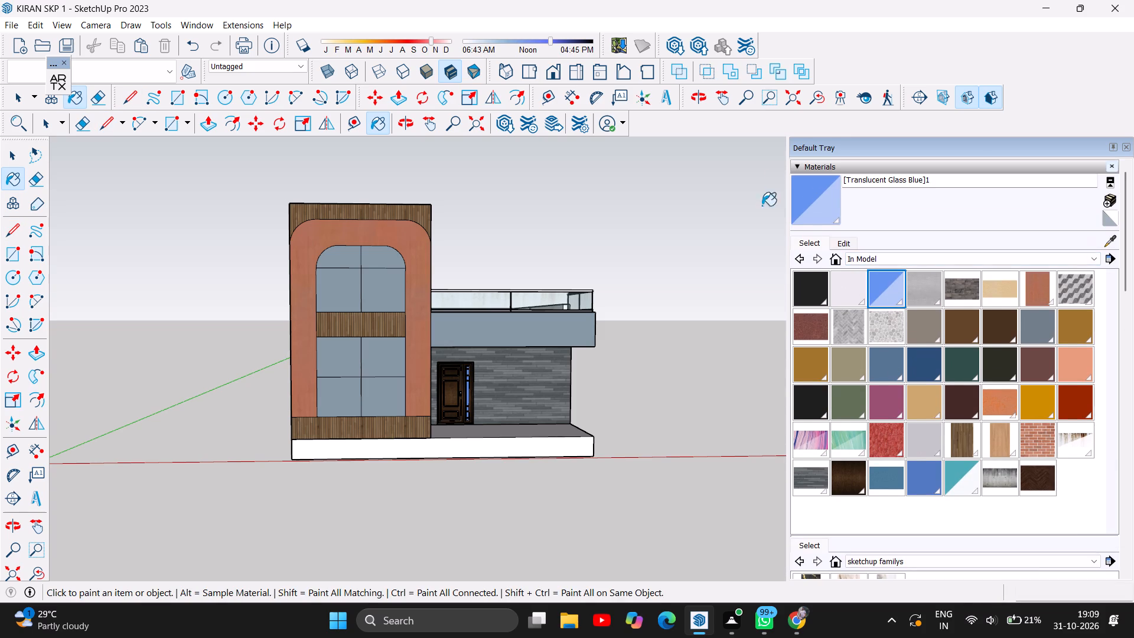
pyautogui.click(851, 244)
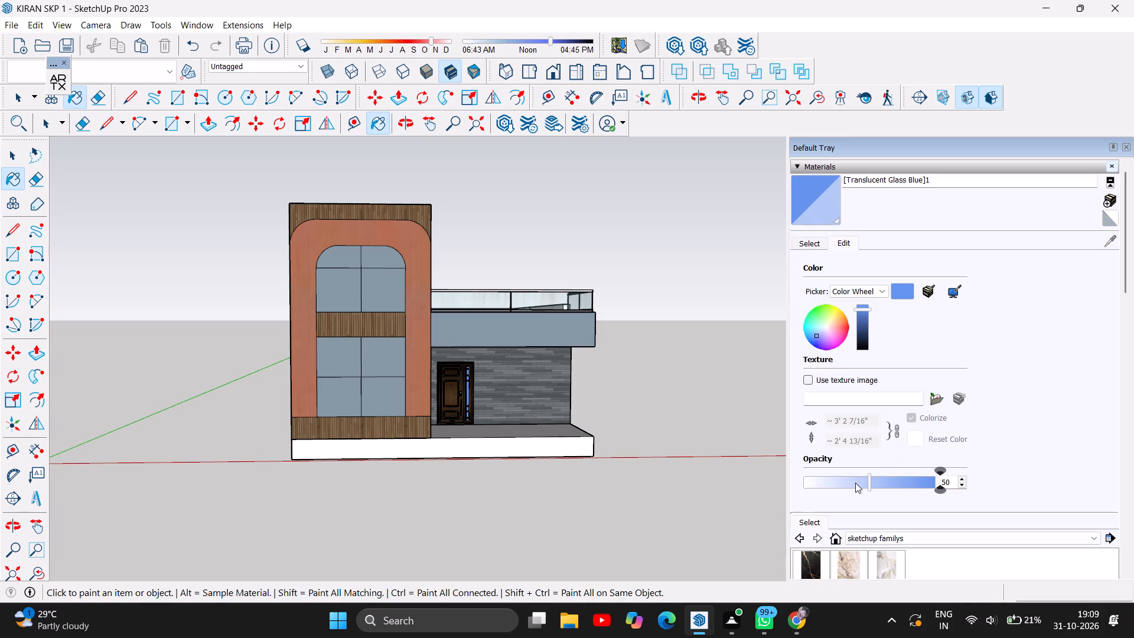
pyautogui.click(853, 483)
pyautogui.click(844, 481)
pyautogui.click(836, 481)
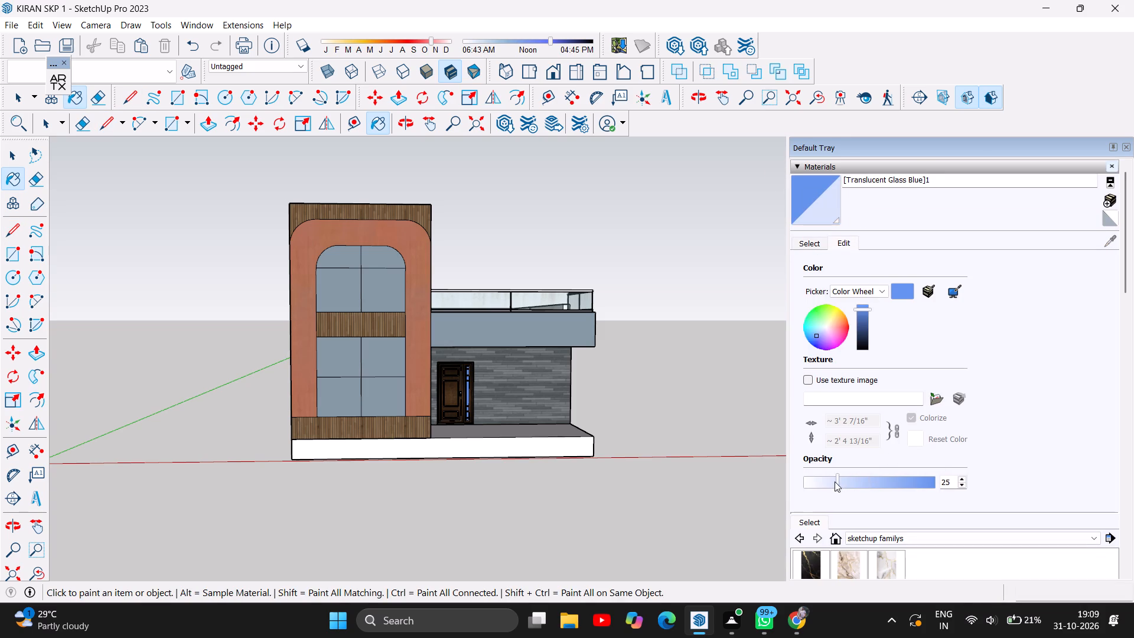
pyautogui.click(833, 481)
pyautogui.click(830, 483)
pyautogui.click(824, 484)
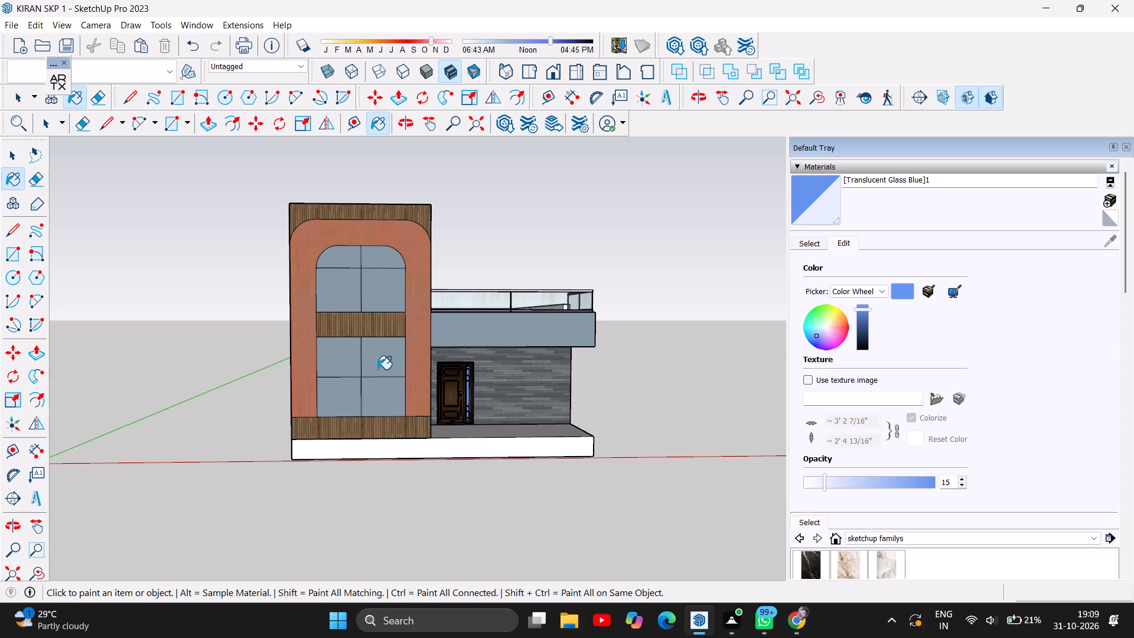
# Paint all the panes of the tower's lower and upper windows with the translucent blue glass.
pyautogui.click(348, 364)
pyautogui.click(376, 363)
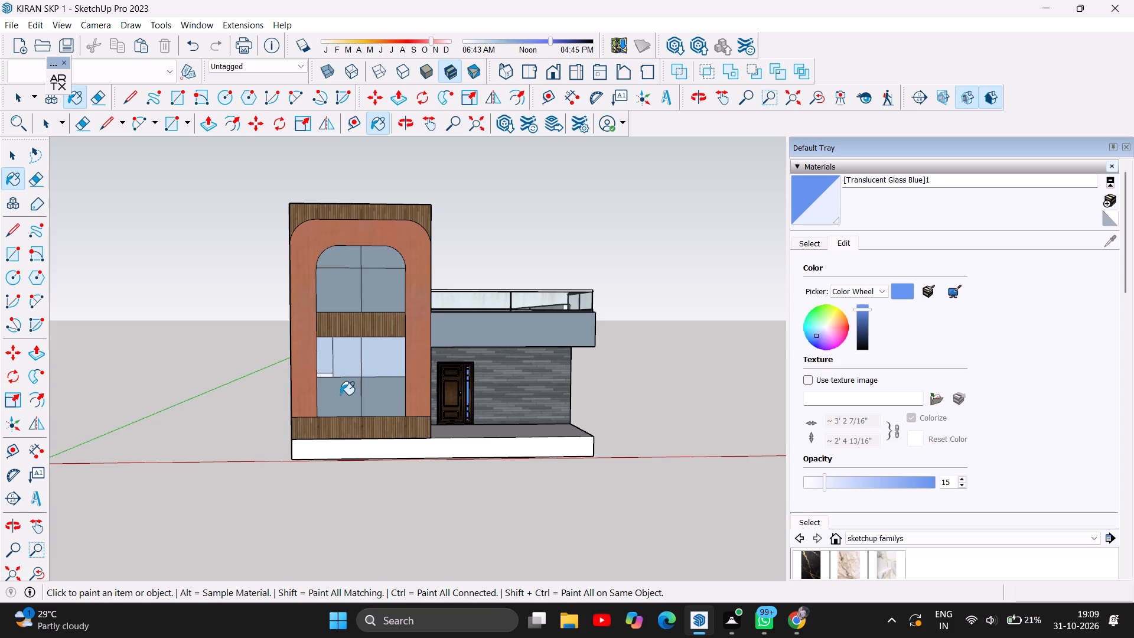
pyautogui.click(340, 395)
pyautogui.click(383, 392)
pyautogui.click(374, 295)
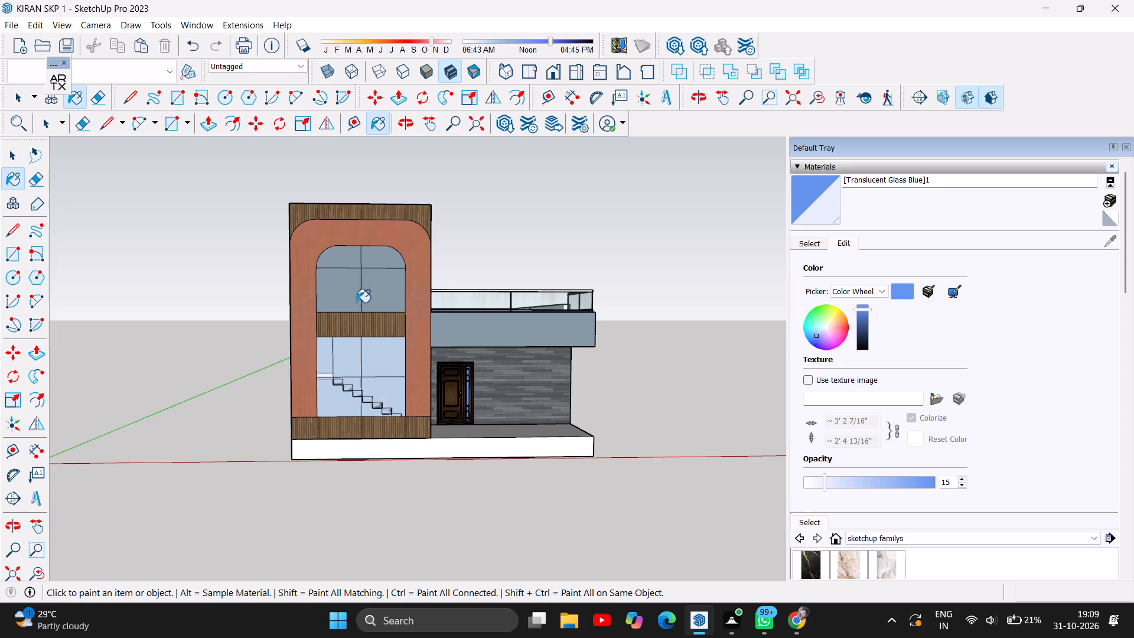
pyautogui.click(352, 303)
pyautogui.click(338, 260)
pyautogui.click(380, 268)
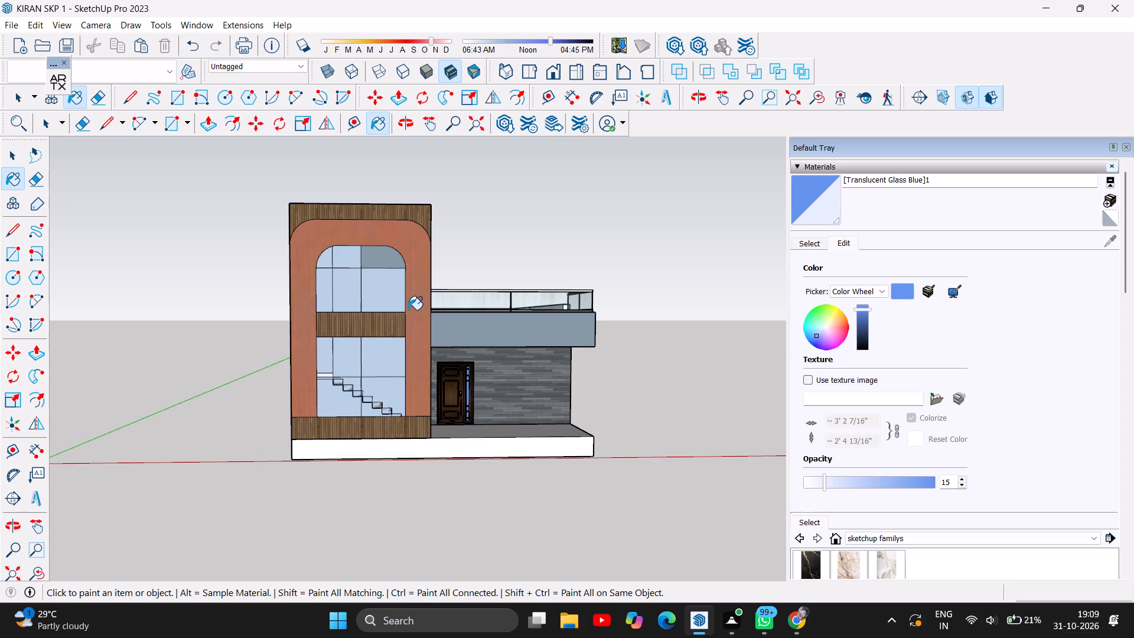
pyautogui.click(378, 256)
# Examine the glazed tower windows and the staircase behind them from near and far.
pyautogui.scroll(-4, 302, 467)
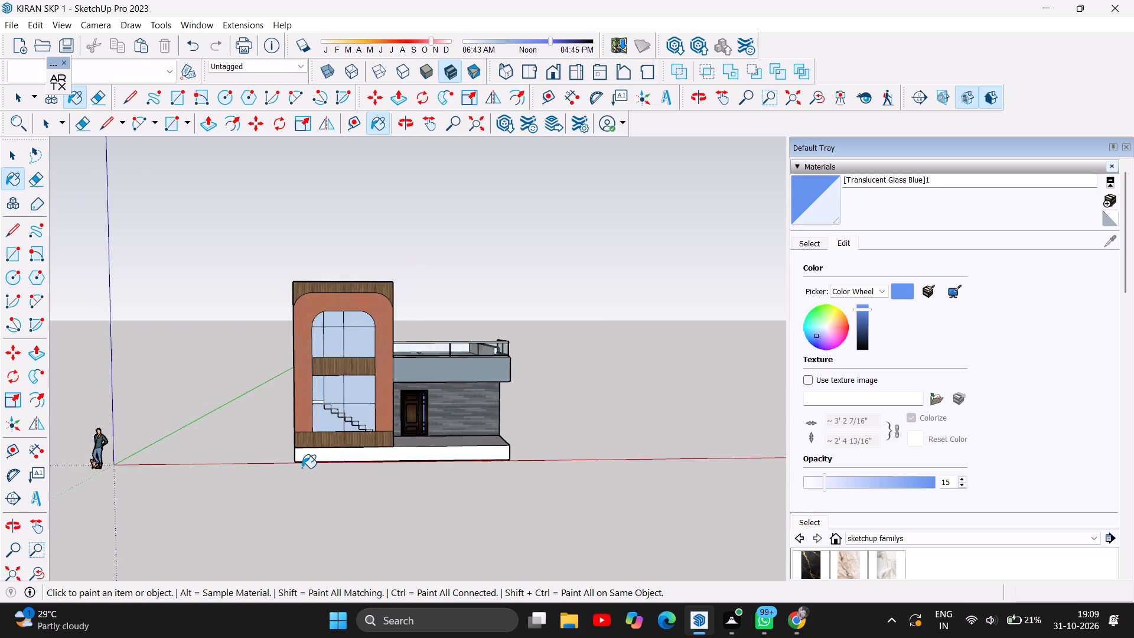
pyautogui.scroll(-2, 302, 468)
pyautogui.scroll(6, 422, 432)
pyautogui.scroll(5, 175, 401)
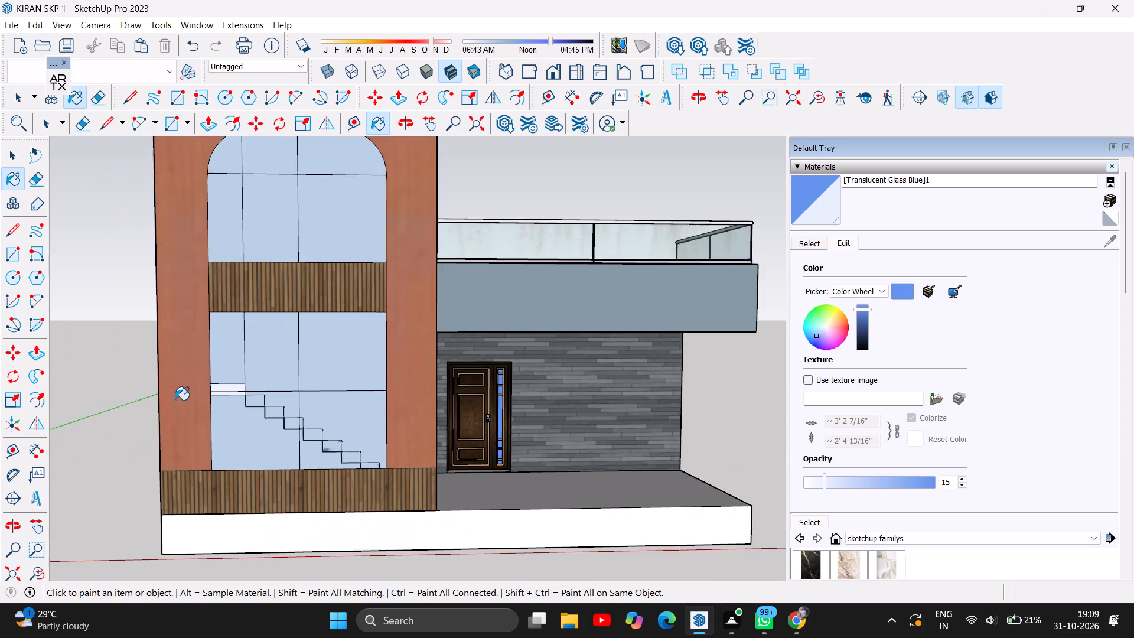
pyautogui.scroll(3, 325, 459)
pyautogui.click(183, 357)
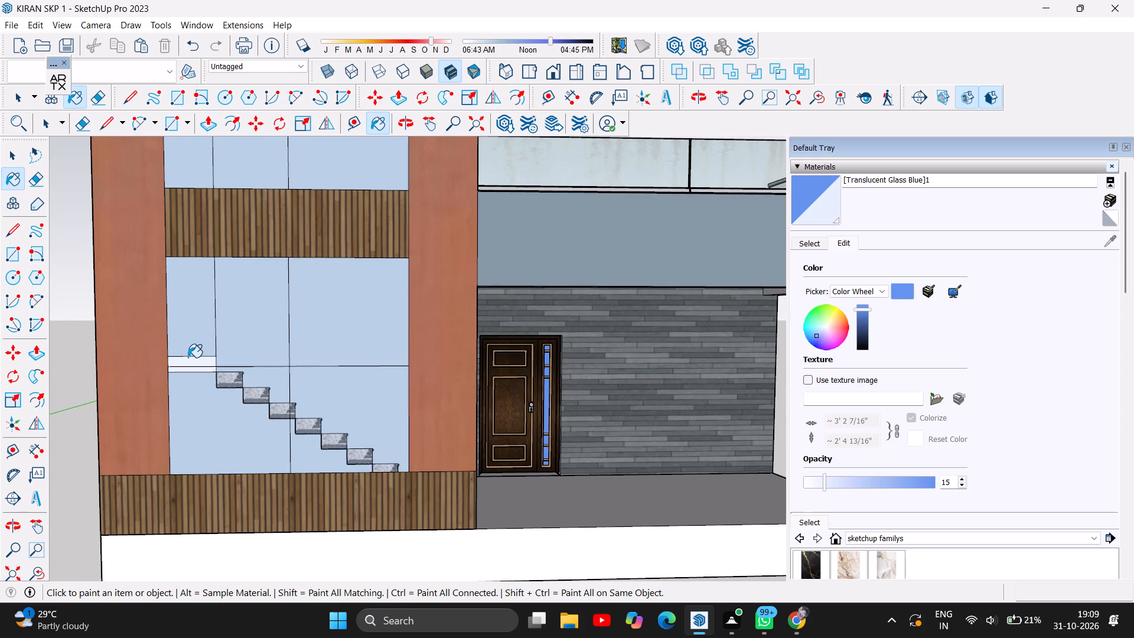
pyautogui.click(188, 360)
pyautogui.scroll(-6, 230, 453)
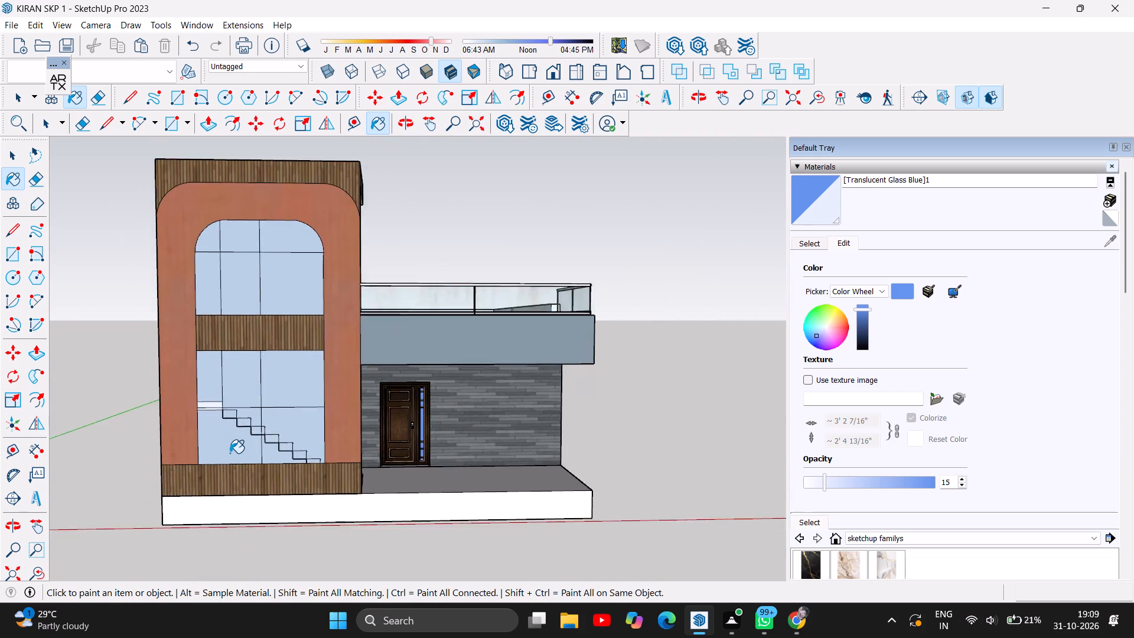
pyautogui.scroll(-5, 230, 453)
pyautogui.scroll(6, 288, 436)
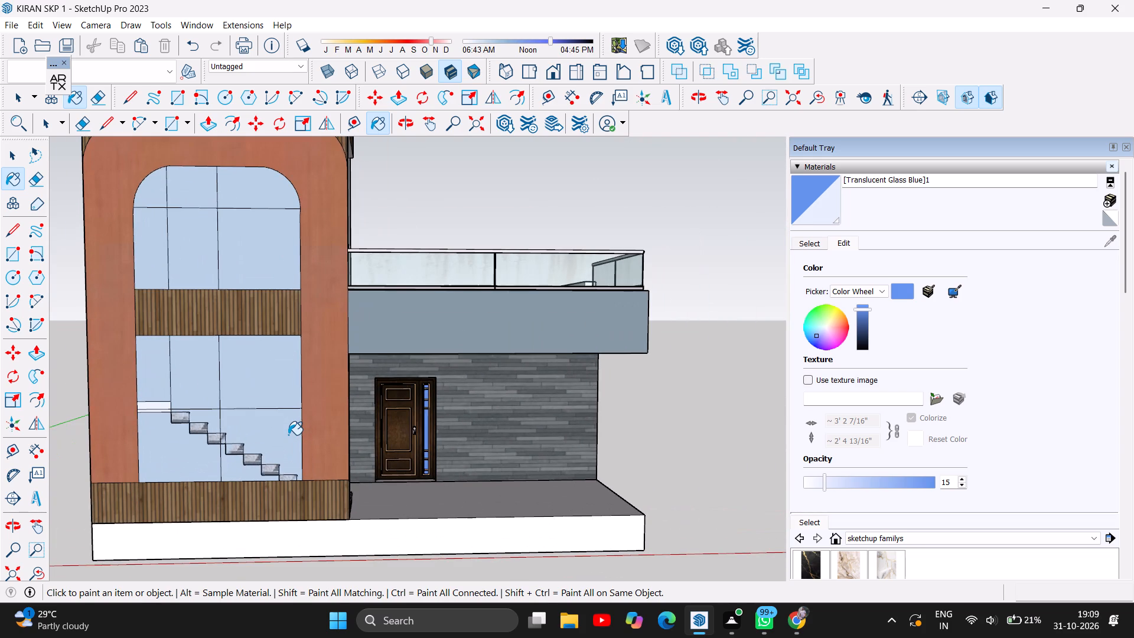
pyautogui.scroll(-8, 288, 435)
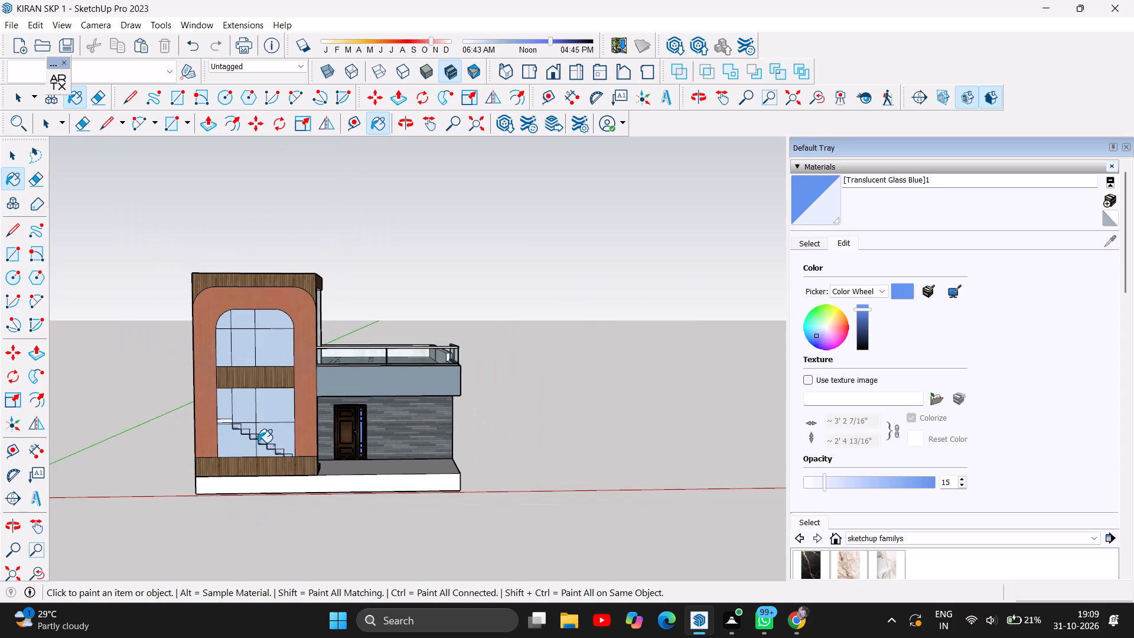
pyautogui.scroll(5, 258, 442)
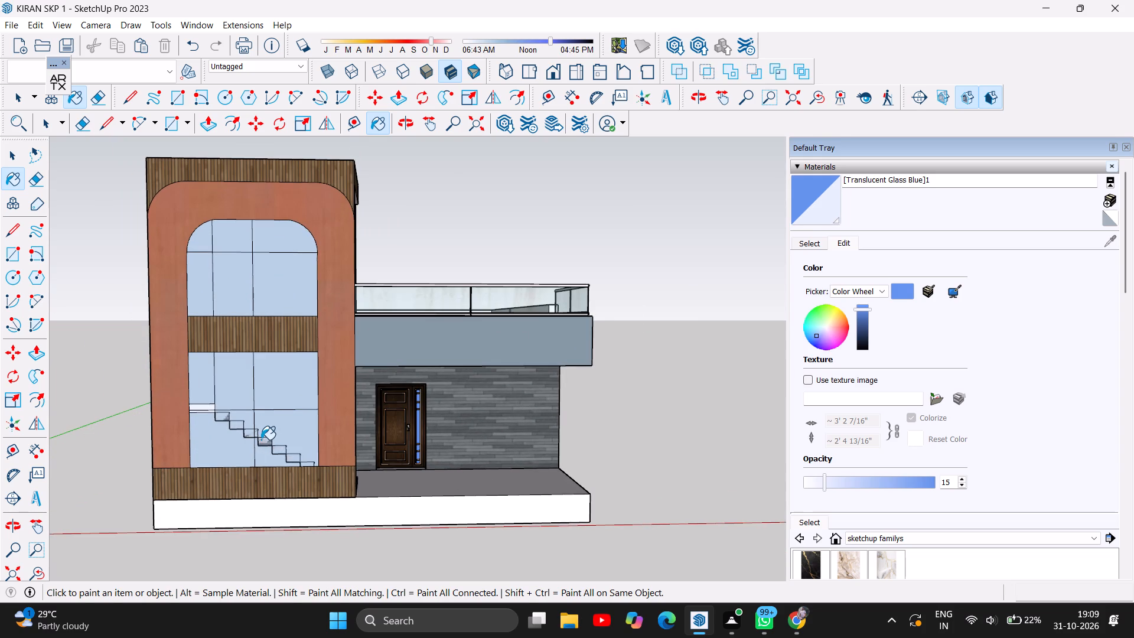
pyautogui.scroll(4, 261, 440)
pyautogui.scroll(-5, 261, 440)
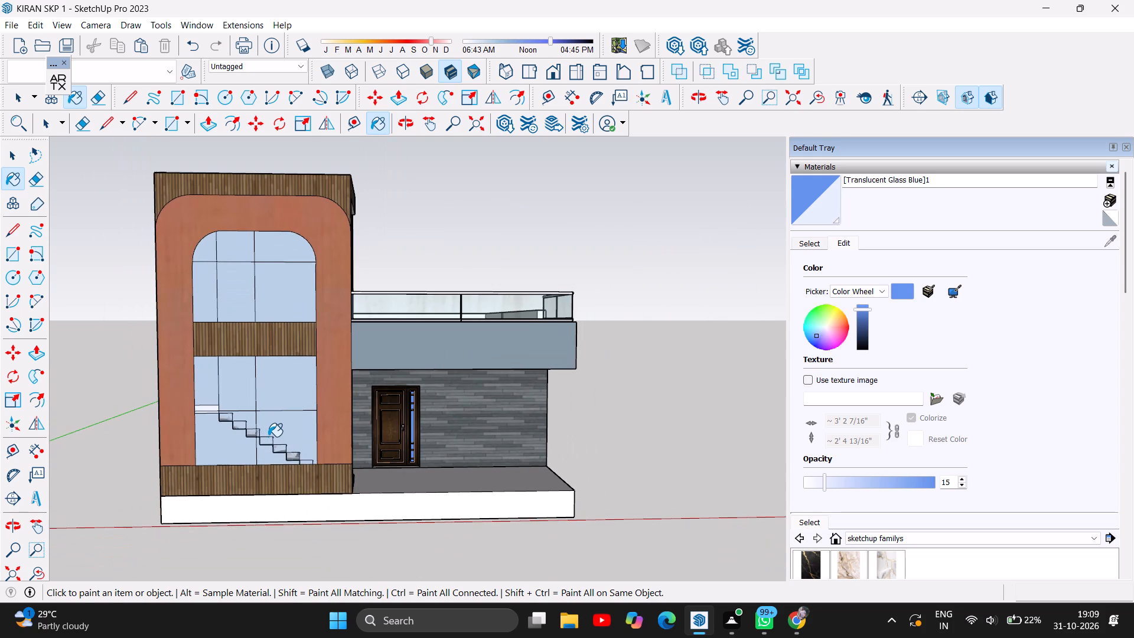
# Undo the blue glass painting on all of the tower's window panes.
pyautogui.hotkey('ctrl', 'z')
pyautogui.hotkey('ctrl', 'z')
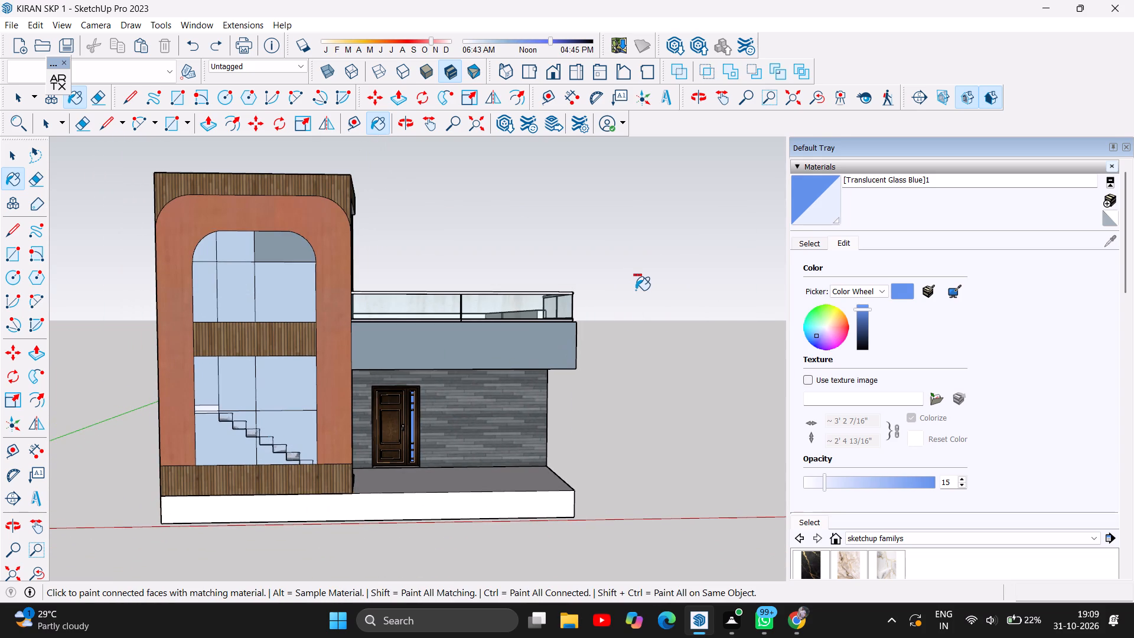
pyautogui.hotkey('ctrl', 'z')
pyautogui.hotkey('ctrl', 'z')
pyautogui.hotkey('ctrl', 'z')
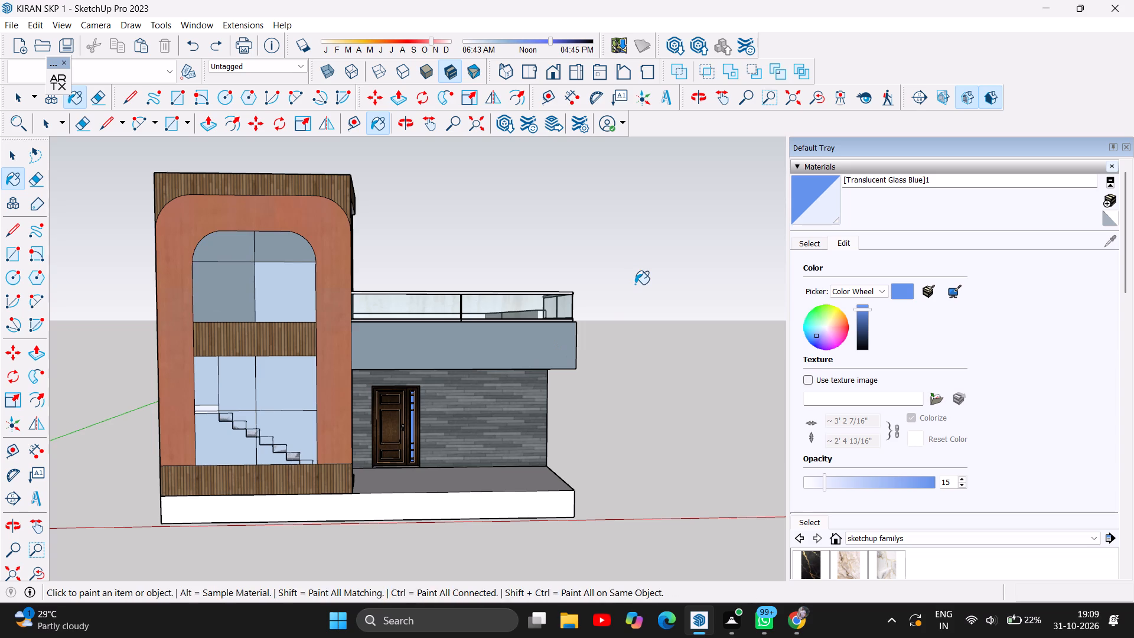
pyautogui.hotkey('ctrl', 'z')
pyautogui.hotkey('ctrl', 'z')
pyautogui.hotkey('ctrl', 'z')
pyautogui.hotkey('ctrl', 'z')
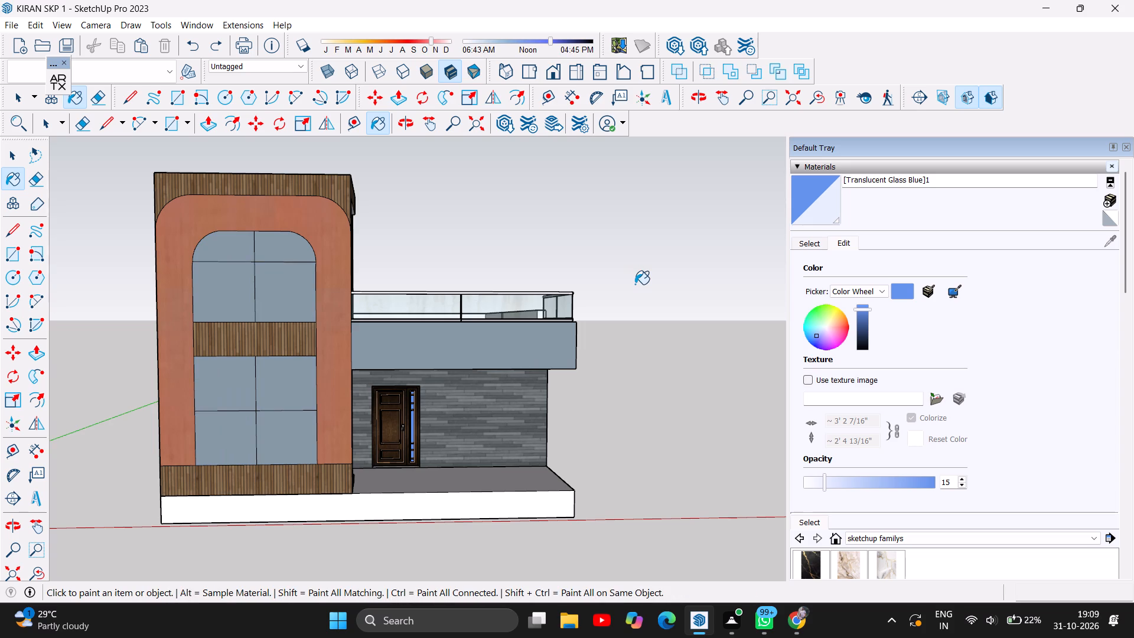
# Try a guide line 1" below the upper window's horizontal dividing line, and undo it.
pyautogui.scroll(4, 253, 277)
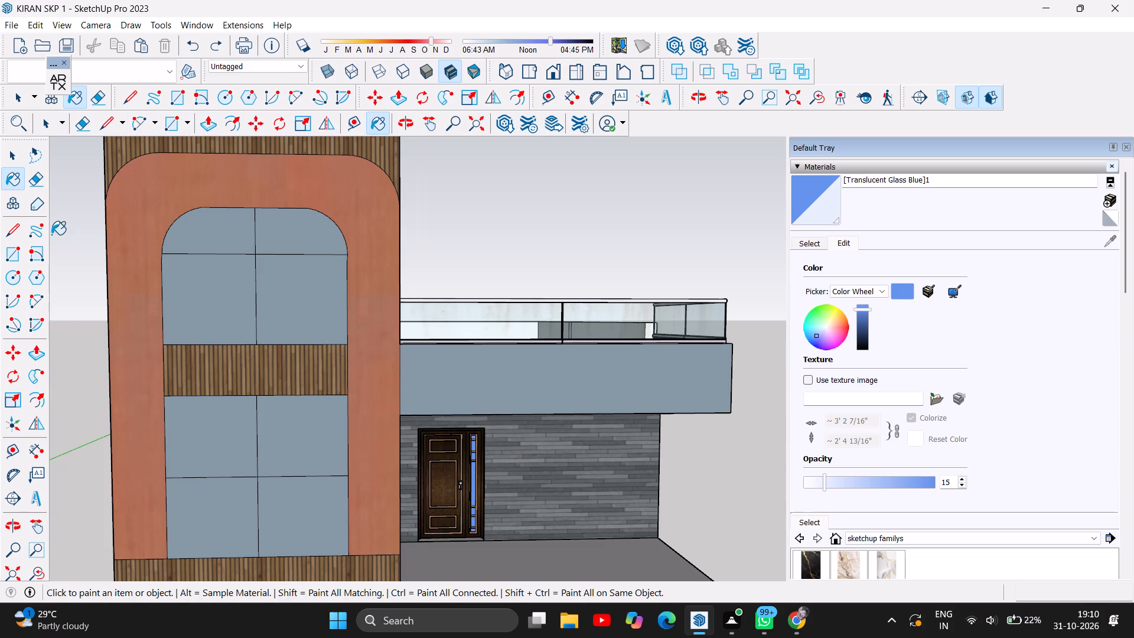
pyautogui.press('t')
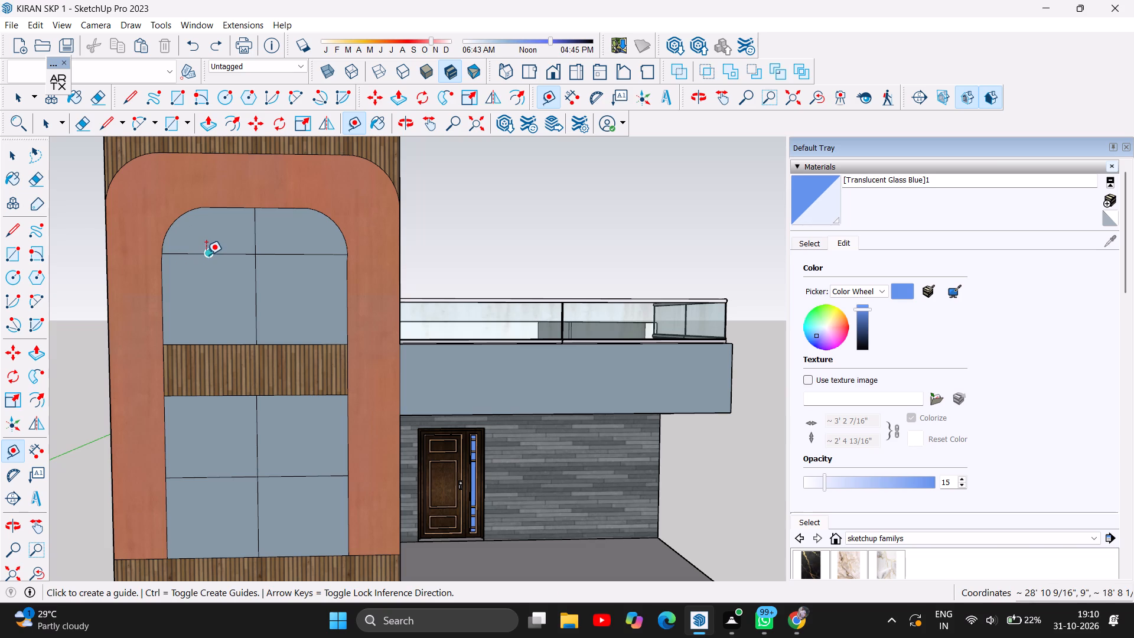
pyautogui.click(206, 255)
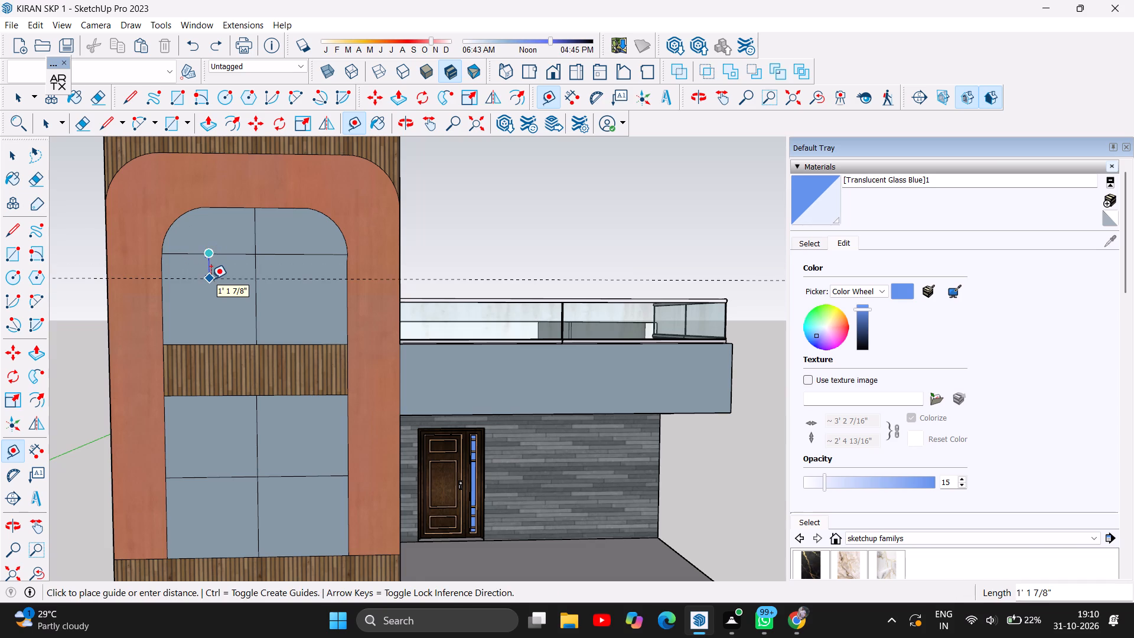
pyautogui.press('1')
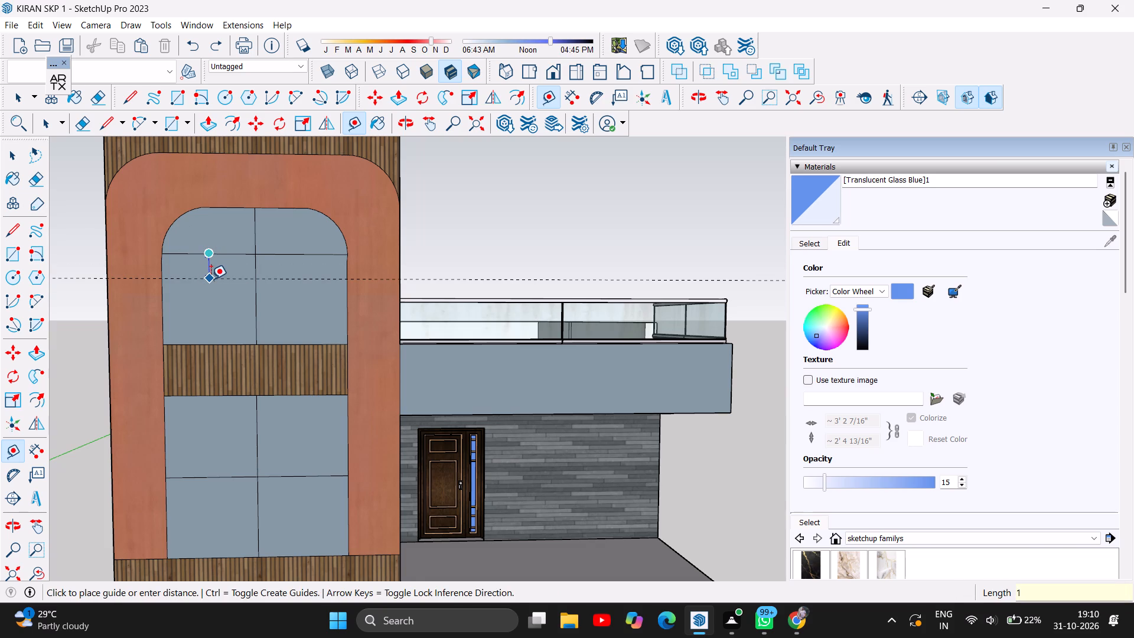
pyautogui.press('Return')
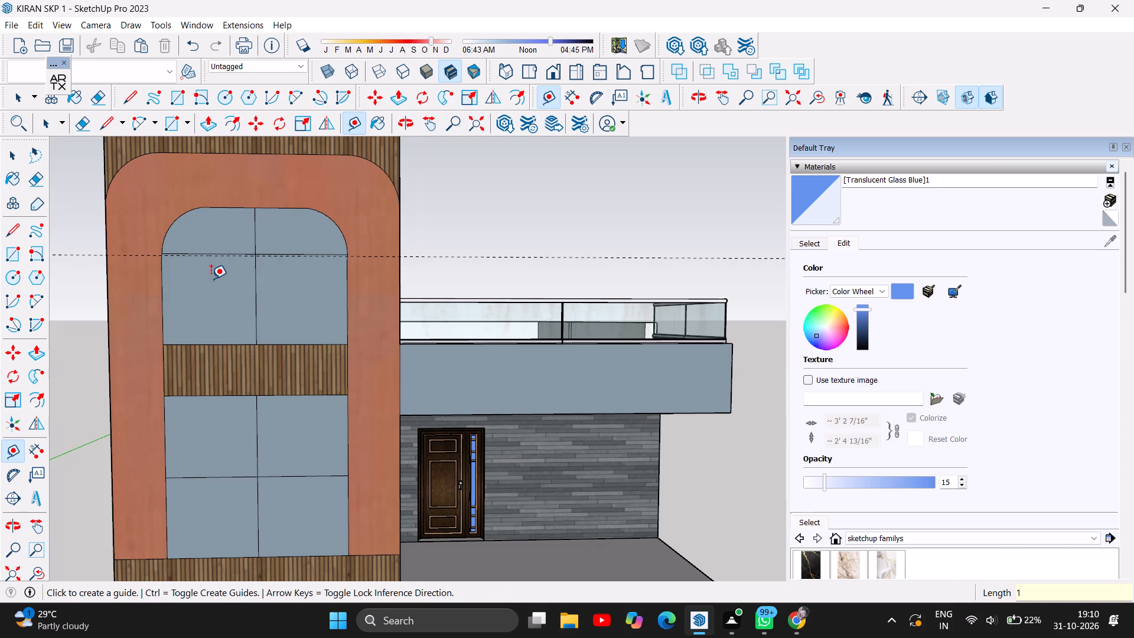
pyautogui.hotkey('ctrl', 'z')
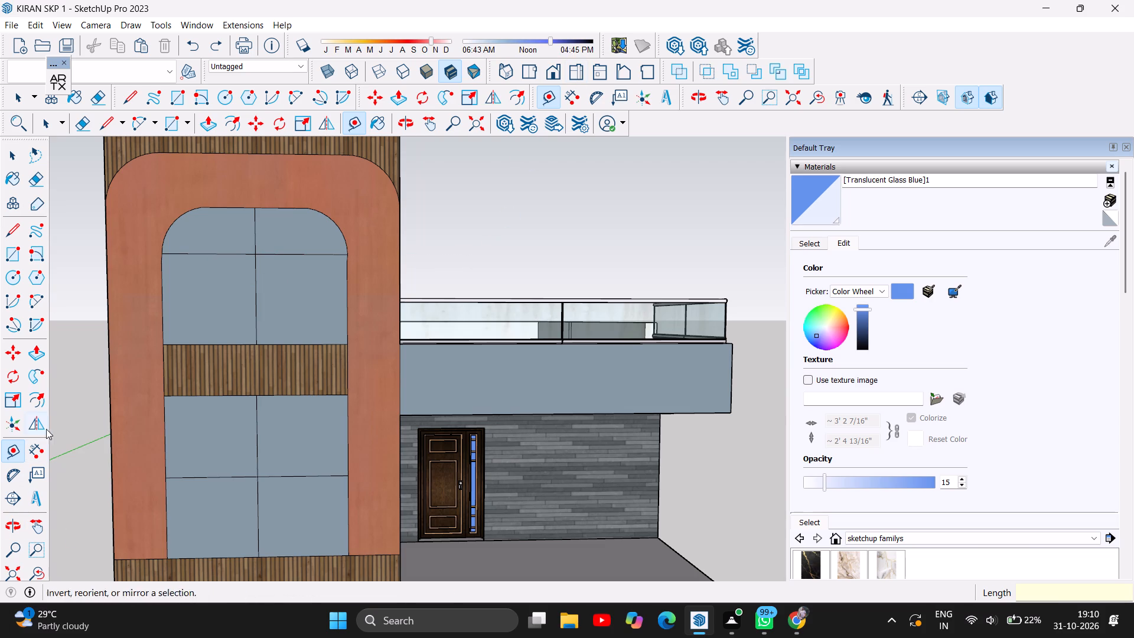
# Offset the outlines of the upper window's left and right arched panes inward by about 2 1/8" and 2 1/4".
pyautogui.click(40, 398)
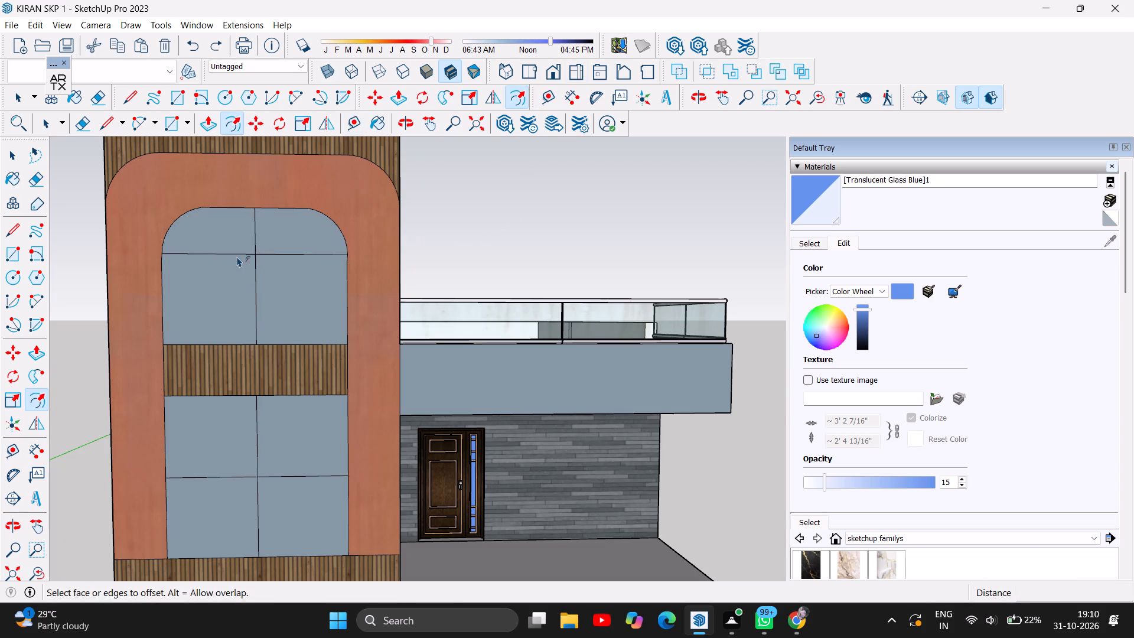
pyautogui.click(236, 253)
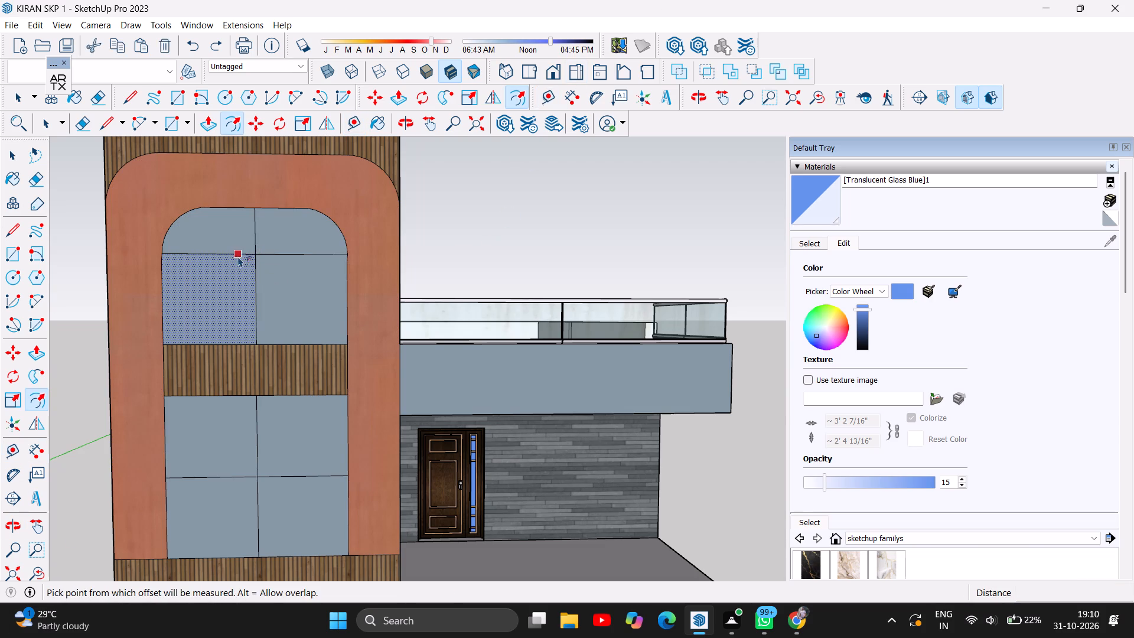
pyautogui.rightClick(234, 253)
pyautogui.rightClick(234, 253)
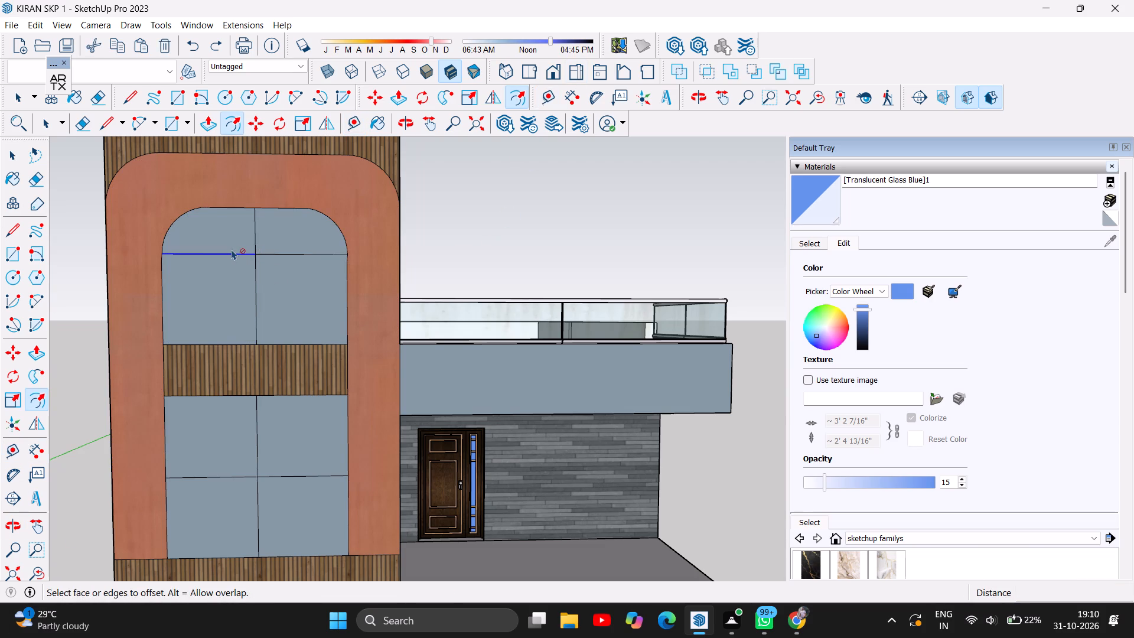
pyautogui.click(235, 253)
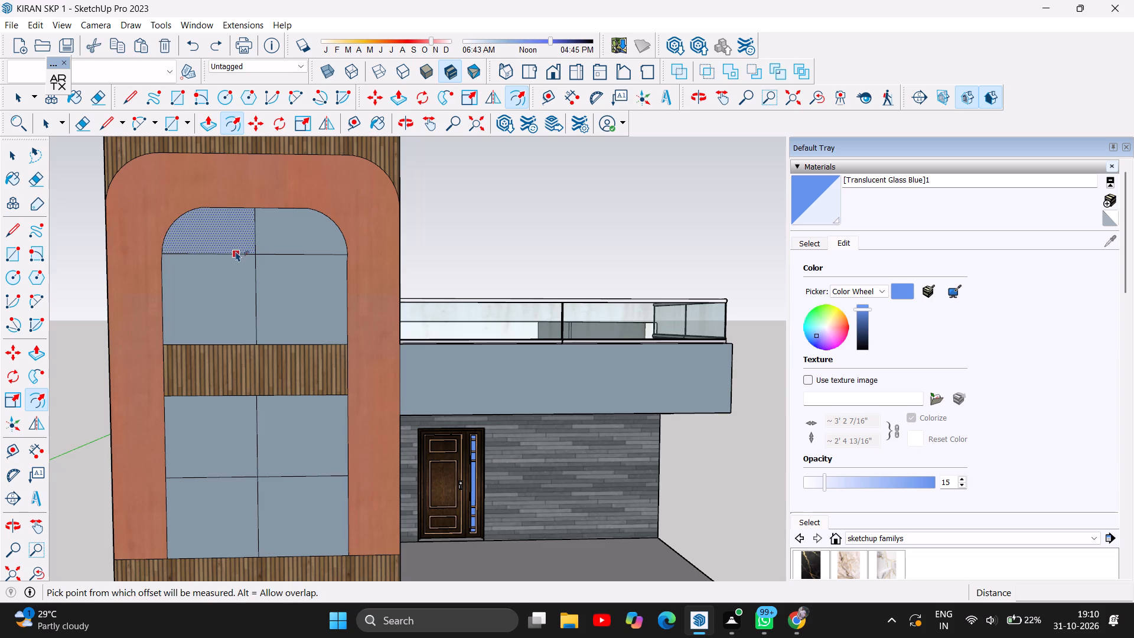
pyautogui.click(236, 251)
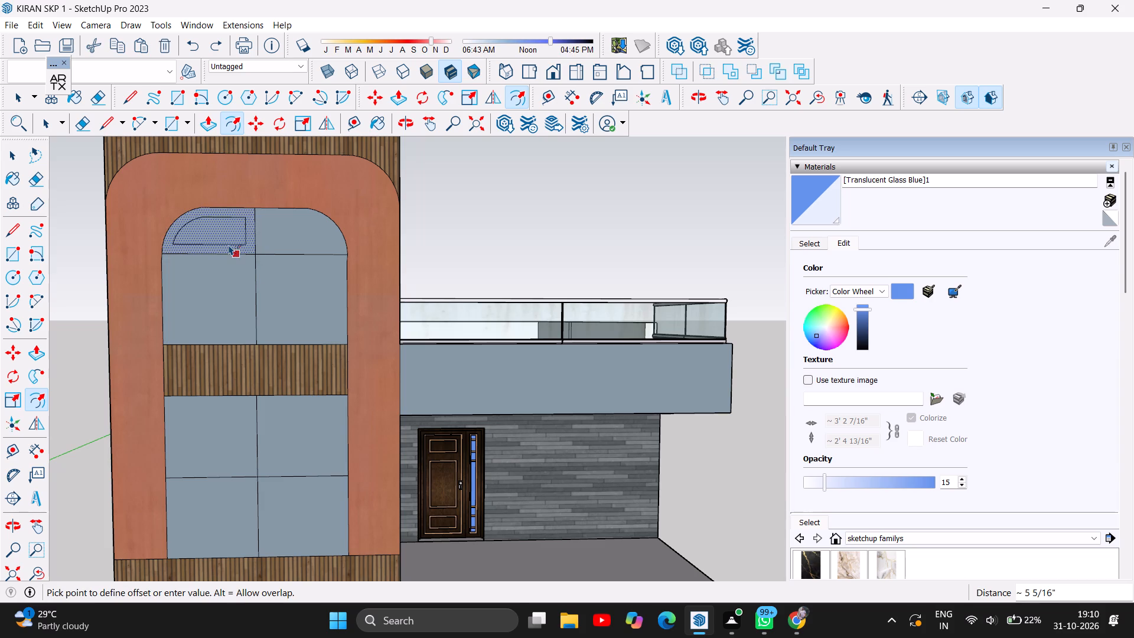
pyautogui.click(271, 250)
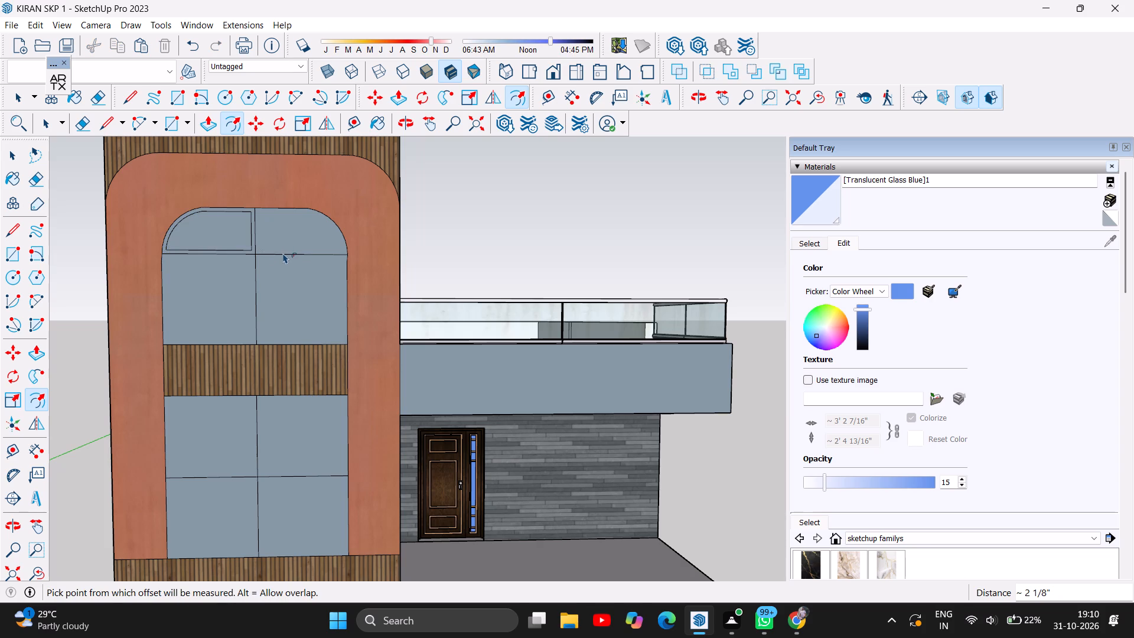
pyautogui.click(286, 255)
pyautogui.click(295, 253)
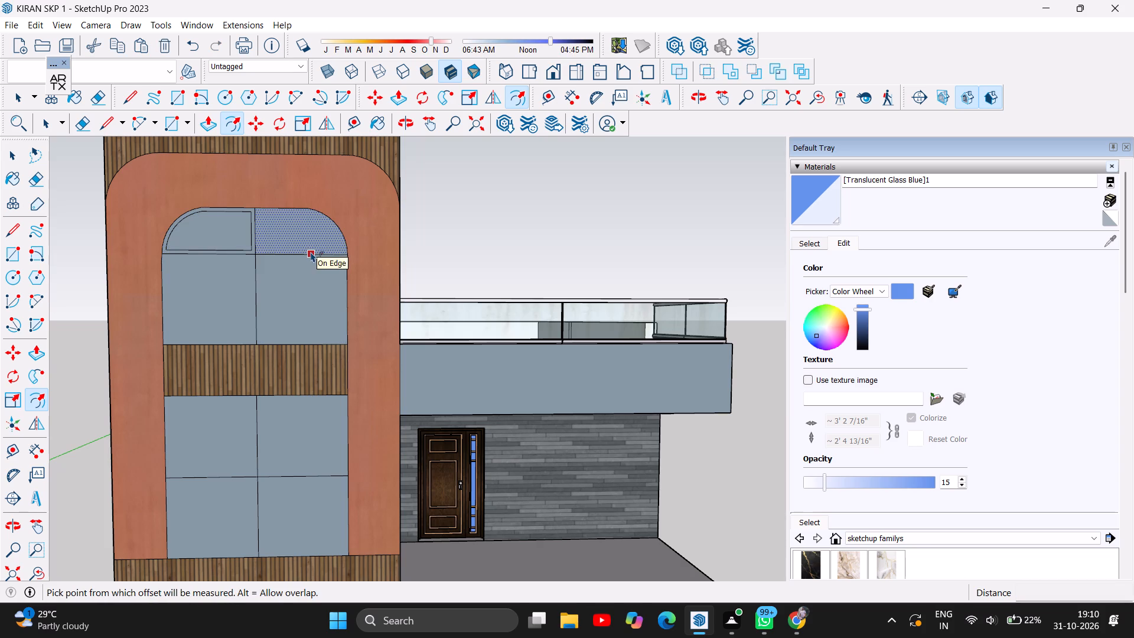
pyautogui.click(309, 252)
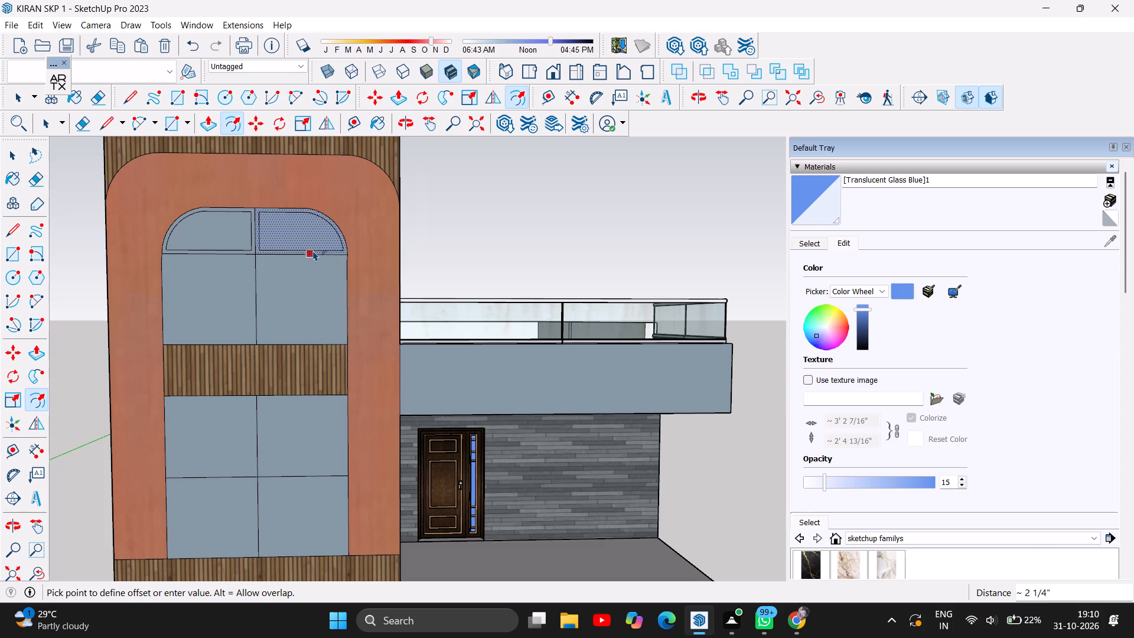
pyautogui.click(313, 250)
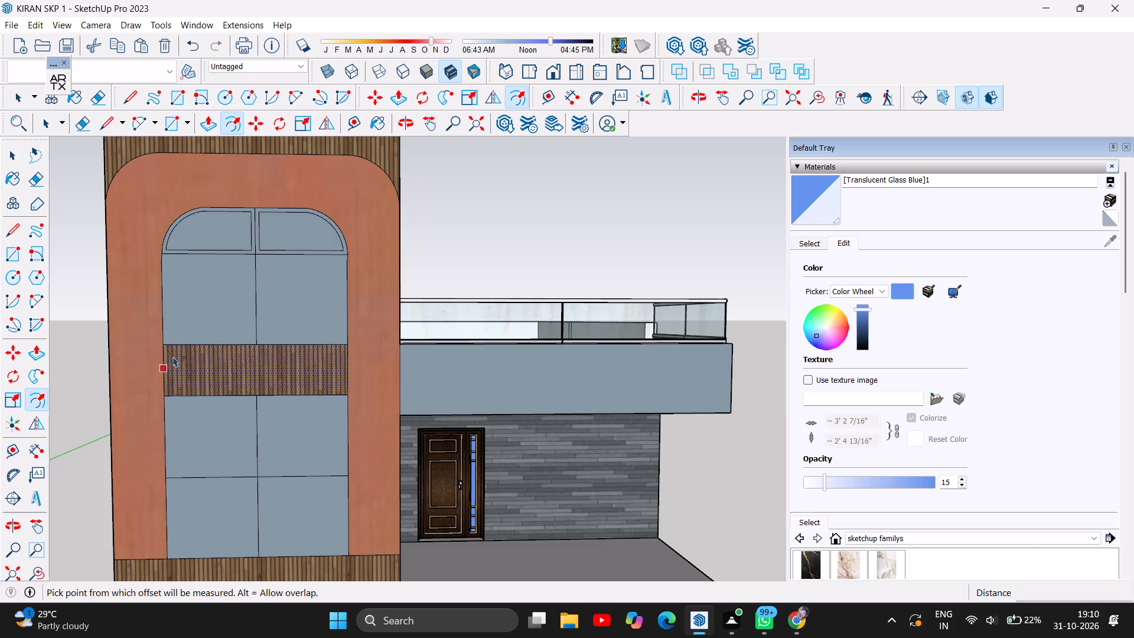
# Offset the outline of the upper window's right rectangular pane inward by about 2 7/8".
pyautogui.click(258, 298)
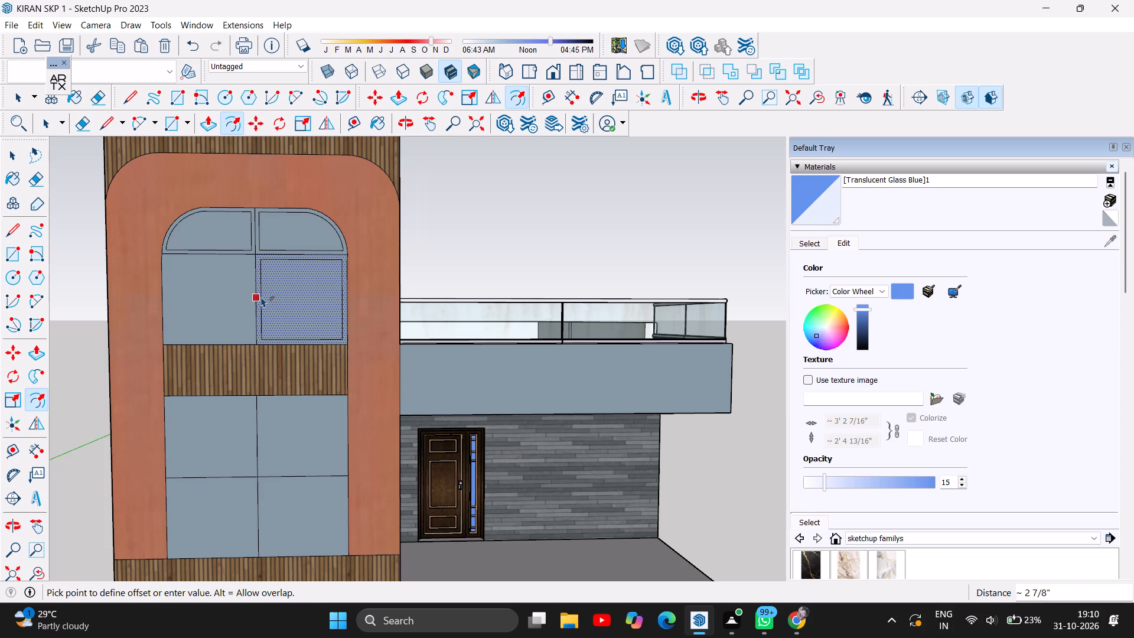
pyautogui.click(261, 297)
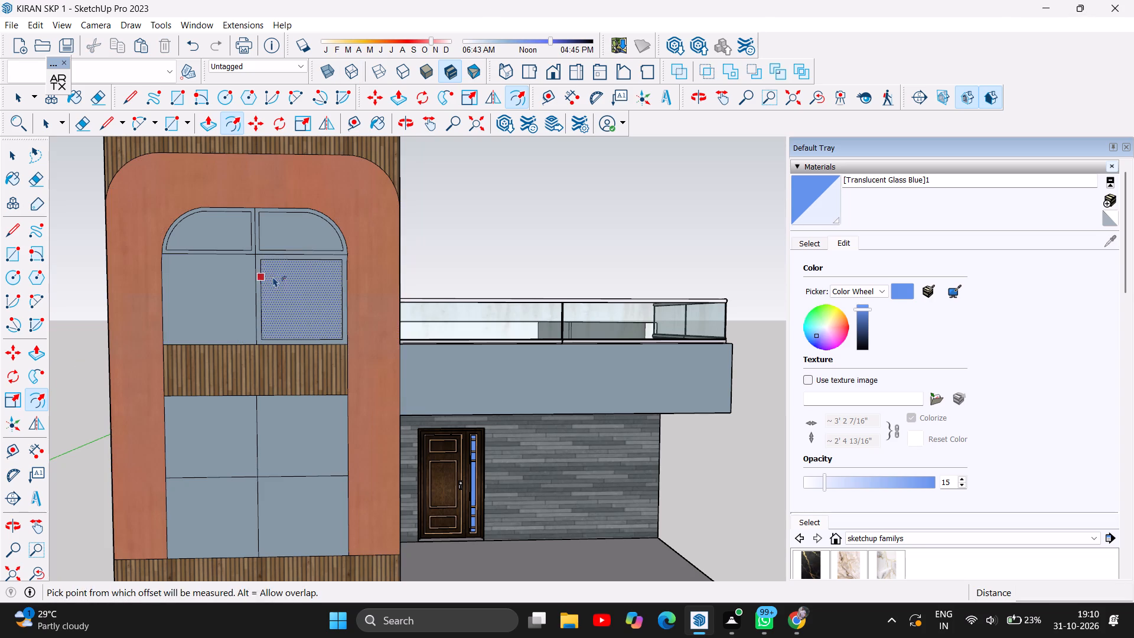
# Offset the outline of the upper window's left rectangular pane inward by about 3 1/8".
pyautogui.scroll(3, 259, 288)
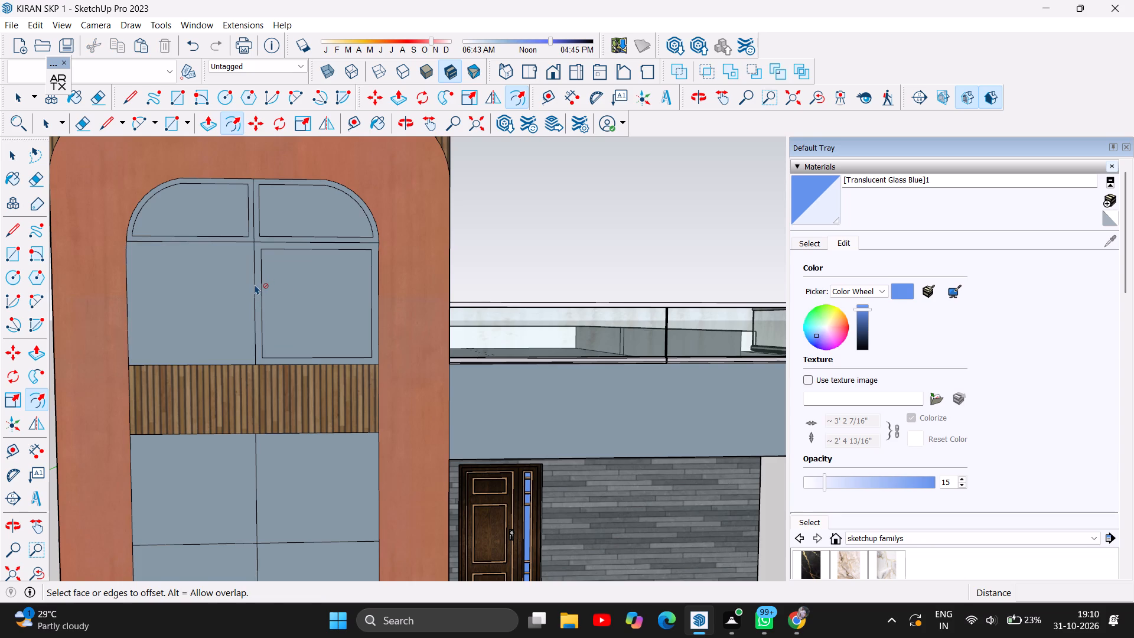
pyautogui.click(255, 284)
pyautogui.click(252, 287)
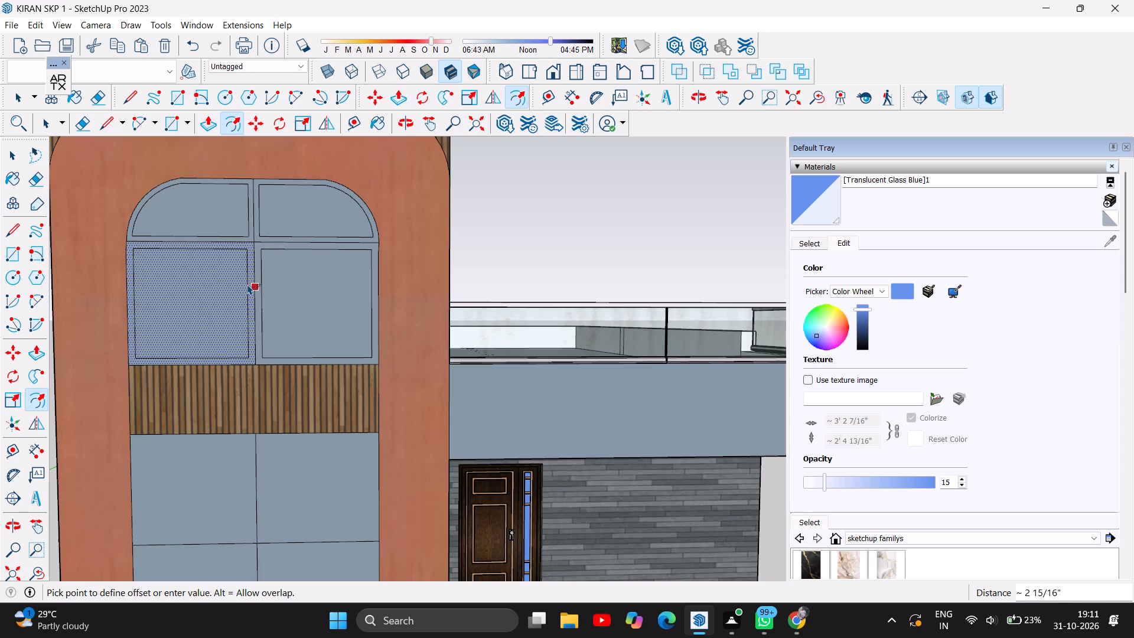
pyautogui.click(247, 284)
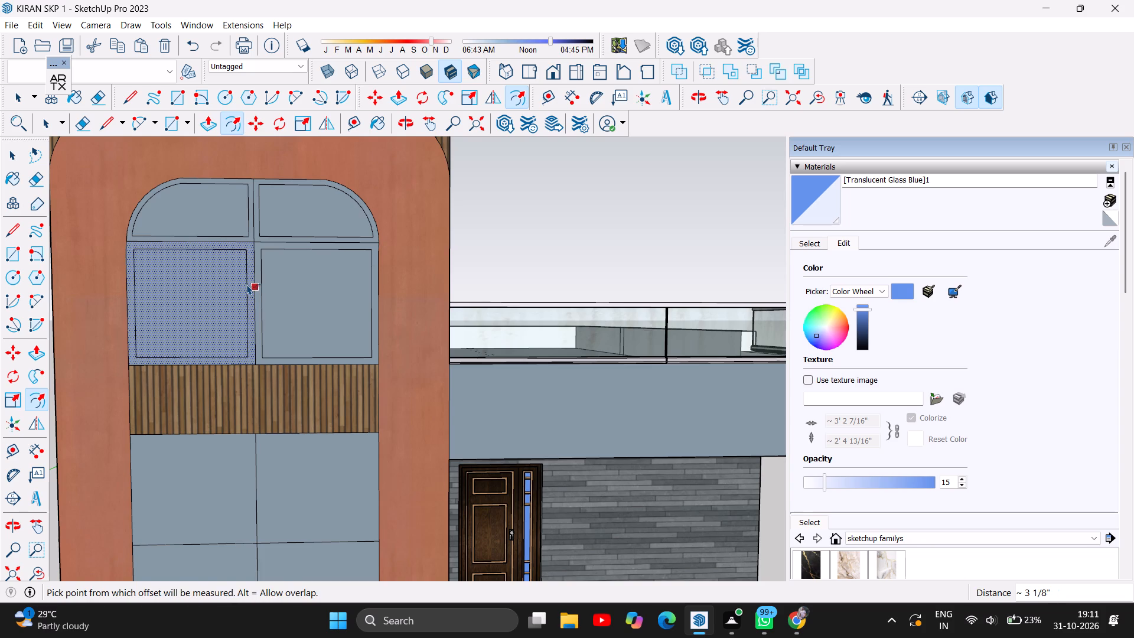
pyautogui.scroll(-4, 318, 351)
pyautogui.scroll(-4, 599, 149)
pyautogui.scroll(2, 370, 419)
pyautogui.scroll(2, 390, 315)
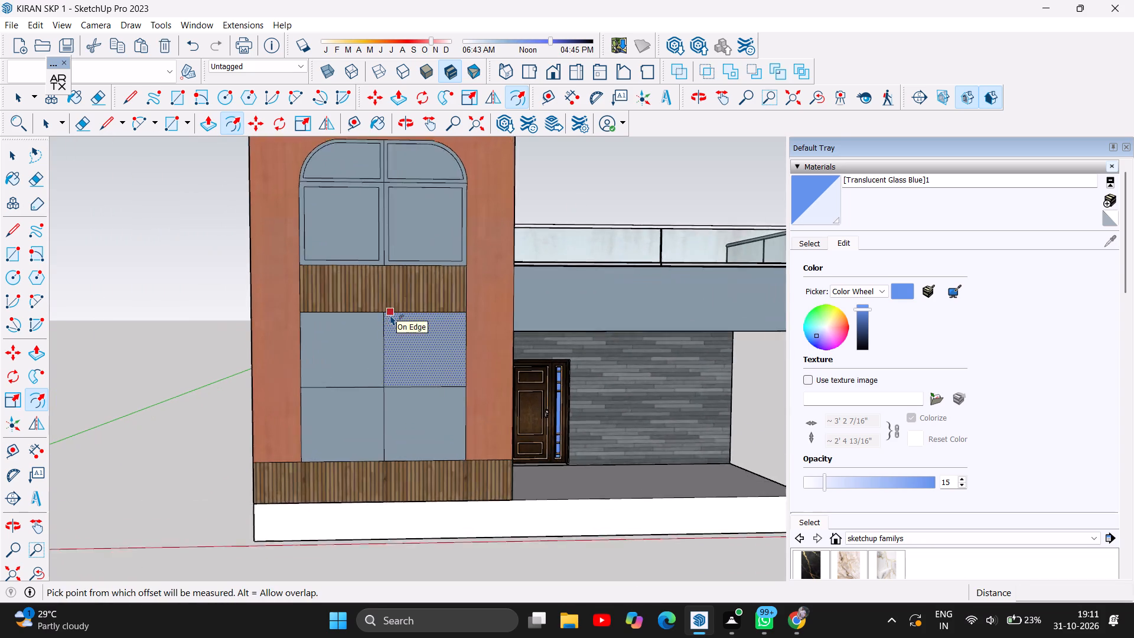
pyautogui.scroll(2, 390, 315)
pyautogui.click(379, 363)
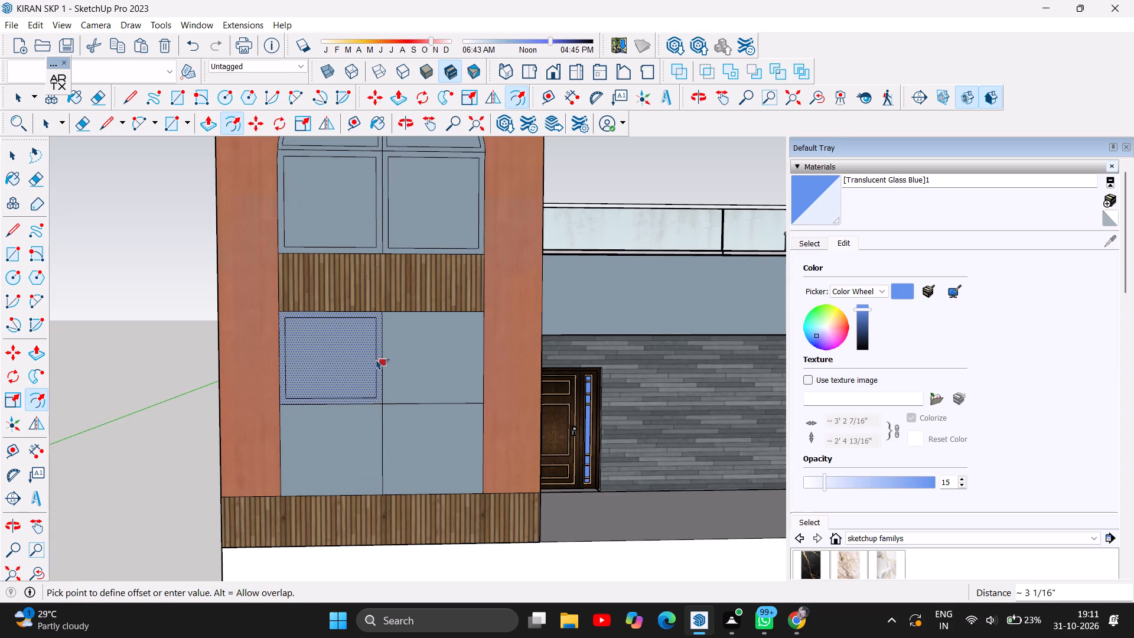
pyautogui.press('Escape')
# Place two vertical guide lines from the inner corners of the upper window's rectangular panes down across the lower window.
pyautogui.press('t')
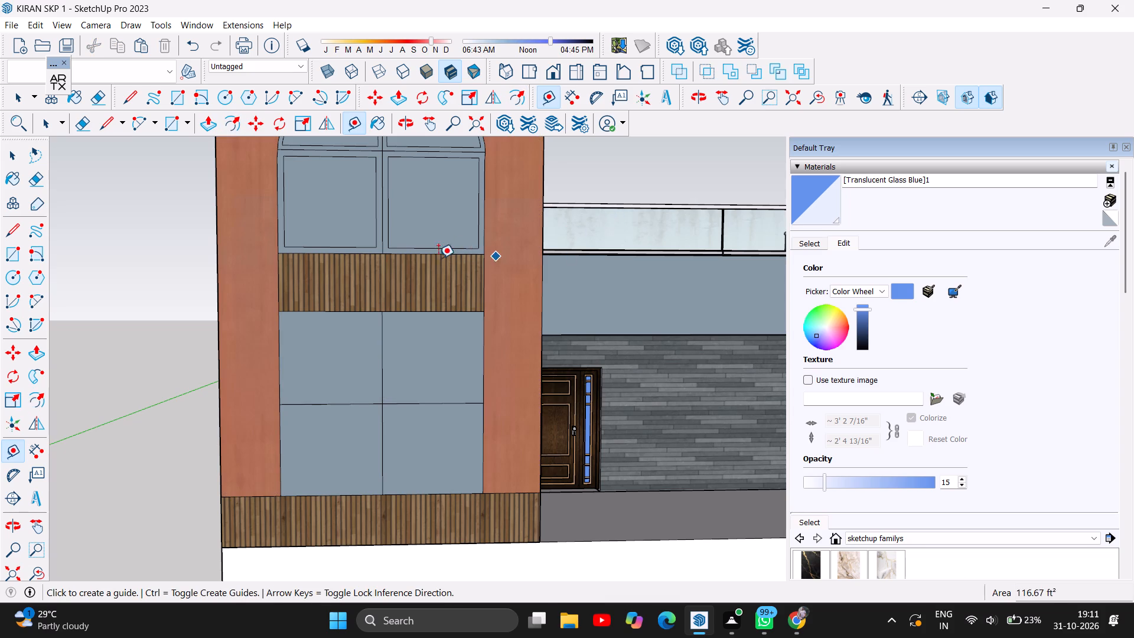
pyautogui.click(371, 246)
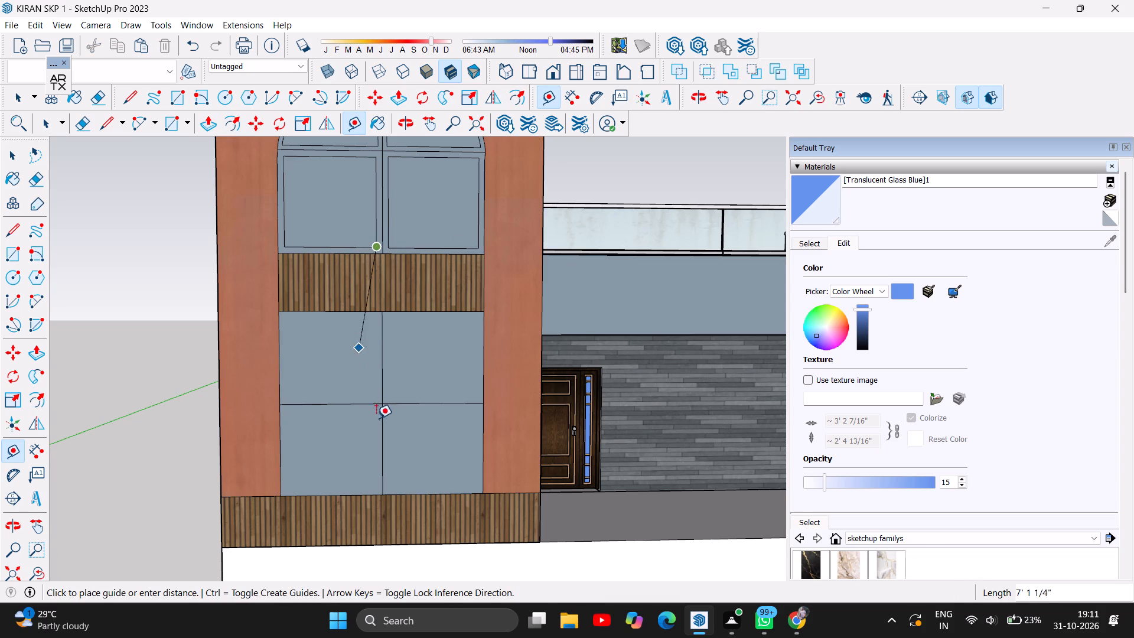
pyautogui.click(372, 495)
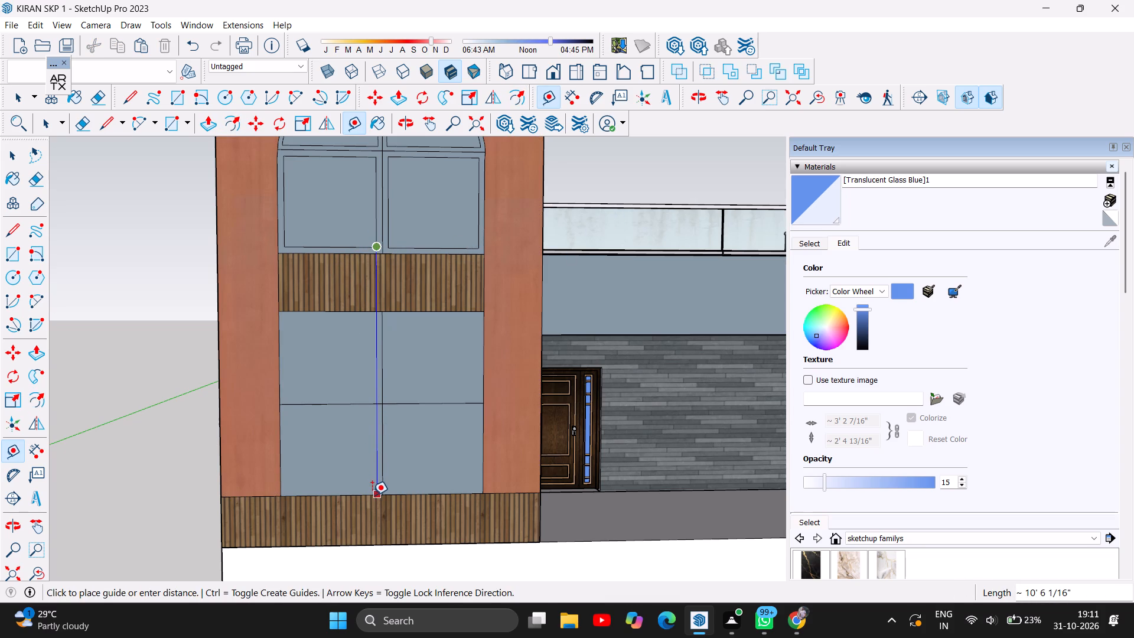
pyautogui.click(386, 246)
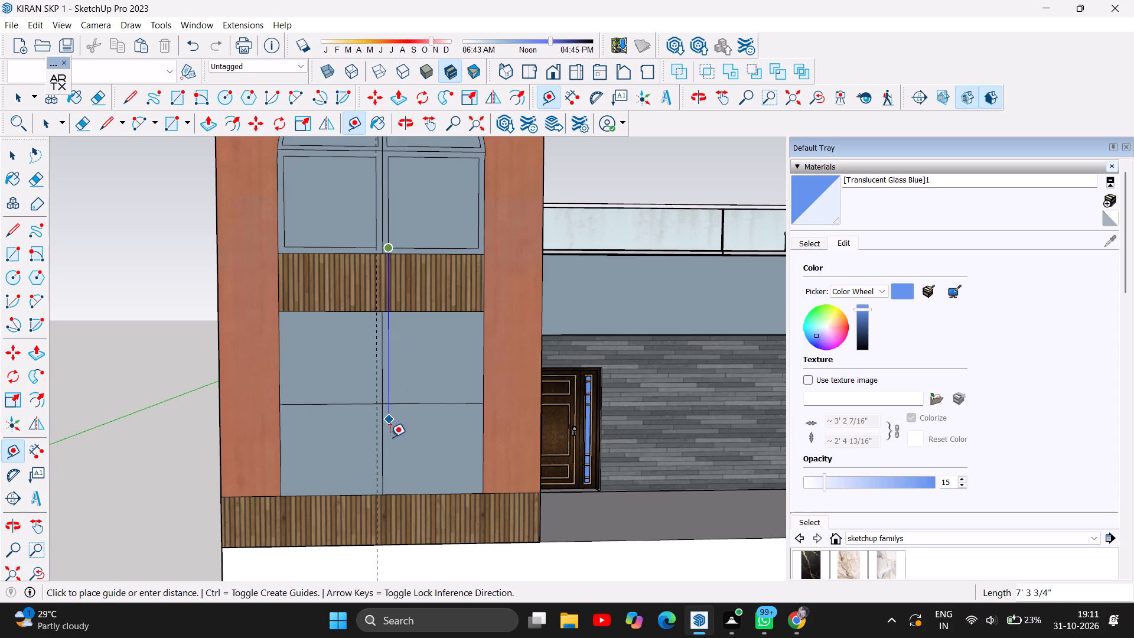
pyautogui.click(395, 494)
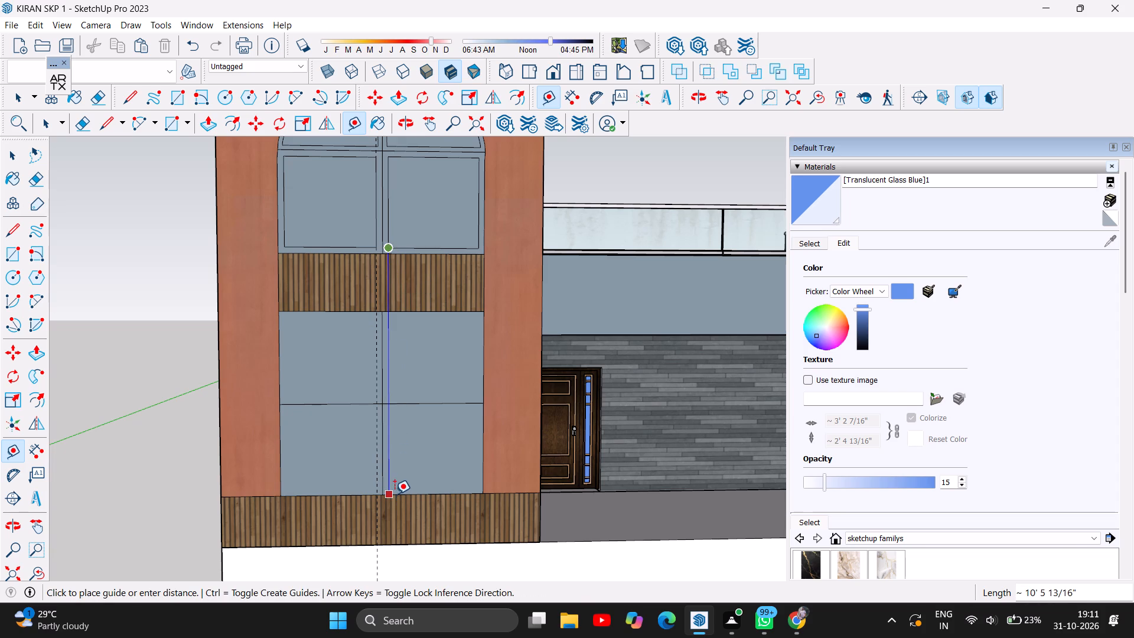
# Offset the lower window's upper-right and upper-left pane outlines inward to the guides, by about 3 3/16" and 2 13/16".
pyautogui.click(28, 399)
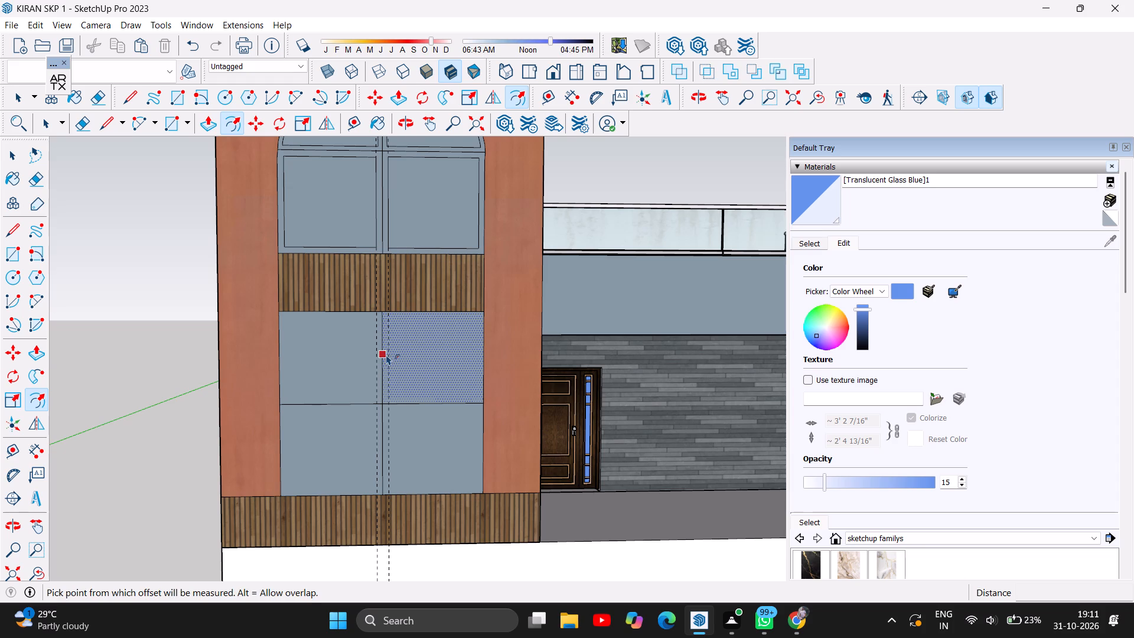
pyautogui.click(386, 356)
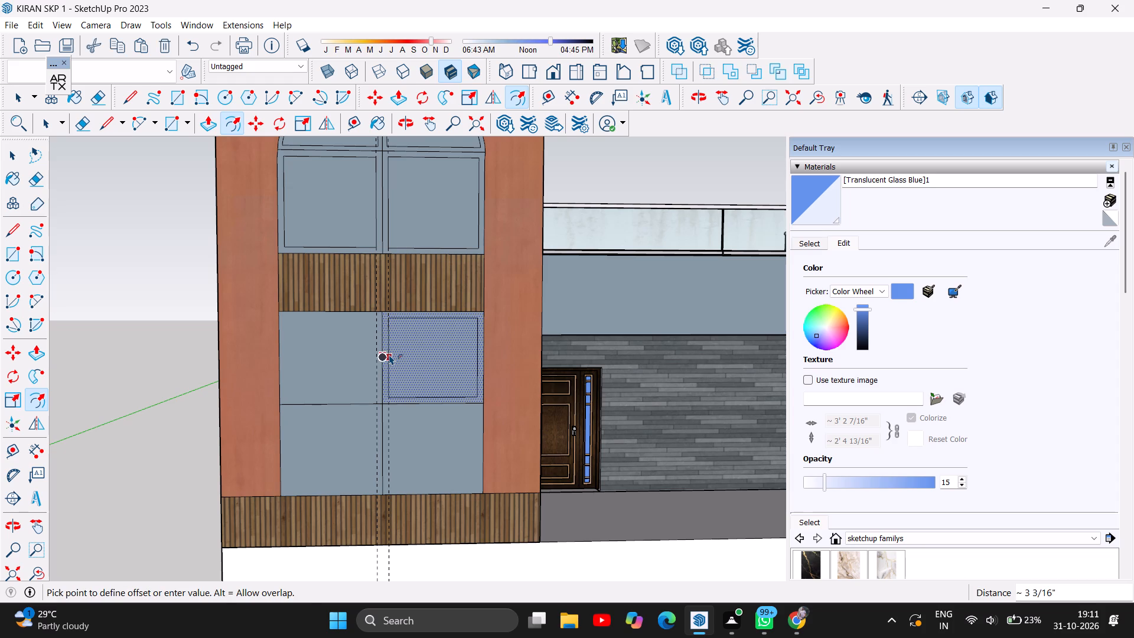
pyautogui.click(389, 354)
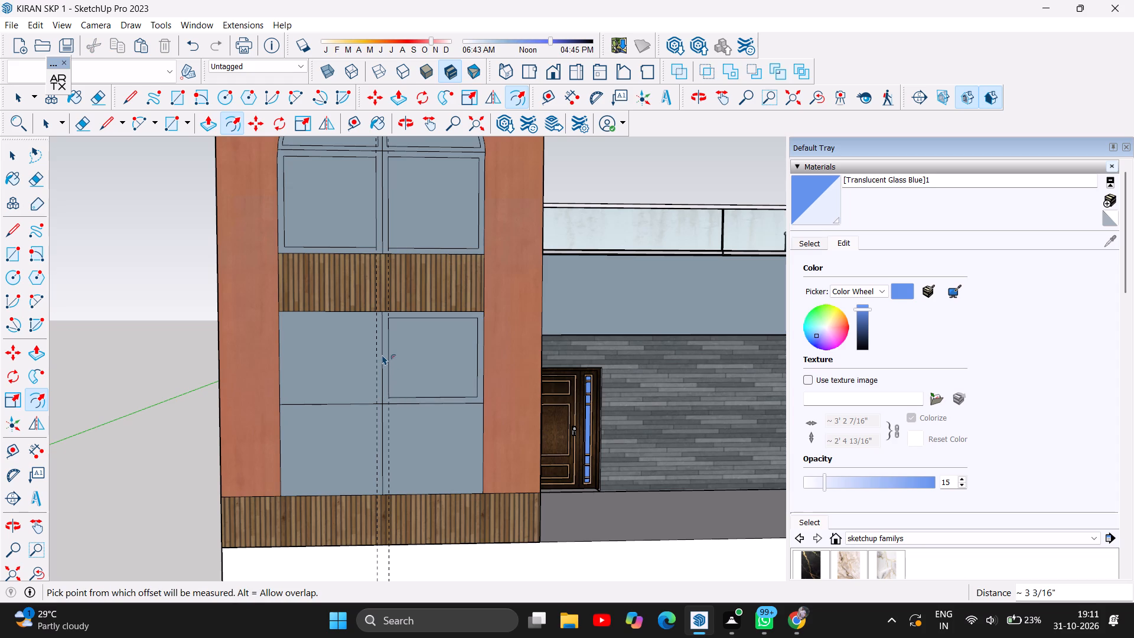
pyautogui.click(382, 354)
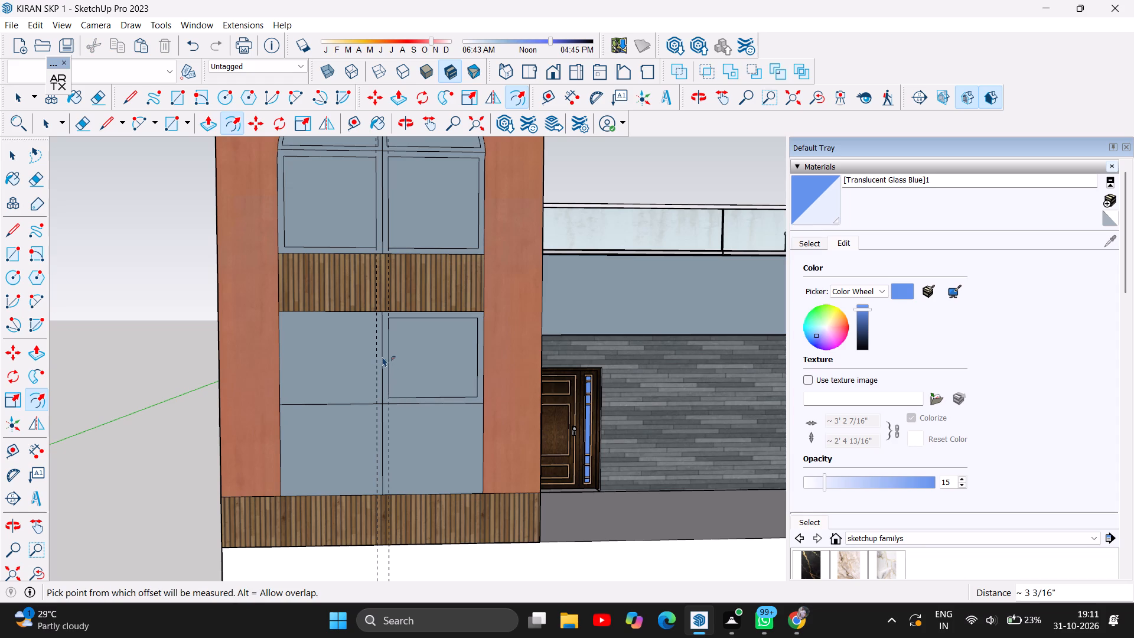
pyautogui.click(382, 356)
pyautogui.scroll(3, 382, 355)
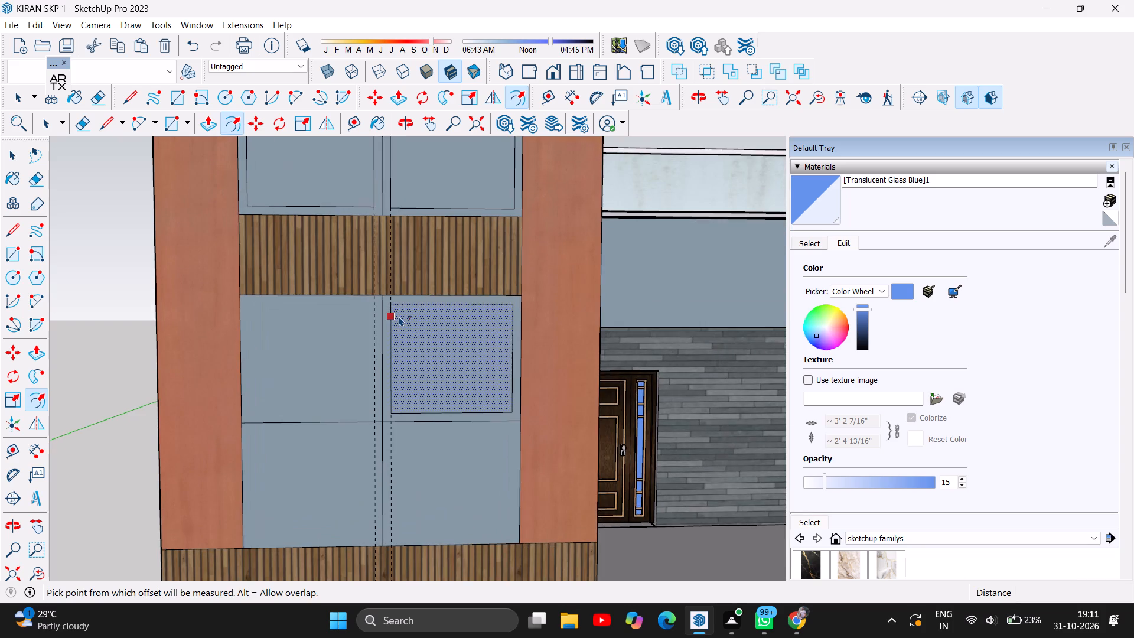
pyautogui.scroll(1, 399, 316)
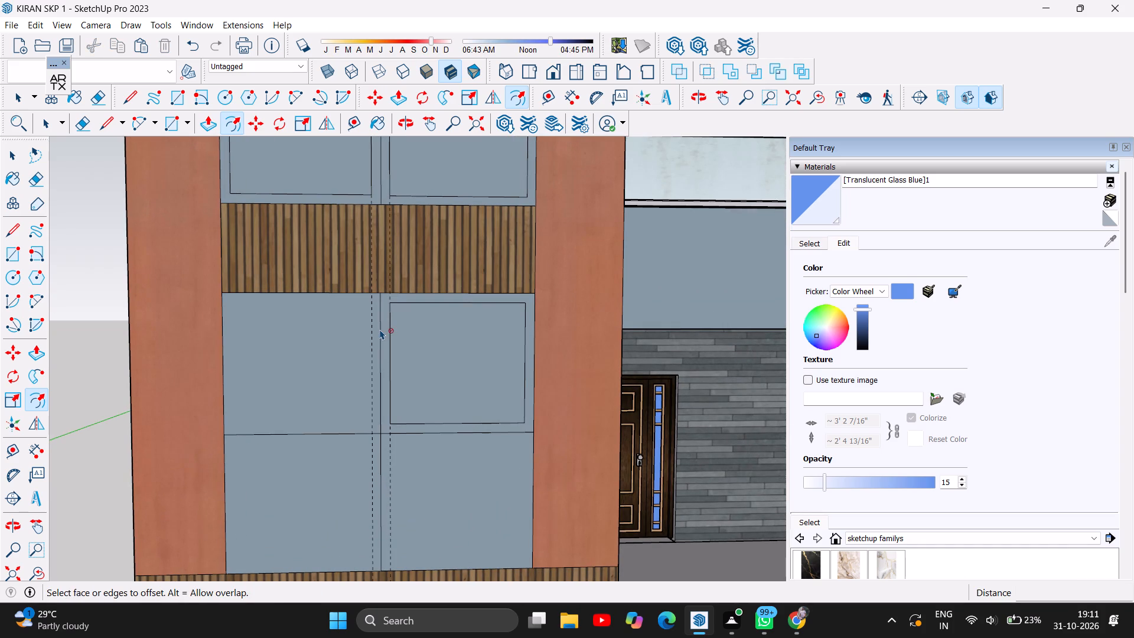
pyautogui.click(377, 330)
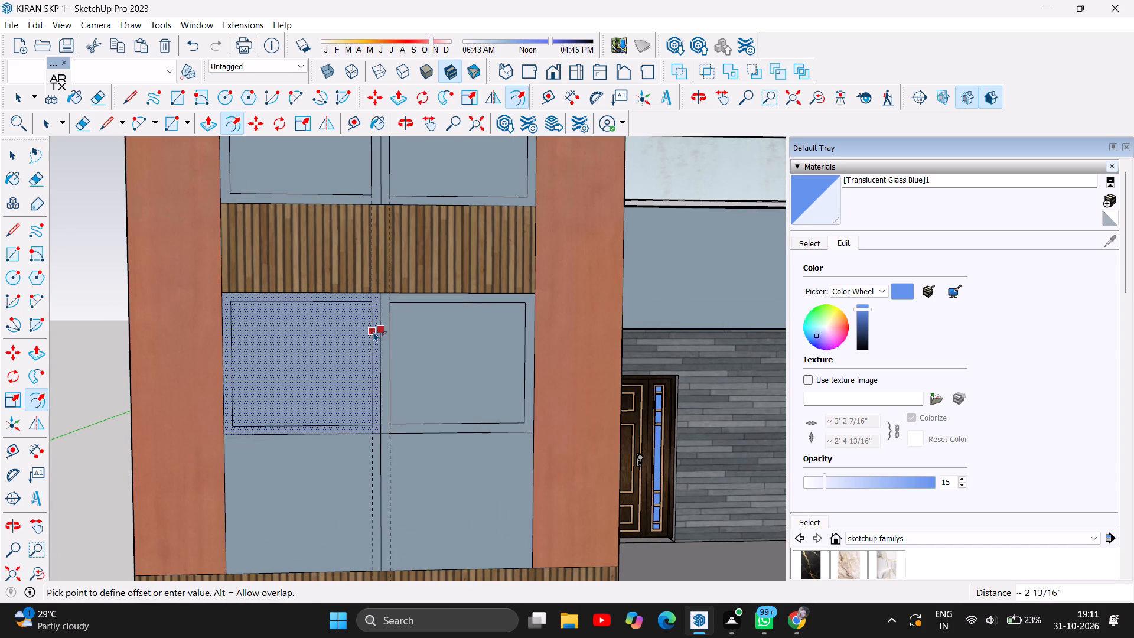
pyautogui.click(373, 331)
# Offset the outlines of the lower window's bottom-right and bottom-left panes inward to the vertical guide lines.
pyautogui.scroll(-3, 418, 338)
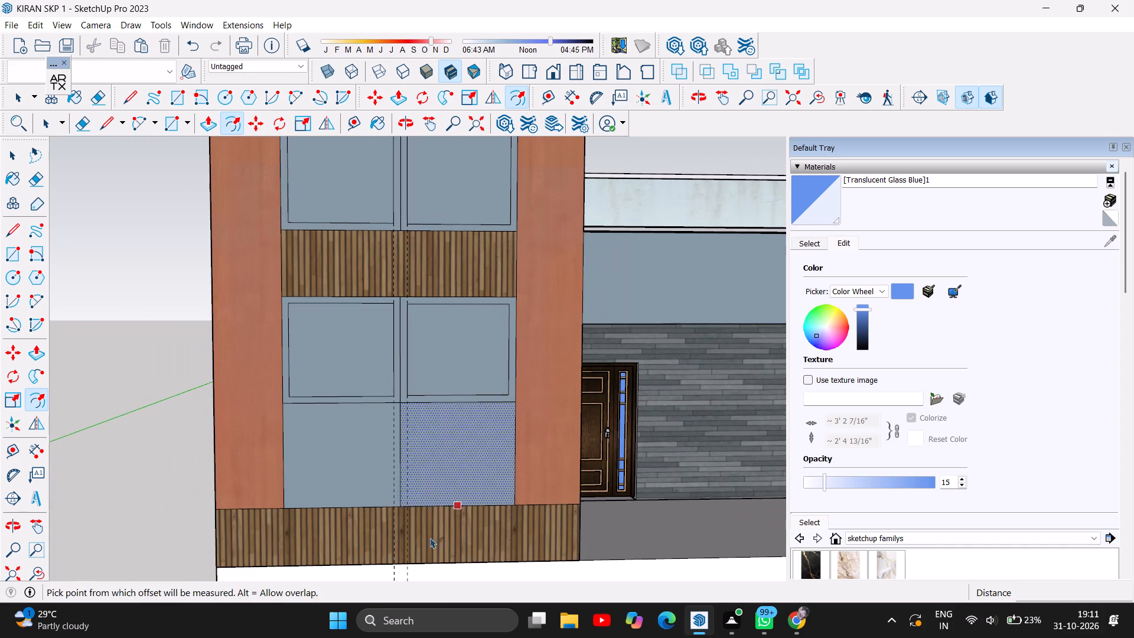
pyautogui.scroll(-2, 422, 415)
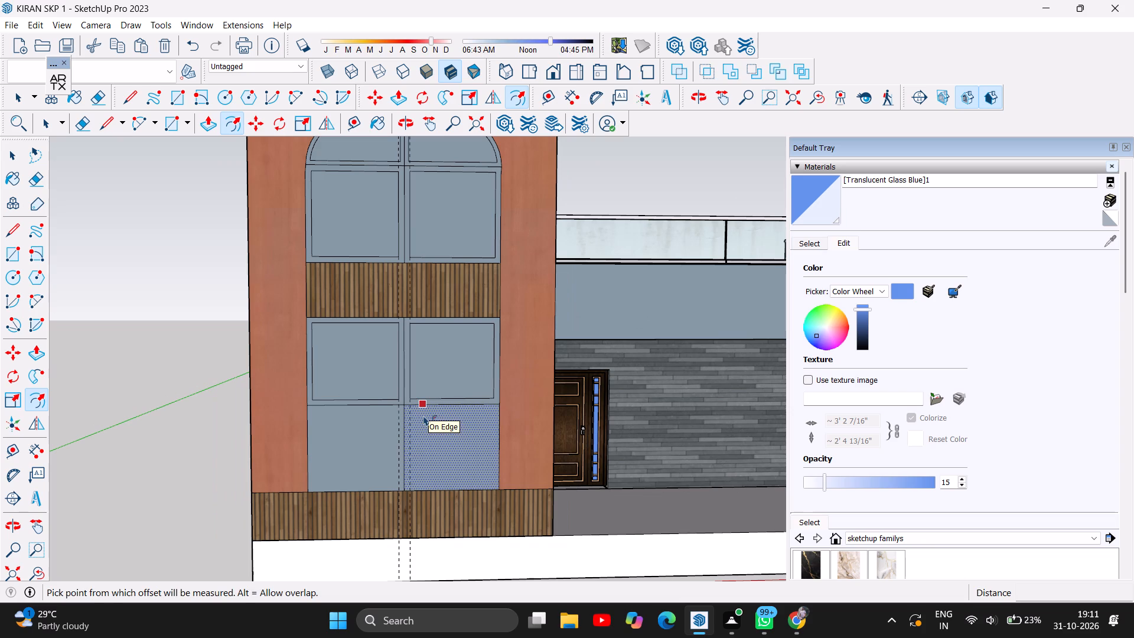
pyautogui.scroll(-4, 573, 371)
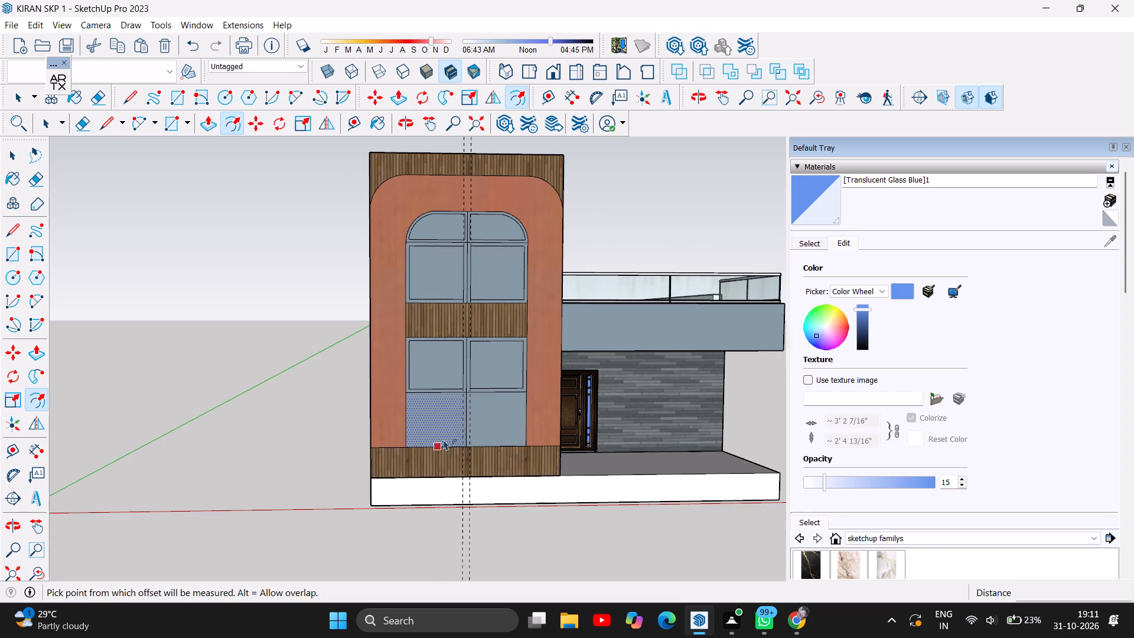
pyautogui.scroll(5, 460, 432)
pyautogui.scroll(2, 491, 395)
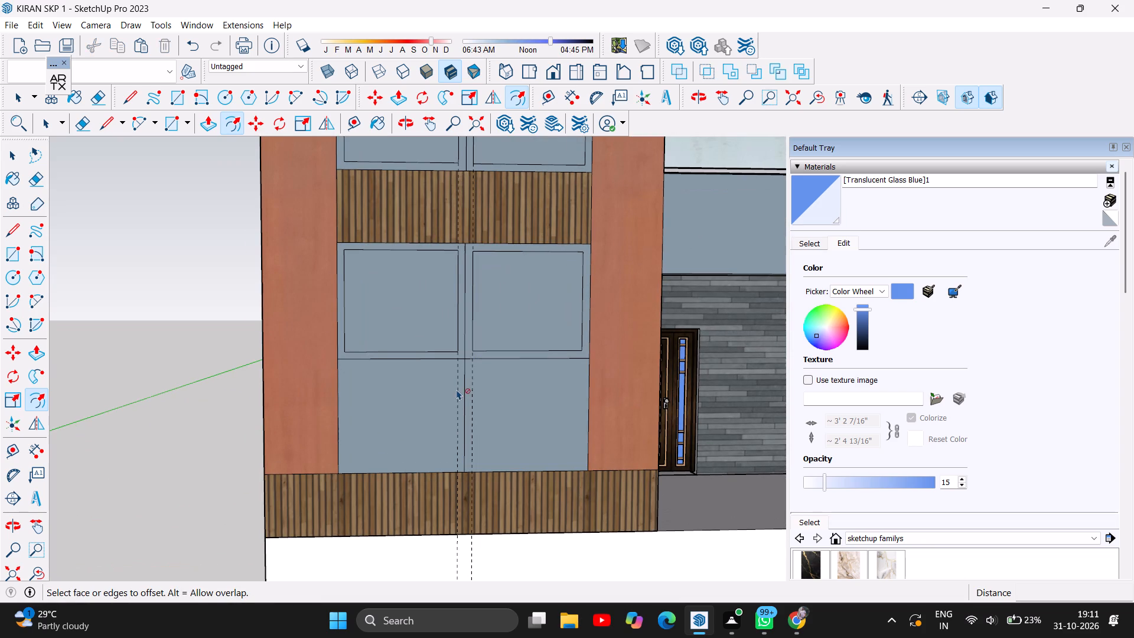
pyautogui.scroll(3, 457, 390)
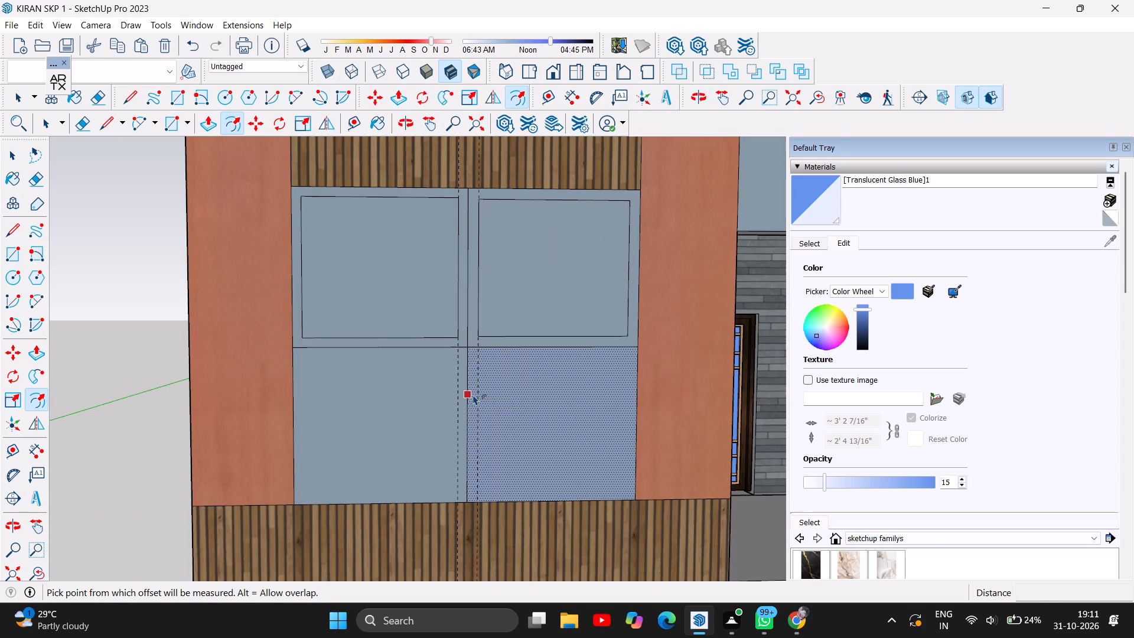
pyautogui.click(473, 395)
pyautogui.click(477, 392)
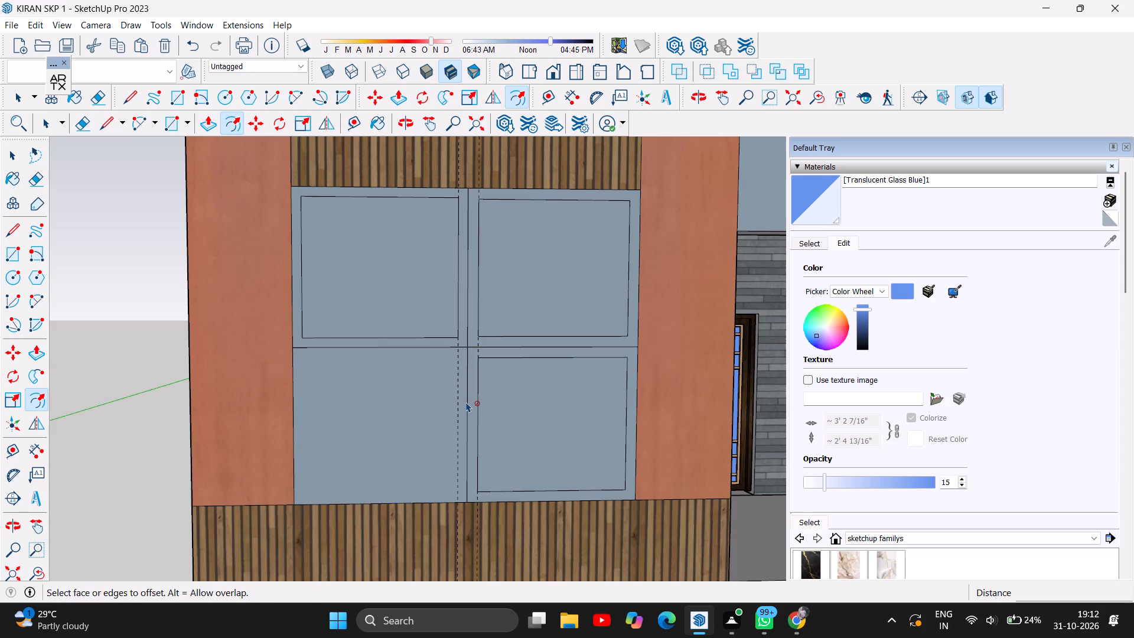
pyautogui.click(465, 401)
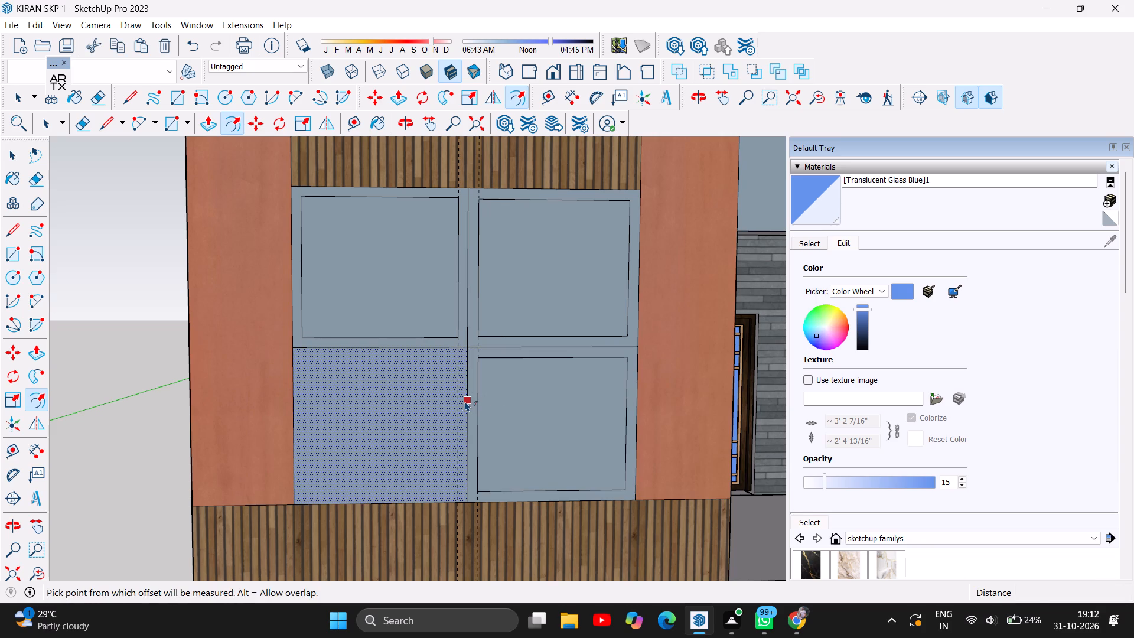
pyautogui.click(458, 401)
# Delete all guide lines from the model.
pyautogui.scroll(-5, 384, 429)
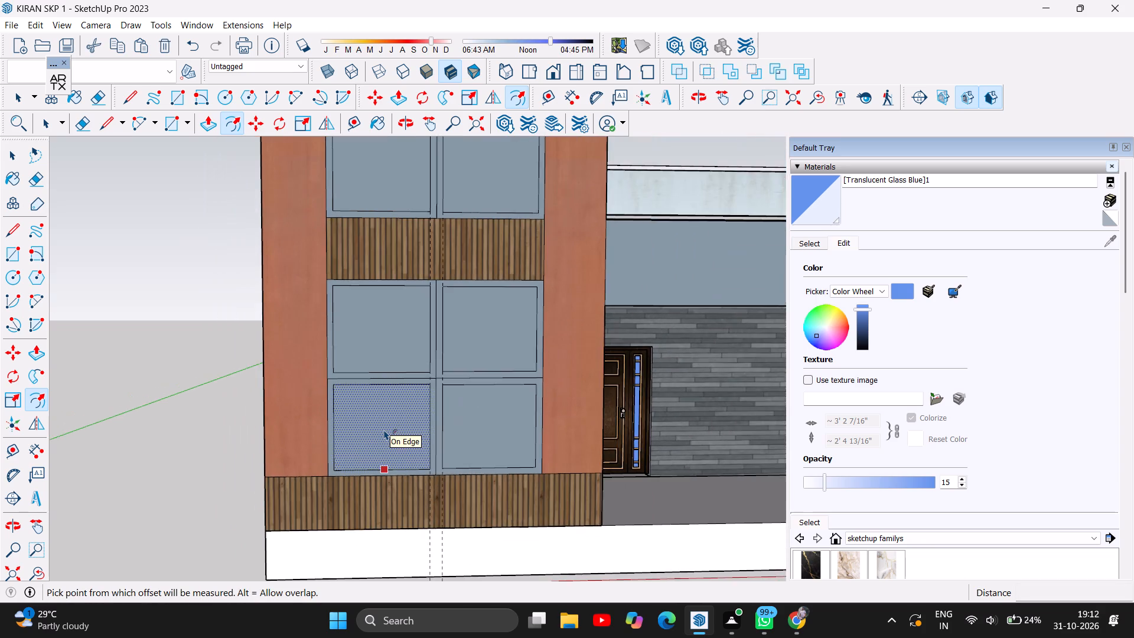
pyautogui.scroll(-4, 384, 429)
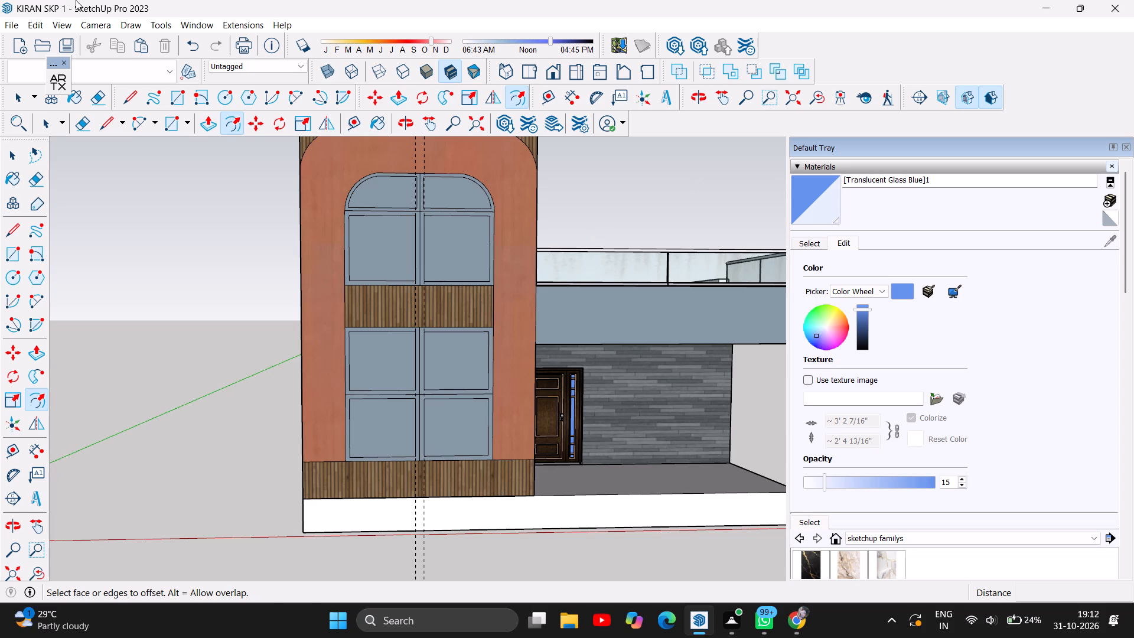
pyautogui.click(32, 27)
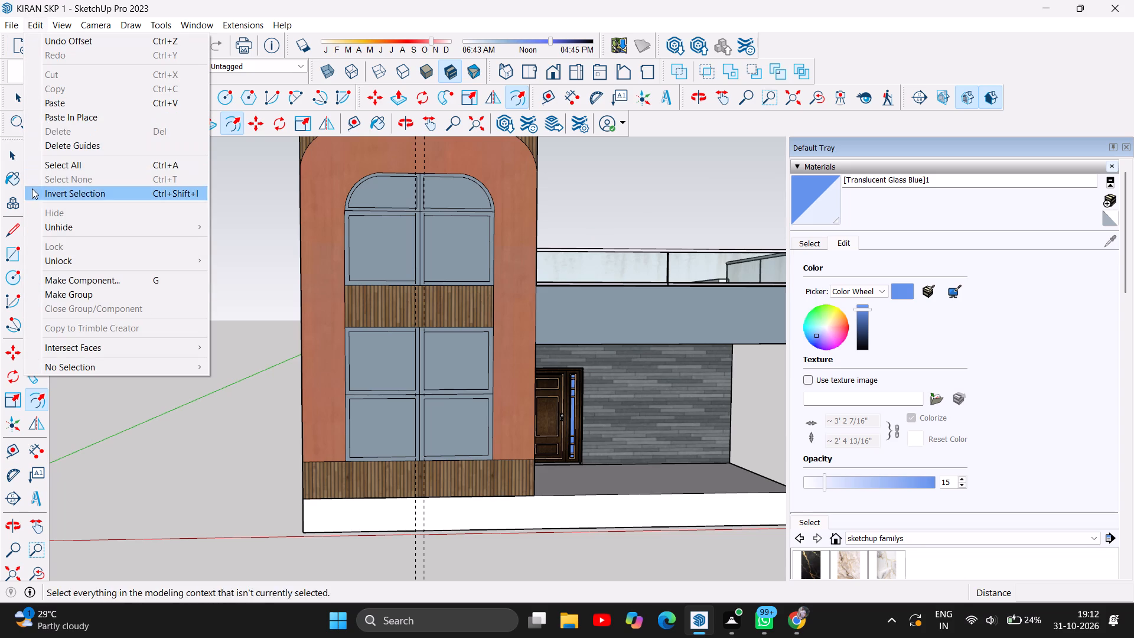
pyautogui.click(54, 149)
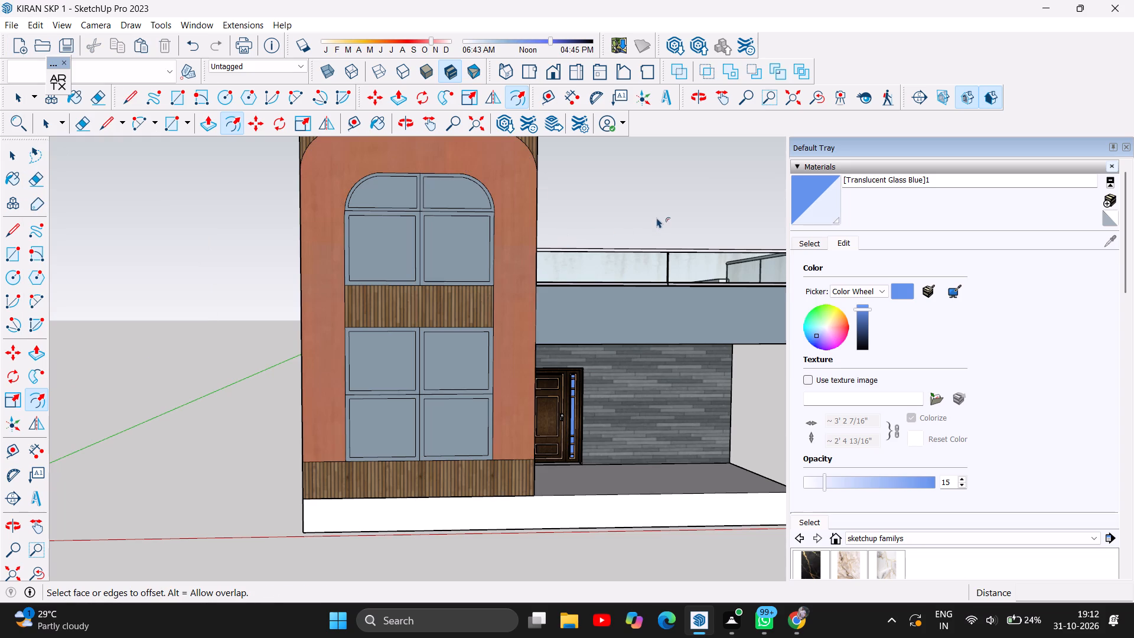
# Paint the frames around the lower window's four panes with the pale lavender-grey in-model material.
pyautogui.scroll(2, 660, 214)
pyautogui.scroll(1, 590, 242)
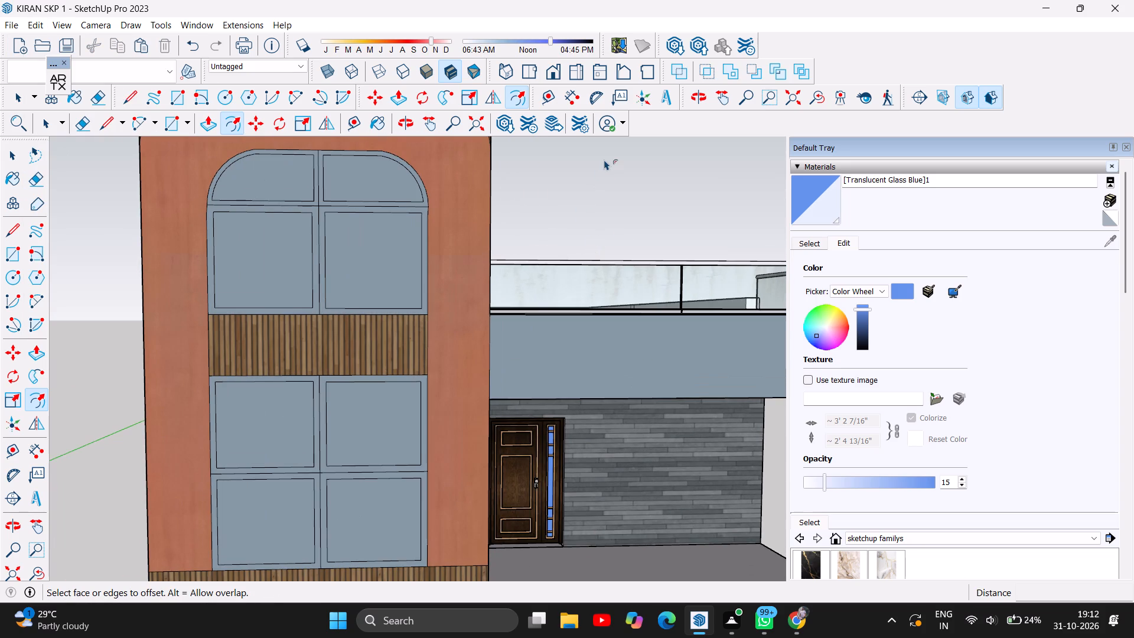
pyautogui.scroll(-1, 604, 159)
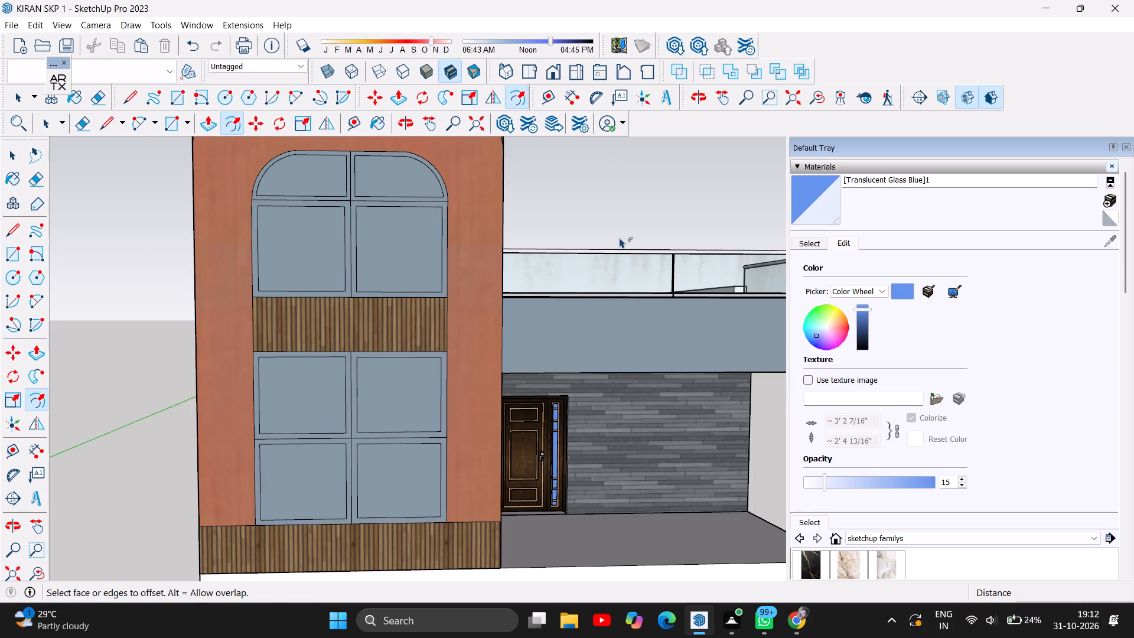
pyautogui.scroll(2, 337, 434)
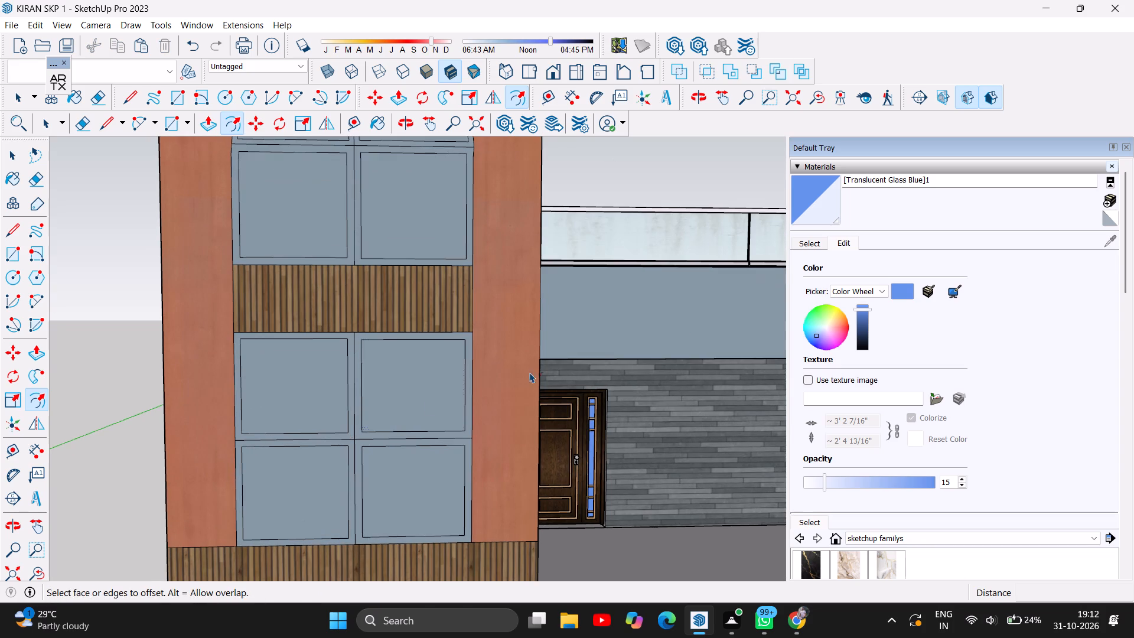
pyautogui.click(816, 249)
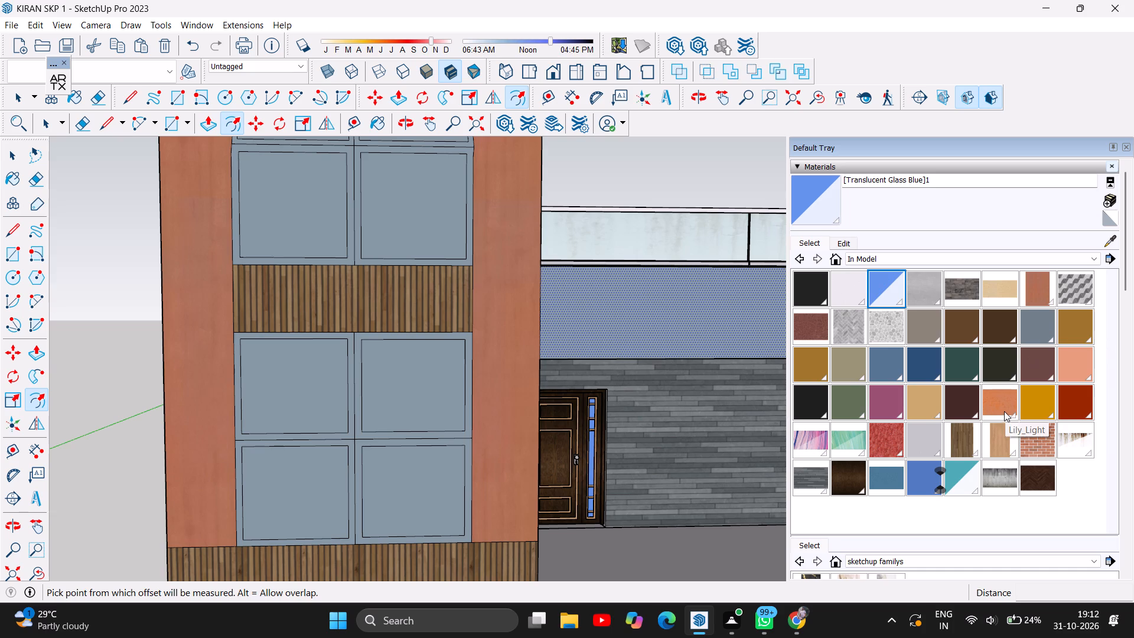
pyautogui.click(927, 455)
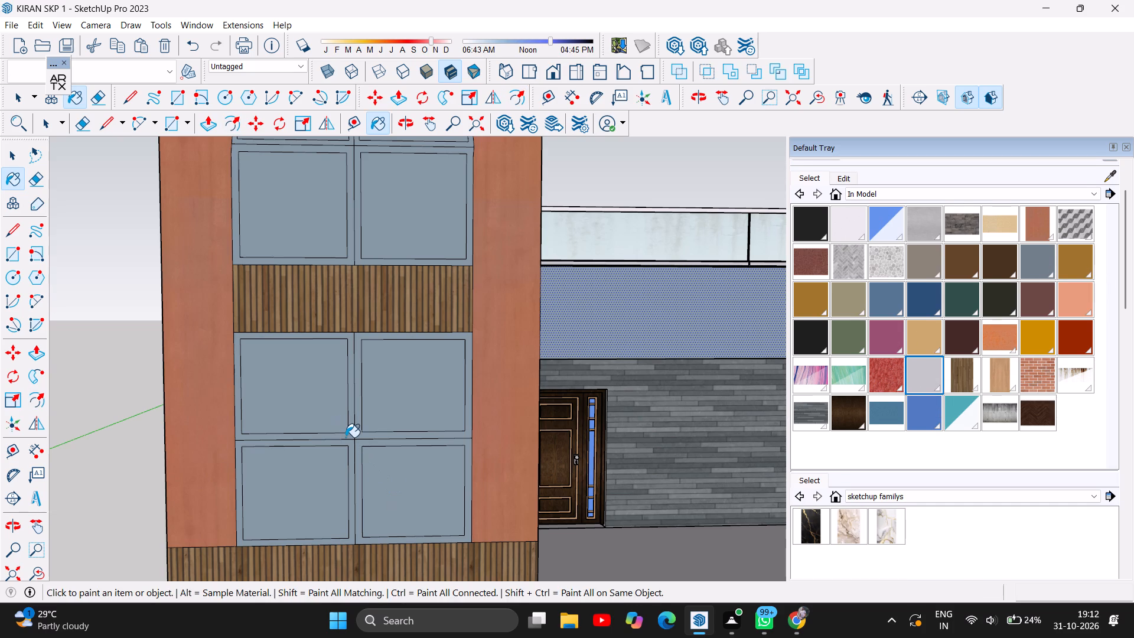
pyautogui.click(346, 437)
pyautogui.click(359, 422)
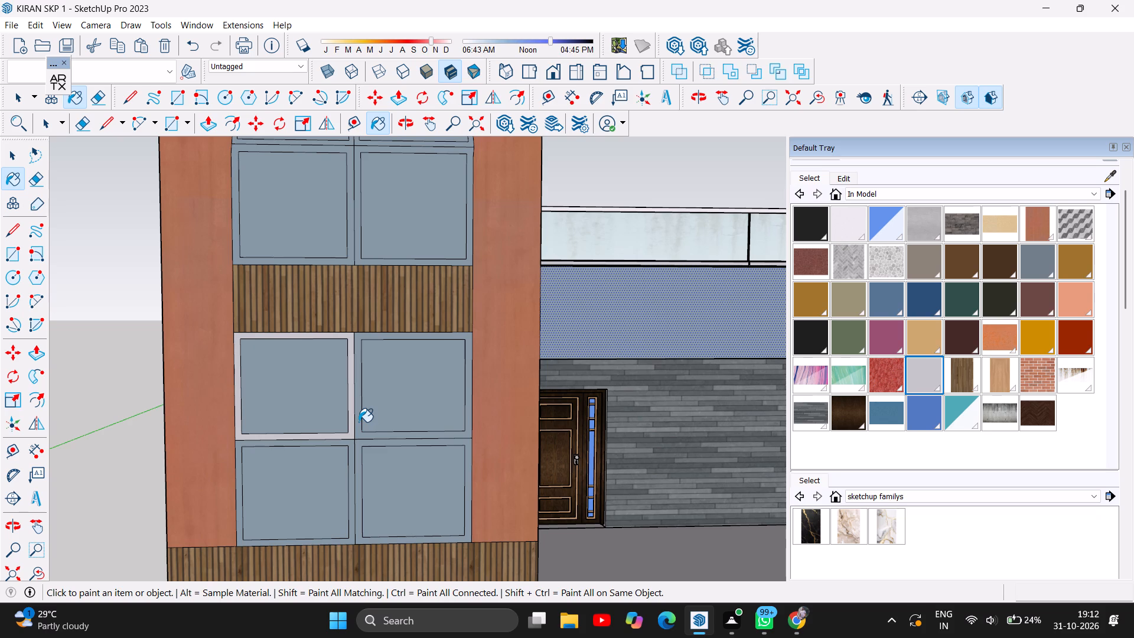
pyautogui.click(349, 449)
pyautogui.click(350, 445)
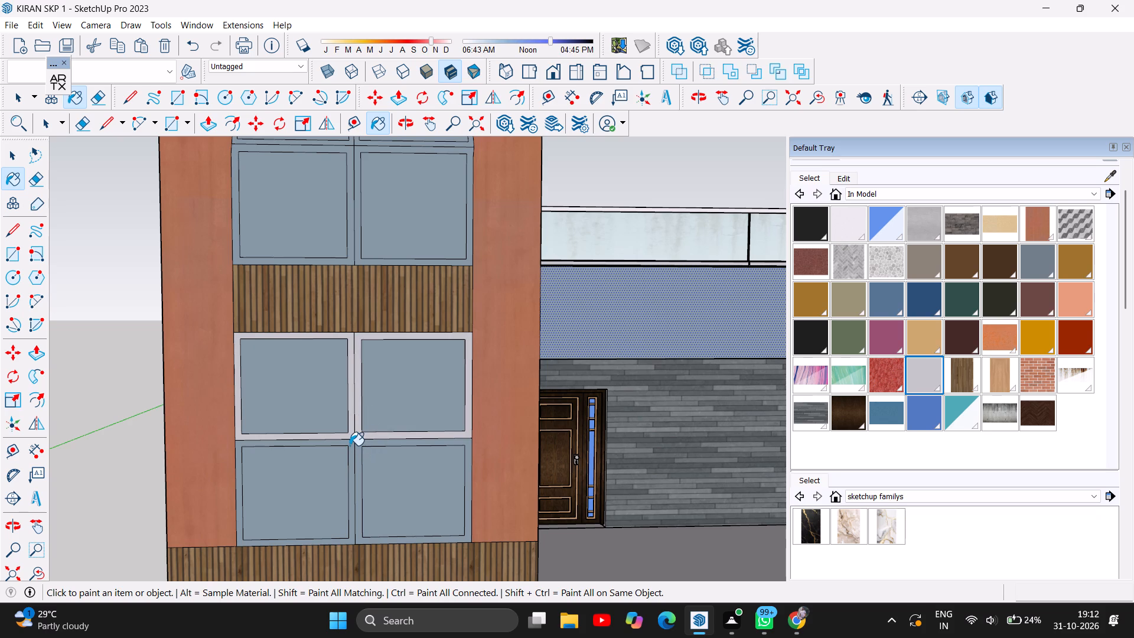
pyautogui.click(360, 447)
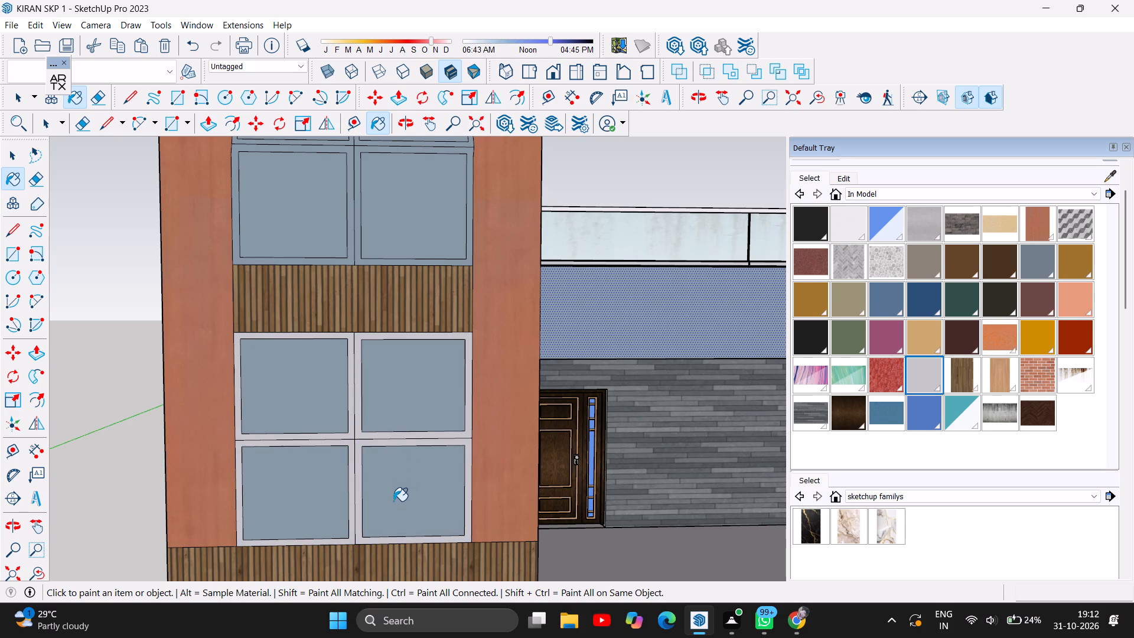
# Paint the frames around the upper window's two rectangular and two curved panes with the same pale lavender-grey material.
pyautogui.scroll(-1, 393, 501)
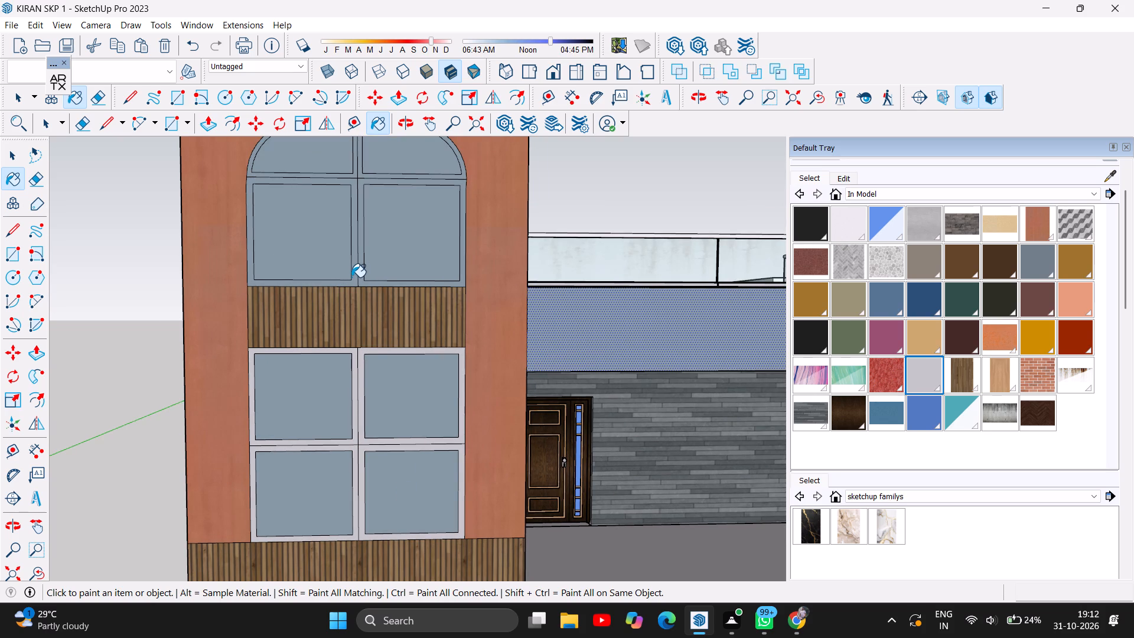
pyautogui.click(351, 277)
pyautogui.click(356, 275)
pyautogui.click(360, 273)
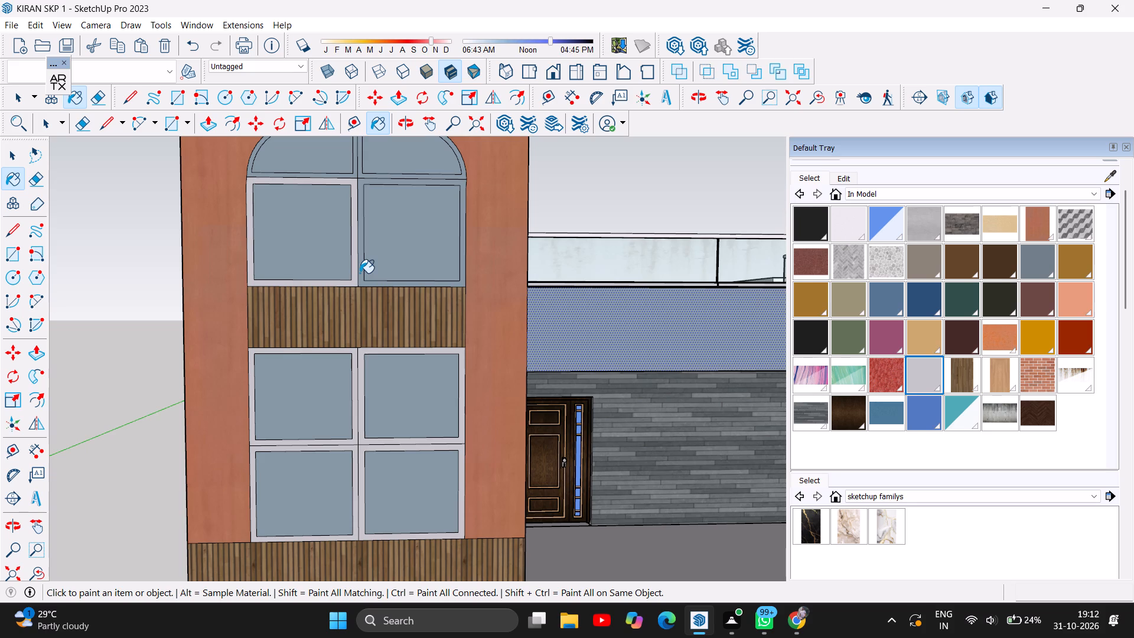
pyautogui.scroll(-5, 357, 455)
pyautogui.scroll(3, 350, 265)
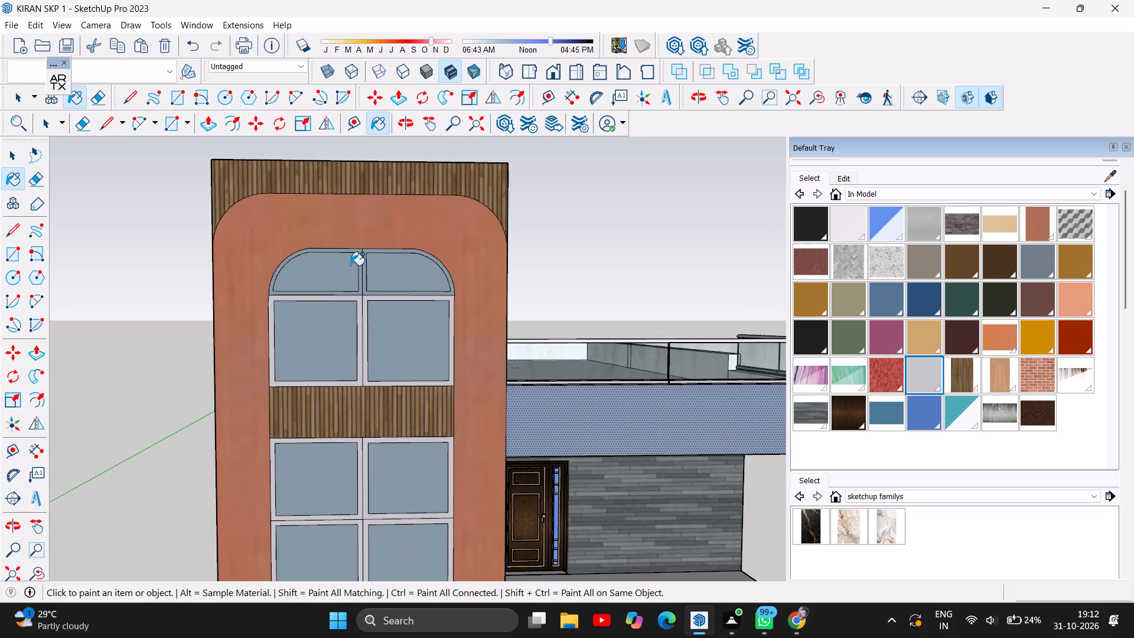
pyautogui.scroll(1, 350, 265)
pyautogui.click(361, 271)
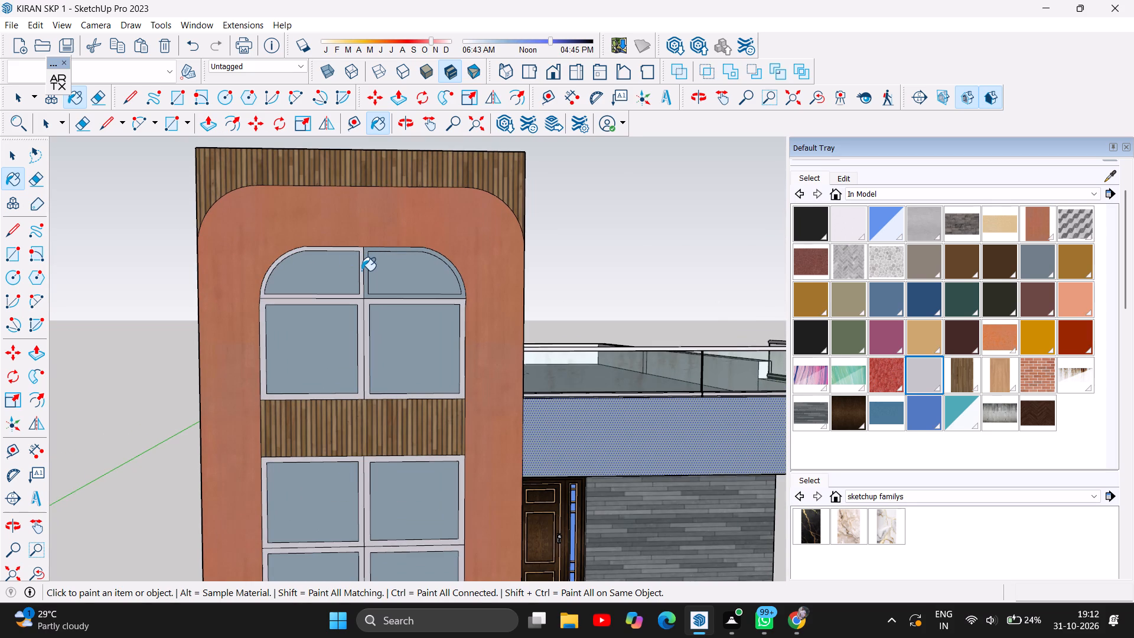
pyautogui.click(366, 270)
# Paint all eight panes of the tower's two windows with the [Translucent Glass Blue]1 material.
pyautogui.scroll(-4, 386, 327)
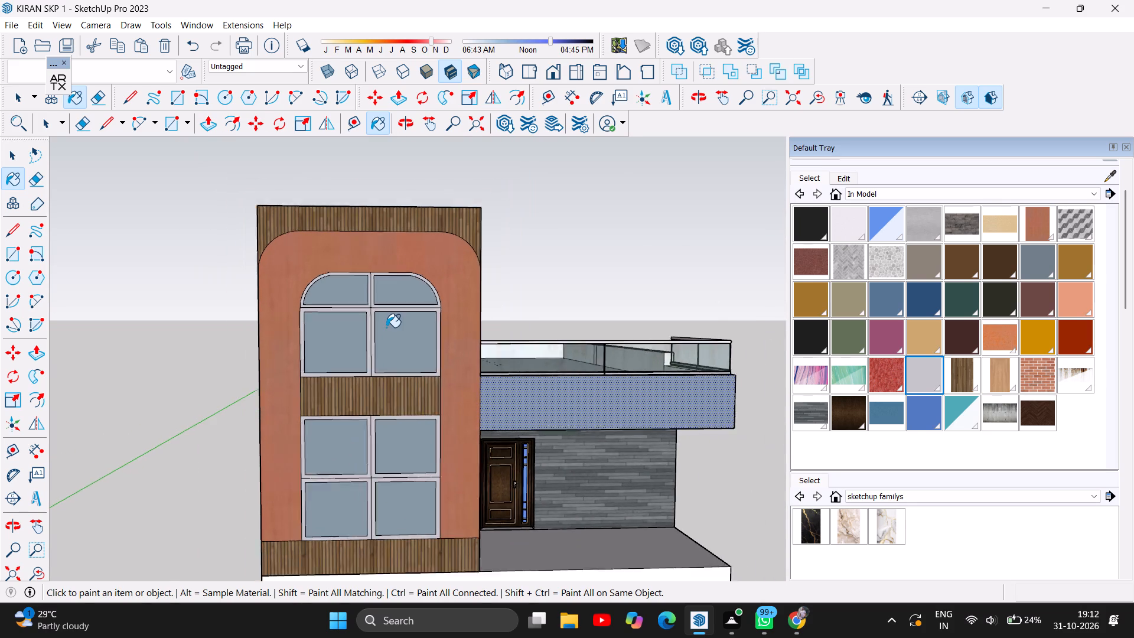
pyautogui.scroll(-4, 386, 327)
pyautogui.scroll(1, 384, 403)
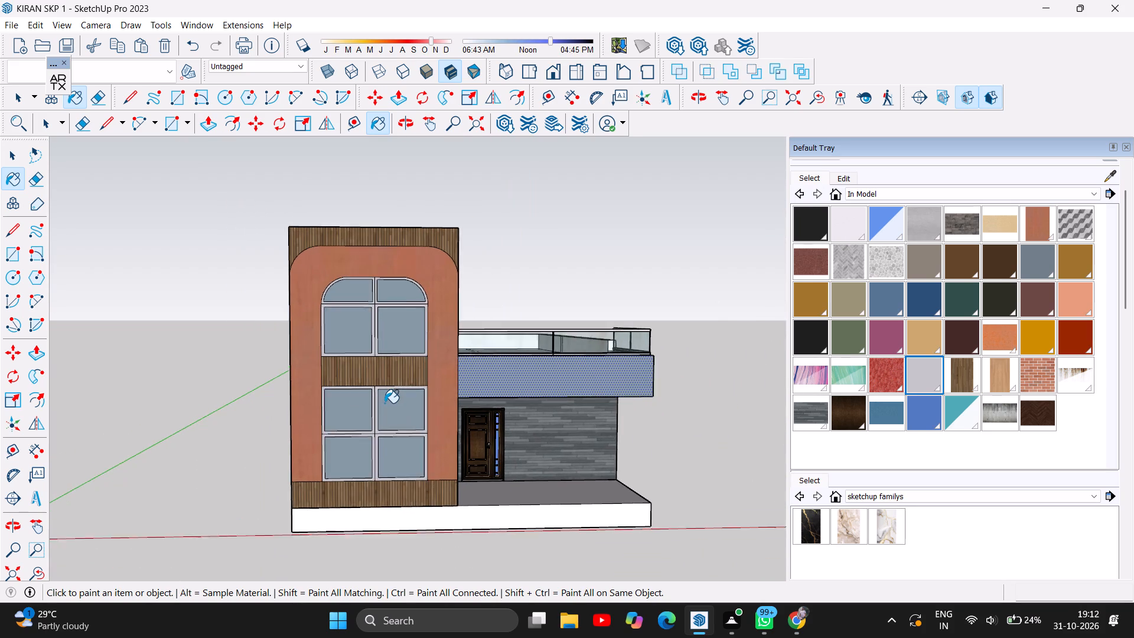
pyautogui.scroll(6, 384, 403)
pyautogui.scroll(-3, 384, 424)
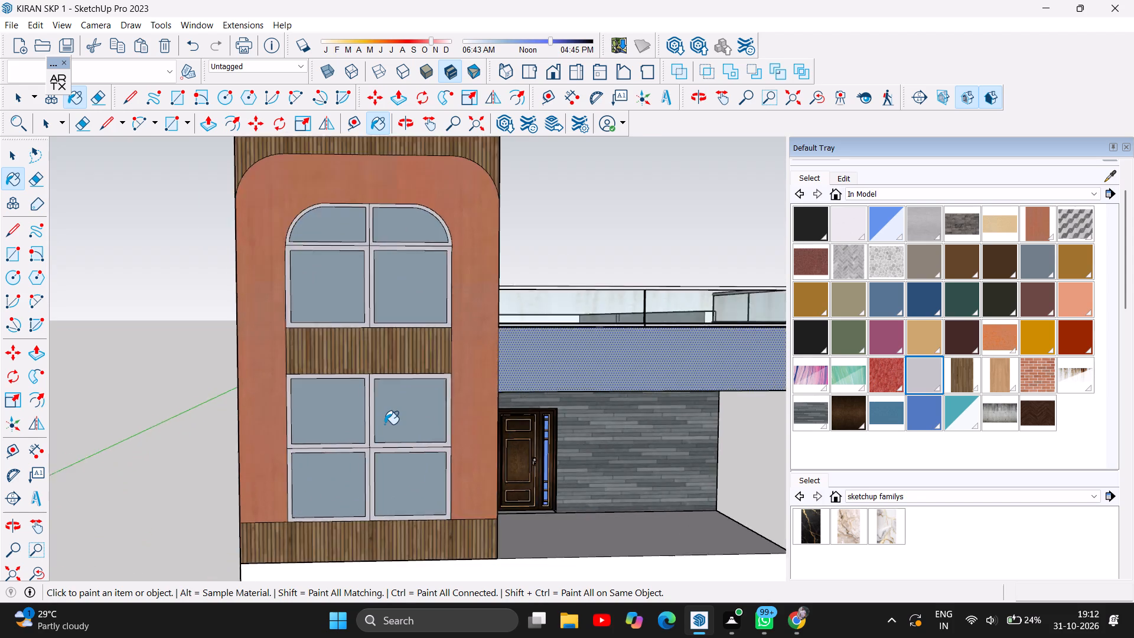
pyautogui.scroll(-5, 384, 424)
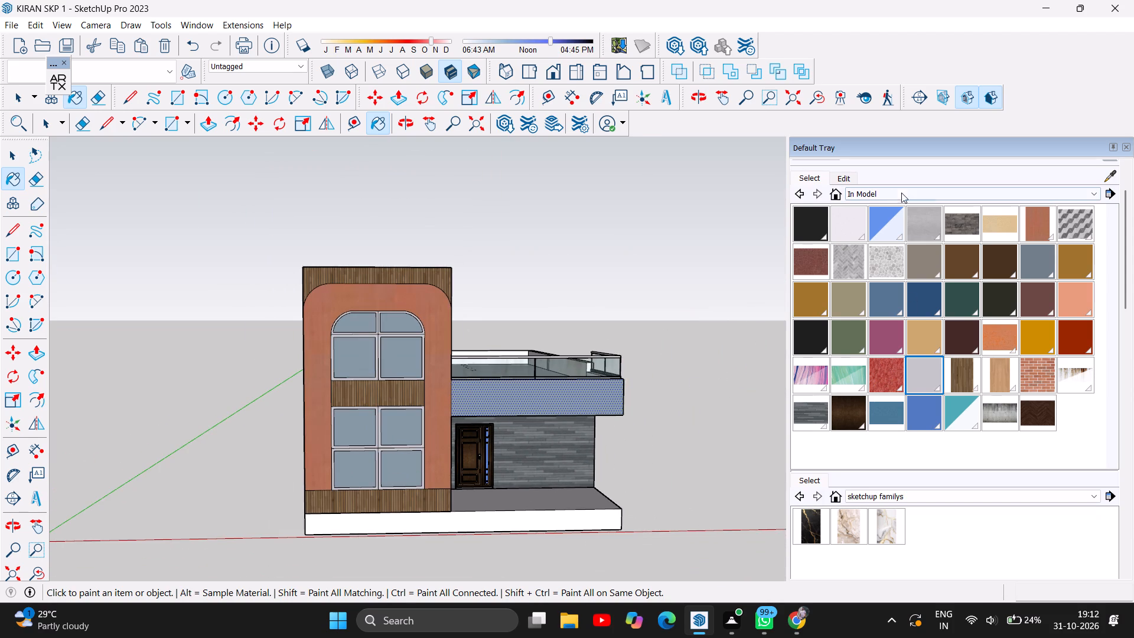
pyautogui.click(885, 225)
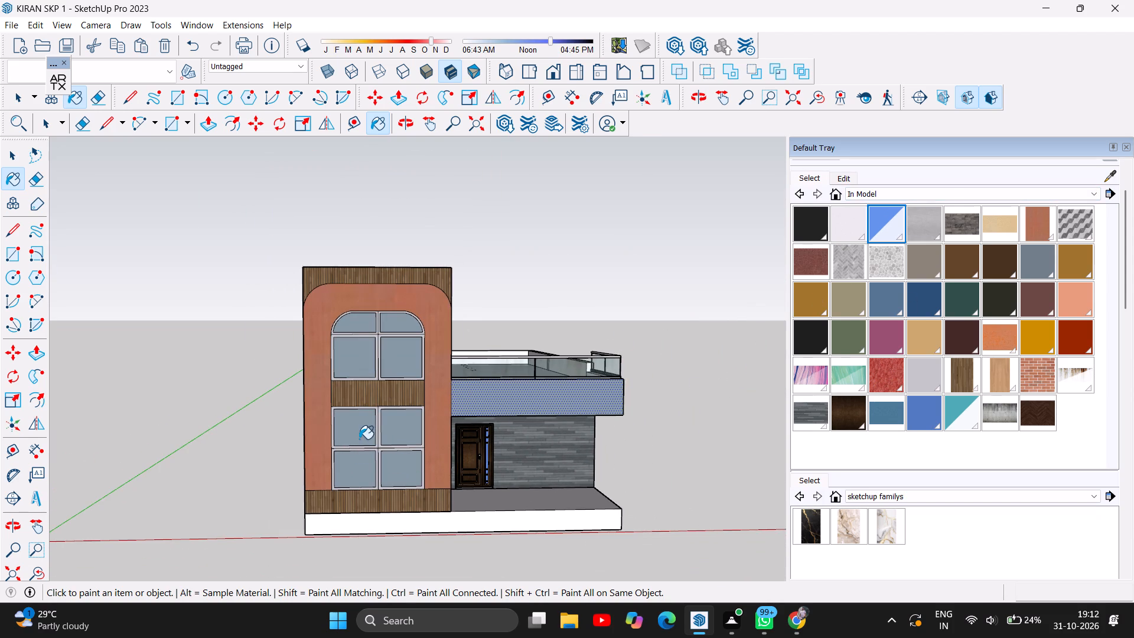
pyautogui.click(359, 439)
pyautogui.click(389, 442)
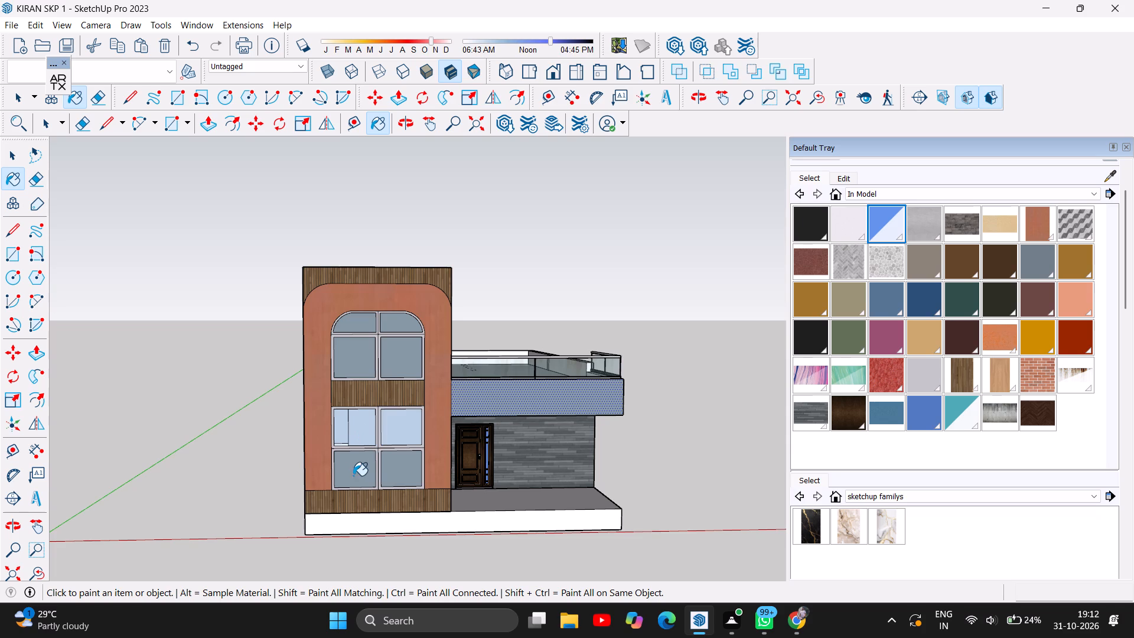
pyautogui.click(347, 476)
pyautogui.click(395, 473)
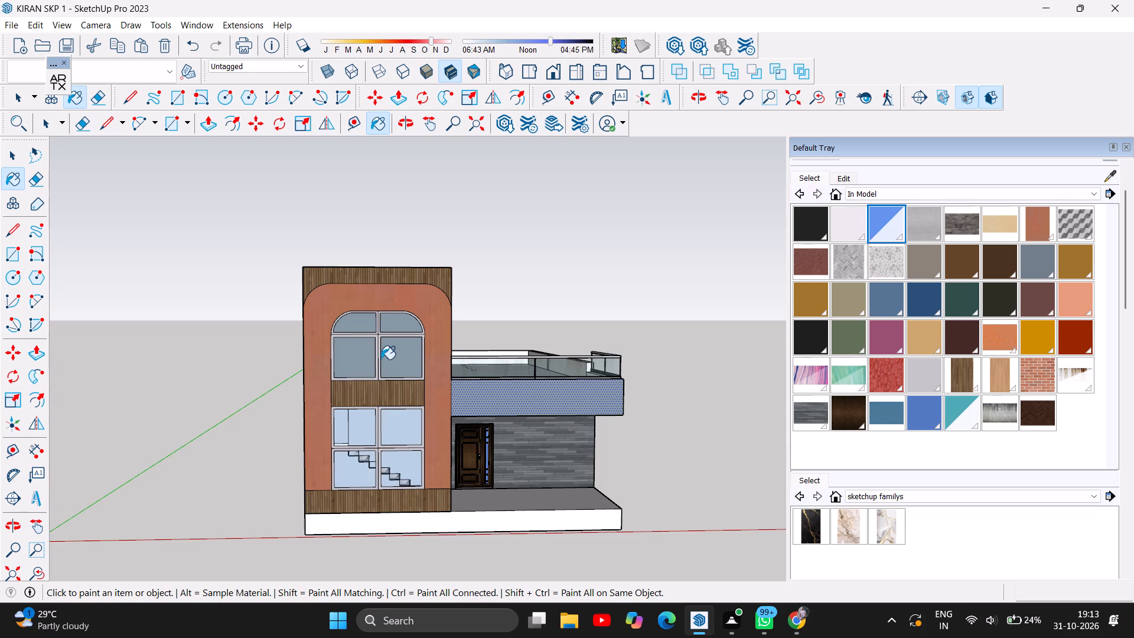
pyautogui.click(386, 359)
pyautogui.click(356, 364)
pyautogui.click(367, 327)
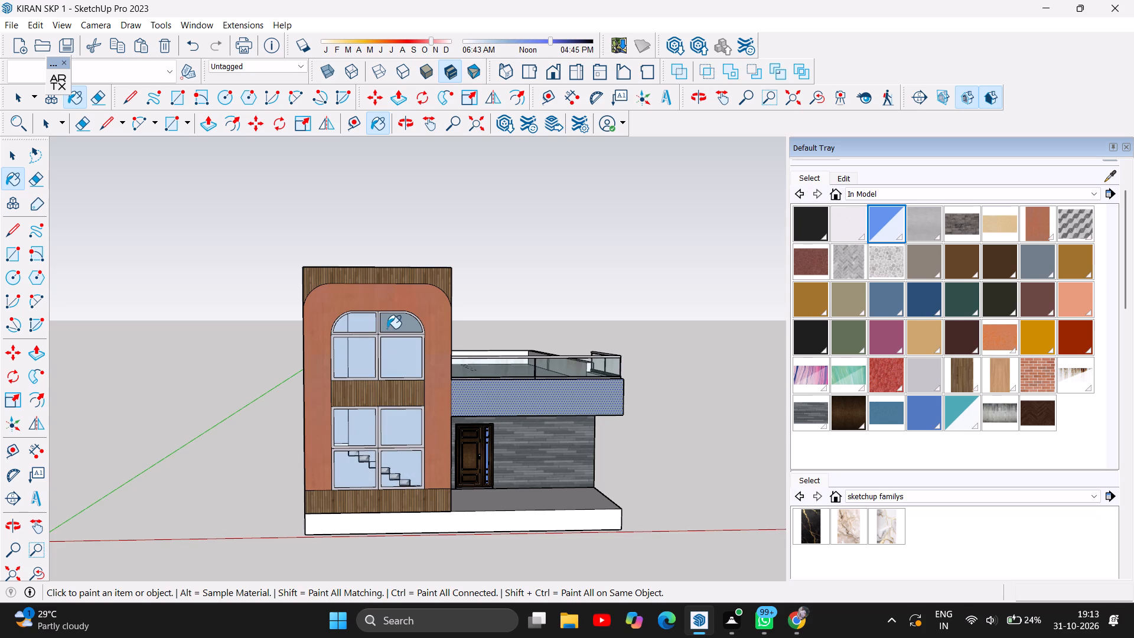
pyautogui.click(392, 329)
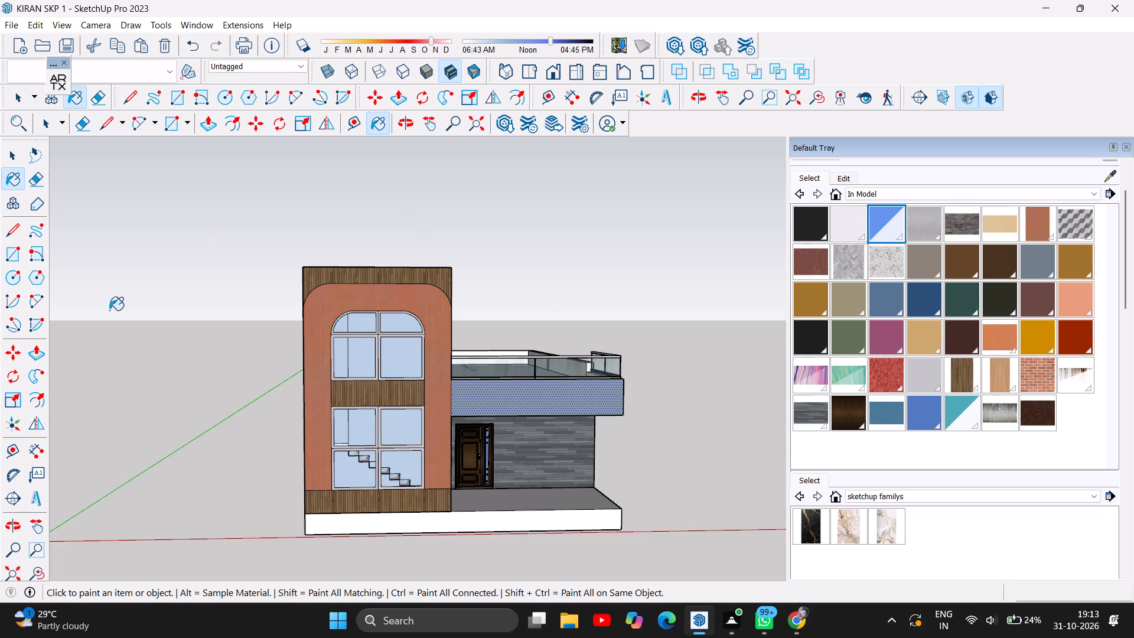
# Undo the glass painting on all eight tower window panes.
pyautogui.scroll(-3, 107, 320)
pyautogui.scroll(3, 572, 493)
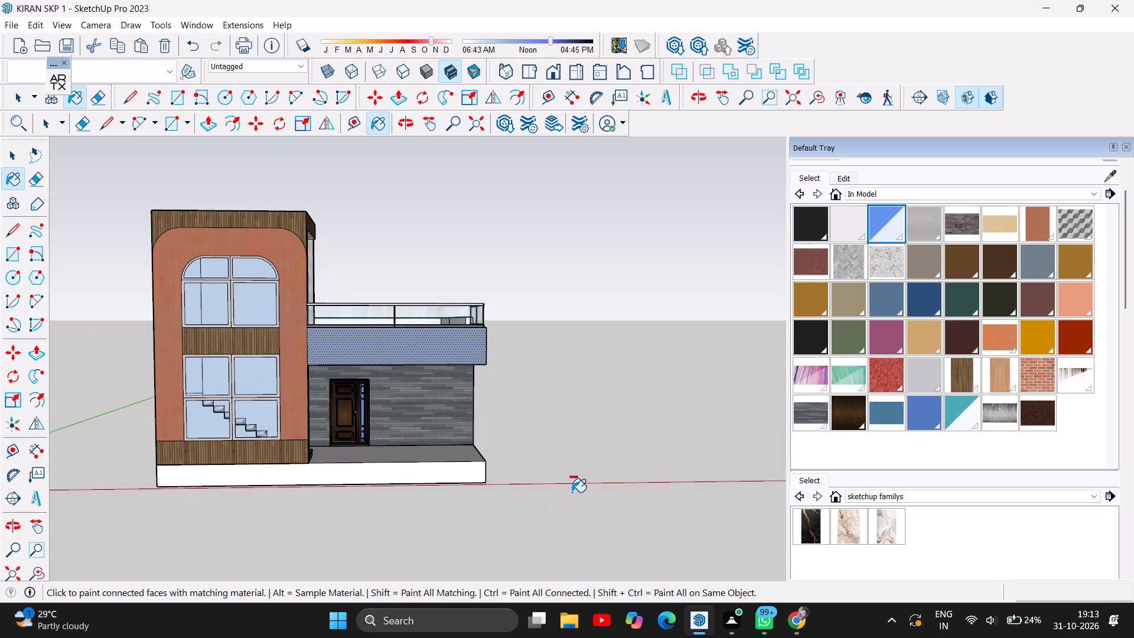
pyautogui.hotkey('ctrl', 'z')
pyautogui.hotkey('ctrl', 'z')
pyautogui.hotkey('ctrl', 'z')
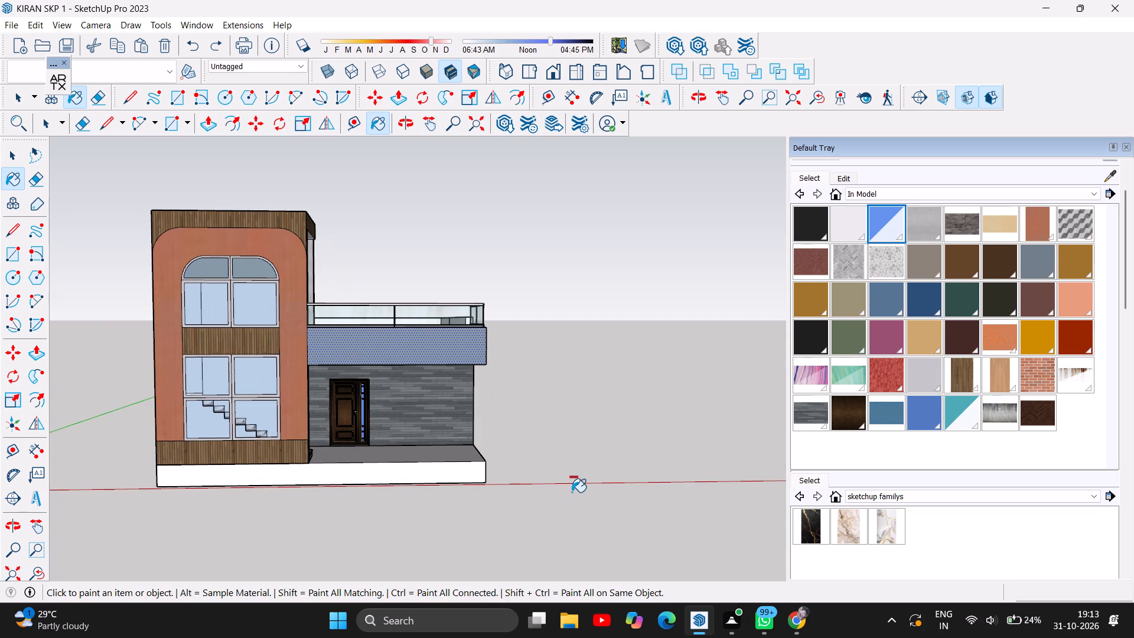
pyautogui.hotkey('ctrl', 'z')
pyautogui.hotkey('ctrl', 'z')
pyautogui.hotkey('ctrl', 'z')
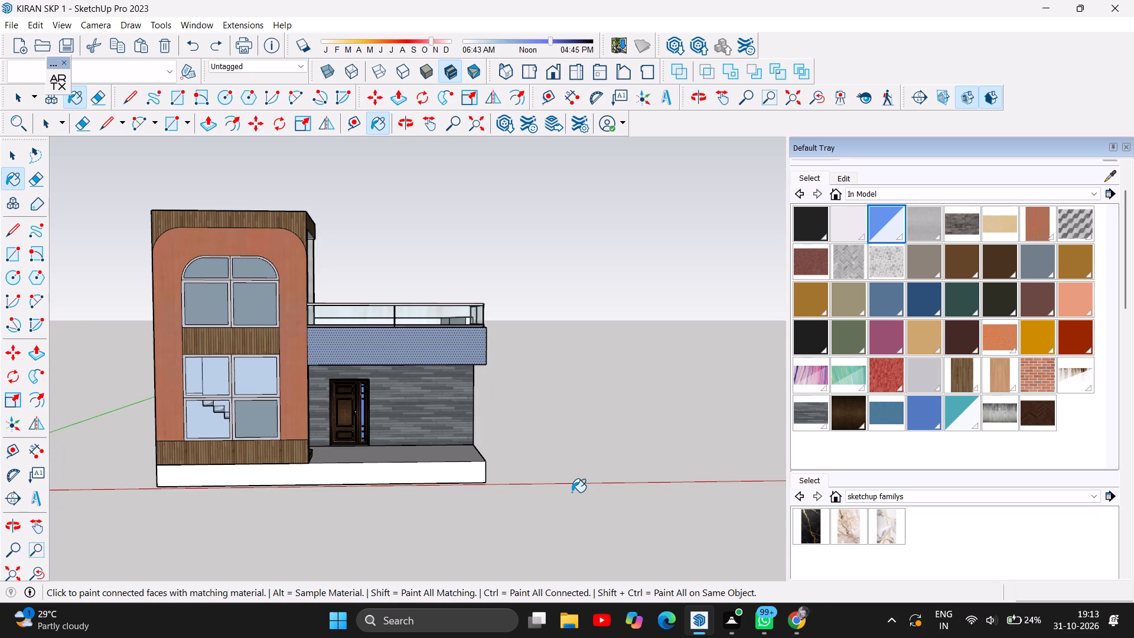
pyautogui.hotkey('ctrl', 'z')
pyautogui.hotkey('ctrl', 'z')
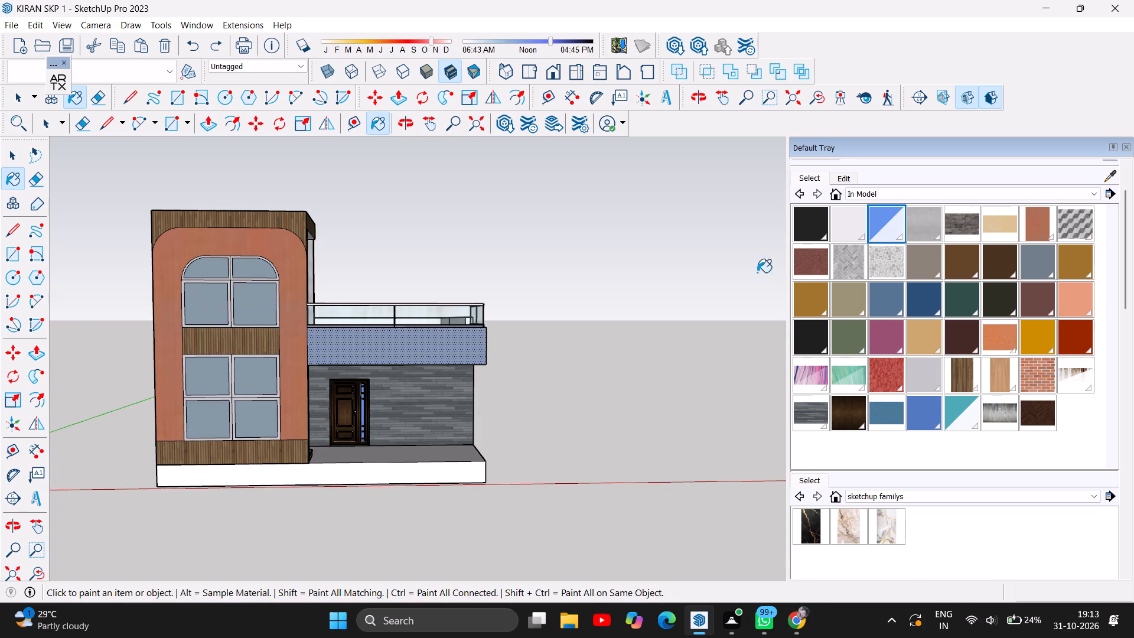
# Set the [Translucent Glass Blue]1 material's opacity to 35 and paint all eight tower window panes with it.
pyautogui.click(845, 175)
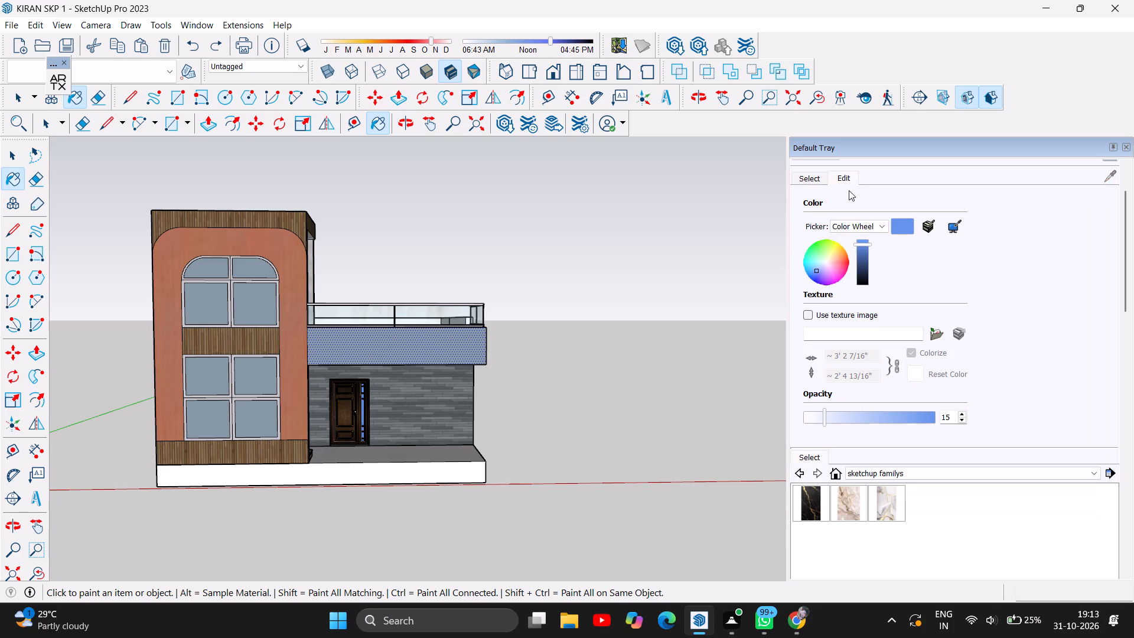
pyautogui.click(849, 421)
pyautogui.click(244, 385)
pyautogui.click(221, 388)
pyautogui.click(215, 424)
pyautogui.click(245, 424)
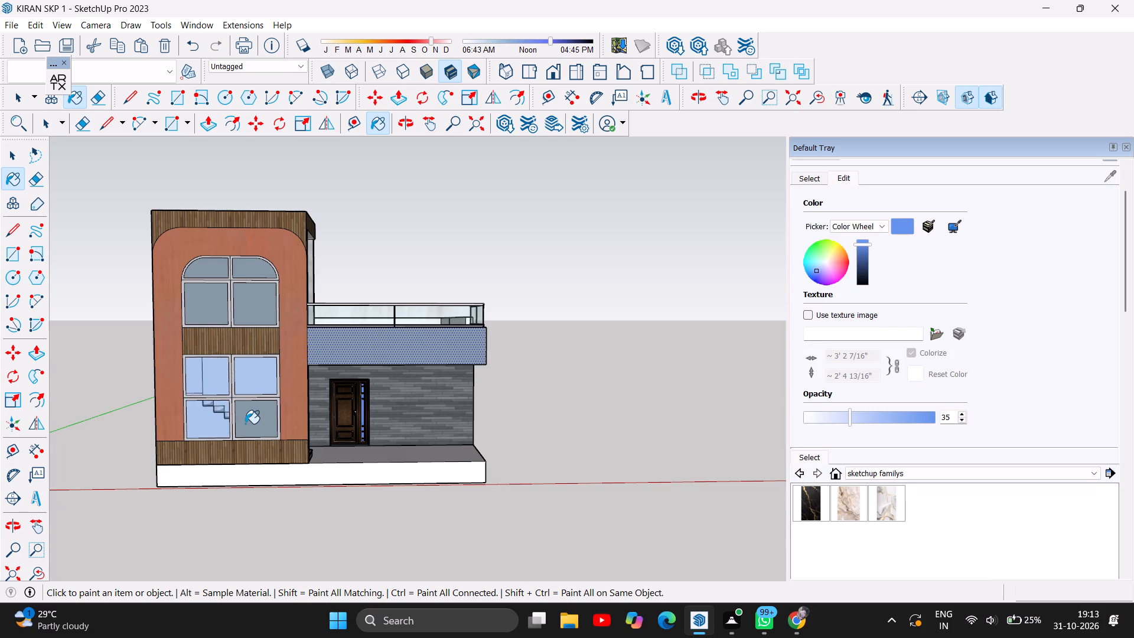
pyautogui.click(250, 316)
pyautogui.click(205, 313)
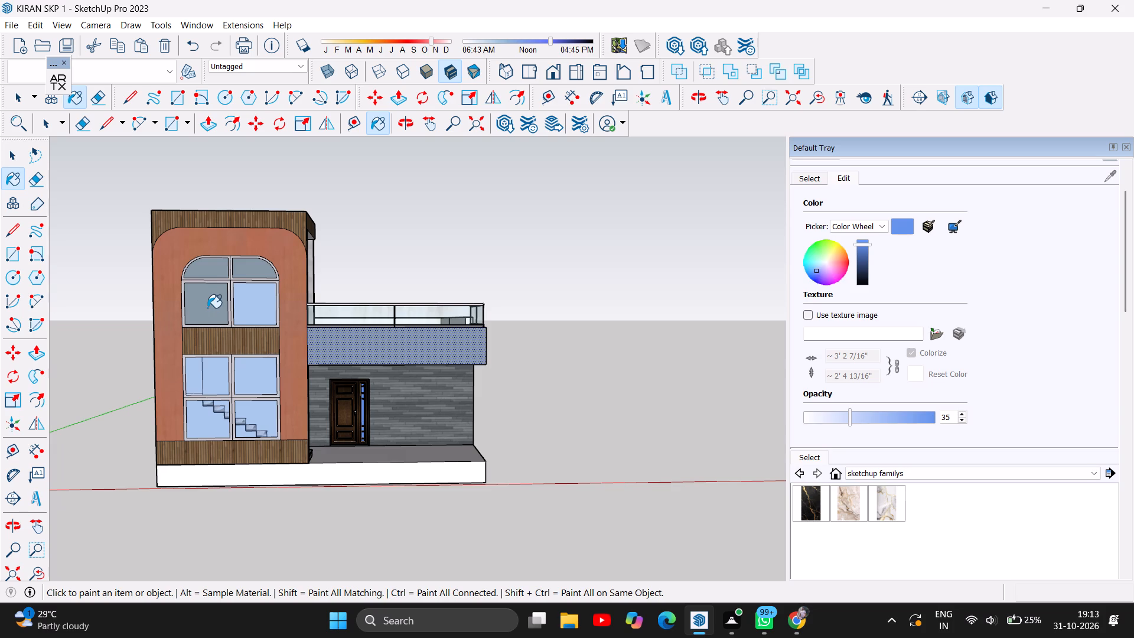
pyautogui.click(212, 266)
pyautogui.click(238, 272)
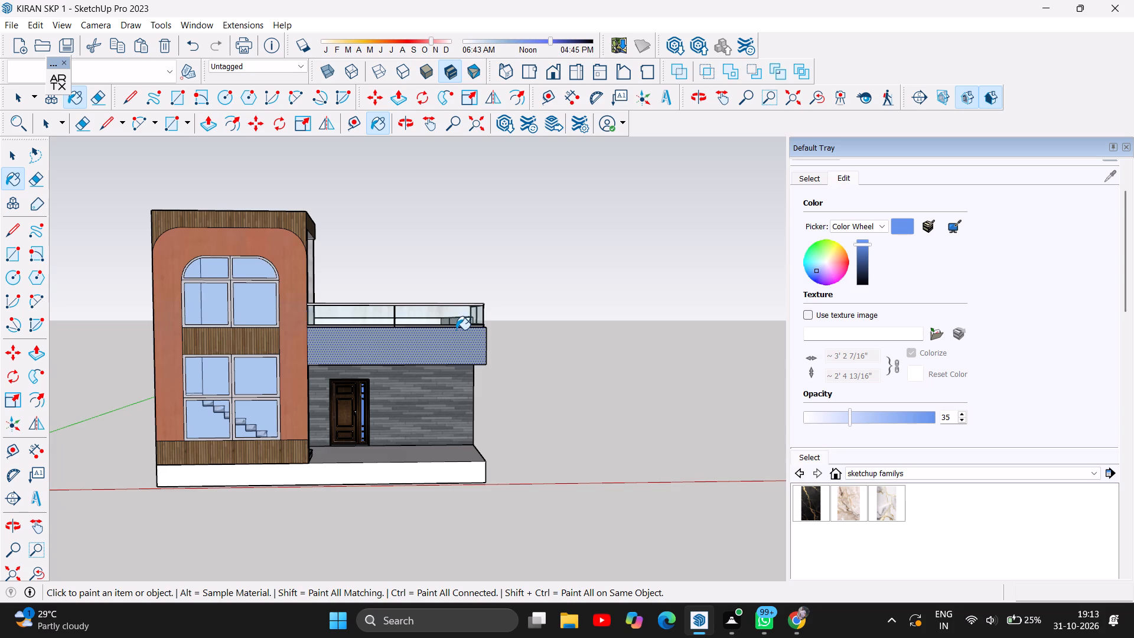
# Examine the painted tower windows, wood slat bands and front facade up close and from several angles.
pyautogui.scroll(-4, 394, 405)
pyautogui.scroll(1, 620, 440)
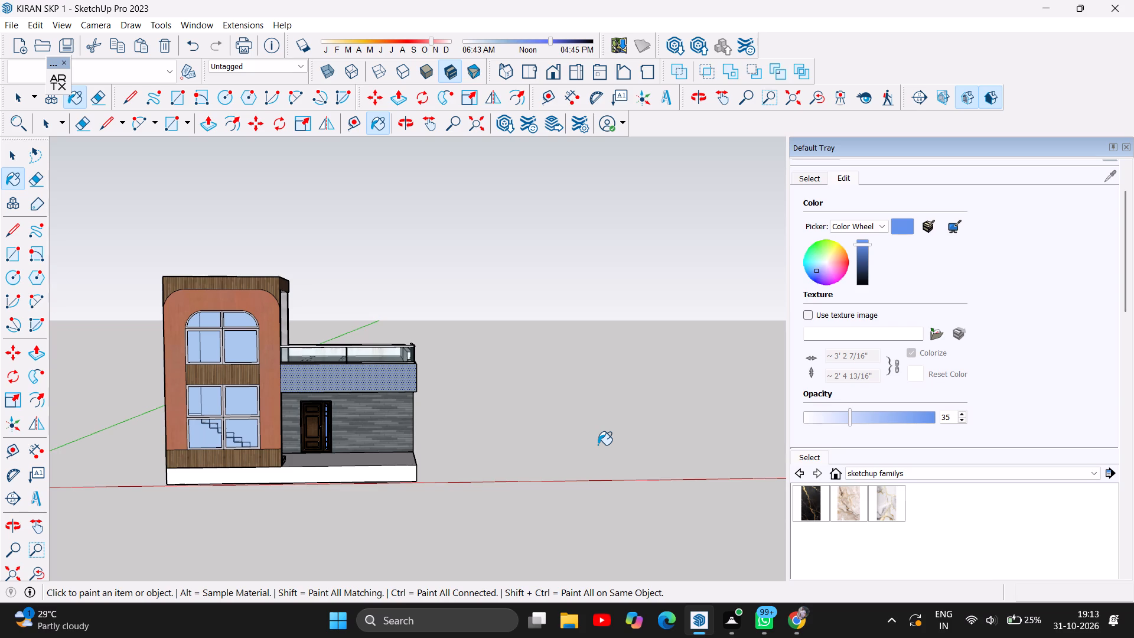
pyautogui.click(12, 156)
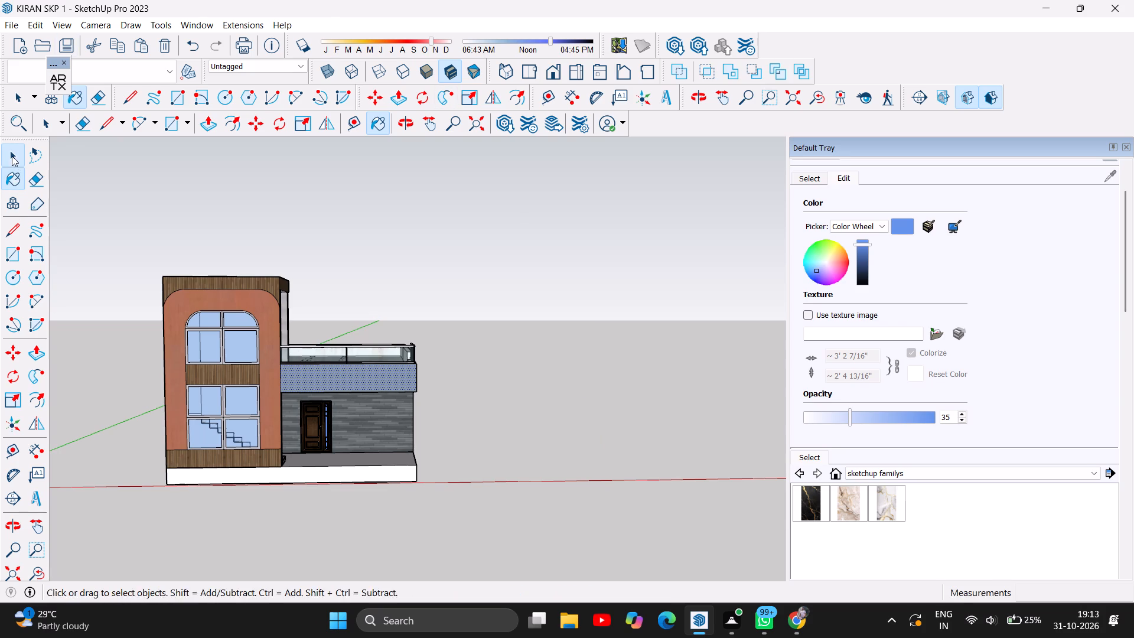
pyautogui.click(403, 119)
pyautogui.moveTo(353, 257); pyautogui.dragTo(400, 289)
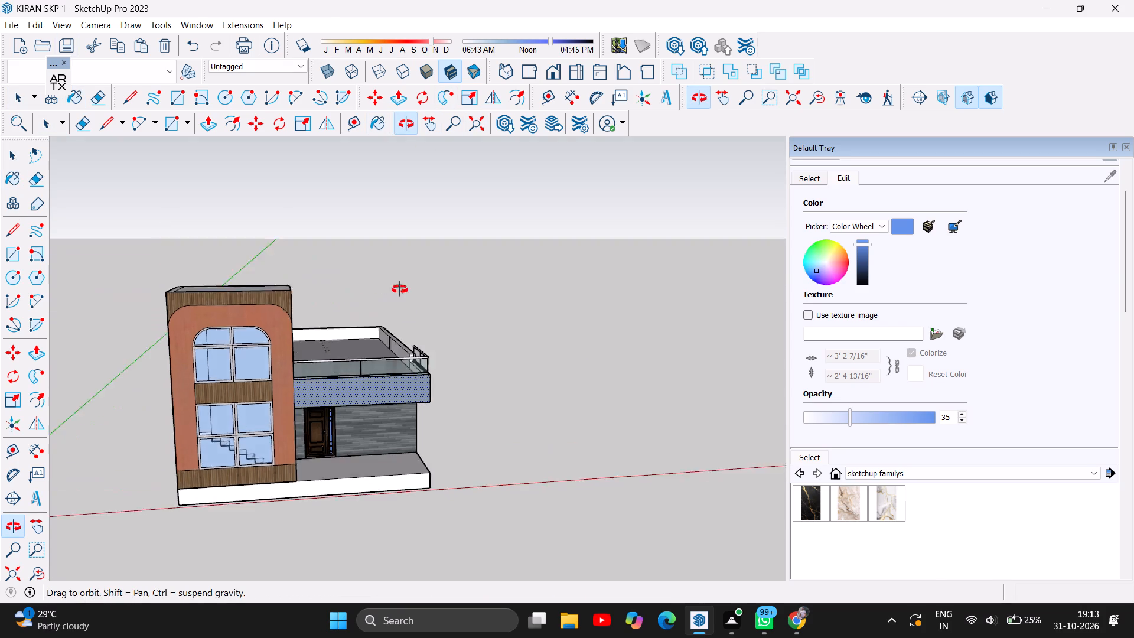
pyautogui.moveTo(400, 289); pyautogui.dragTo(172, 320)
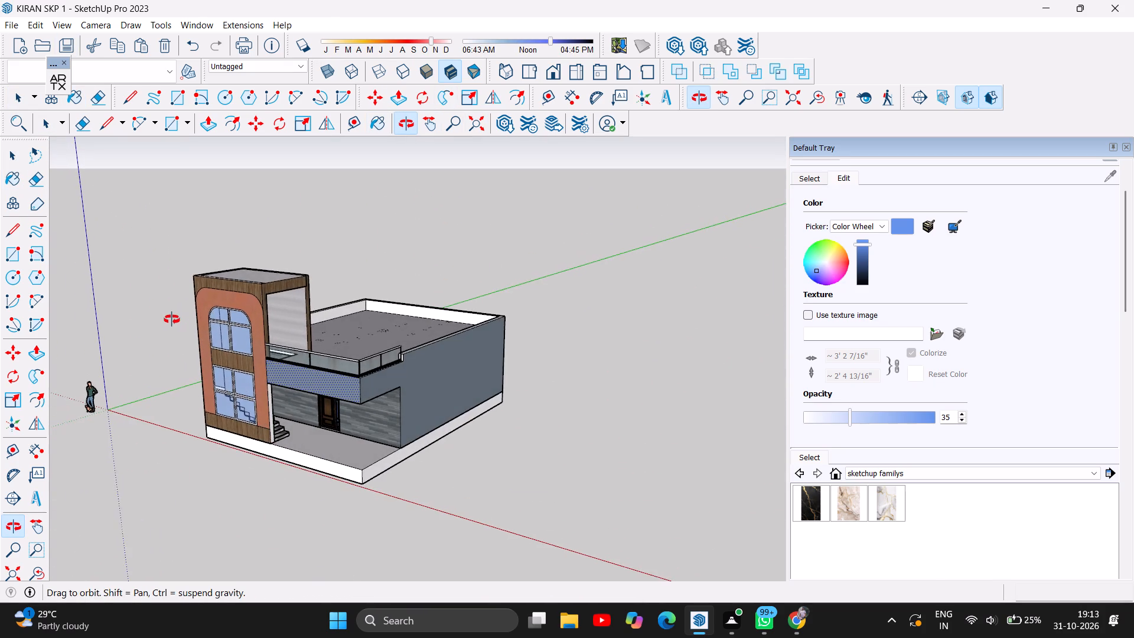
pyautogui.scroll(5, 260, 374)
pyautogui.moveTo(195, 407); pyautogui.dragTo(434, 338)
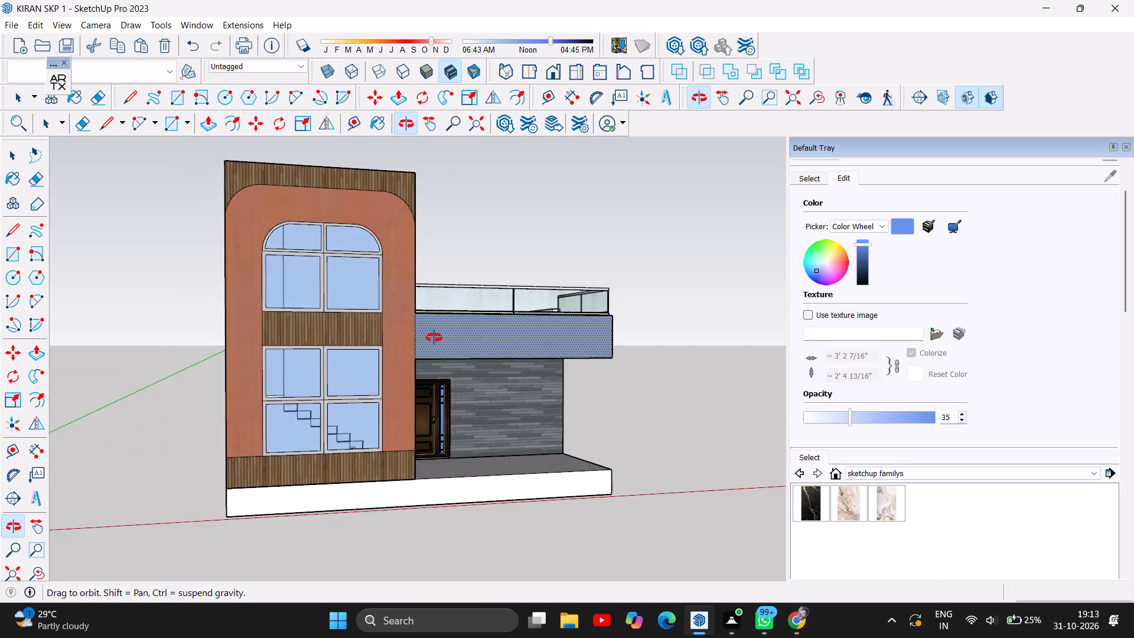
pyautogui.moveTo(434, 338); pyautogui.dragTo(549, 398)
pyautogui.scroll(8, 456, 344)
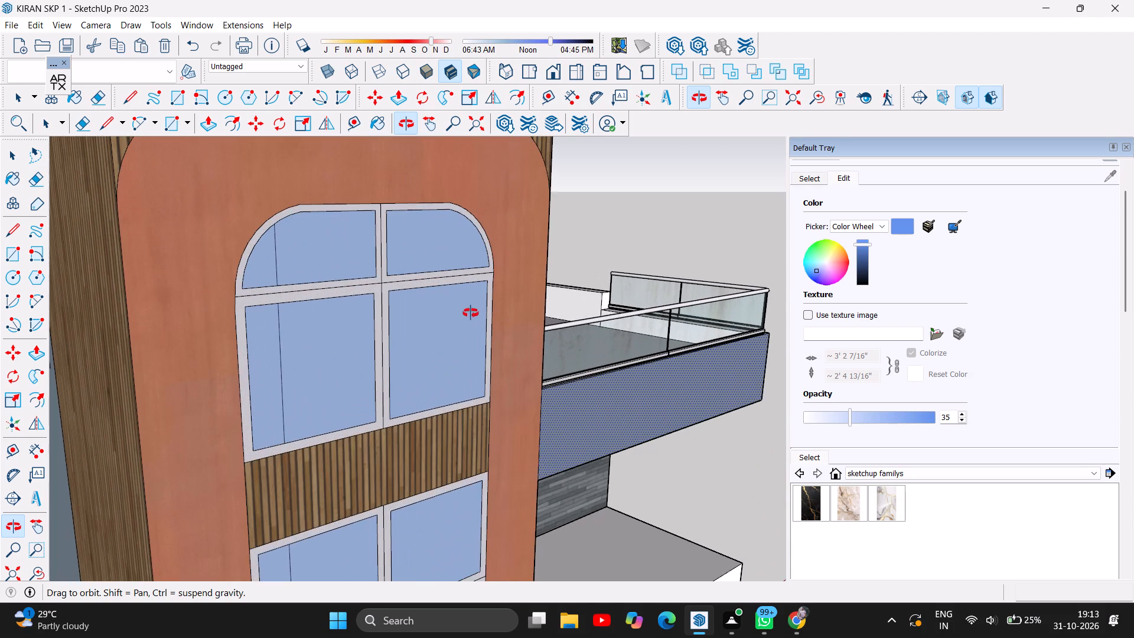
pyautogui.scroll(2, 451, 292)
pyautogui.moveTo(474, 317); pyautogui.dragTo(271, 334)
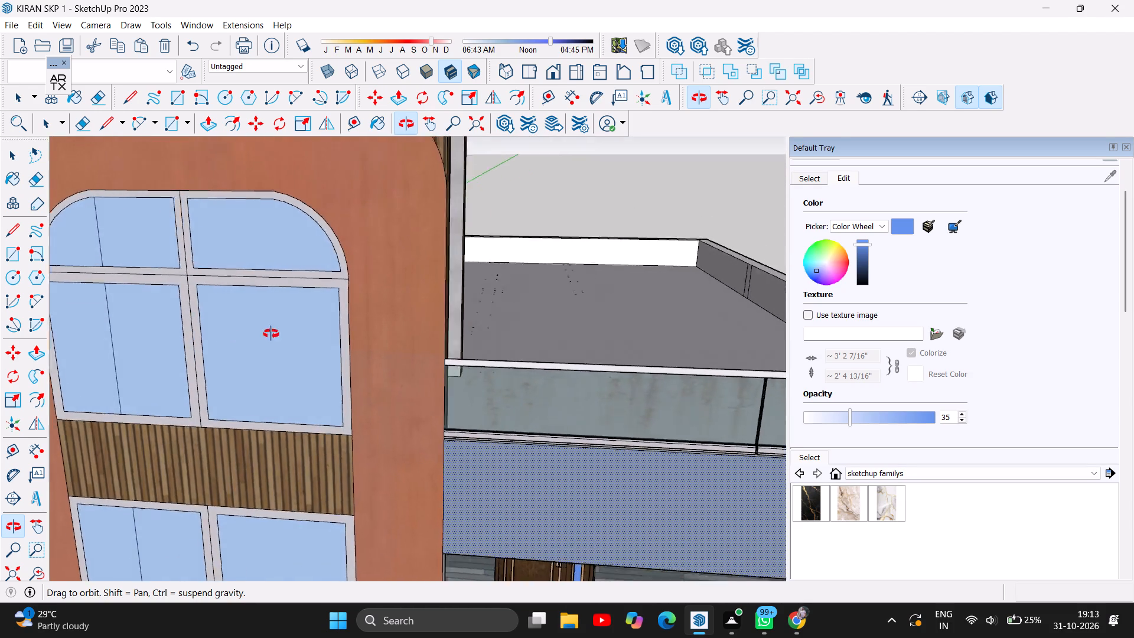
pyautogui.moveTo(271, 334); pyautogui.dragTo(616, 301)
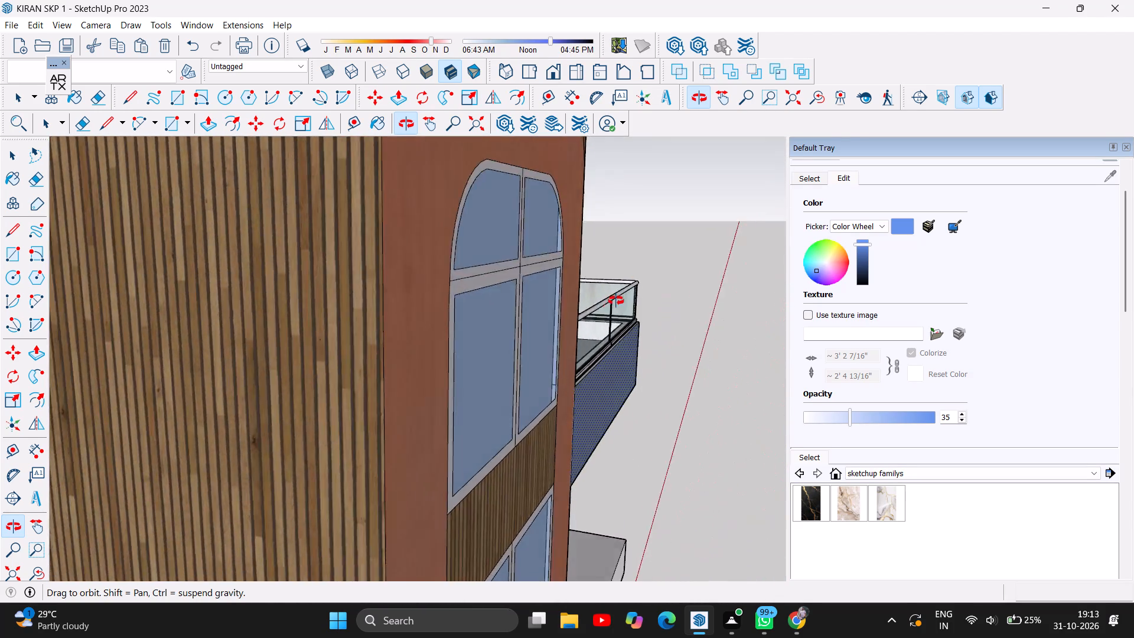
pyautogui.moveTo(616, 301); pyautogui.dragTo(626, 286)
pyautogui.moveTo(627, 285); pyautogui.dragTo(210, 363)
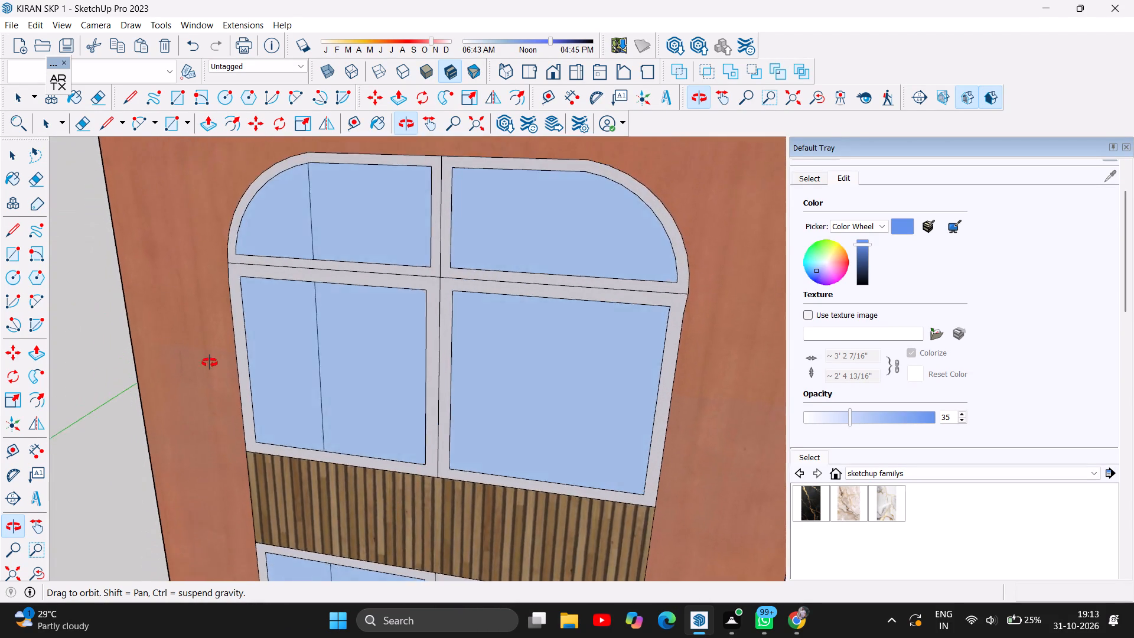
pyautogui.moveTo(210, 363); pyautogui.dragTo(0, 396)
pyautogui.moveTo(513, 454); pyautogui.dragTo(706, 314)
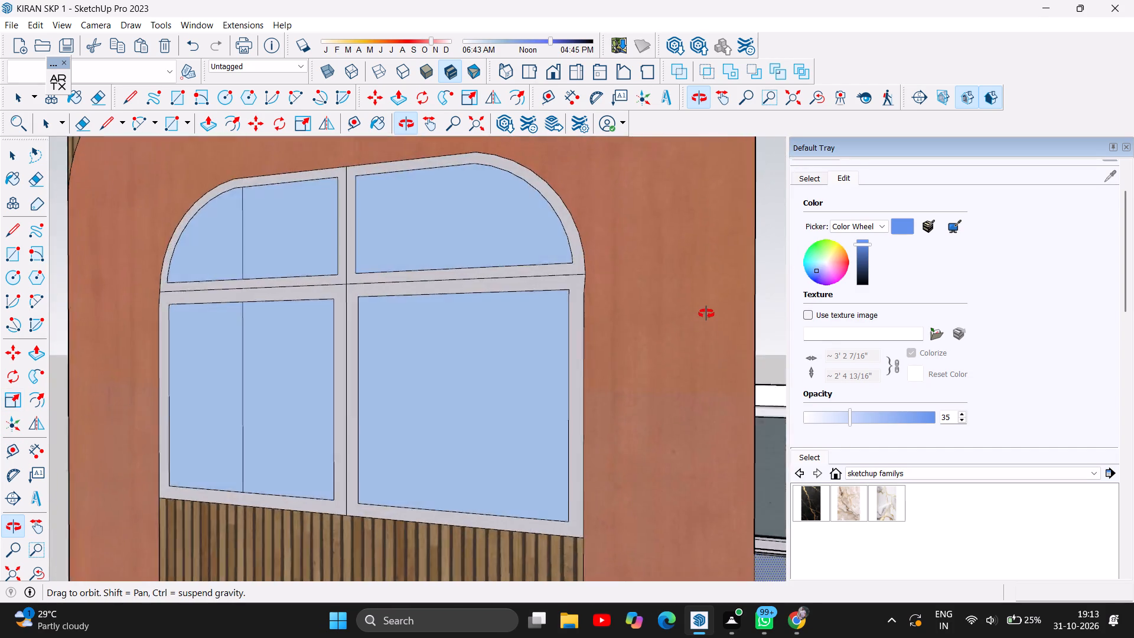
pyautogui.moveTo(706, 314); pyautogui.dragTo(768, 313)
pyautogui.scroll(-10, 627, 364)
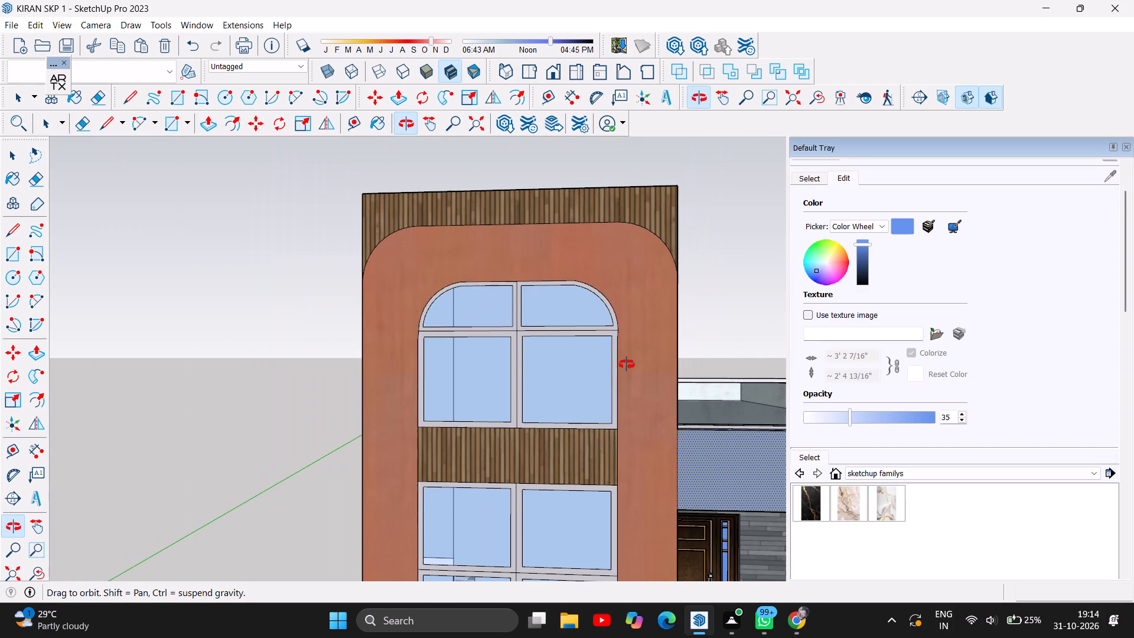
pyautogui.scroll(-6, 533, 353)
pyautogui.moveTo(572, 456); pyautogui.dragTo(568, 457)
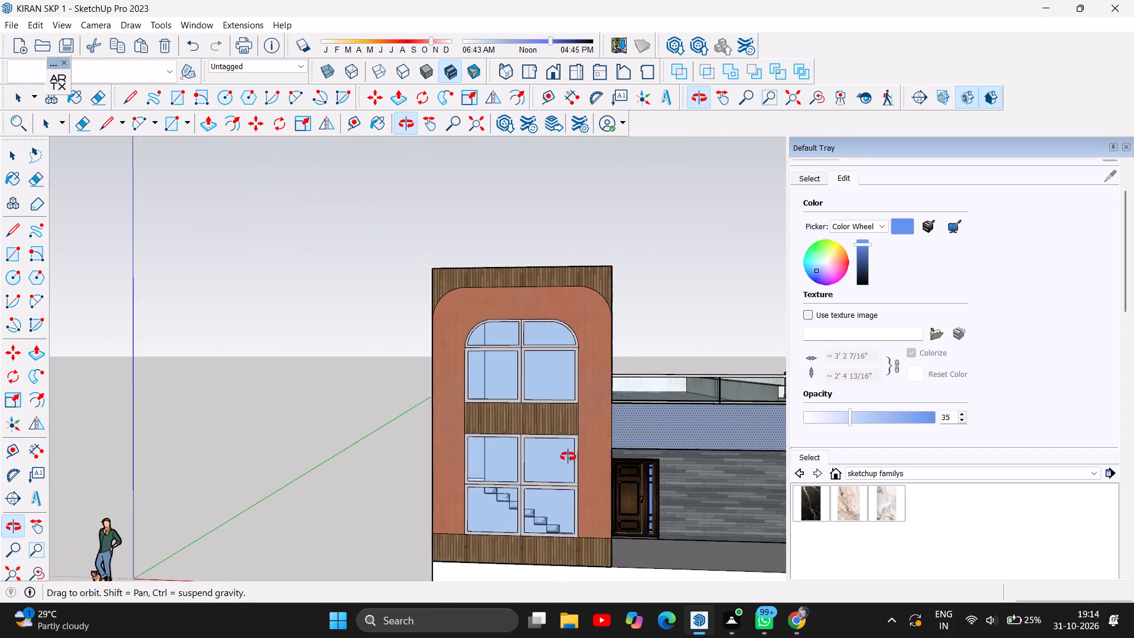
pyautogui.moveTo(568, 457); pyautogui.dragTo(611, 370)
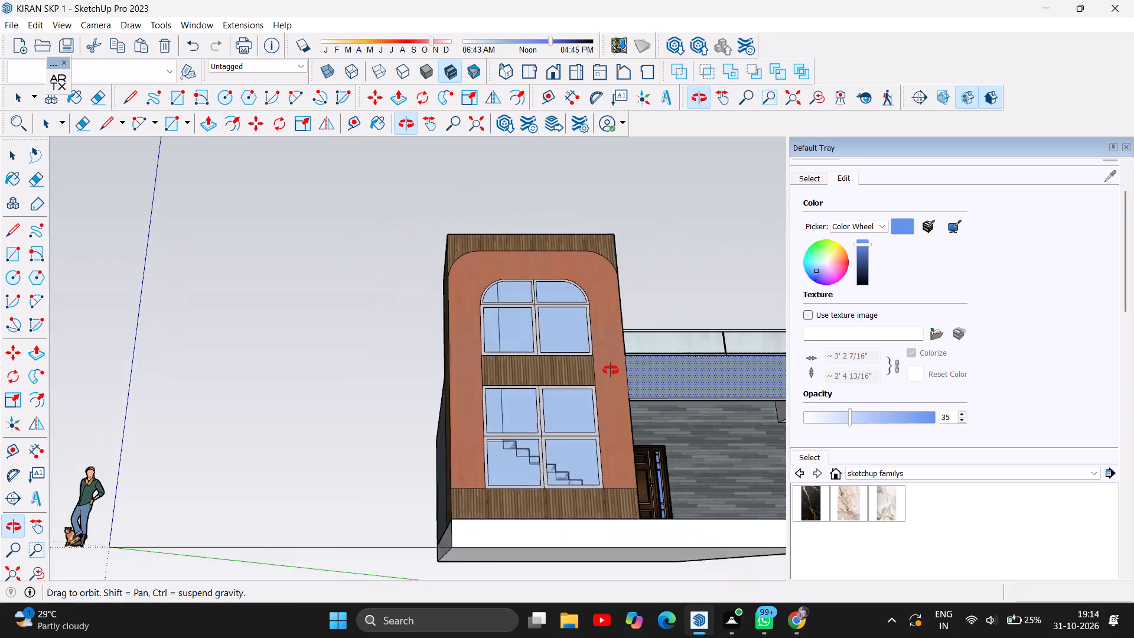
pyautogui.moveTo(611, 370); pyautogui.dragTo(673, 441)
pyautogui.scroll(-5, 374, 476)
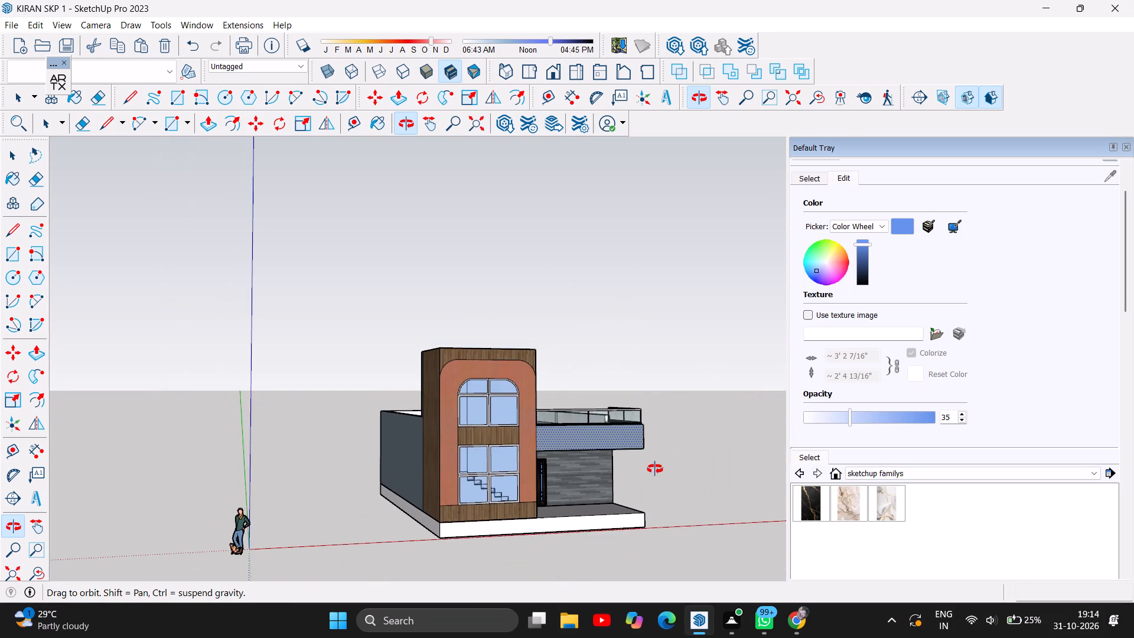
pyautogui.moveTo(655, 469); pyautogui.dragTo(464, 509)
pyautogui.scroll(2, 467, 510)
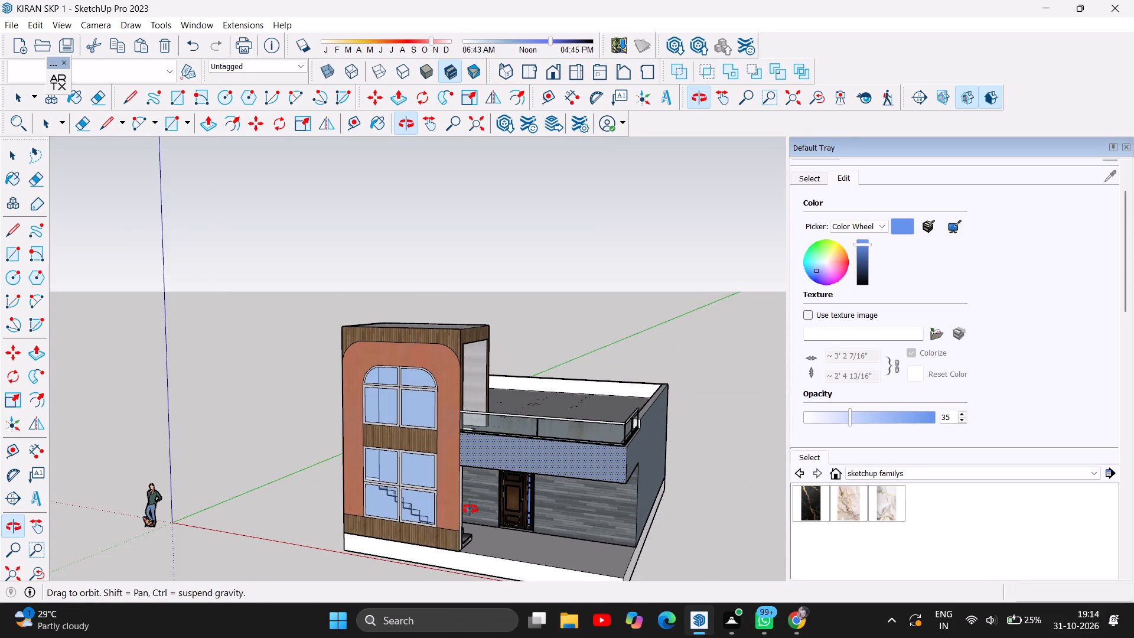
pyautogui.scroll(5, 471, 508)
pyautogui.scroll(-2, 472, 506)
pyautogui.scroll(1, 474, 505)
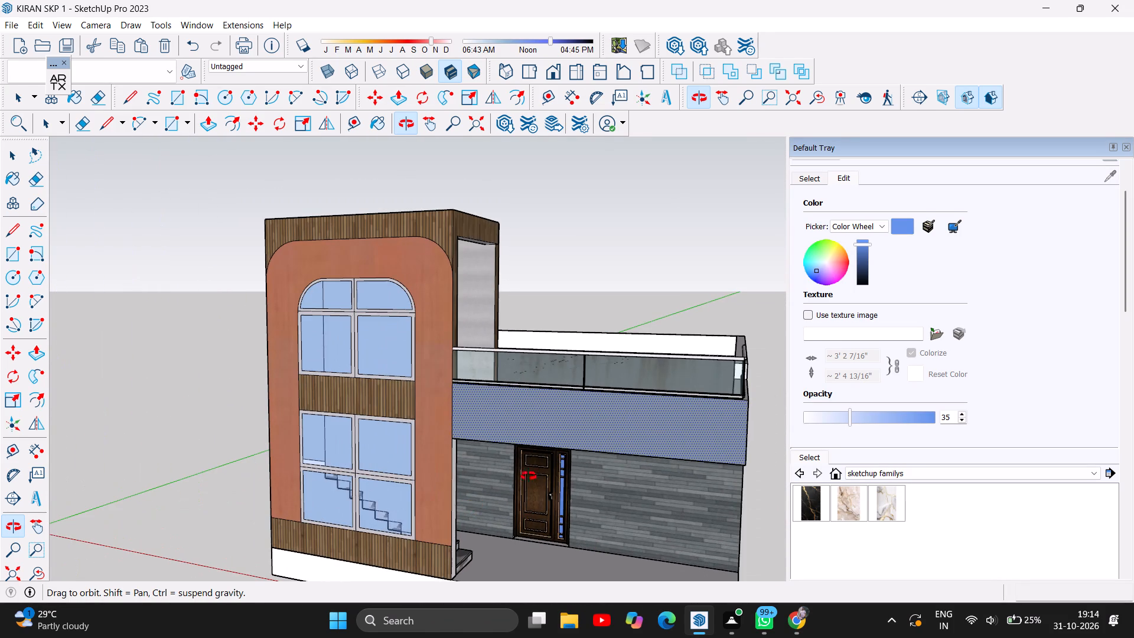
pyautogui.scroll(-5, 490, 325)
pyautogui.moveTo(555, 429); pyautogui.dragTo(614, 410)
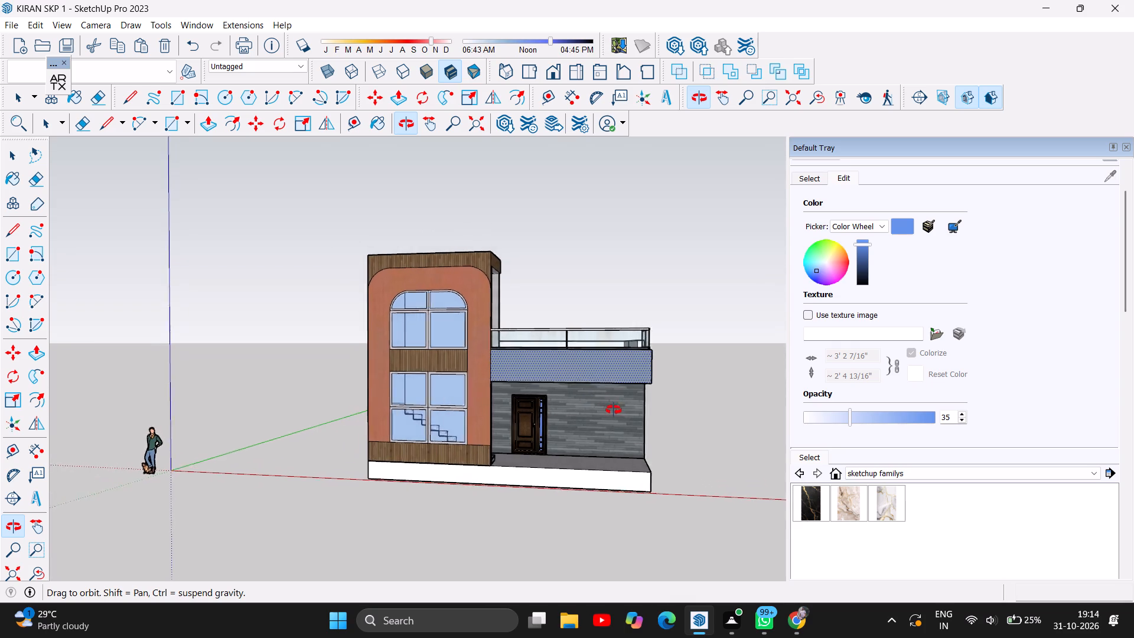
pyautogui.moveTo(614, 410); pyautogui.dragTo(641, 401)
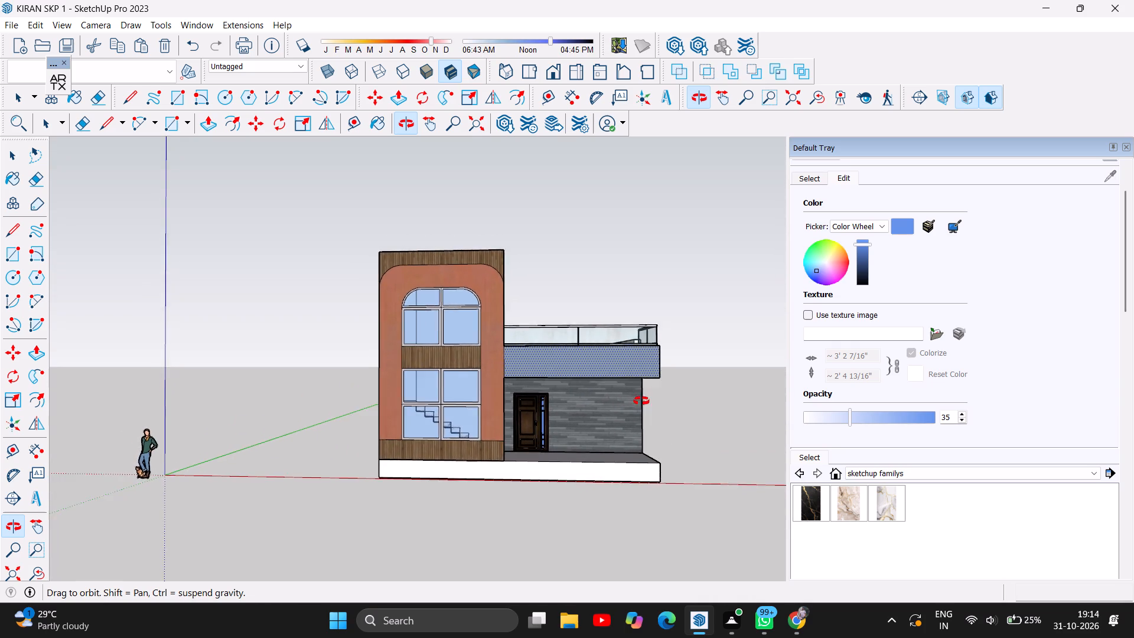
pyautogui.moveTo(641, 401); pyautogui.dragTo(635, 406)
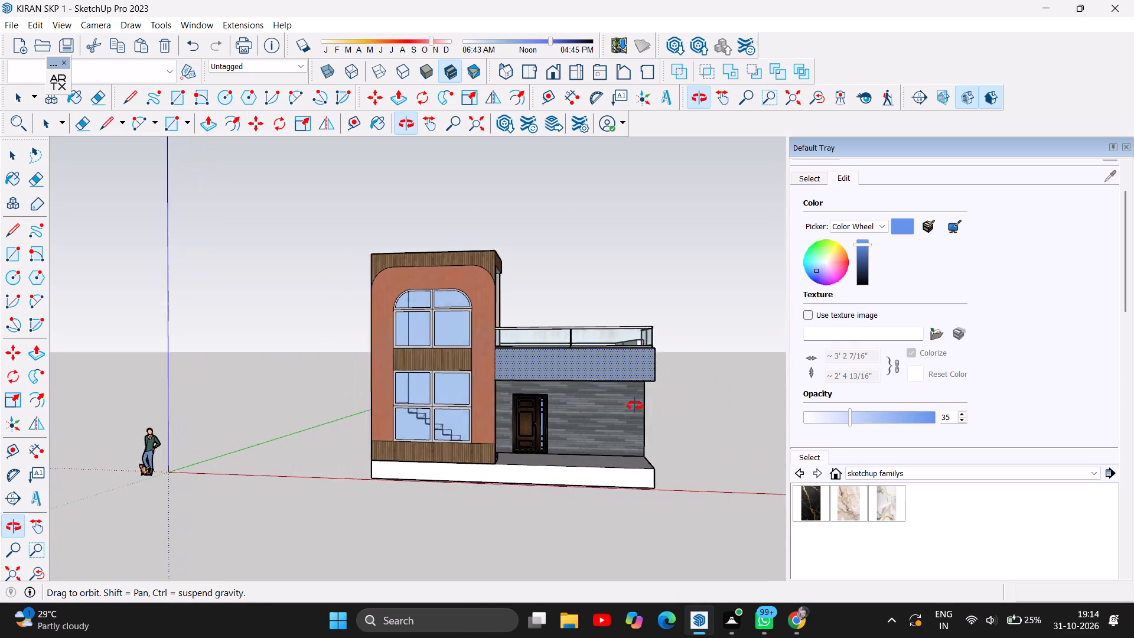
pyautogui.moveTo(635, 406); pyautogui.dragTo(596, 418)
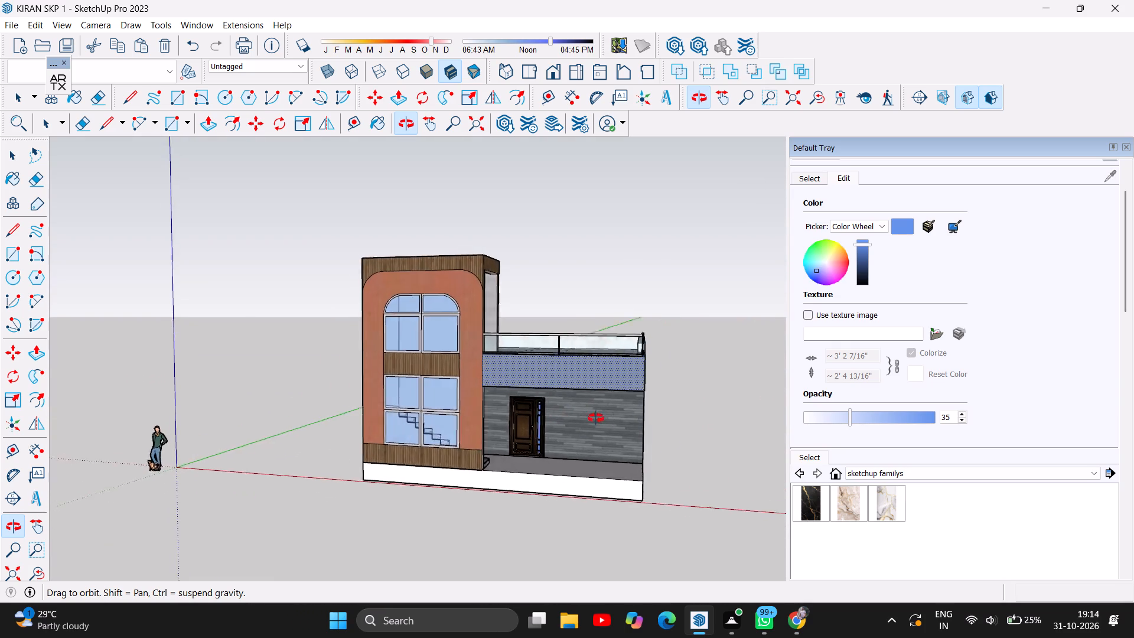
pyautogui.moveTo(596, 418); pyautogui.dragTo(672, 432)
# Undo the glass painting on all eight tower window panes together with the glass material's opacity change.
pyautogui.scroll(4, 460, 440)
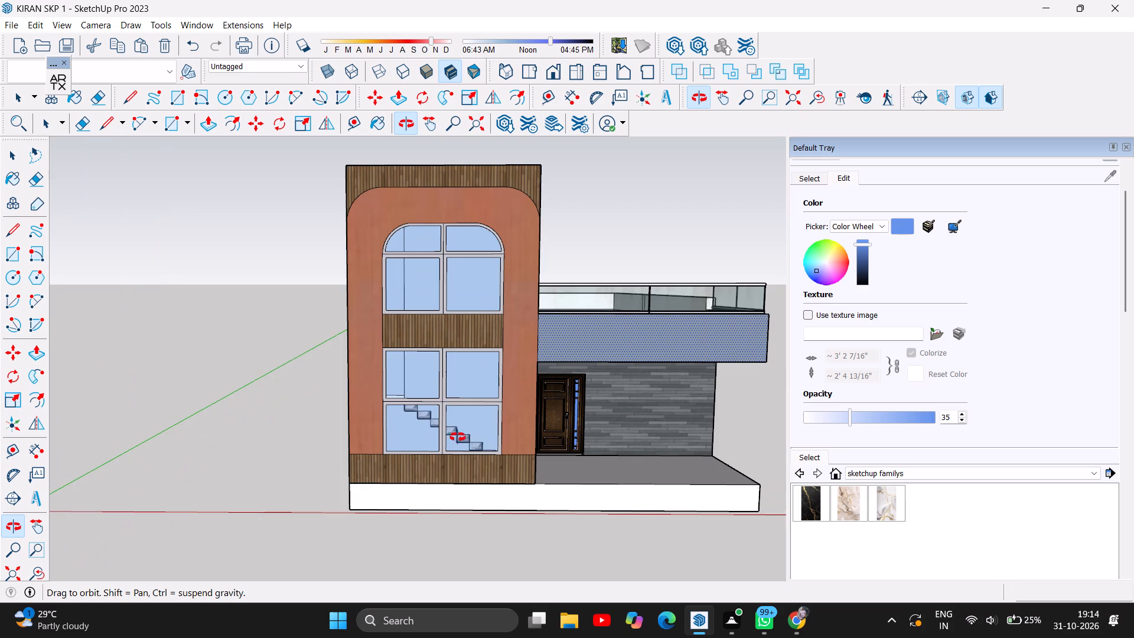
pyautogui.scroll(10, 419, 432)
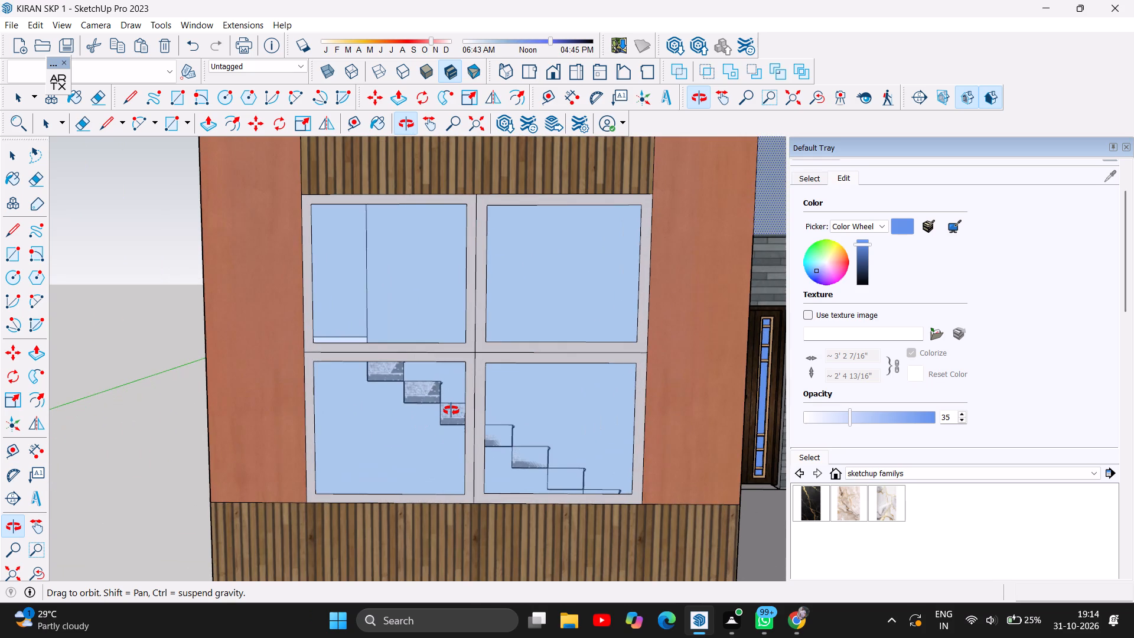
pyautogui.hotkey('ctrl', 'z')
pyautogui.hotkey('ctrl', 'z')
pyautogui.hotkey('ctrl', 'z')
pyautogui.hotkey('ctrl', 'z')
pyautogui.hotkey('ctrl', 'z')
pyautogui.hotkey('ctrl', 'z')
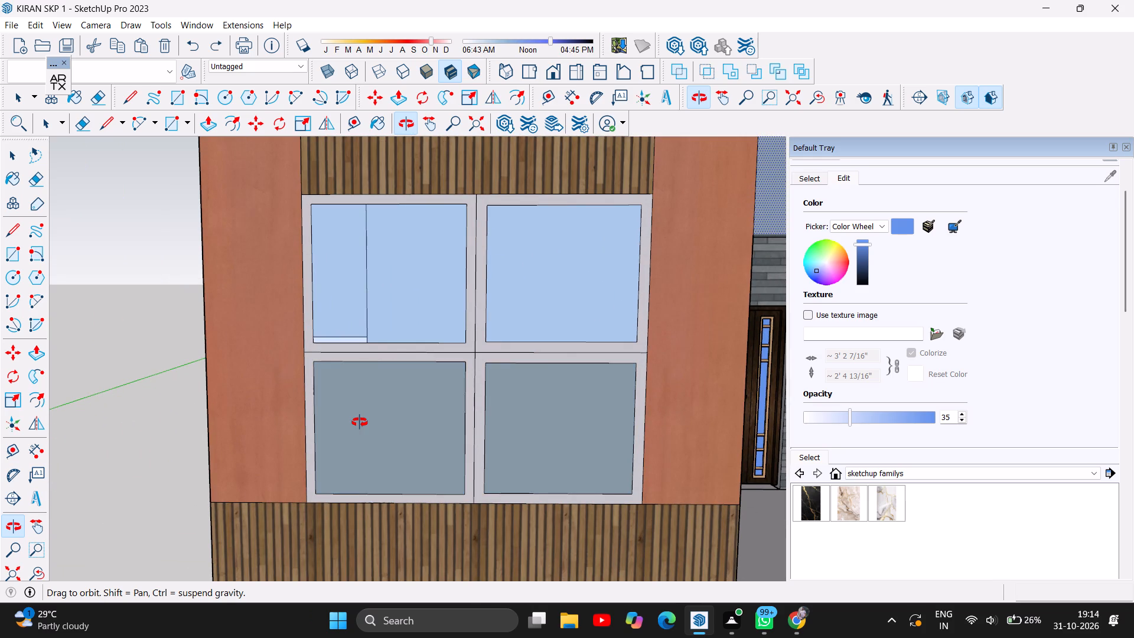
pyautogui.hotkey('ctrl', 'z')
pyautogui.hotkey('ctrl', 'z')
pyautogui.hotkey('ctrl', 'z')
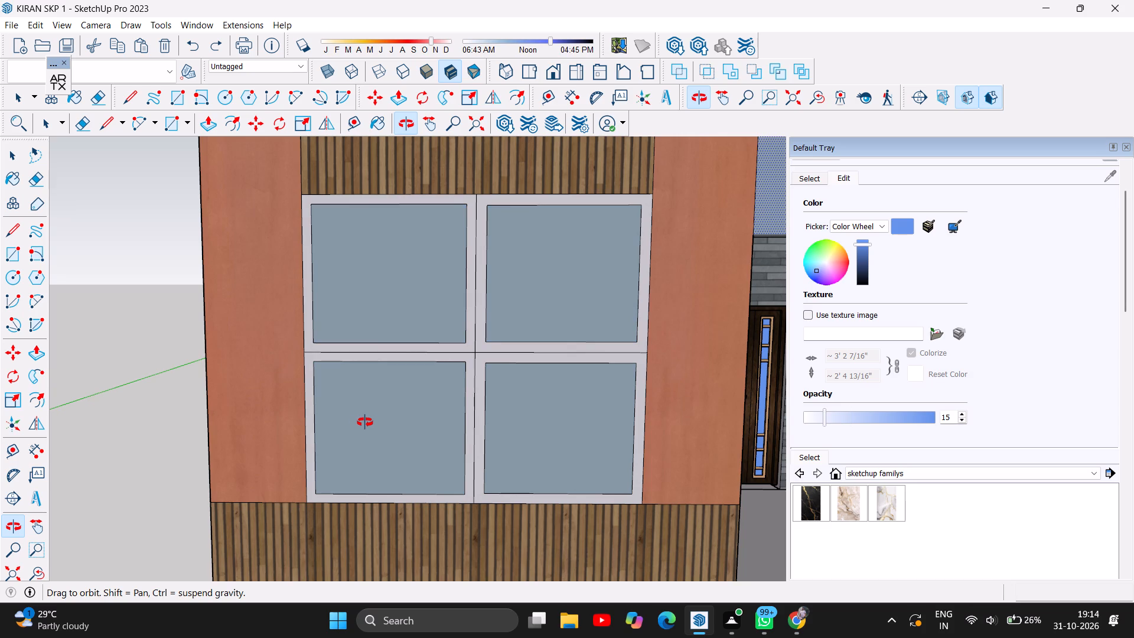
pyautogui.scroll(-9, 376, 454)
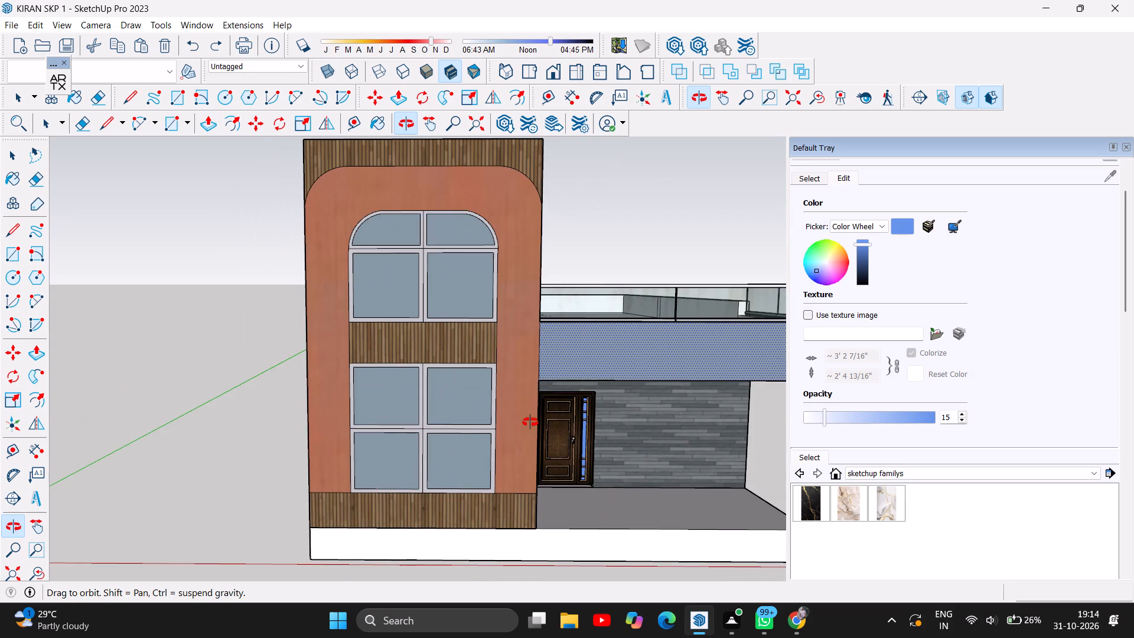
pyautogui.scroll(-4, 375, 457)
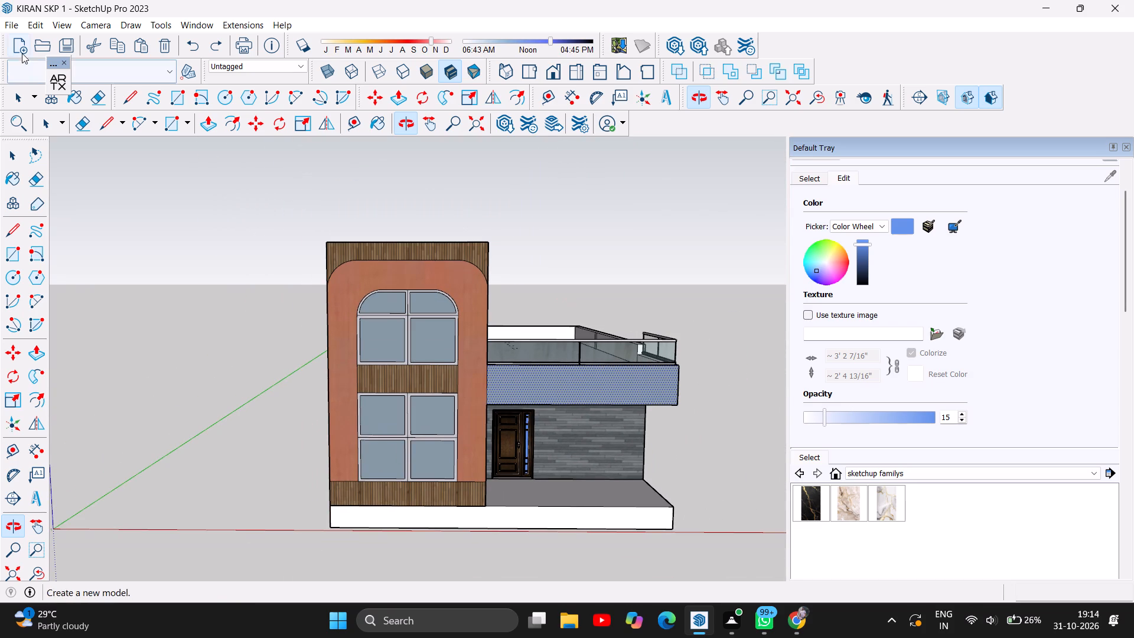
# Browse the importable files in the Downloads folder for a model that suits the house exterior.
pyautogui.click(6, 24)
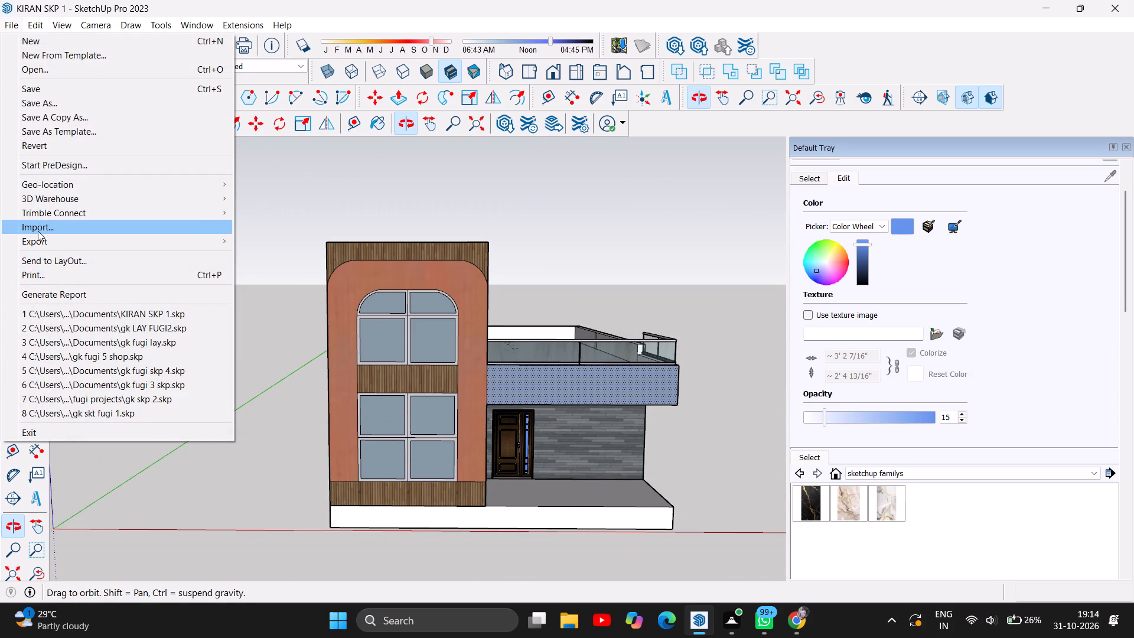
pyautogui.click(39, 230)
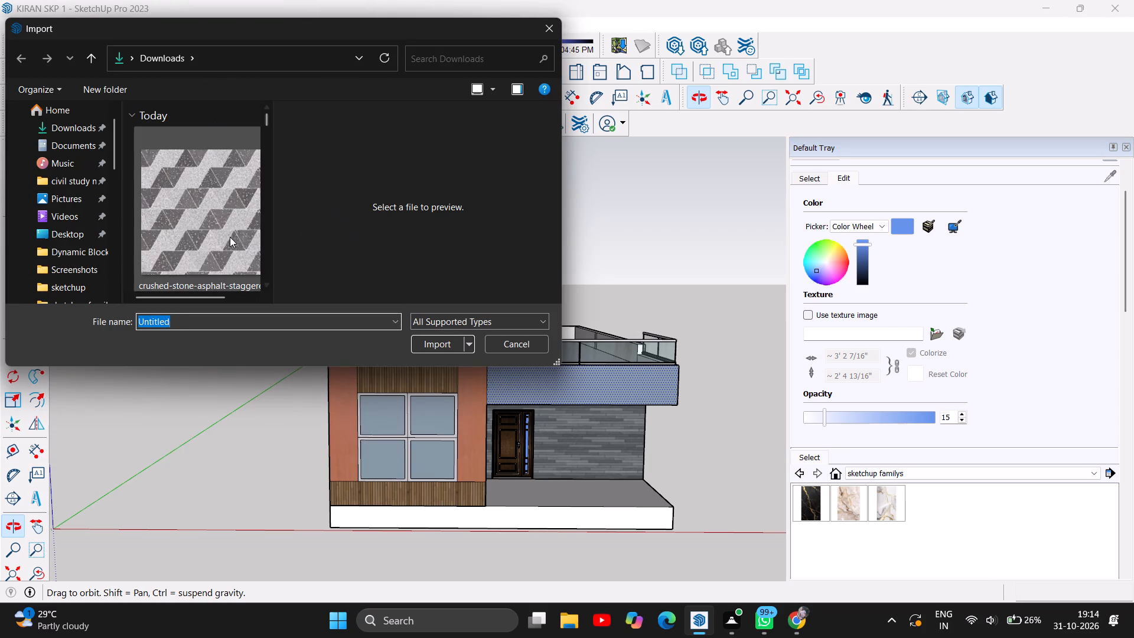
pyautogui.scroll(-11, 226, 241)
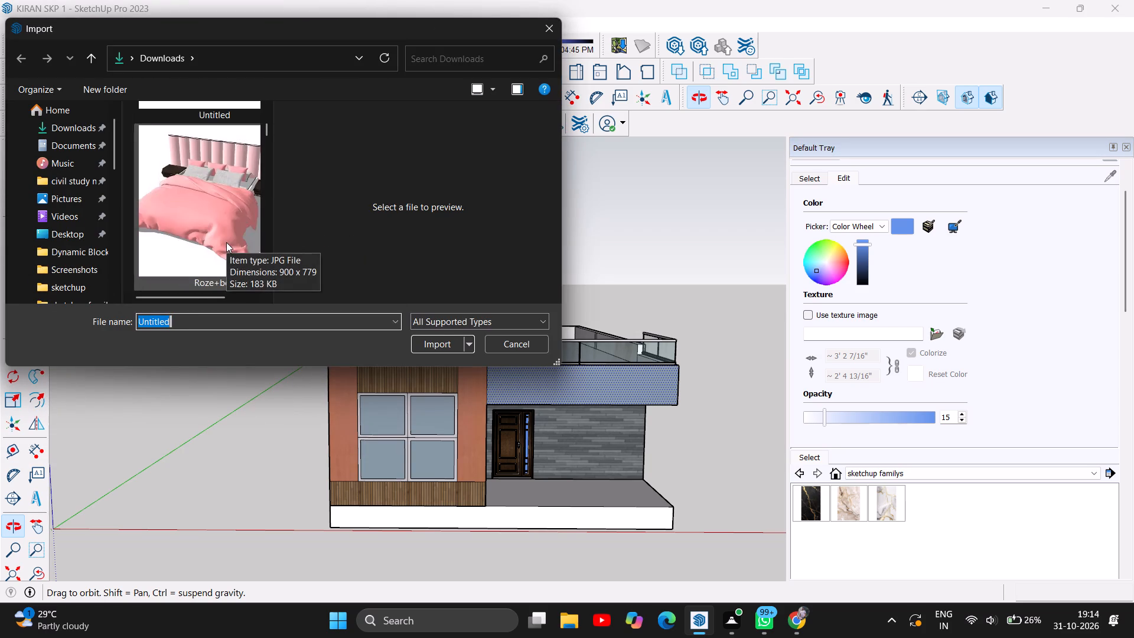
pyautogui.scroll(-10, 226, 242)
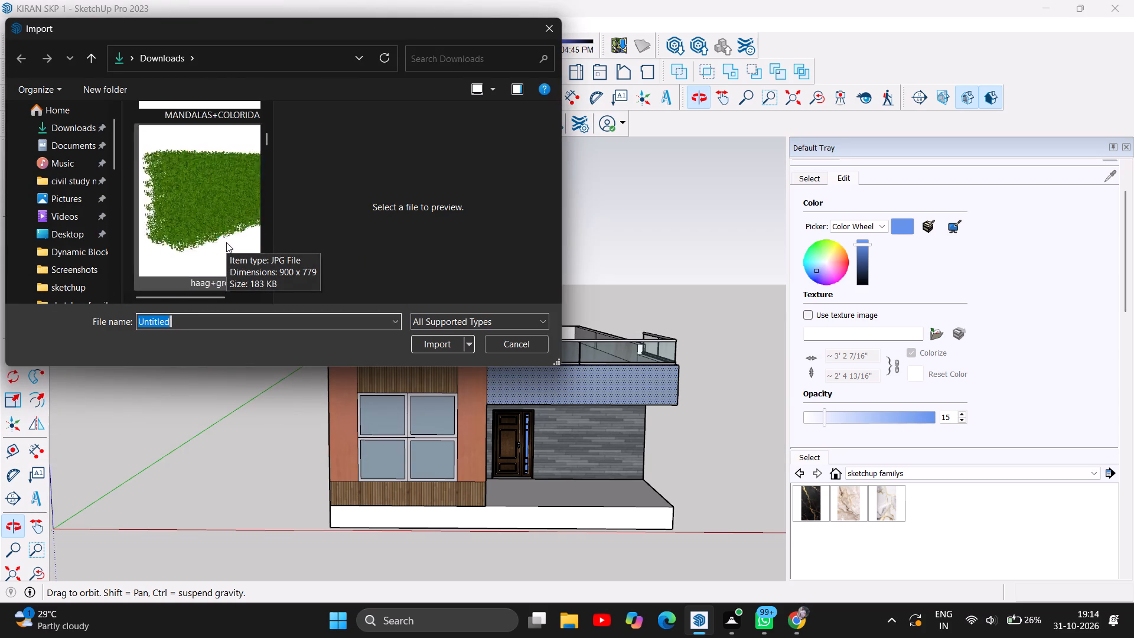
pyautogui.scroll(-11, 226, 242)
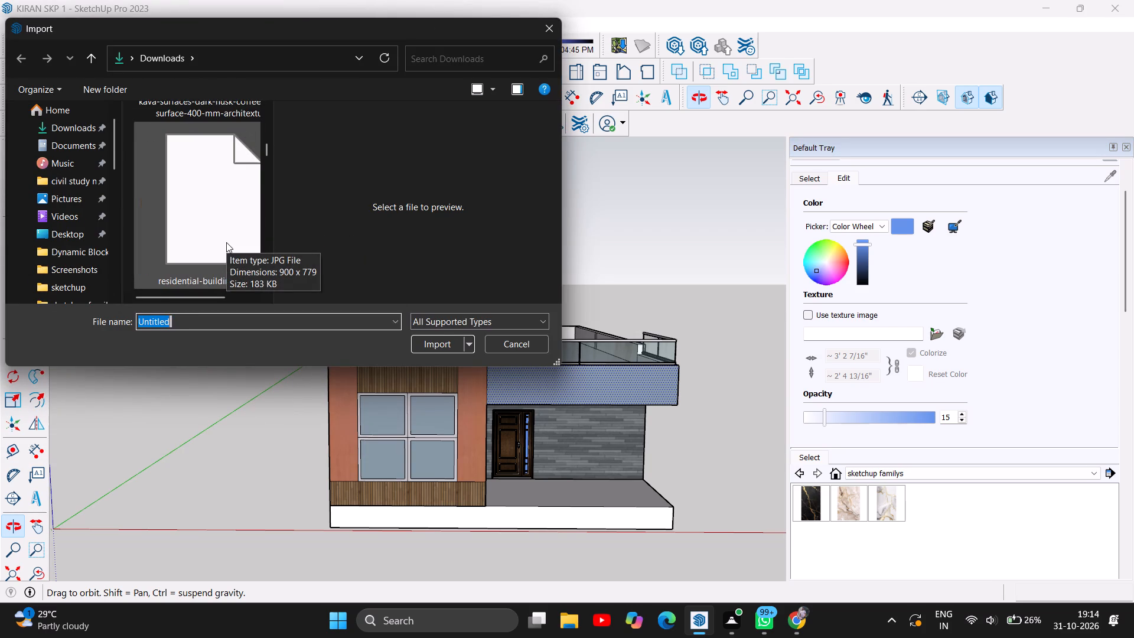
pyautogui.scroll(-1, 226, 242)
pyautogui.scroll(1, 226, 242)
pyautogui.scroll(-4, 226, 242)
pyautogui.scroll(1, 226, 242)
pyautogui.scroll(-1, 226, 242)
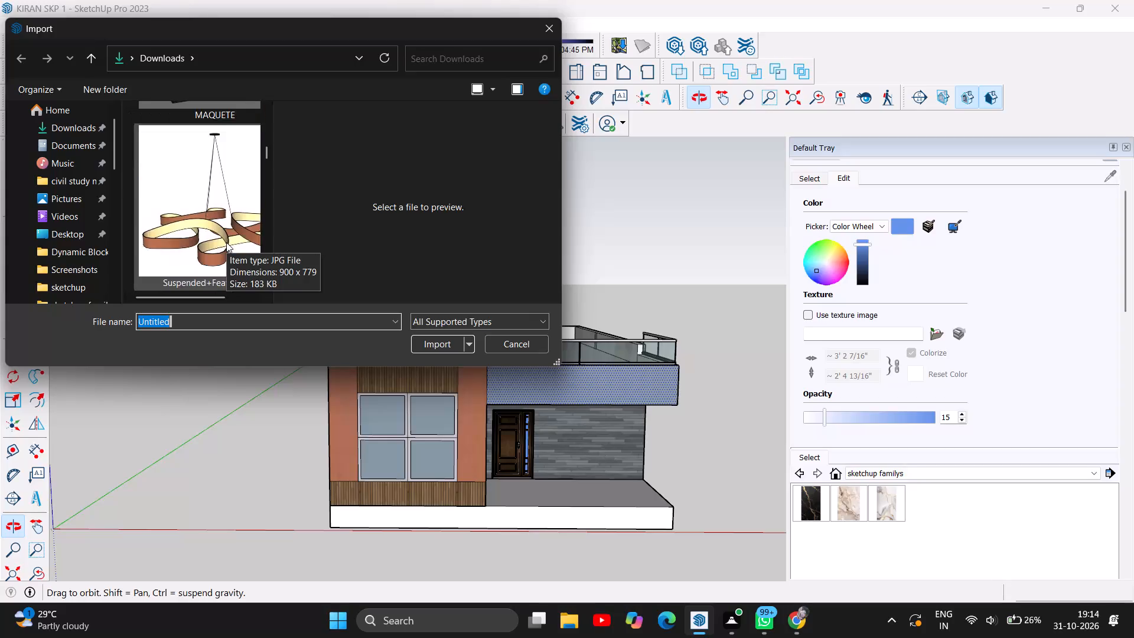
pyautogui.scroll(-7, 226, 242)
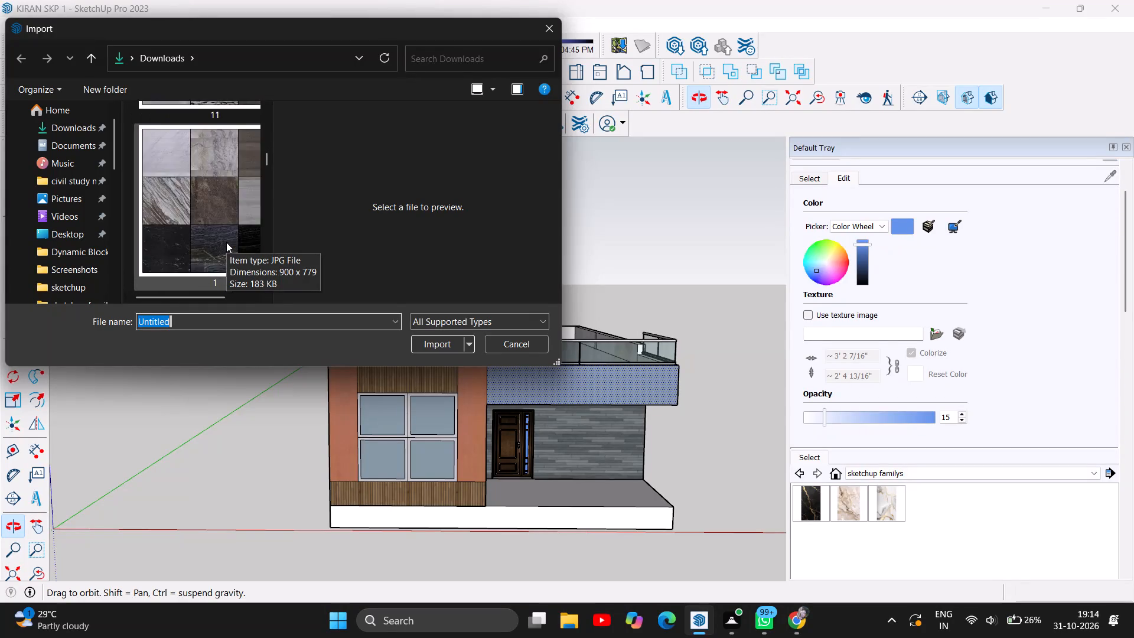
pyautogui.scroll(-9, 226, 242)
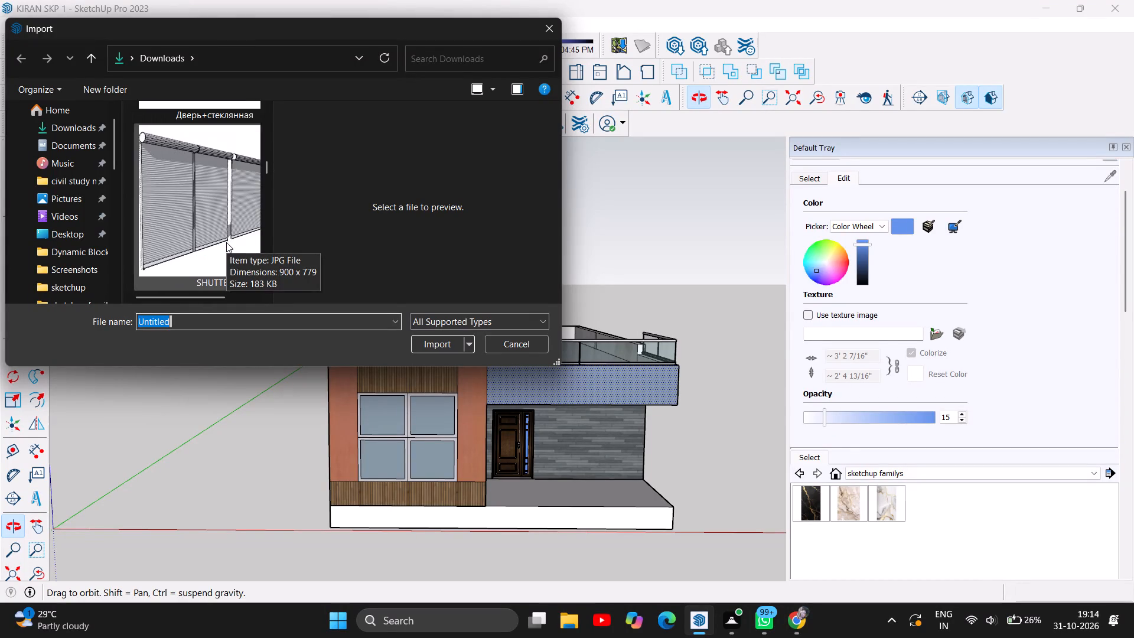
pyautogui.scroll(-2, 226, 242)
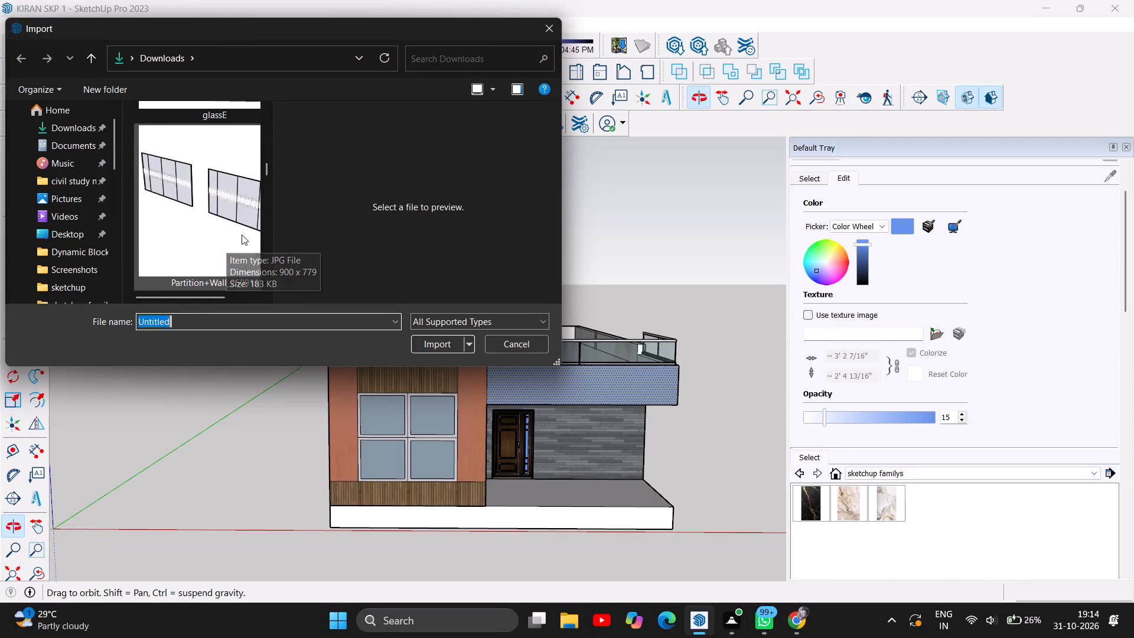
pyautogui.scroll(-5, 243, 233)
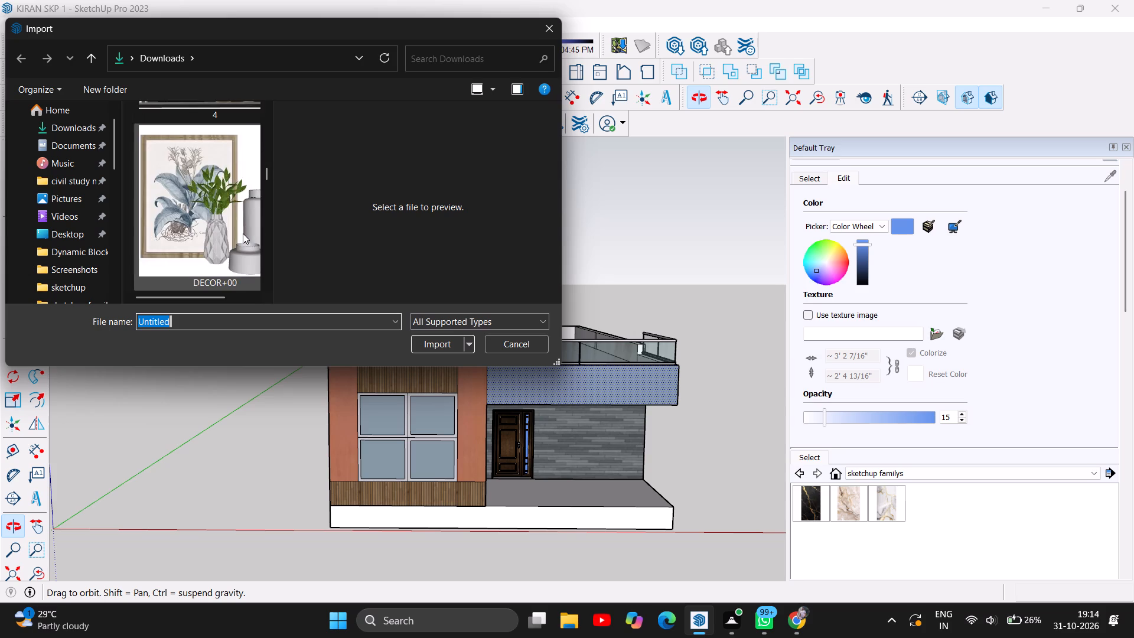
pyautogui.scroll(-4, 243, 233)
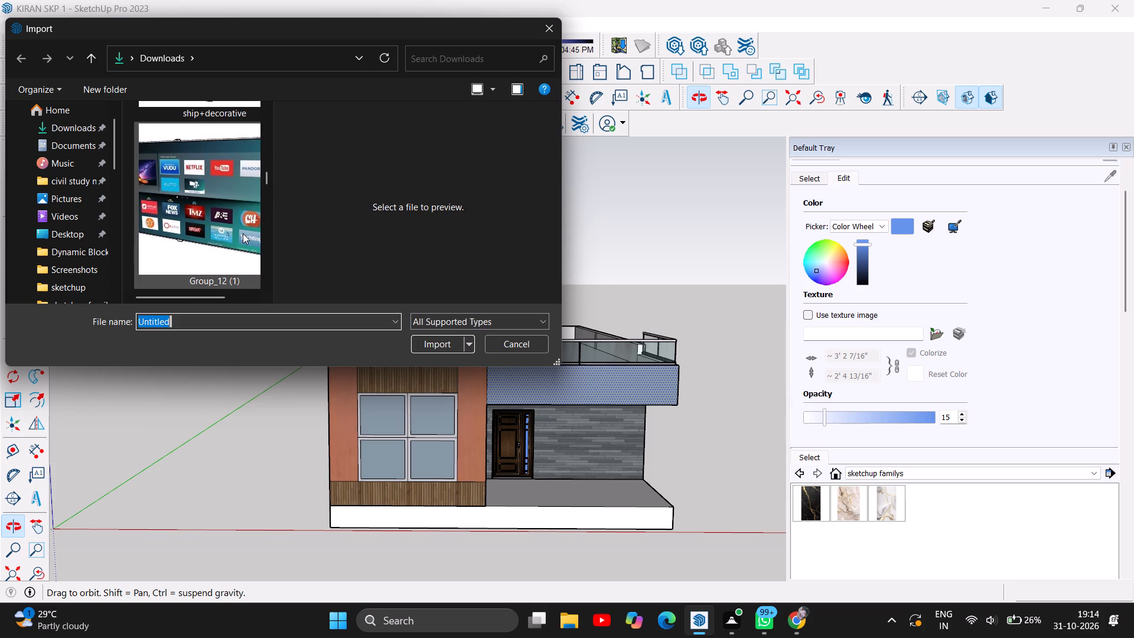
pyautogui.scroll(-6, 243, 233)
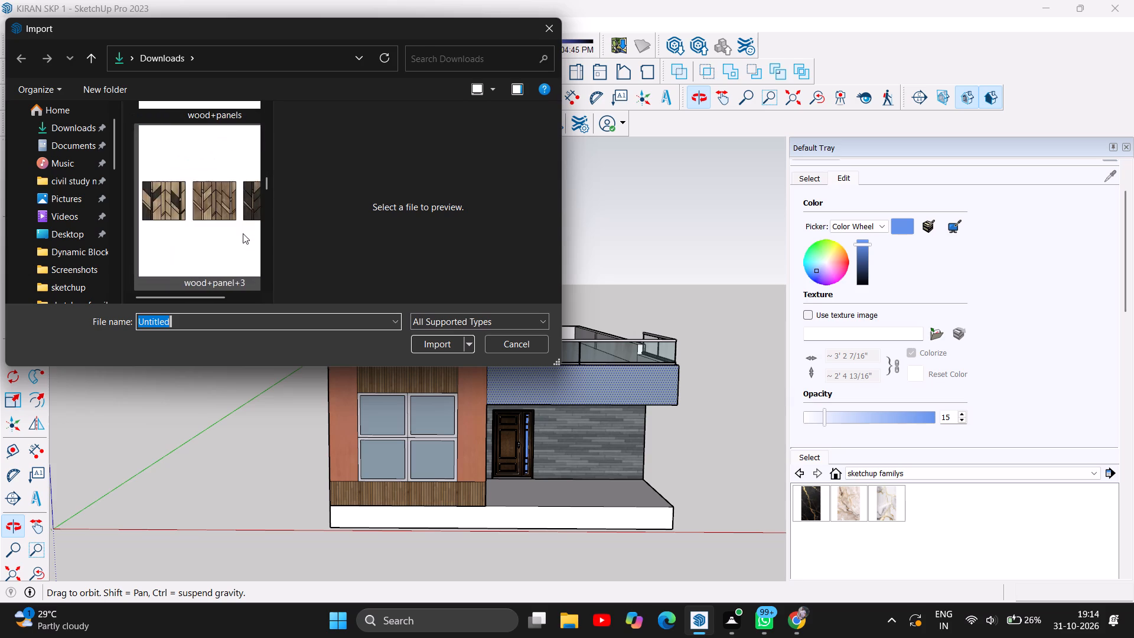
pyautogui.scroll(-2, 243, 233)
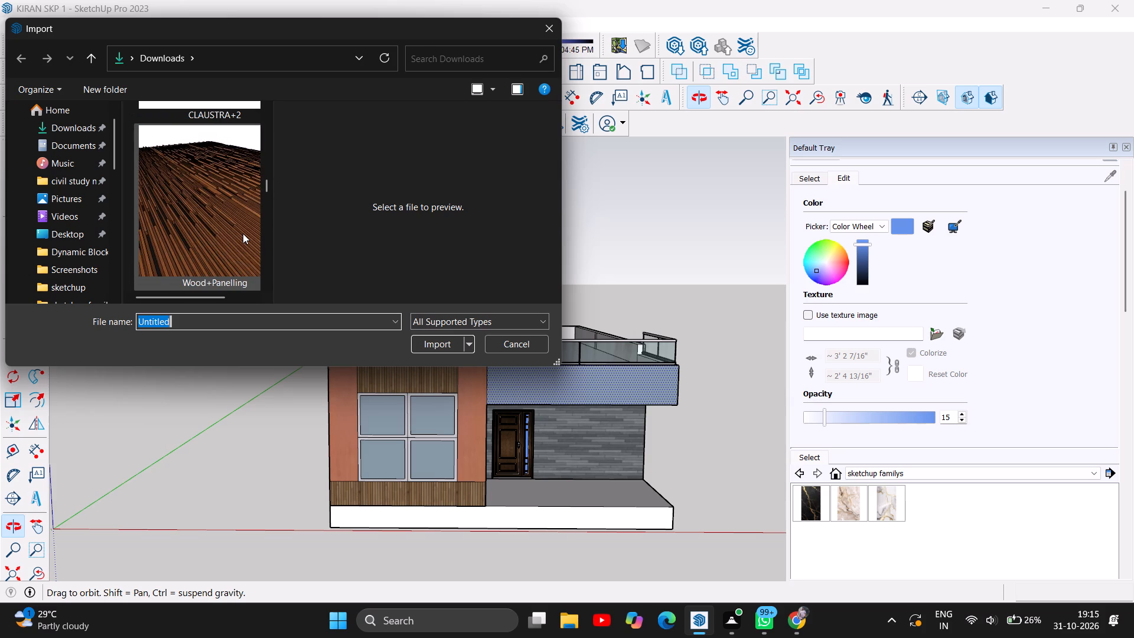
pyautogui.scroll(-1, 243, 233)
pyautogui.scroll(1, 243, 233)
pyautogui.scroll(-1, 243, 233)
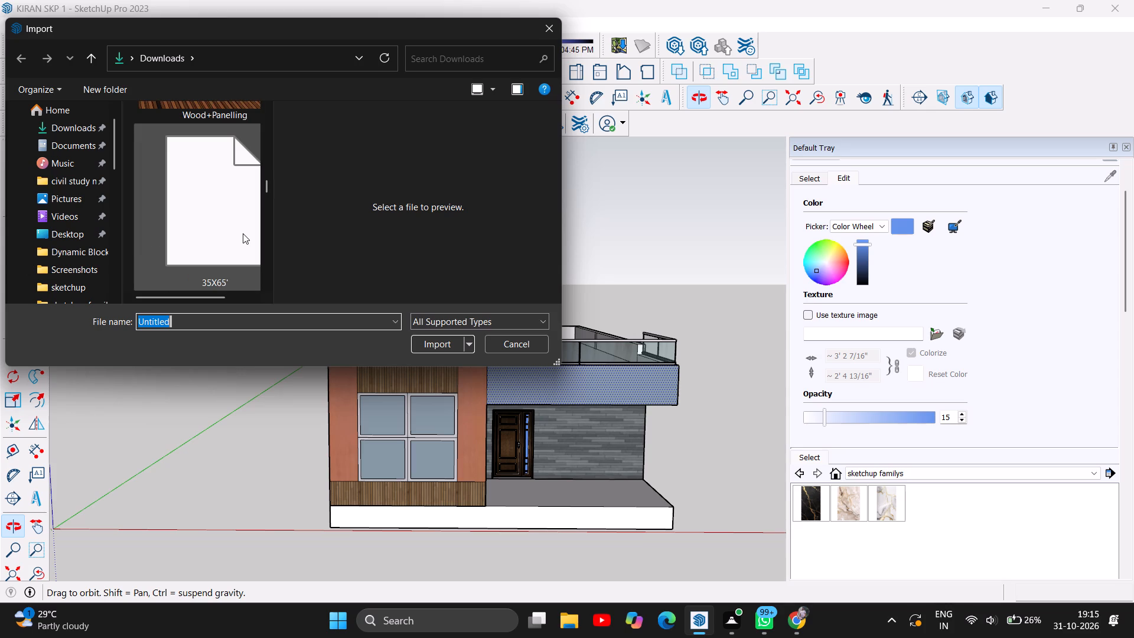
pyautogui.scroll(-4, 243, 233)
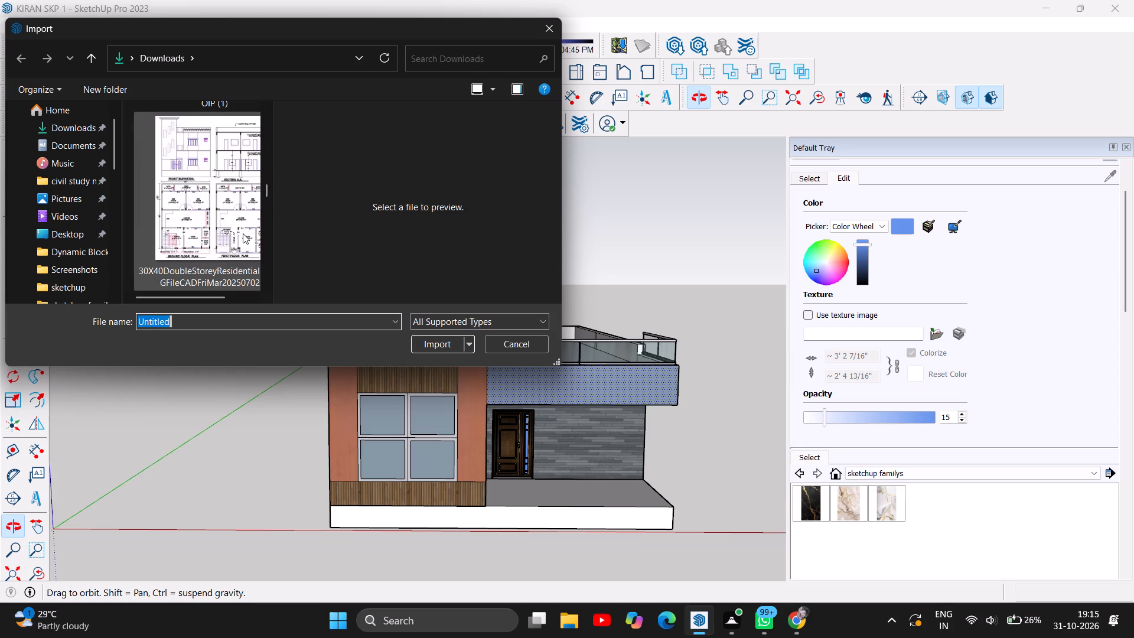
pyautogui.scroll(-3, 243, 233)
# Open the sketchup familys folder for import and preview its image, door collection and sofa files.
pyautogui.click(243, 233)
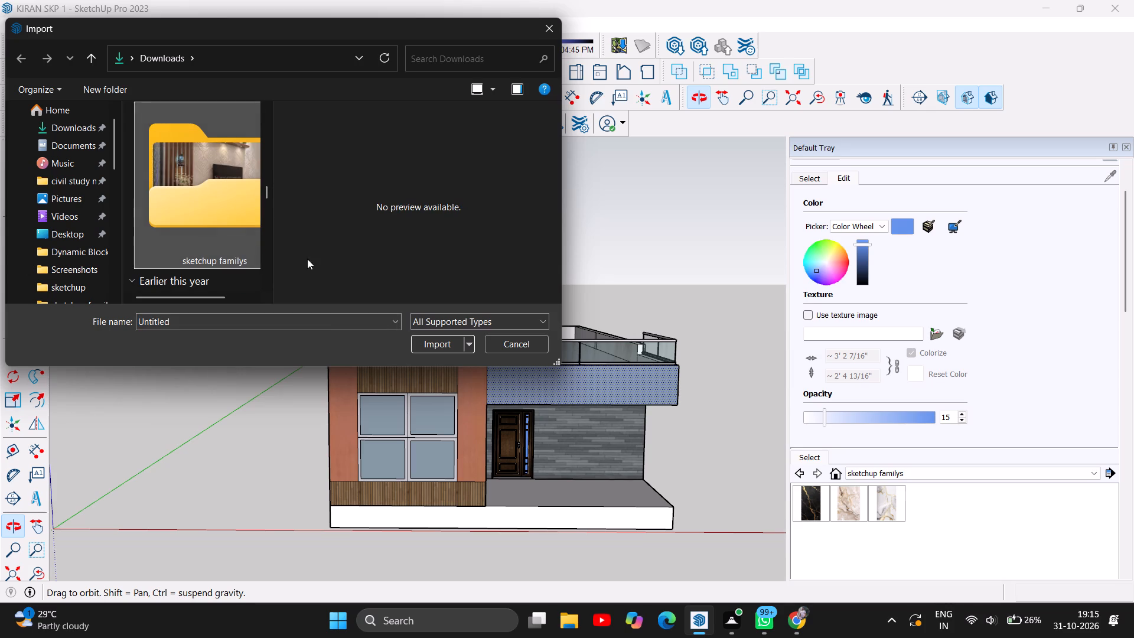
pyautogui.click(417, 343)
pyautogui.click(186, 155)
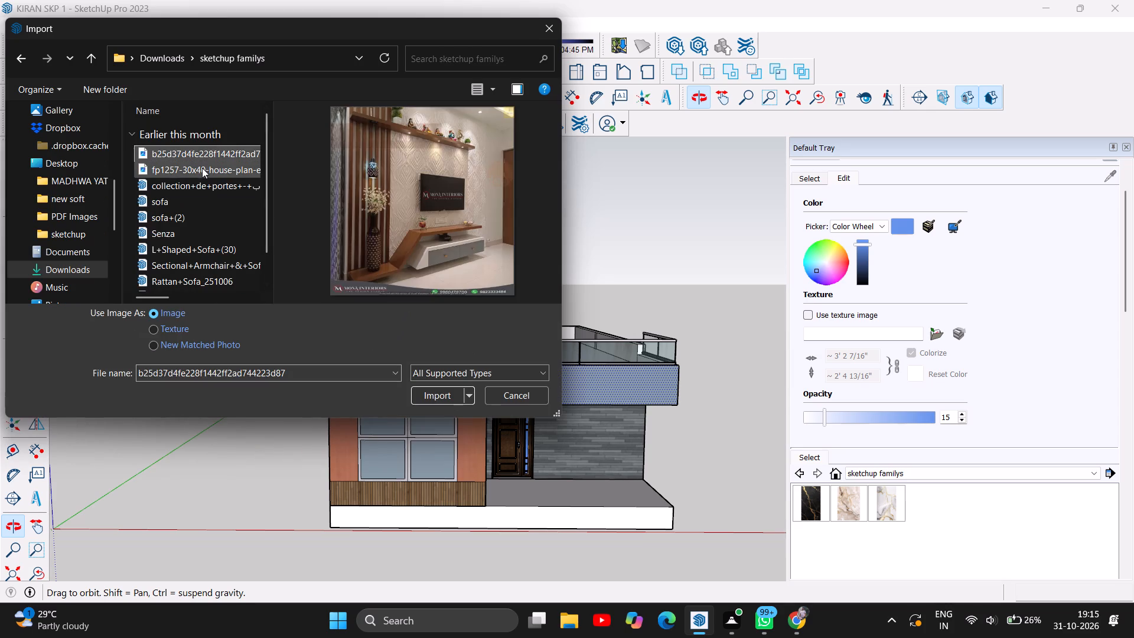
pyautogui.click(203, 168)
pyautogui.click(208, 178)
pyautogui.click(204, 196)
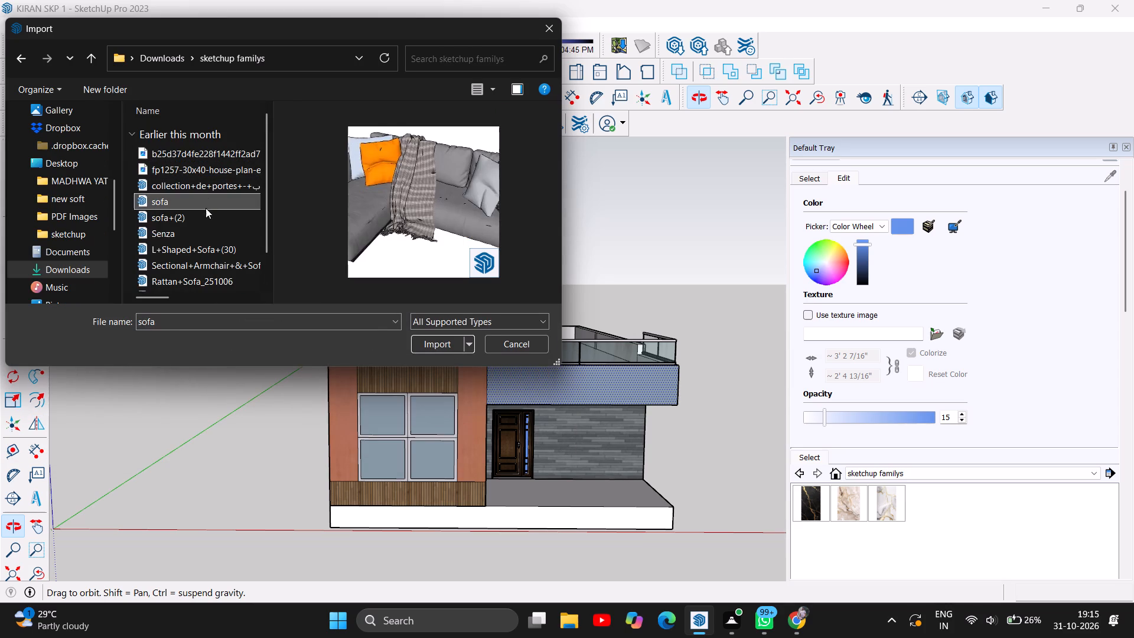
pyautogui.click(206, 214)
pyautogui.click(214, 184)
pyautogui.scroll(-2, 213, 160)
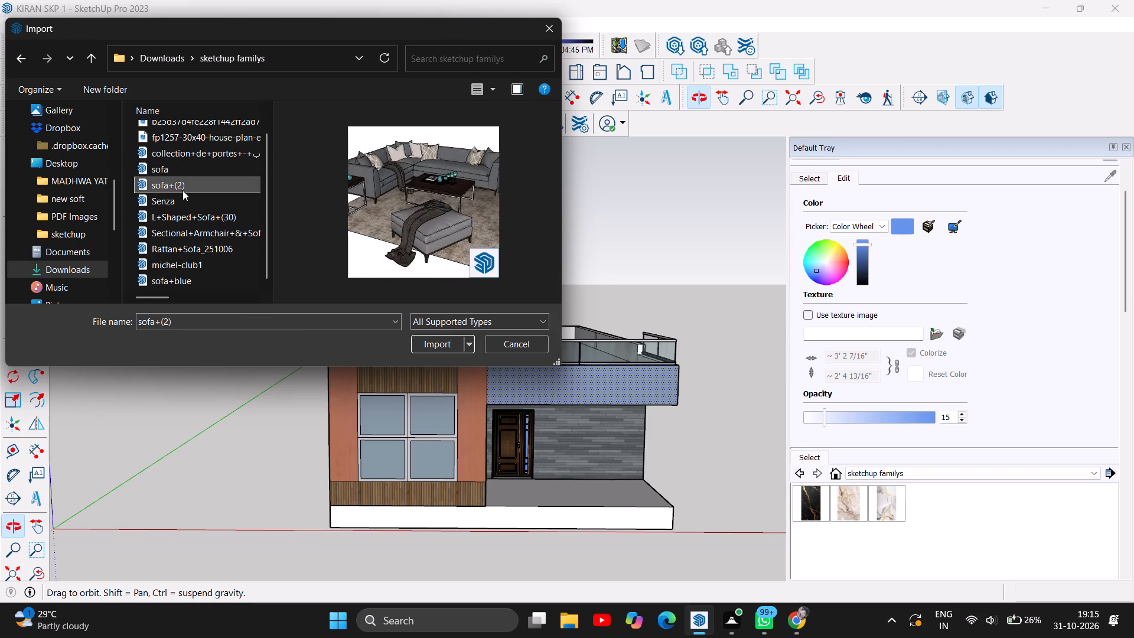
pyautogui.click(183, 190)
pyautogui.click(185, 201)
pyautogui.click(194, 219)
pyautogui.click(197, 230)
pyautogui.click(203, 248)
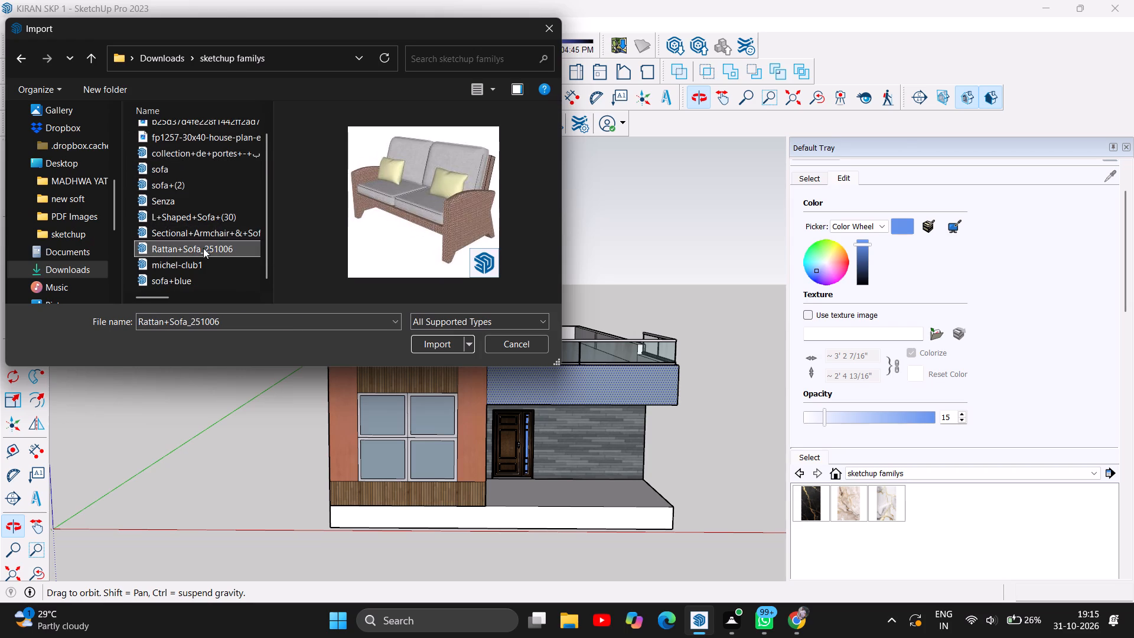
pyautogui.scroll(-1, 203, 224)
pyautogui.click(186, 270)
pyautogui.click(183, 278)
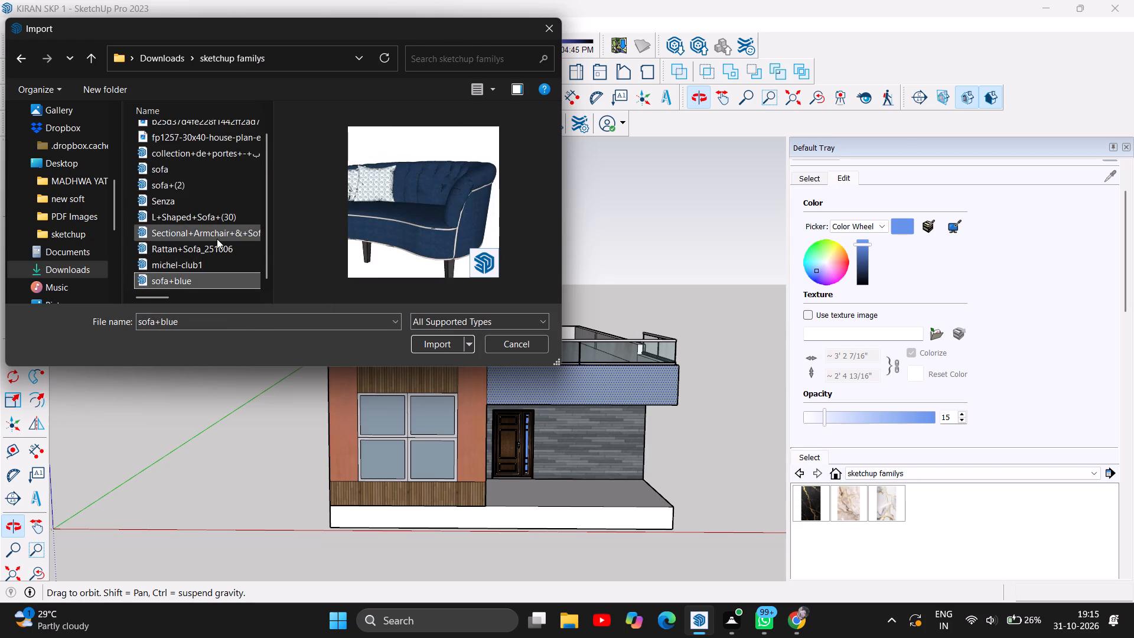
pyautogui.scroll(-3, 217, 239)
pyautogui.scroll(3, 213, 229)
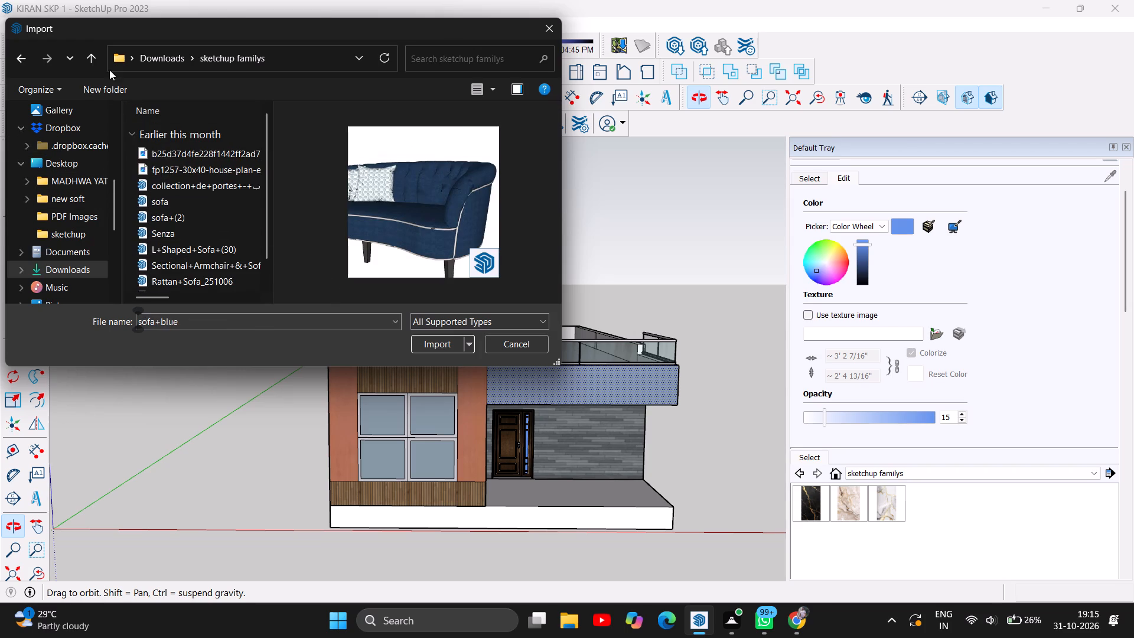
# Import the CLAUSTRA+2 wood slat panel from the Downloads folder and place it in the empty space beside the tower.
pyautogui.click(22, 59)
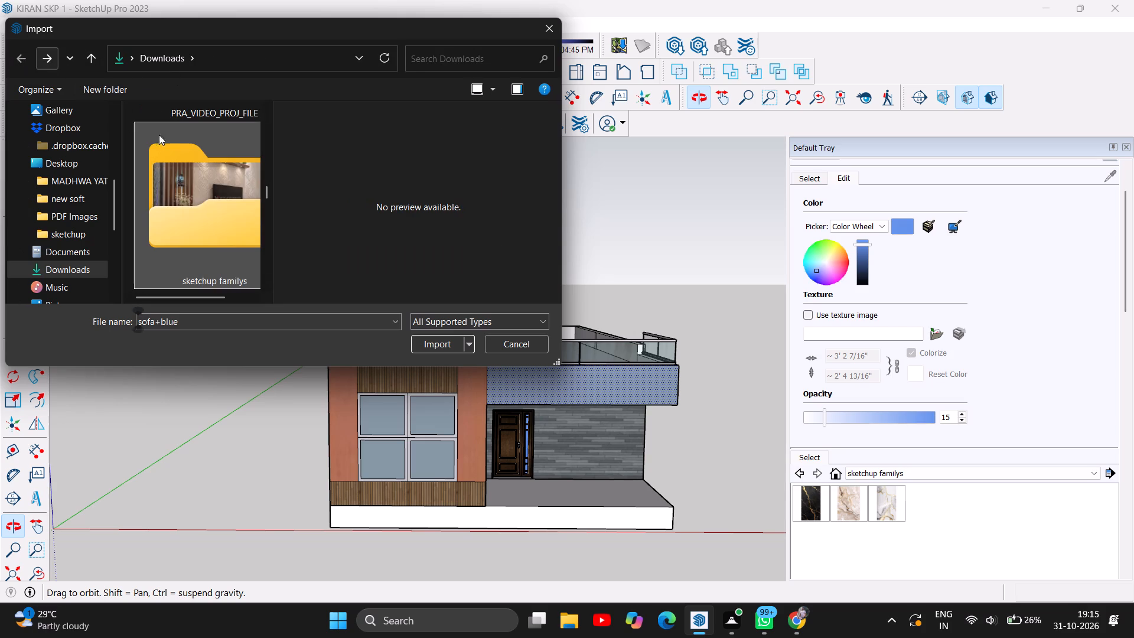
pyautogui.scroll(5, 222, 203)
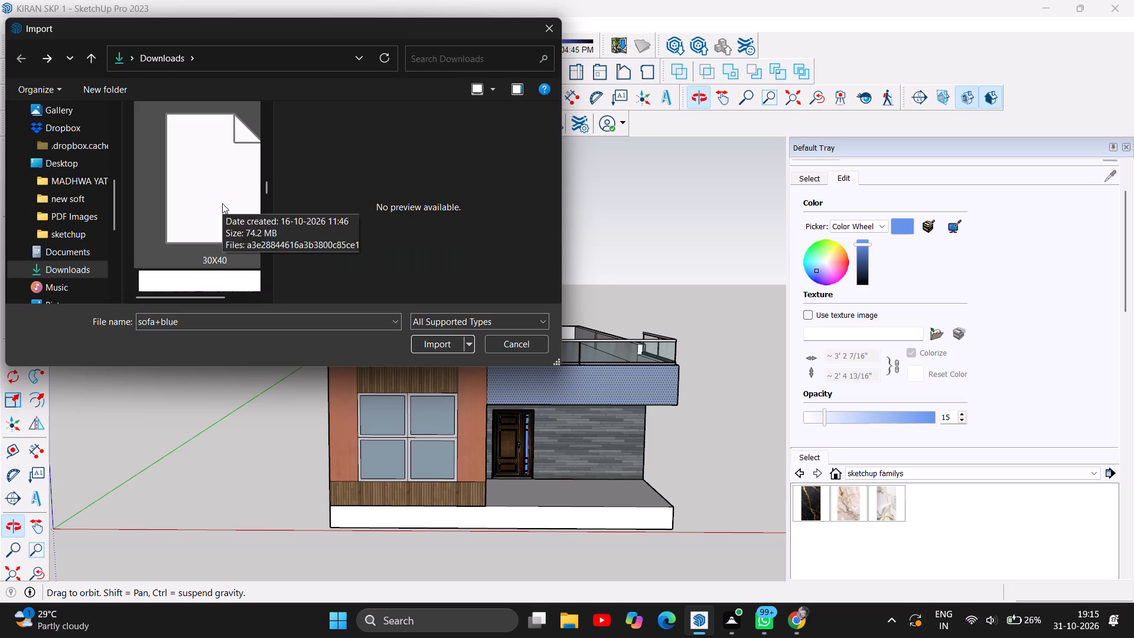
pyautogui.scroll(7, 222, 203)
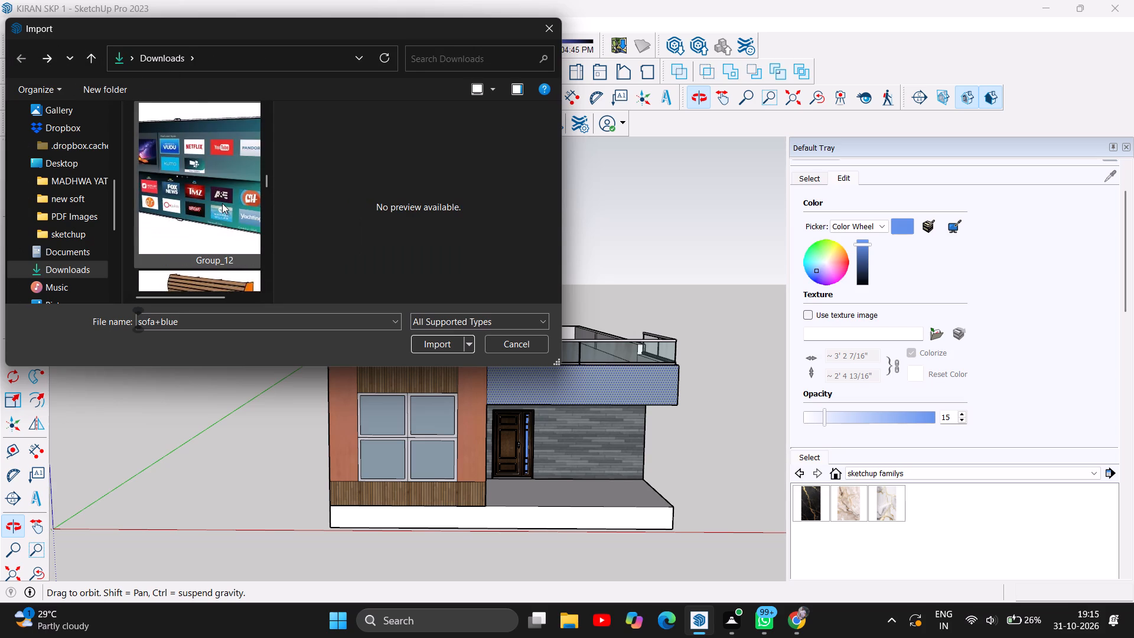
pyautogui.scroll(5, 222, 203)
pyautogui.scroll(-1, 222, 203)
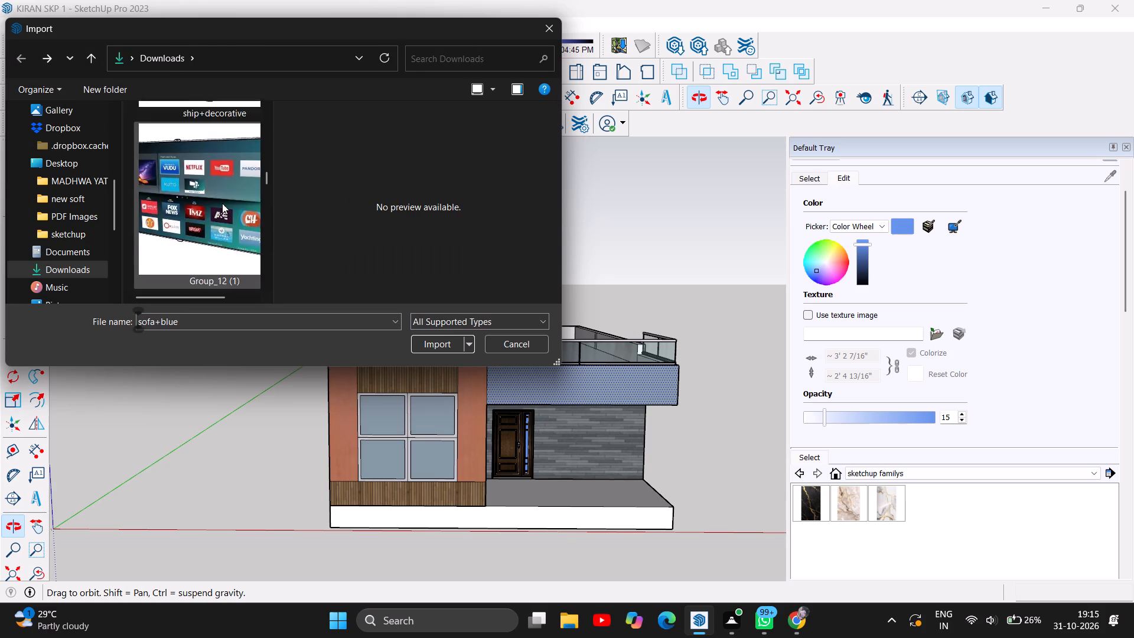
pyautogui.scroll(-5, 222, 203)
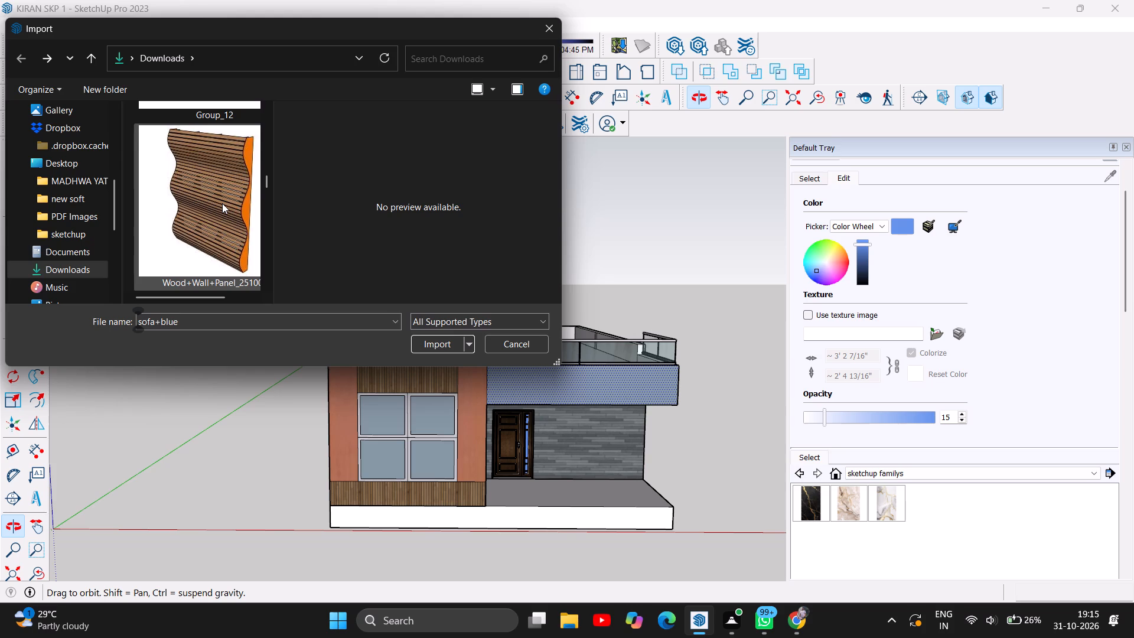
pyautogui.scroll(-1, 222, 203)
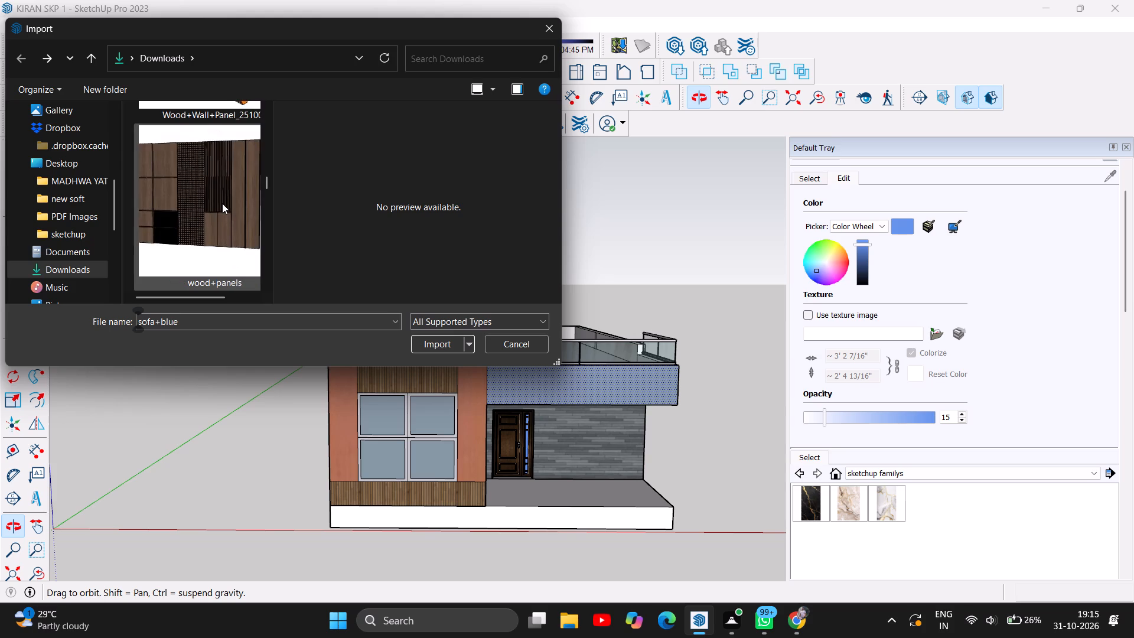
pyautogui.scroll(-2, 222, 203)
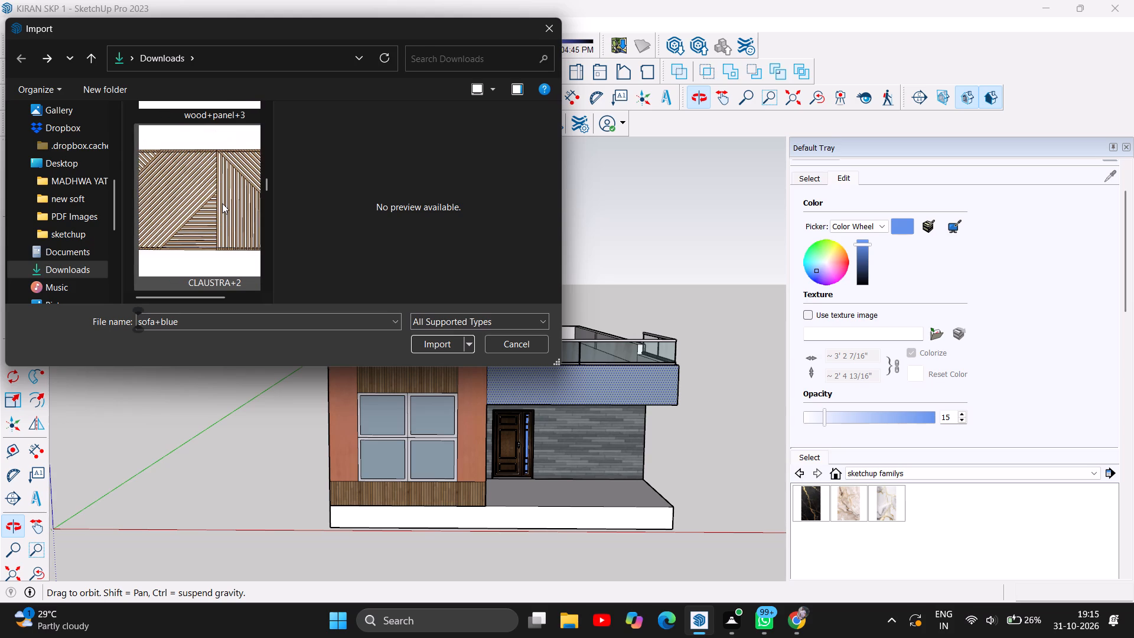
pyautogui.click(222, 203)
pyautogui.click(440, 349)
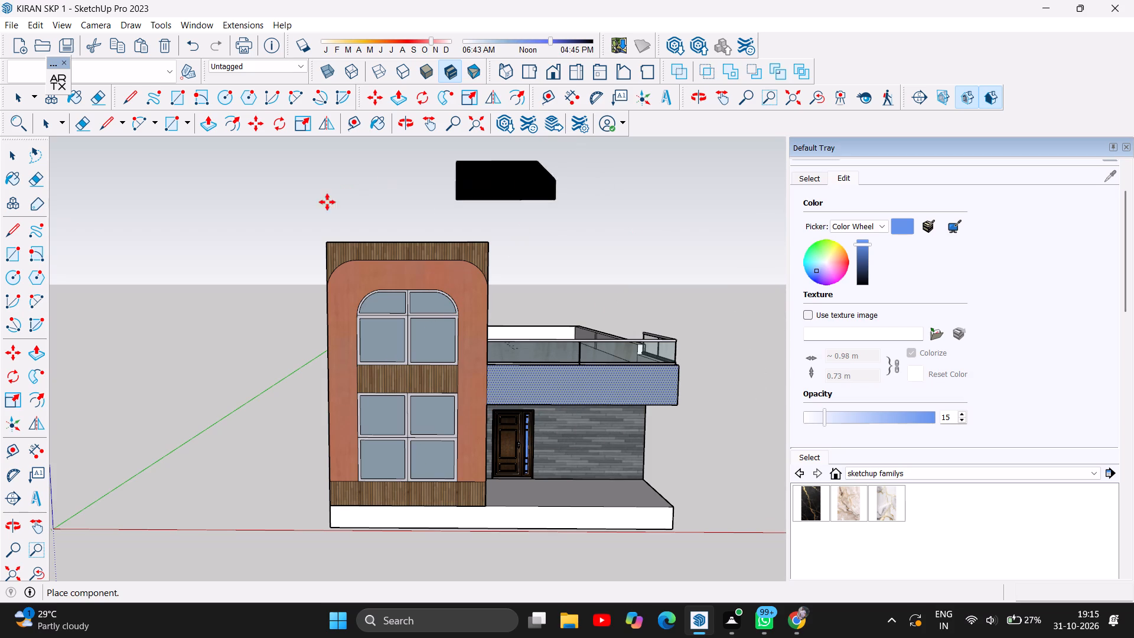
pyautogui.click(60, 363)
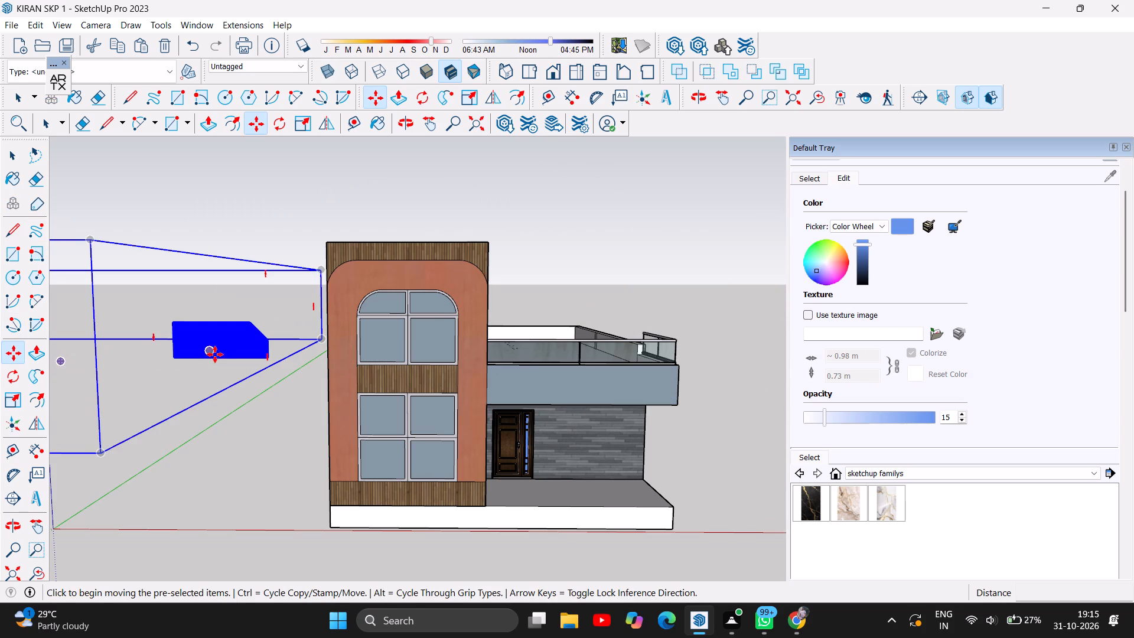
# Explode the placed CLAUSTRA+2 component and inspect its slat panel up close.
pyautogui.rightClick(221, 349)
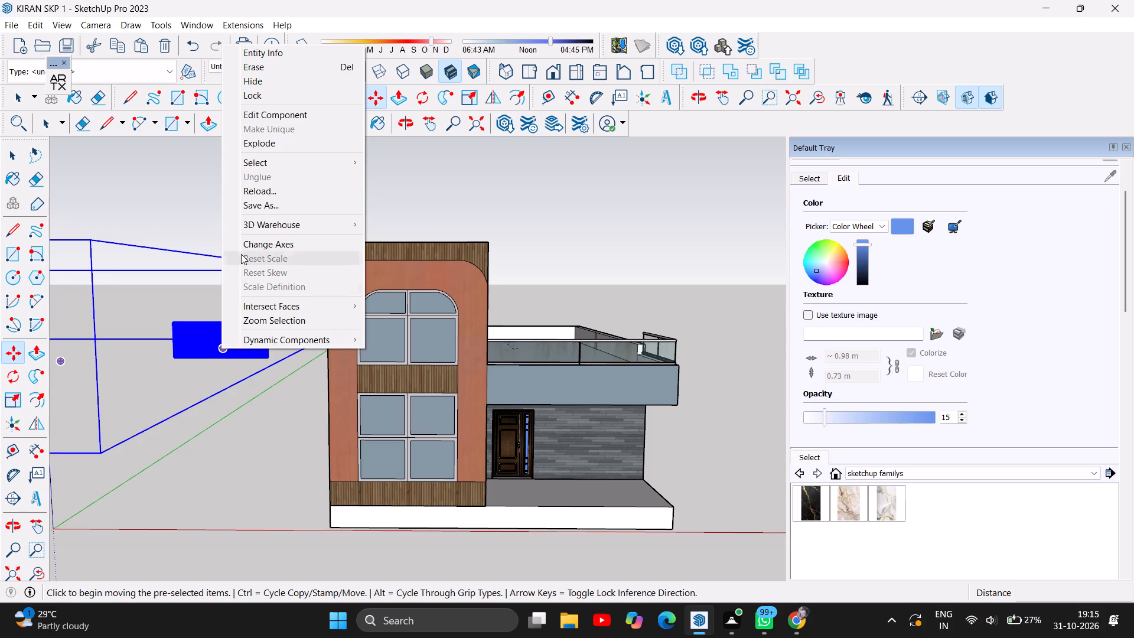
pyautogui.click(268, 144)
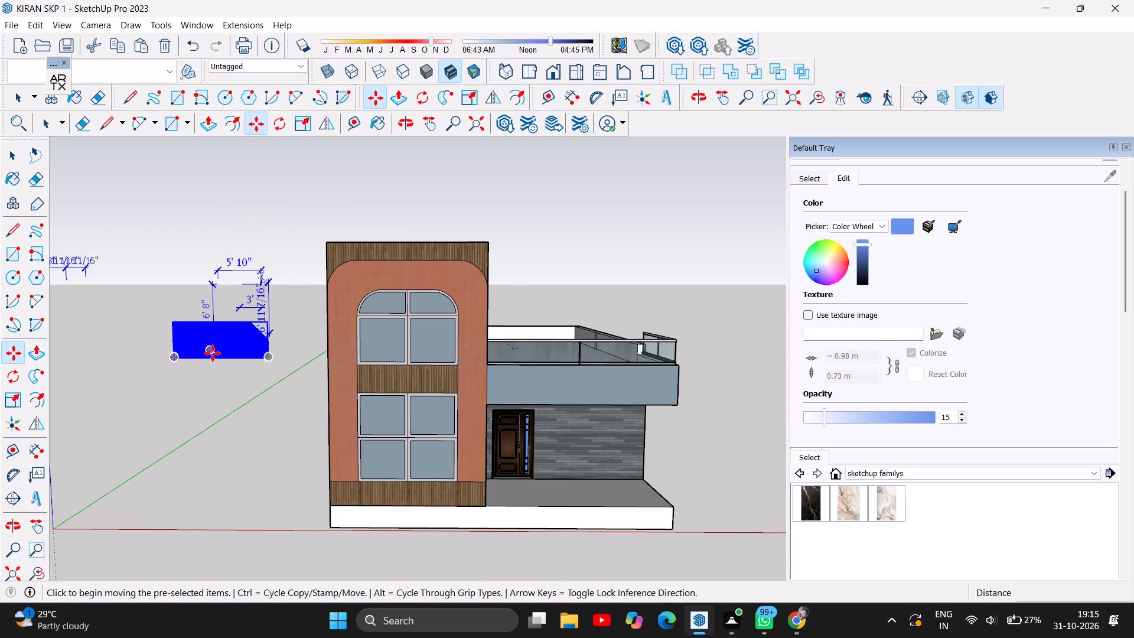
pyautogui.scroll(9, 213, 353)
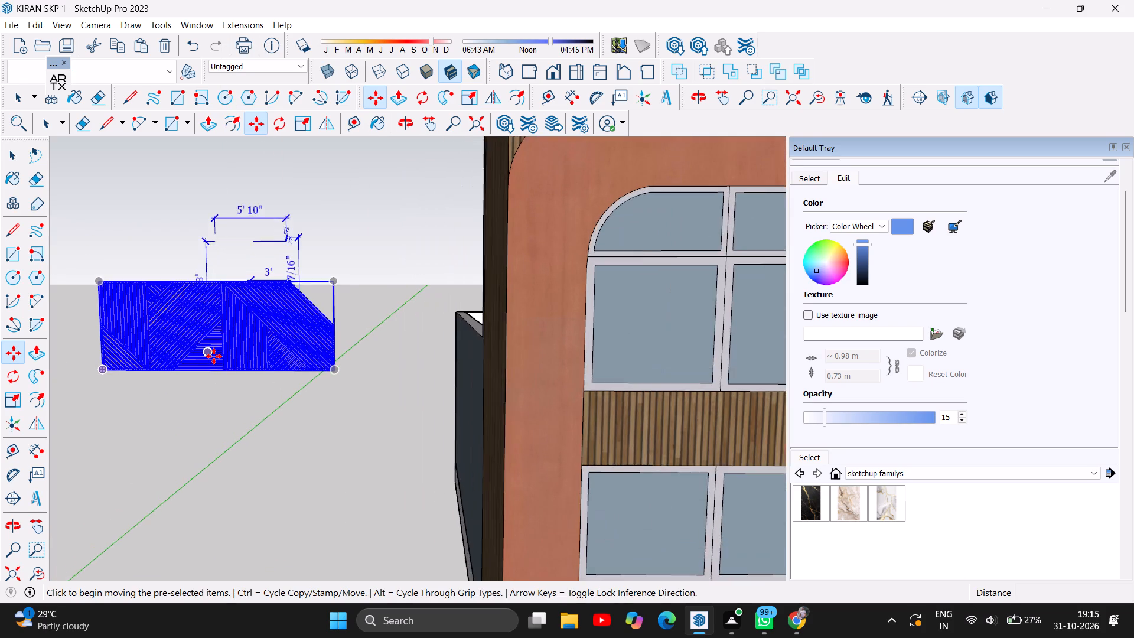
pyautogui.scroll(5, 214, 356)
pyautogui.scroll(5, 254, 326)
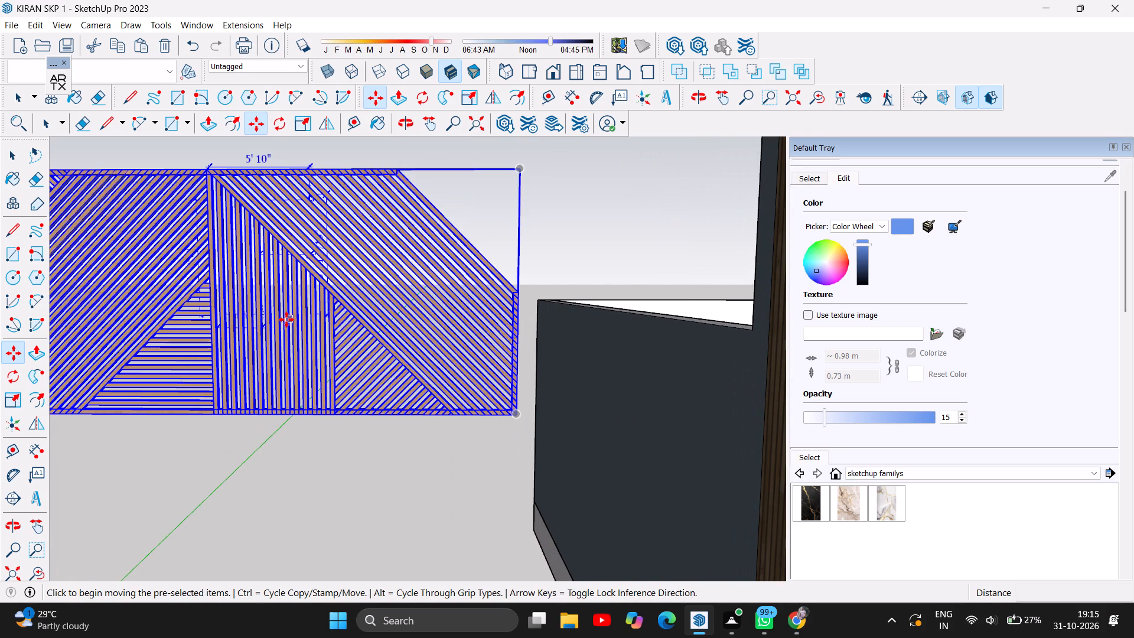
# Scale the exploded slat pattern beside the tower down uniformly, leaving its separate border pieces at their size.
pyautogui.click(5, 154)
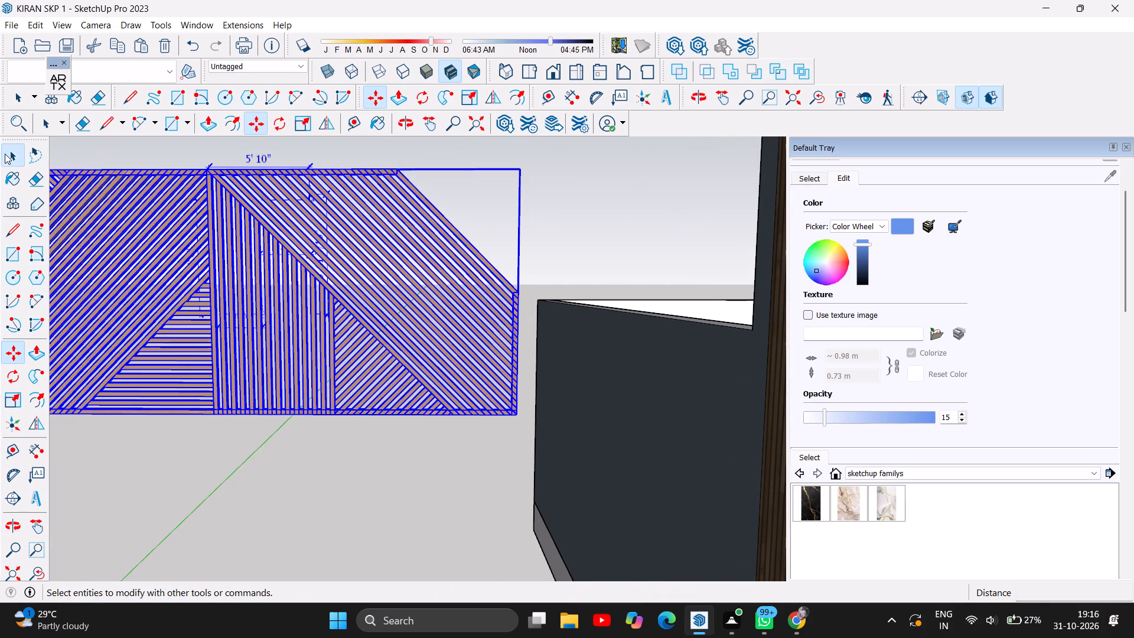
pyautogui.click(233, 284)
pyautogui.moveTo(239, 304); pyautogui.dragTo(263, 298)
pyautogui.click(269, 369)
pyautogui.scroll(-3, 362, 378)
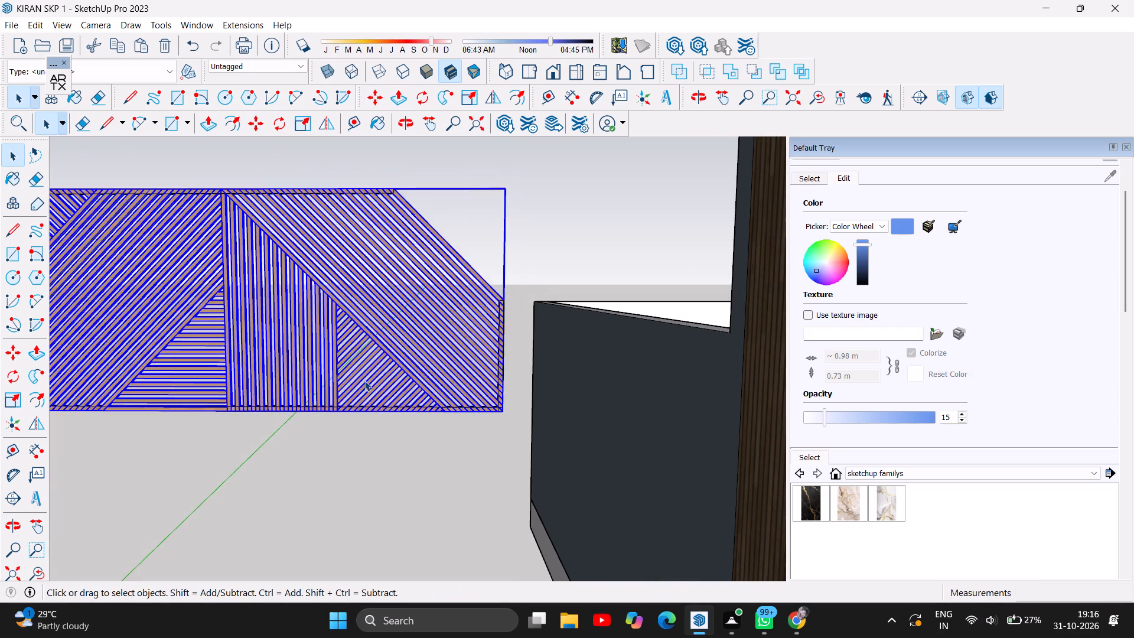
pyautogui.scroll(-8, 364, 380)
pyautogui.scroll(7, 364, 380)
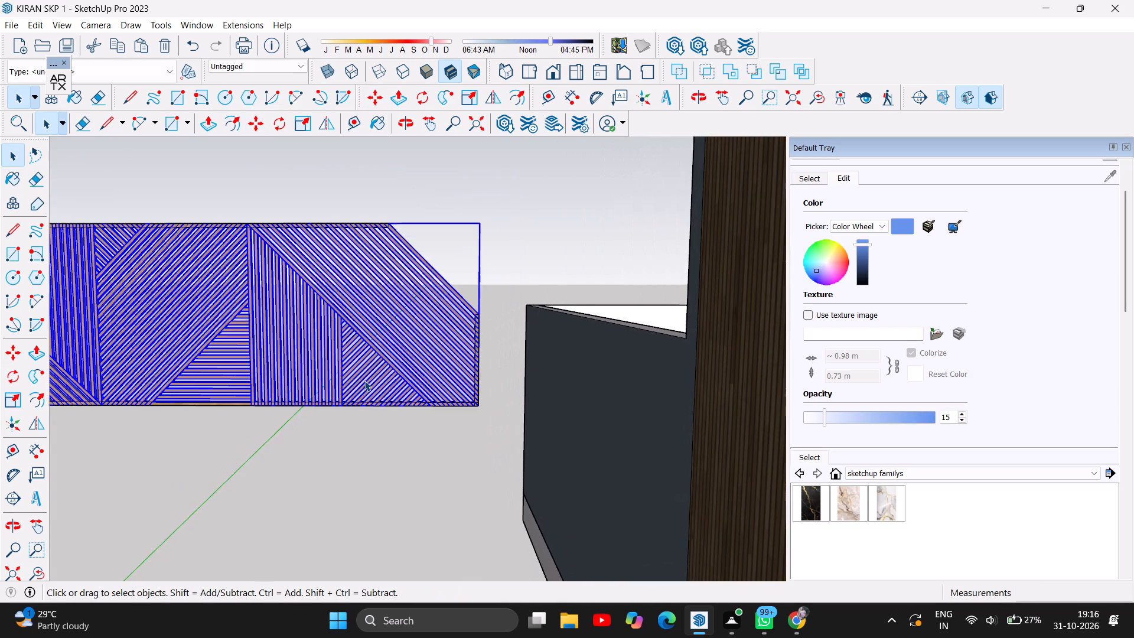
pyautogui.click(14, 399)
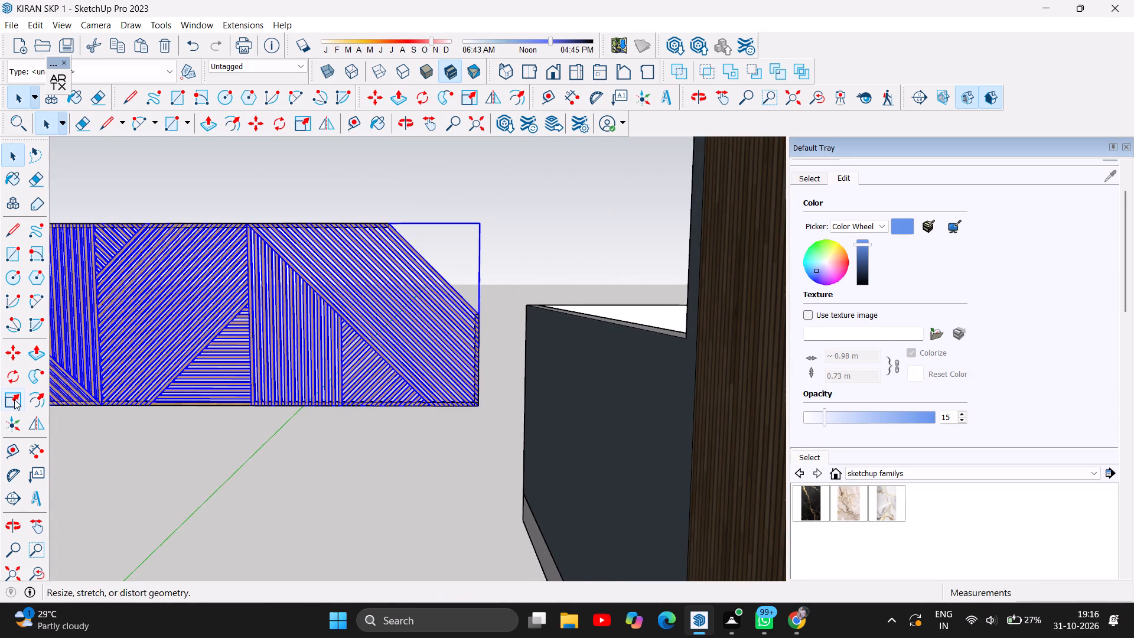
pyautogui.moveTo(480, 227); pyautogui.dragTo(376, 263)
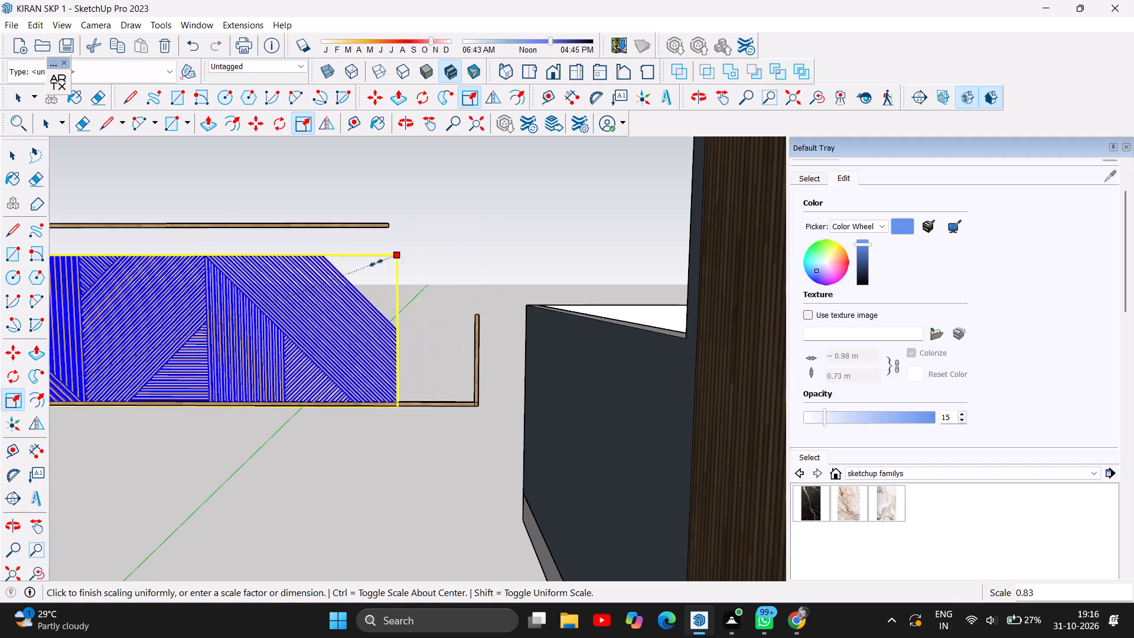
pyautogui.moveTo(376, 263); pyautogui.dragTo(325, 282)
pyautogui.scroll(-1, 421, 279)
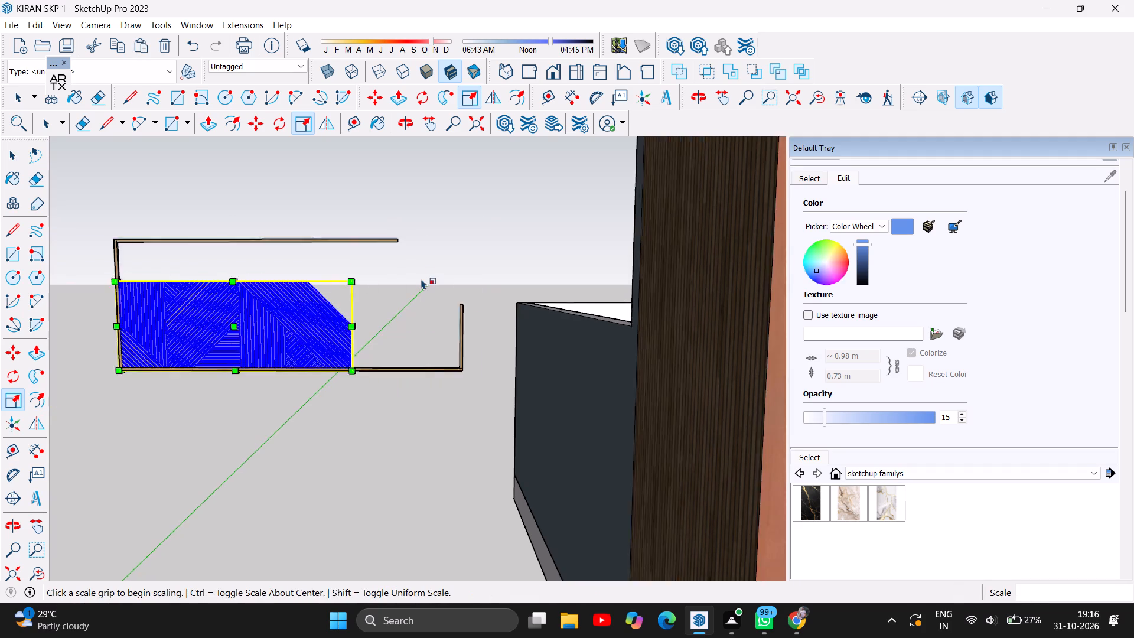
pyautogui.scroll(-2, 421, 279)
pyautogui.moveTo(381, 281); pyautogui.dragTo(362, 284)
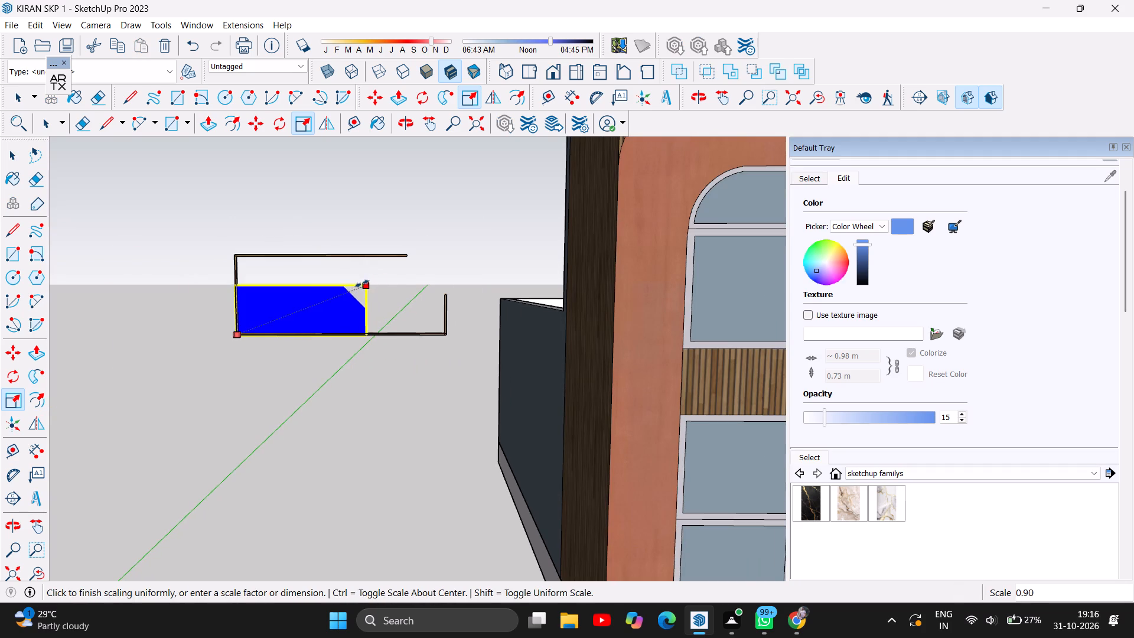
pyautogui.moveTo(362, 284); pyautogui.dragTo(379, 265)
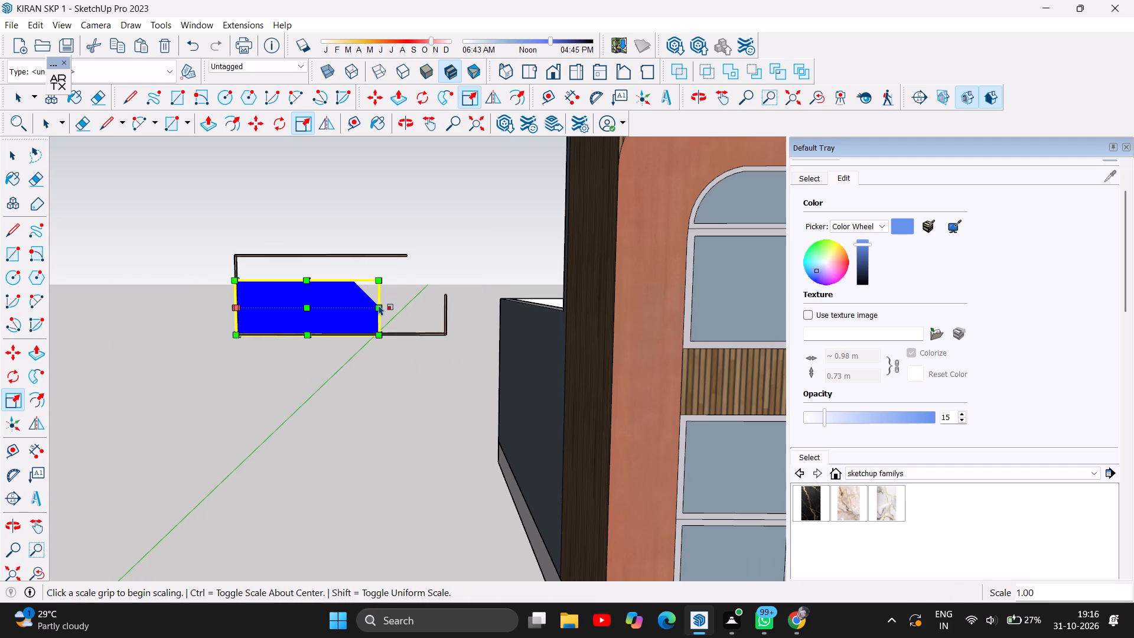
# Move the scaled slat panel from the empty space beside the tower to the house's terrace.
pyautogui.scroll(4, 388, 305)
pyautogui.scroll(-2, 259, 332)
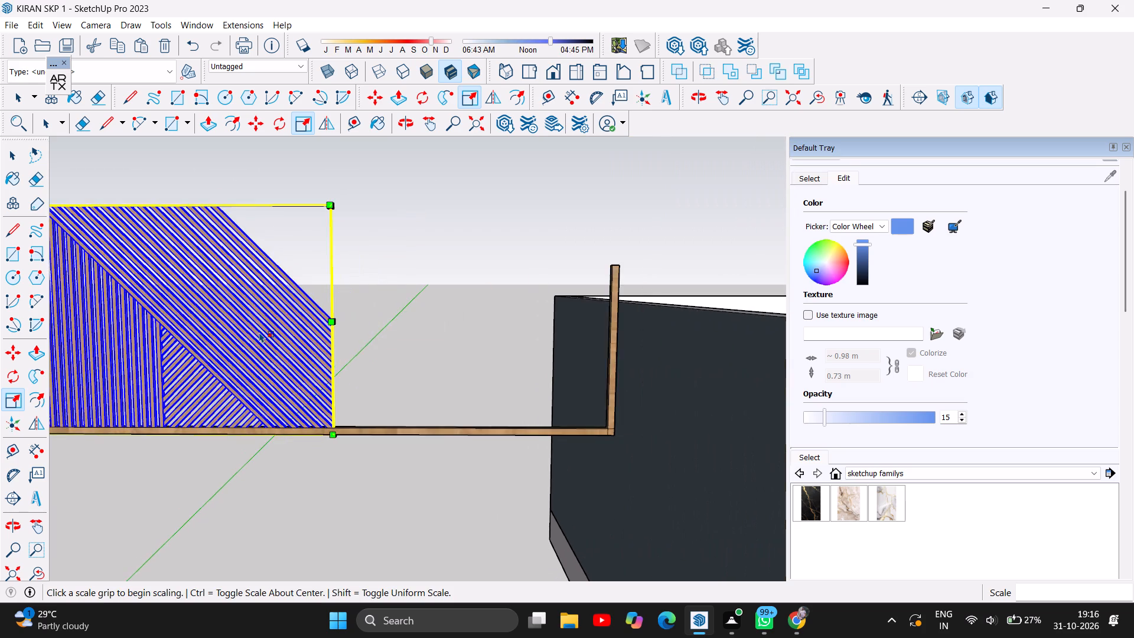
pyautogui.scroll(-3, 260, 332)
pyautogui.click(378, 100)
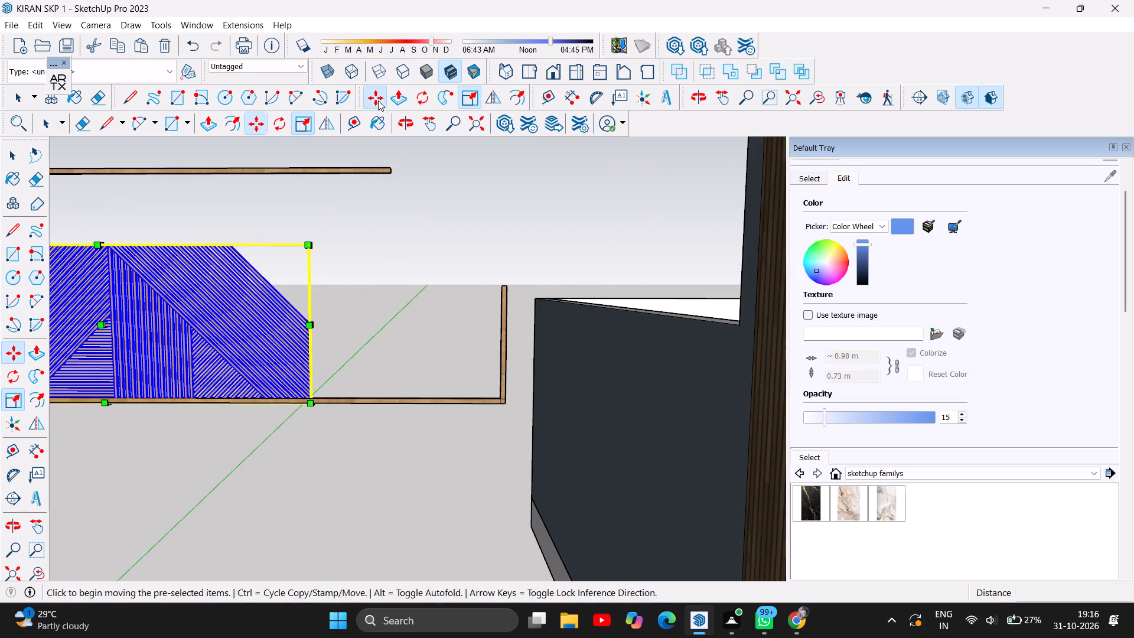
pyautogui.click(128, 347)
pyautogui.scroll(-2, 265, 355)
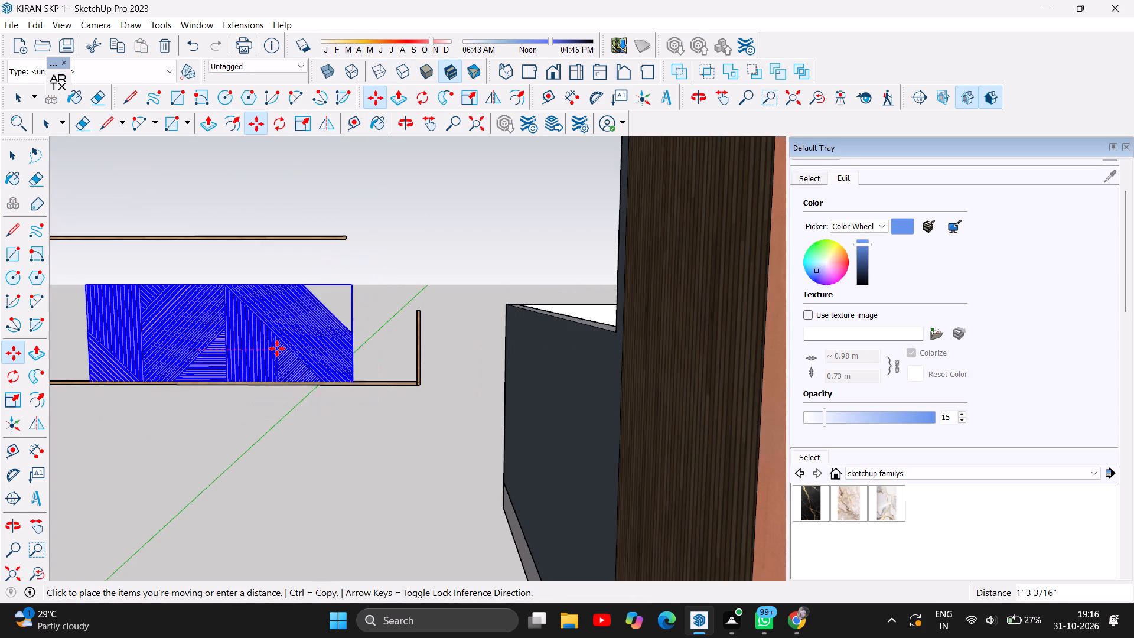
pyautogui.scroll(-4, 284, 344)
pyautogui.scroll(-5, 204, 382)
pyautogui.scroll(-5, 133, 421)
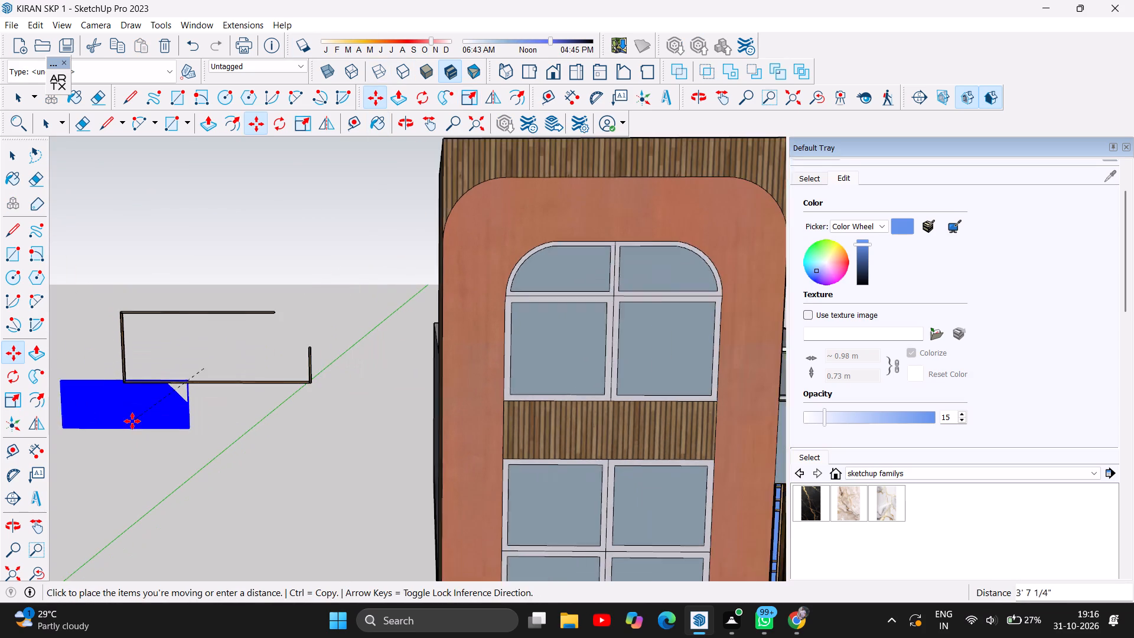
pyautogui.scroll(-12, 132, 421)
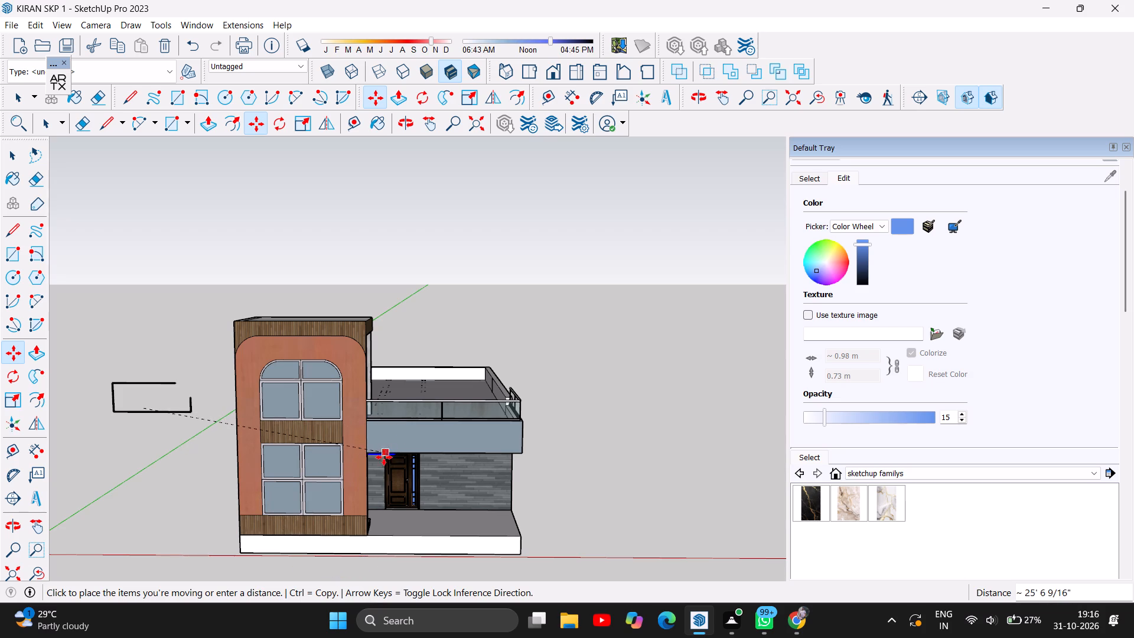
pyautogui.click(440, 392)
# Move the slat panel down about 5' 5" onto the blue-grey fascia below the glass balcony railing.
pyautogui.scroll(3, 491, 412)
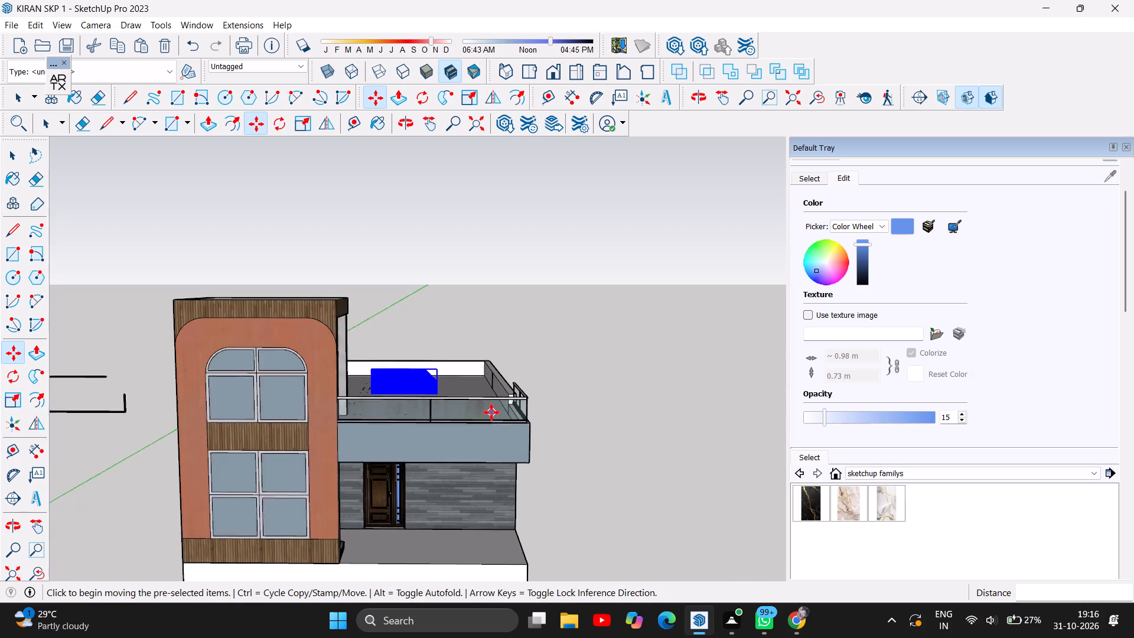
pyautogui.scroll(3, 491, 412)
pyautogui.scroll(2, 398, 373)
pyautogui.scroll(6, 334, 406)
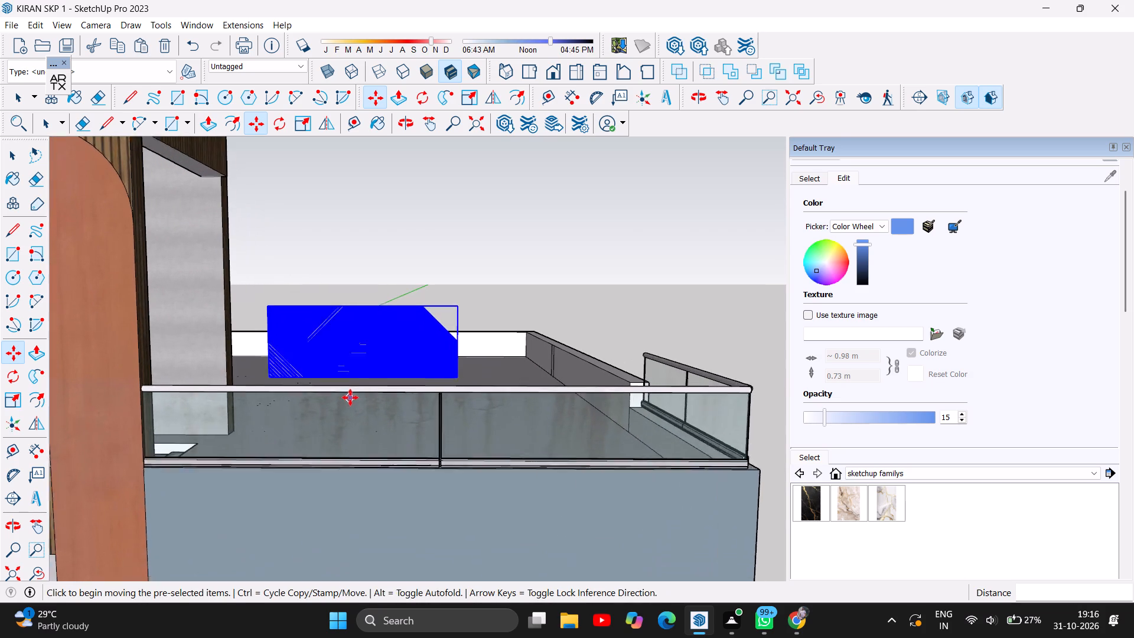
pyautogui.click(348, 336)
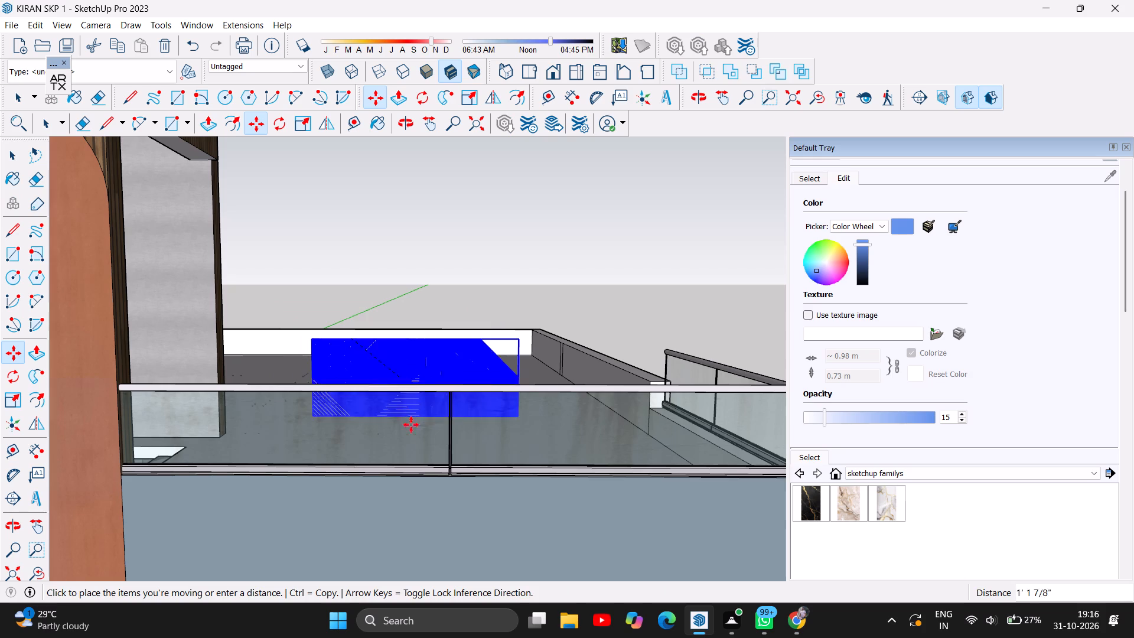
pyautogui.click(324, 525)
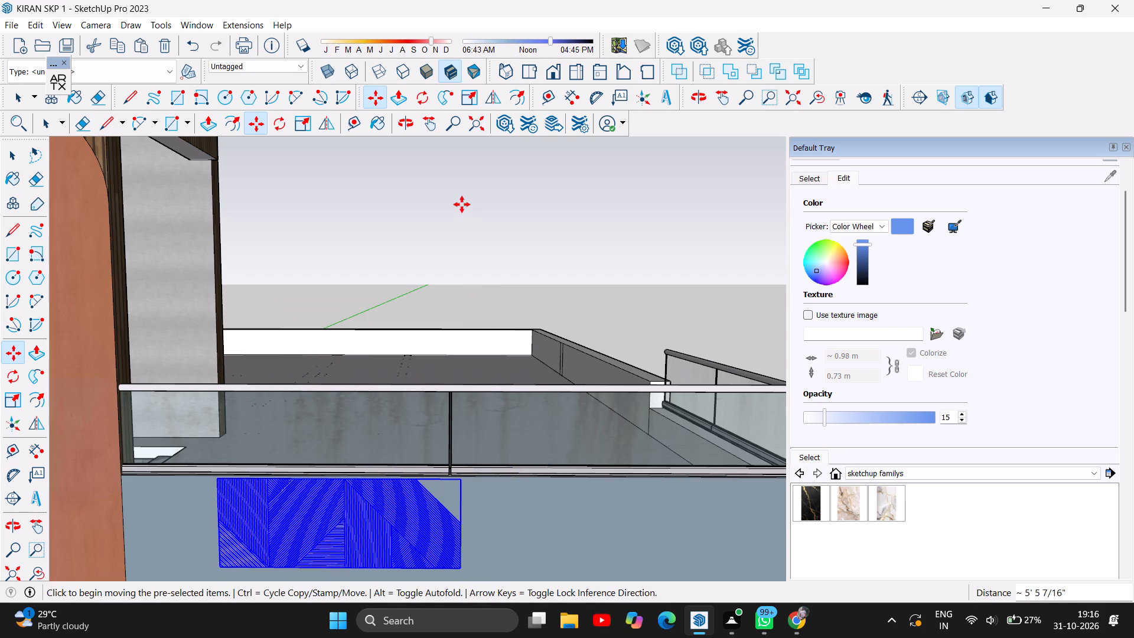
# Slide the slat panel about 2' 3" along the fascia so its end meets the terracotta tower.
pyautogui.scroll(-3, 457, 197)
pyautogui.scroll(4, 393, 424)
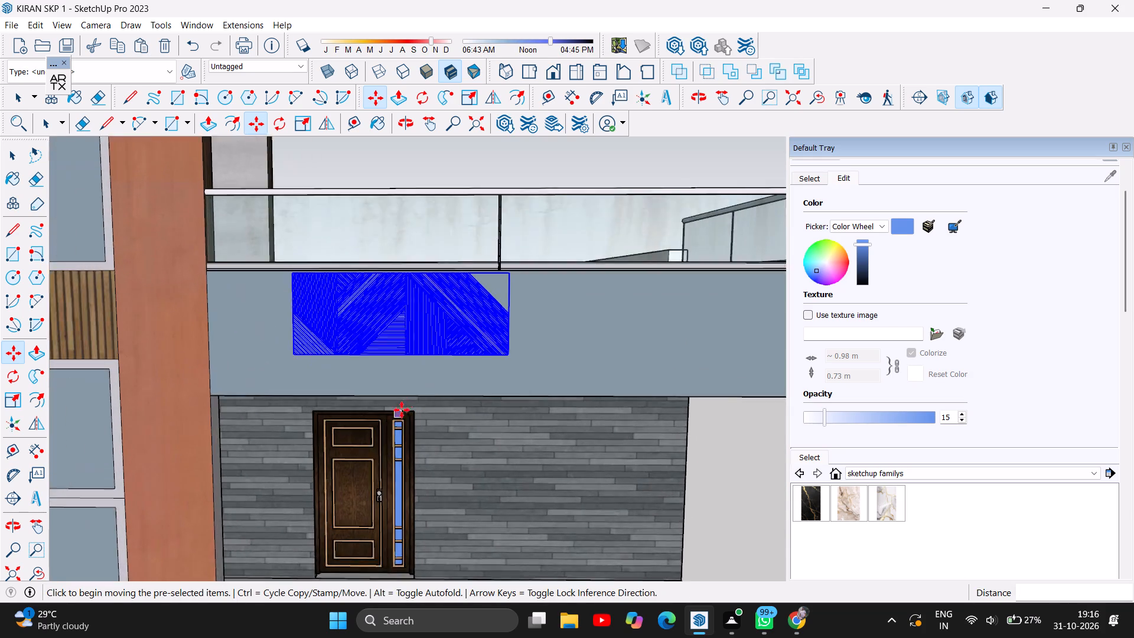
pyautogui.scroll(1, 402, 410)
pyautogui.scroll(1, 450, 355)
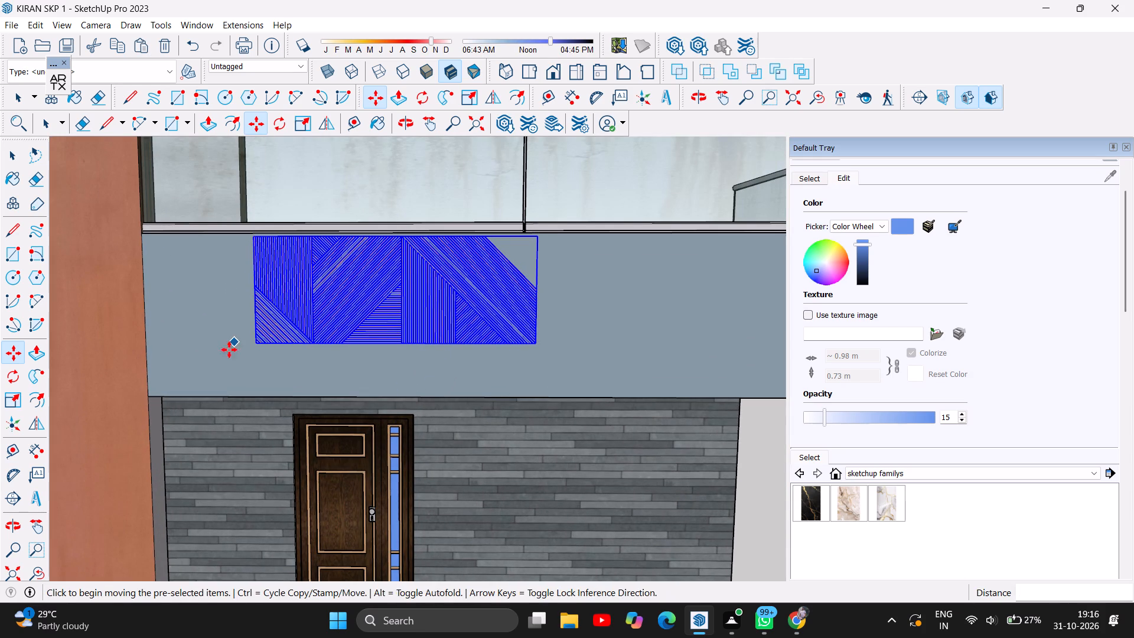
pyautogui.moveTo(408, 291); pyautogui.dragTo(390, 294)
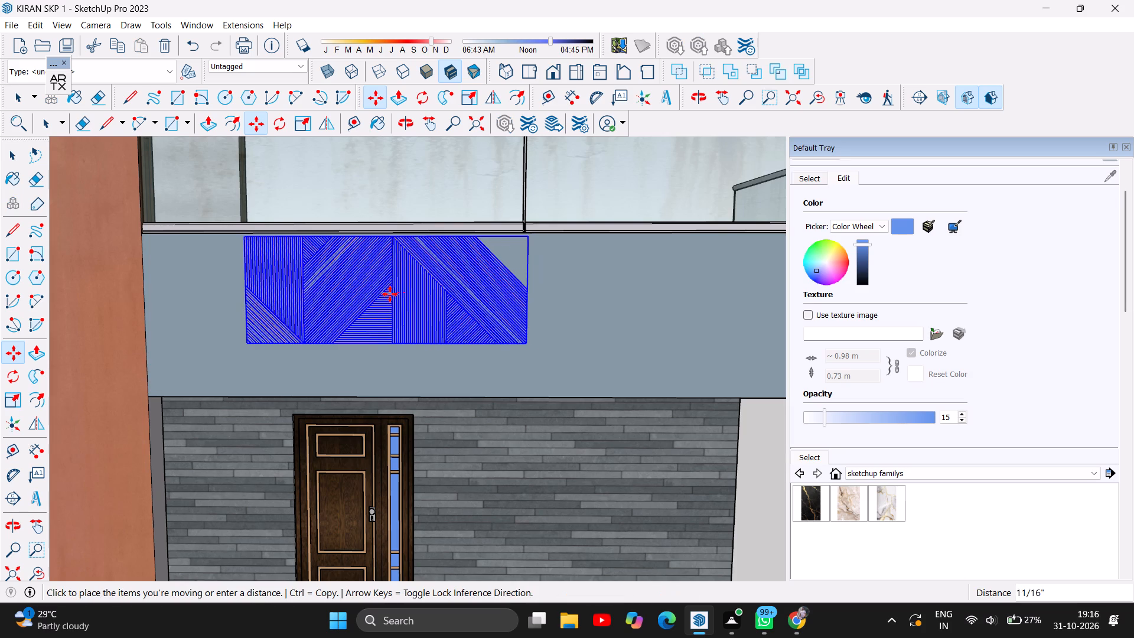
pyautogui.moveTo(390, 294); pyautogui.dragTo(298, 300)
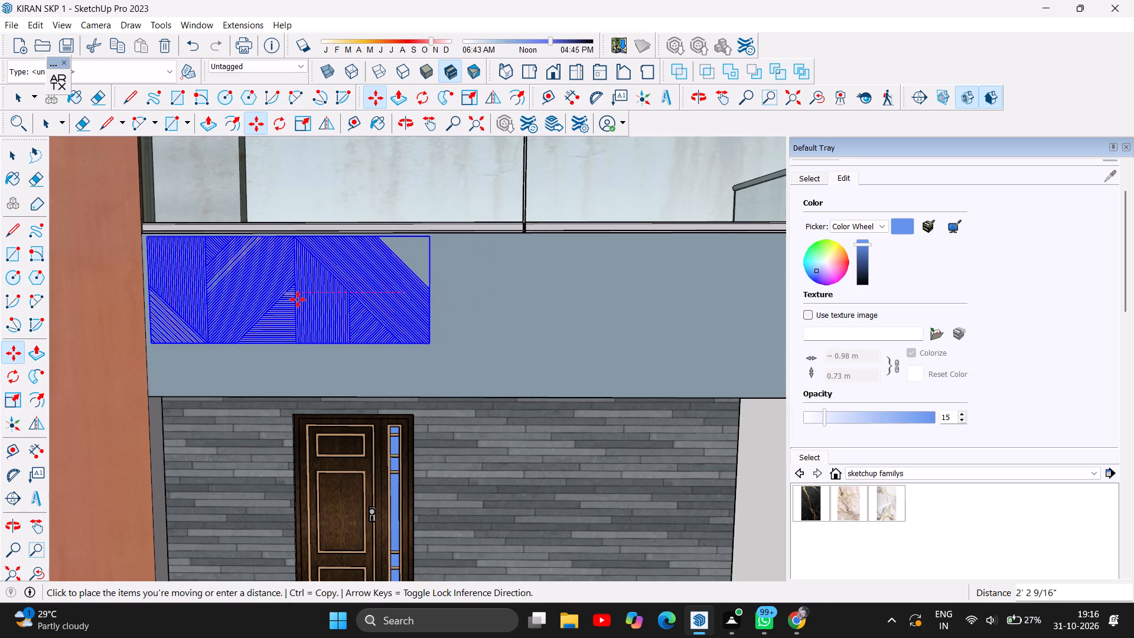
pyautogui.moveTo(298, 300); pyautogui.dragTo(295, 299)
# Pull the slat panel out from the fascia face along the green axis by about 2 3/8".
pyautogui.scroll(-2, 324, 377)
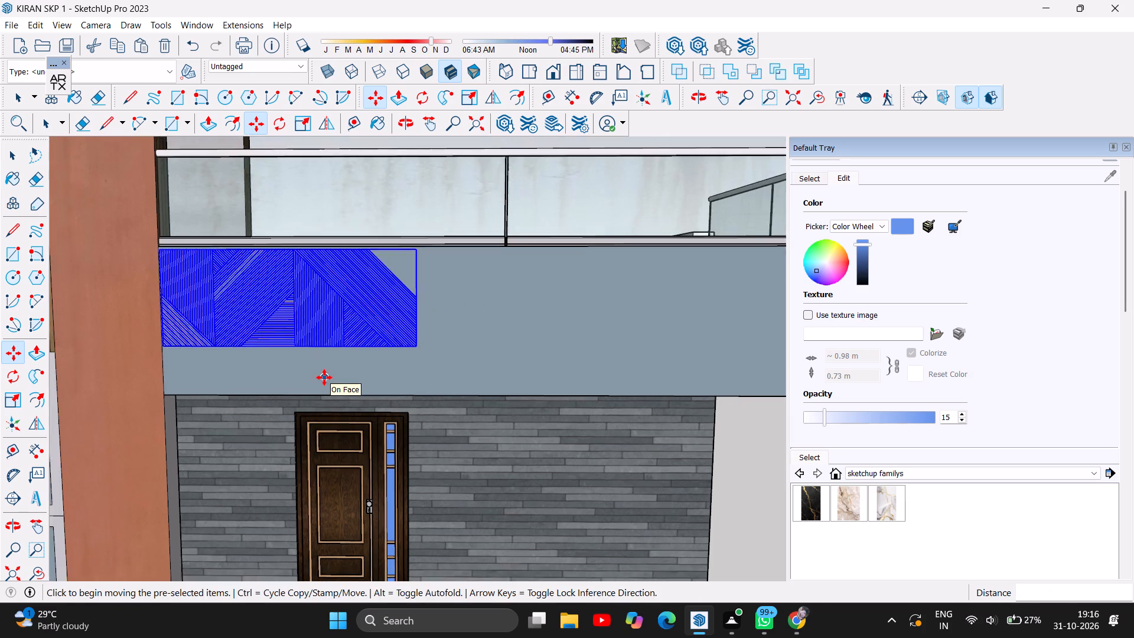
pyautogui.scroll(-3, 324, 377)
pyautogui.scroll(4, 356, 363)
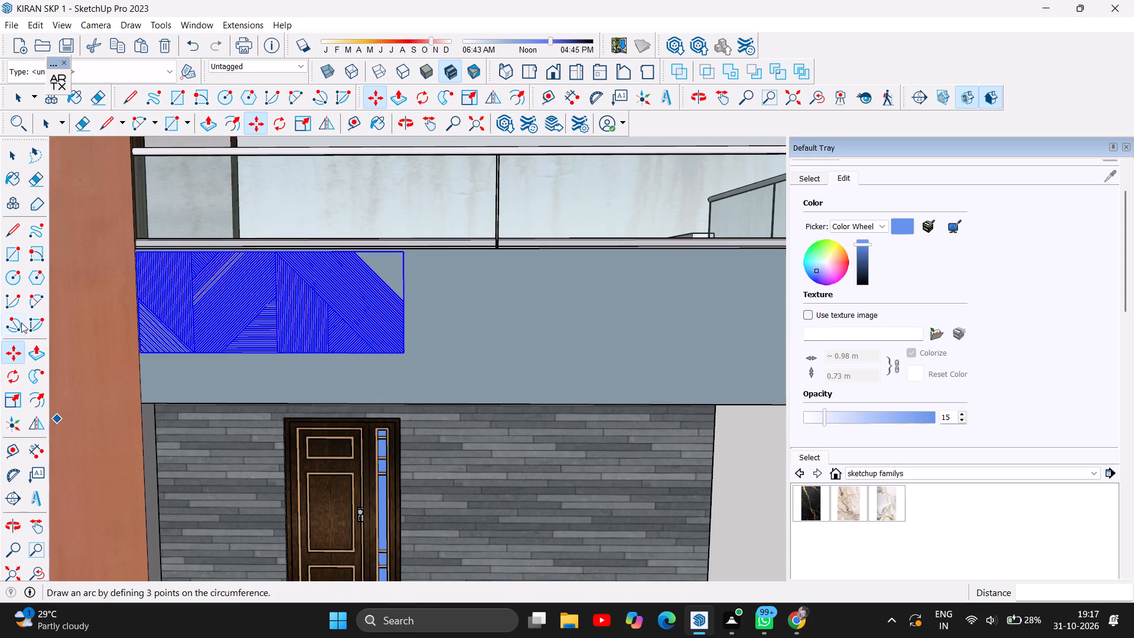
pyautogui.click(15, 403)
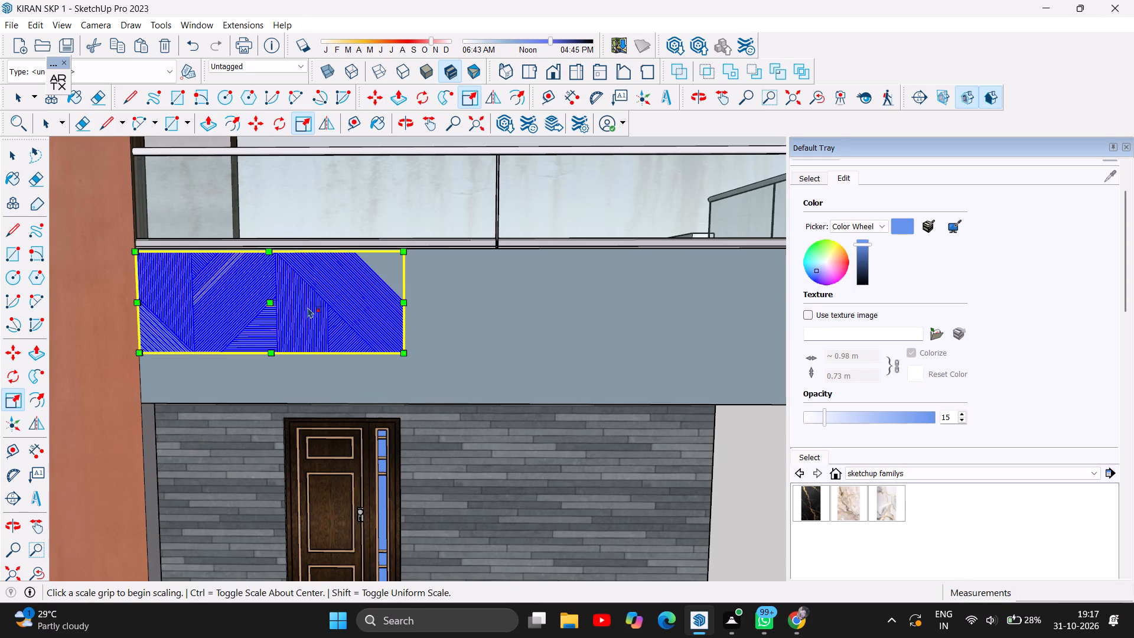
pyautogui.click(408, 125)
pyautogui.moveTo(590, 330); pyautogui.dragTo(360, 354)
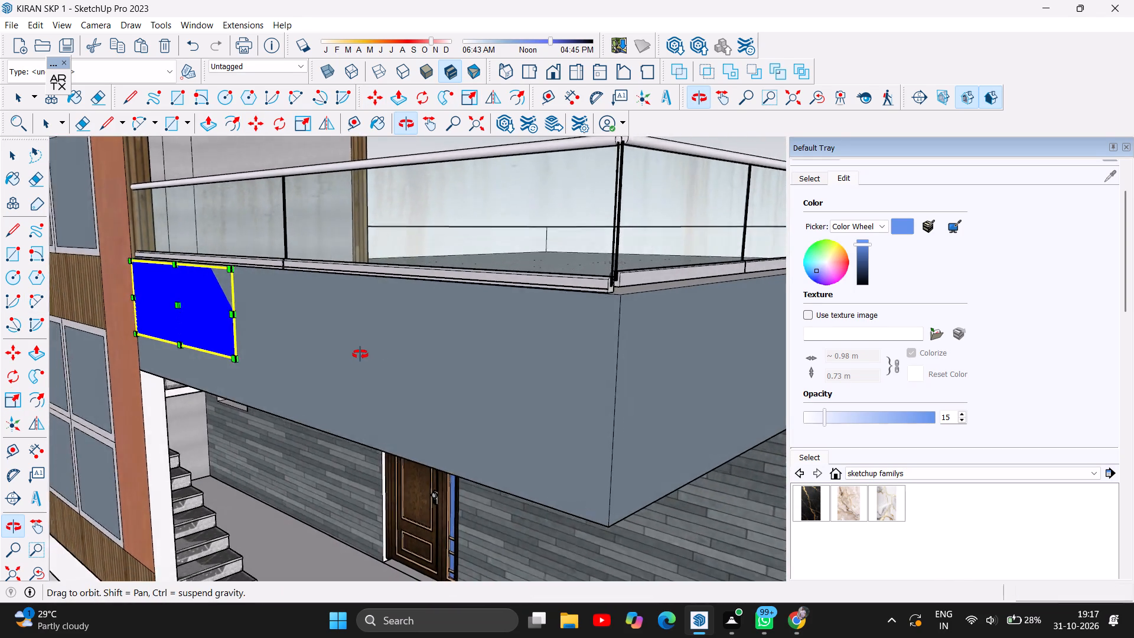
pyautogui.moveTo(360, 354); pyautogui.dragTo(350, 358)
pyautogui.scroll(7, 246, 321)
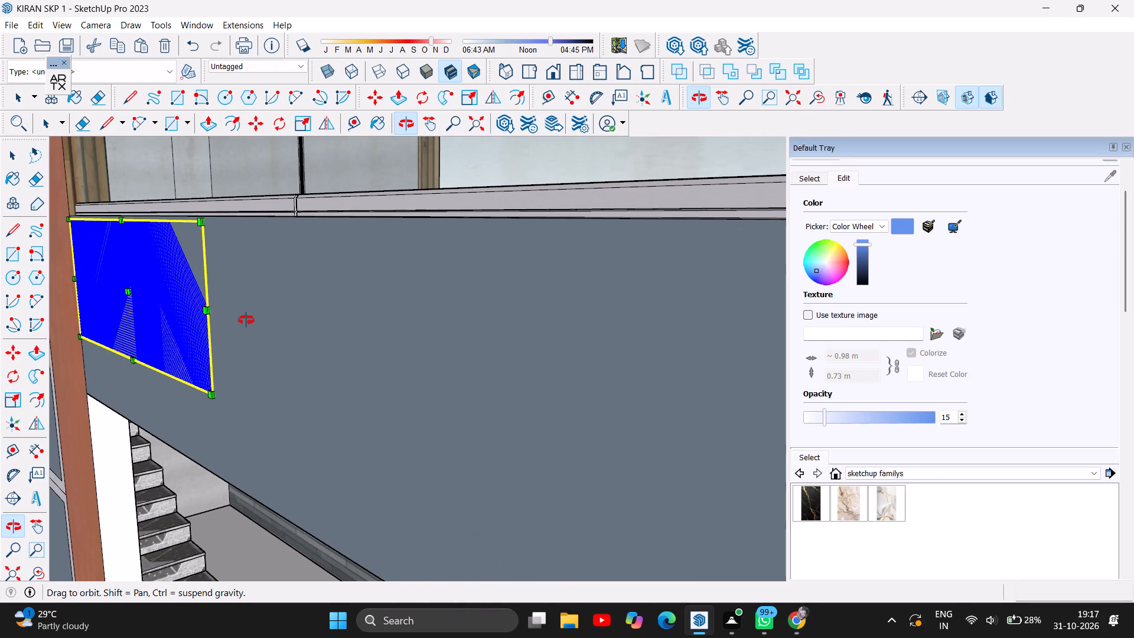
pyautogui.scroll(5, 191, 307)
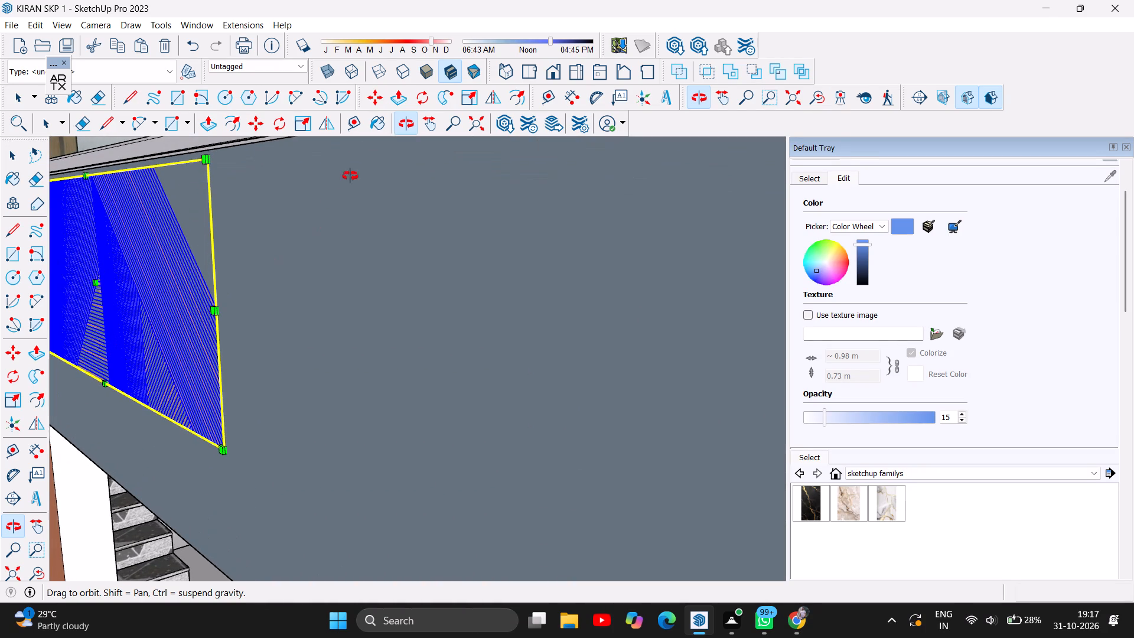
pyautogui.click(380, 97)
pyautogui.click(170, 287)
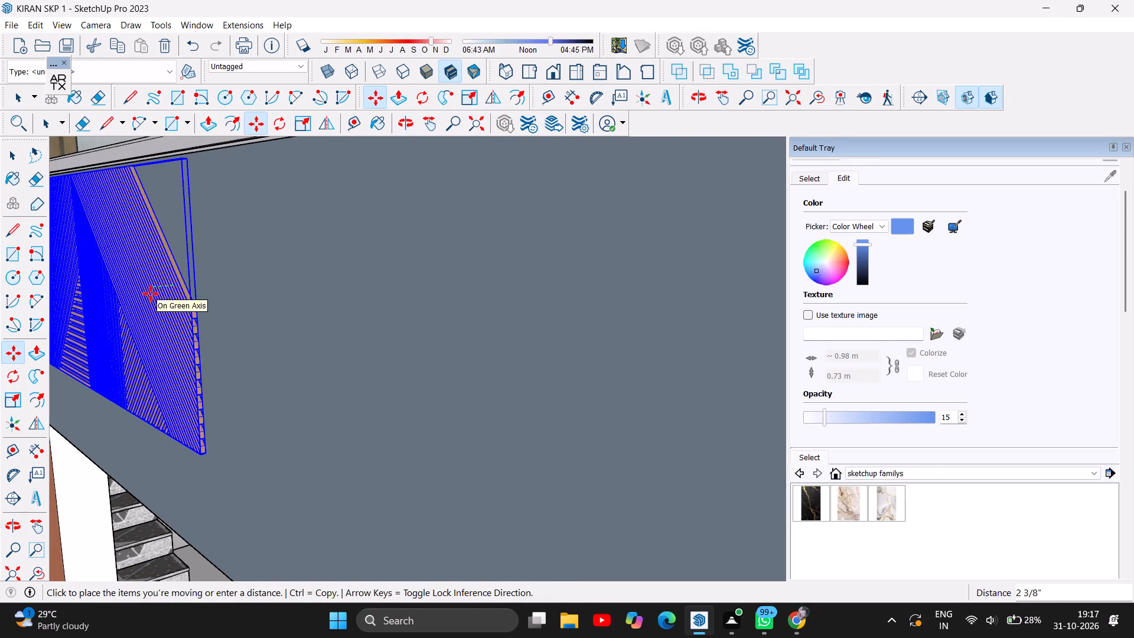
pyautogui.click(151, 294)
# Stretch the slat panel lengthwise along the fascia on the red axis by a factor of about 1.36.
pyautogui.scroll(-5, 313, 349)
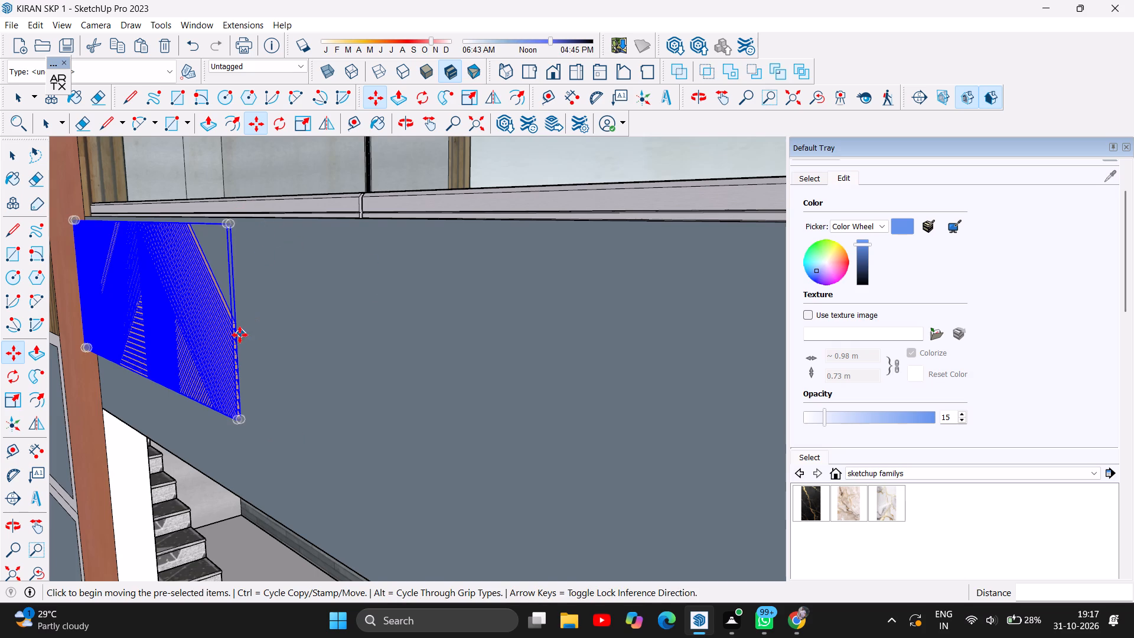
pyautogui.scroll(6, 240, 335)
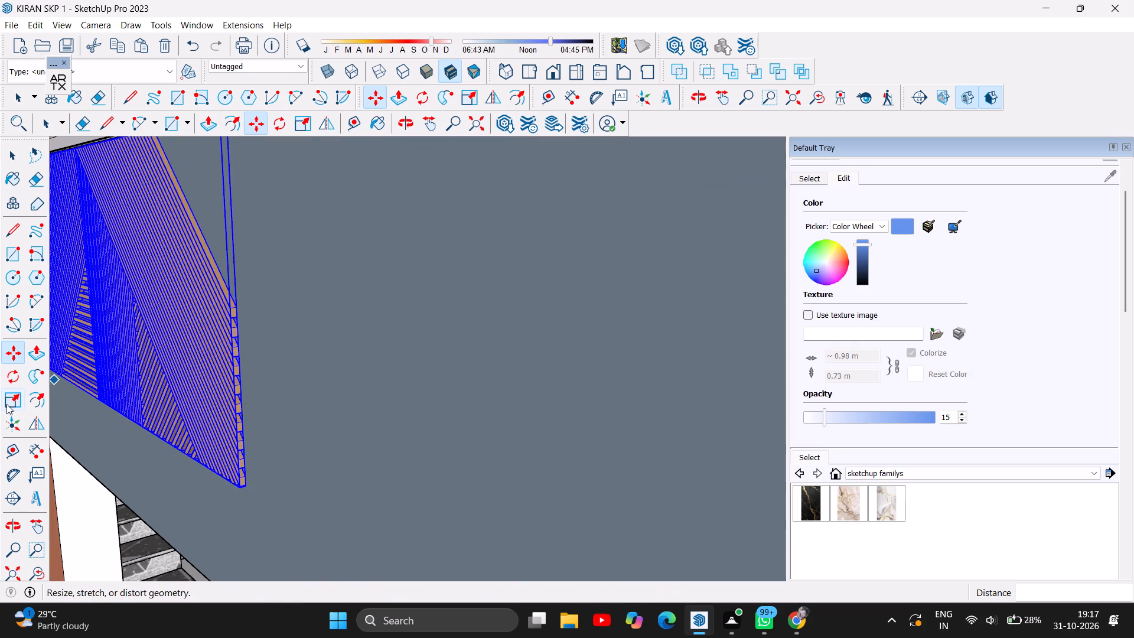
pyautogui.click(6, 404)
pyautogui.moveTo(236, 310); pyautogui.dragTo(489, 372)
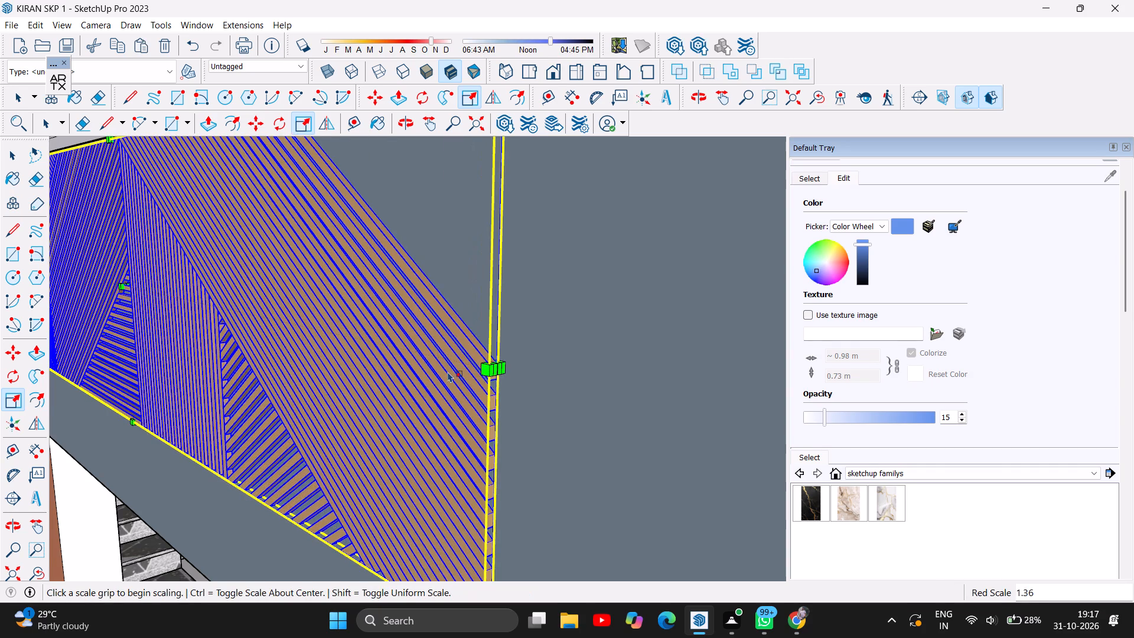
# Extend the slat panel's free end farther from the tower with another red-axis scale along the fascia.
pyautogui.scroll(-12, 448, 372)
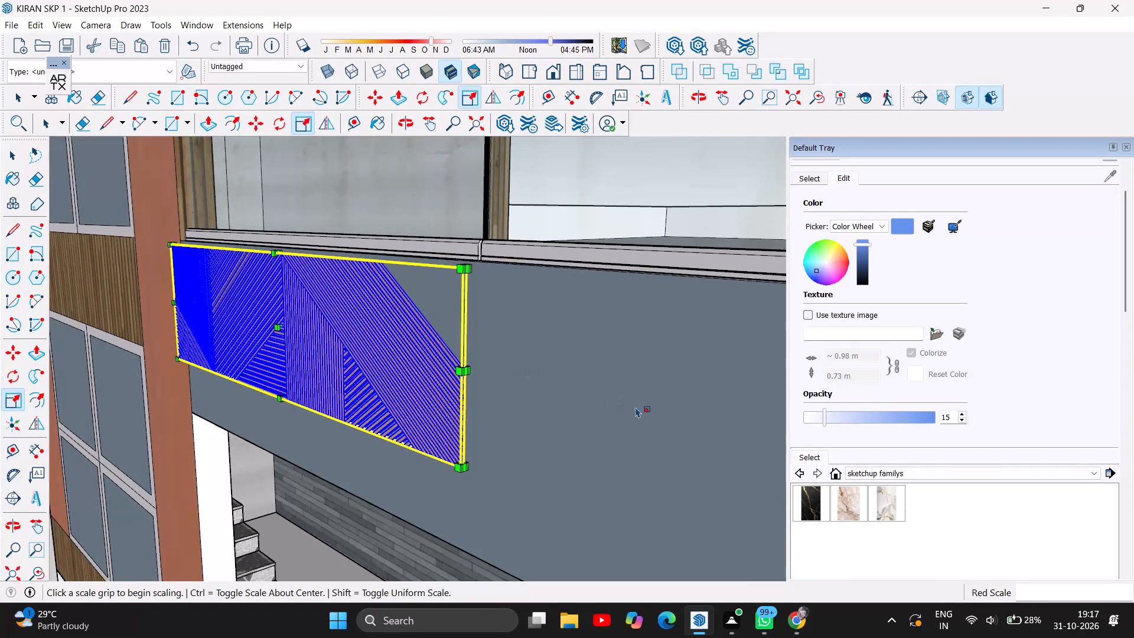
pyautogui.scroll(5, 636, 407)
pyautogui.scroll(6, 397, 351)
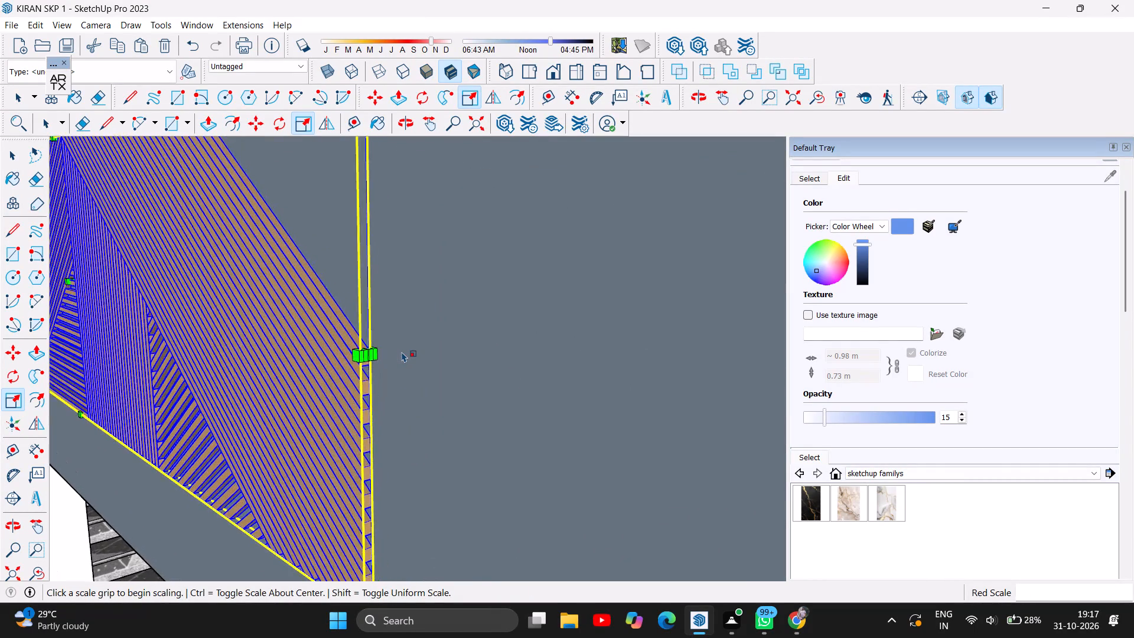
pyautogui.scroll(4, 397, 353)
pyautogui.moveTo(348, 356); pyautogui.dragTo(620, 425)
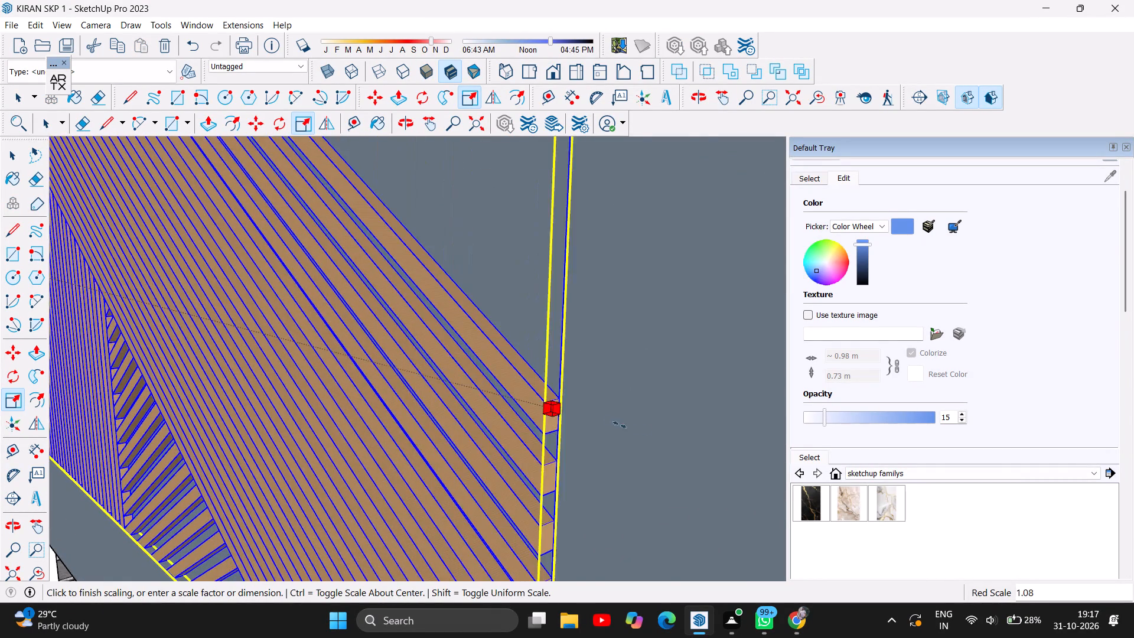
pyautogui.moveTo(620, 425); pyautogui.dragTo(670, 440)
pyautogui.scroll(-9, 257, 388)
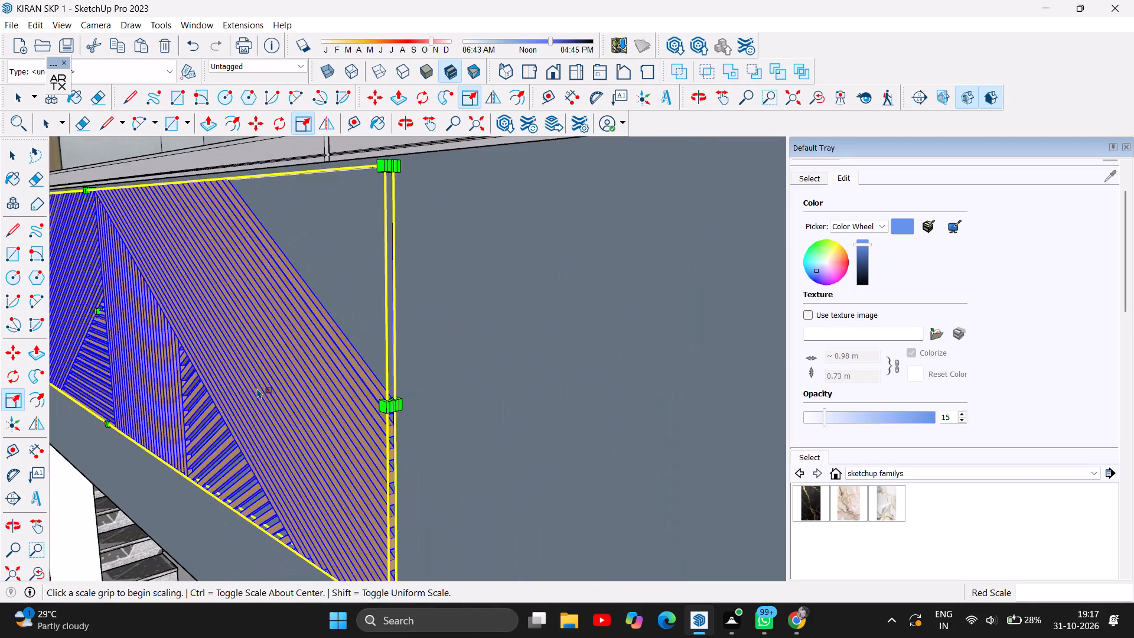
# Stretch the slat panel's free end farther from the tower with a red-axis scale along the balcony fascia.
pyautogui.scroll(-6, 260, 382)
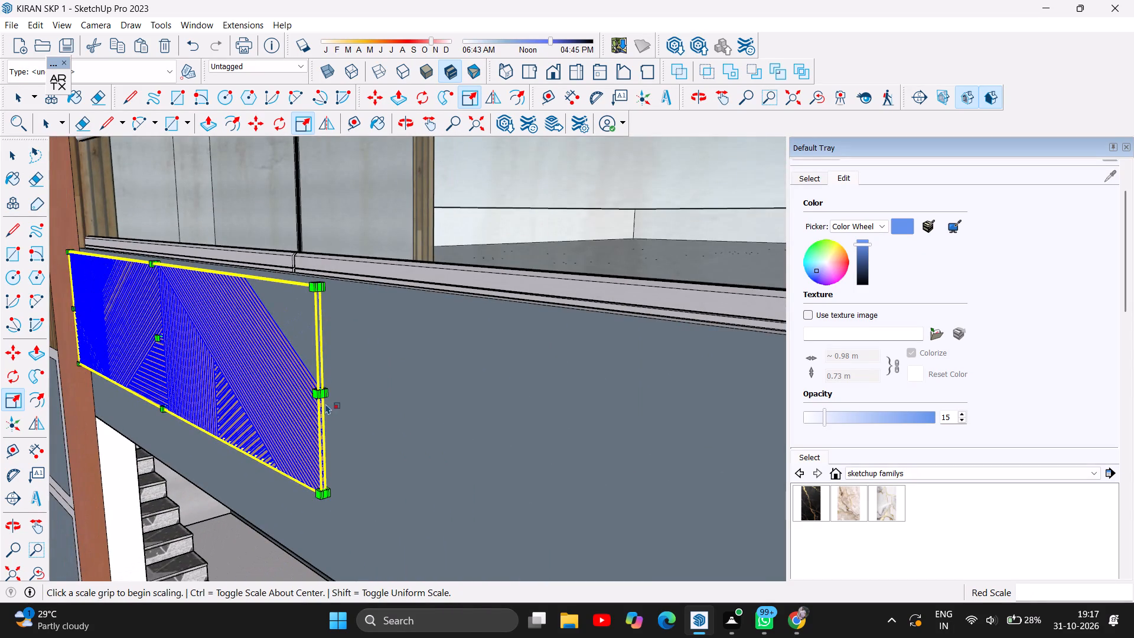
pyautogui.moveTo(325, 396); pyautogui.dragTo(555, 477)
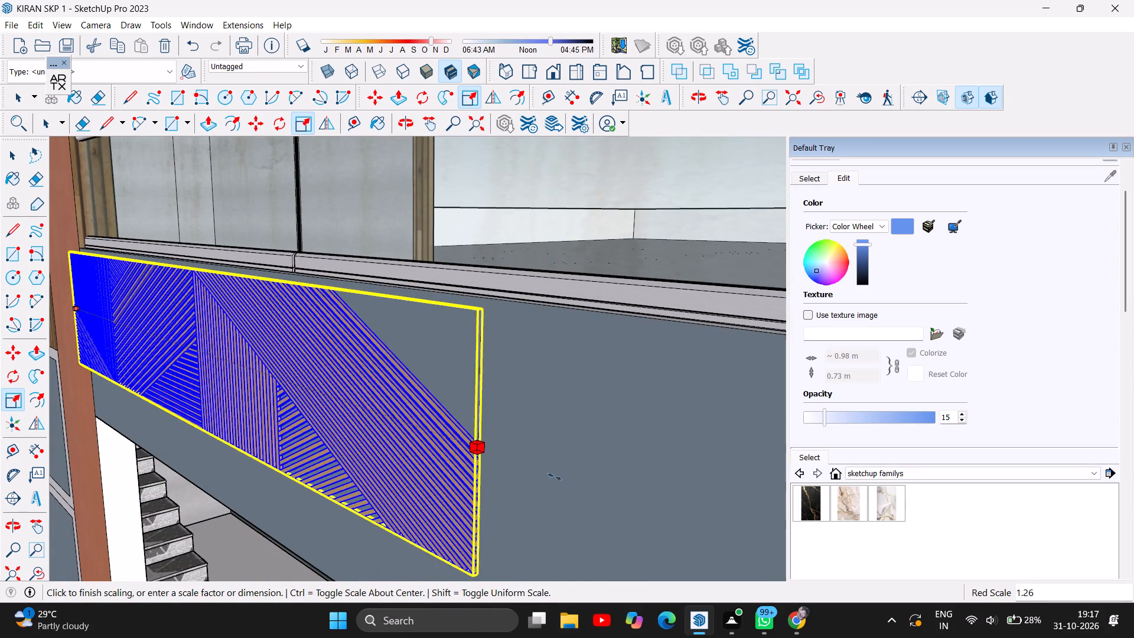
pyautogui.moveTo(555, 477); pyautogui.dragTo(595, 490)
# Stretch the slat panel lengthwise along the fascia on the red axis by a factor of about 1.10.
pyautogui.scroll(-8, 392, 428)
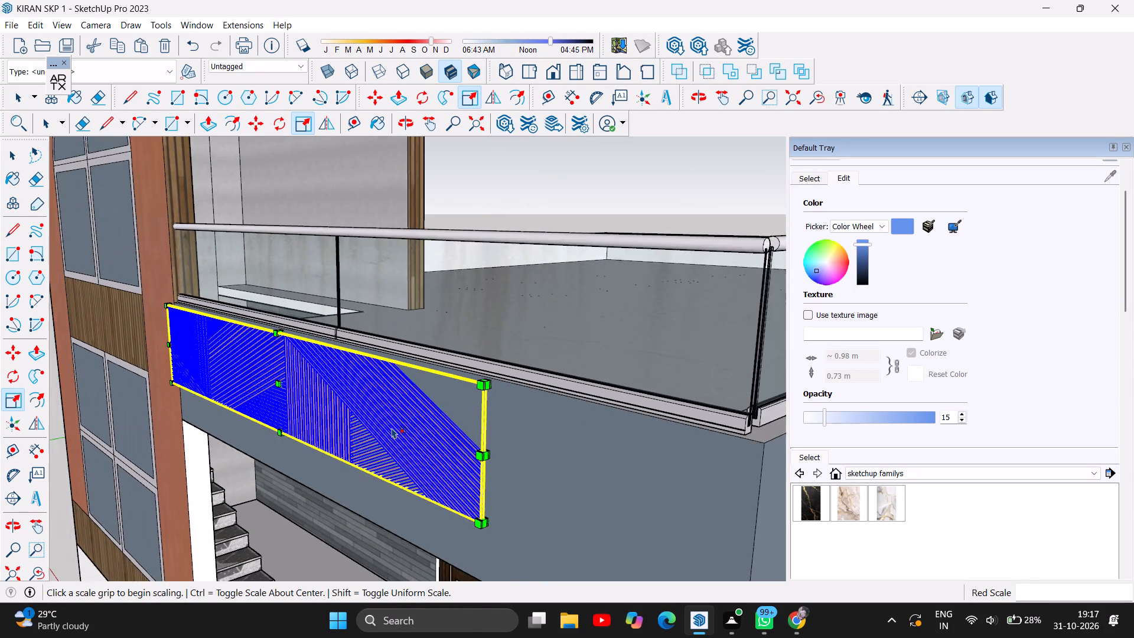
pyautogui.scroll(10, 496, 463)
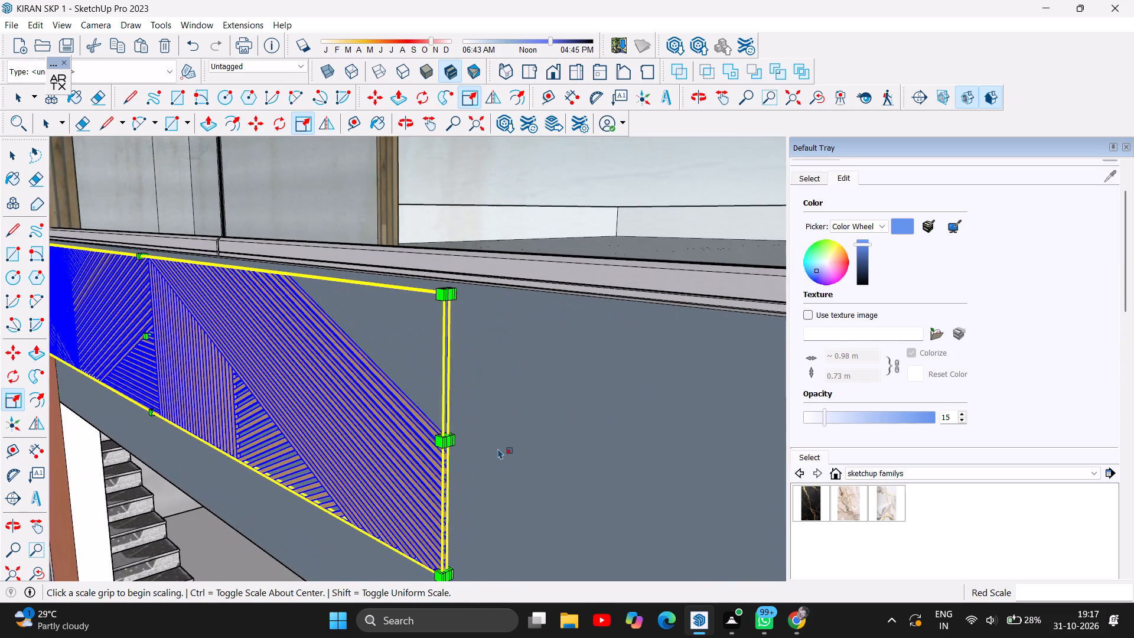
pyautogui.scroll(2, 498, 448)
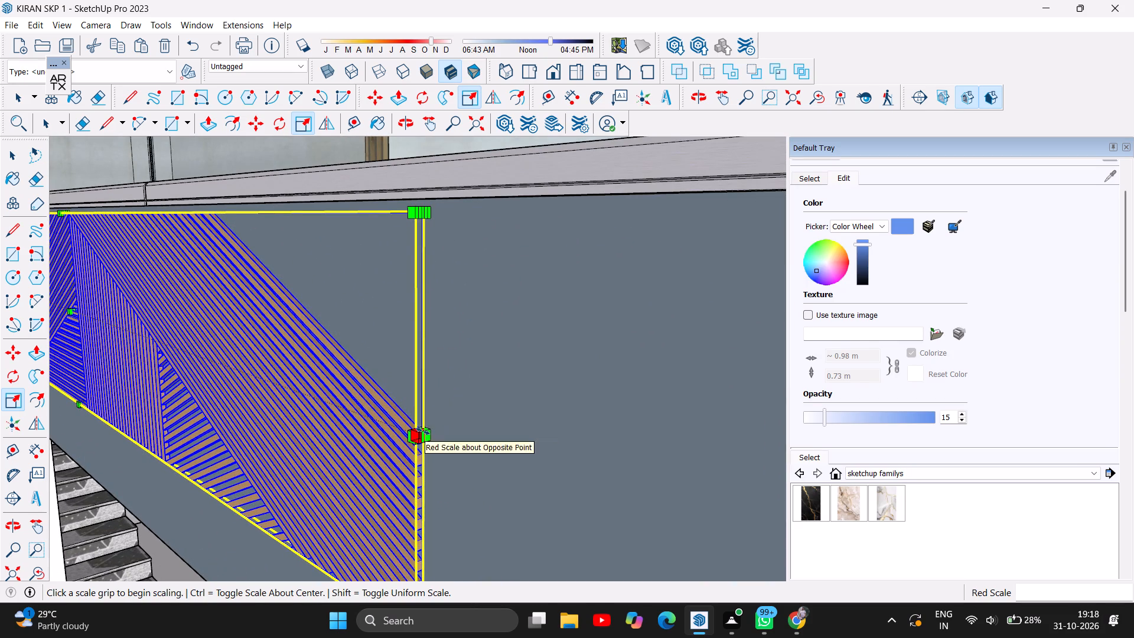
pyautogui.moveTo(423, 431); pyautogui.dragTo(626, 490)
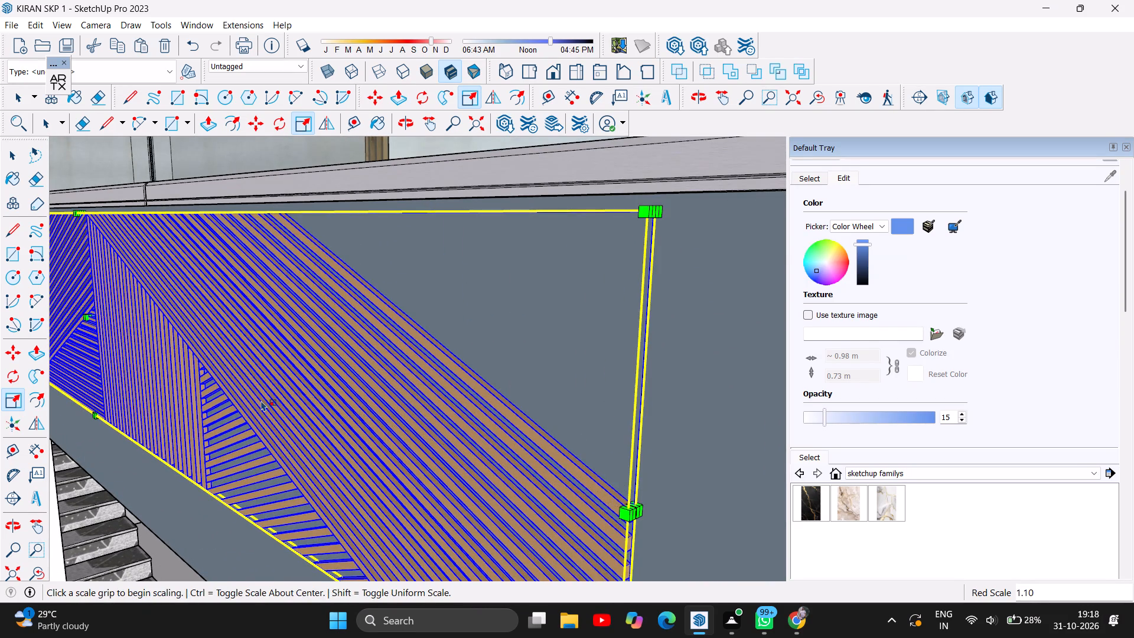
# Extend the slat panel's free end closer to the fascia's outer corner with another red-axis scale.
pyautogui.scroll(-12, 261, 401)
pyautogui.scroll(1, 388, 458)
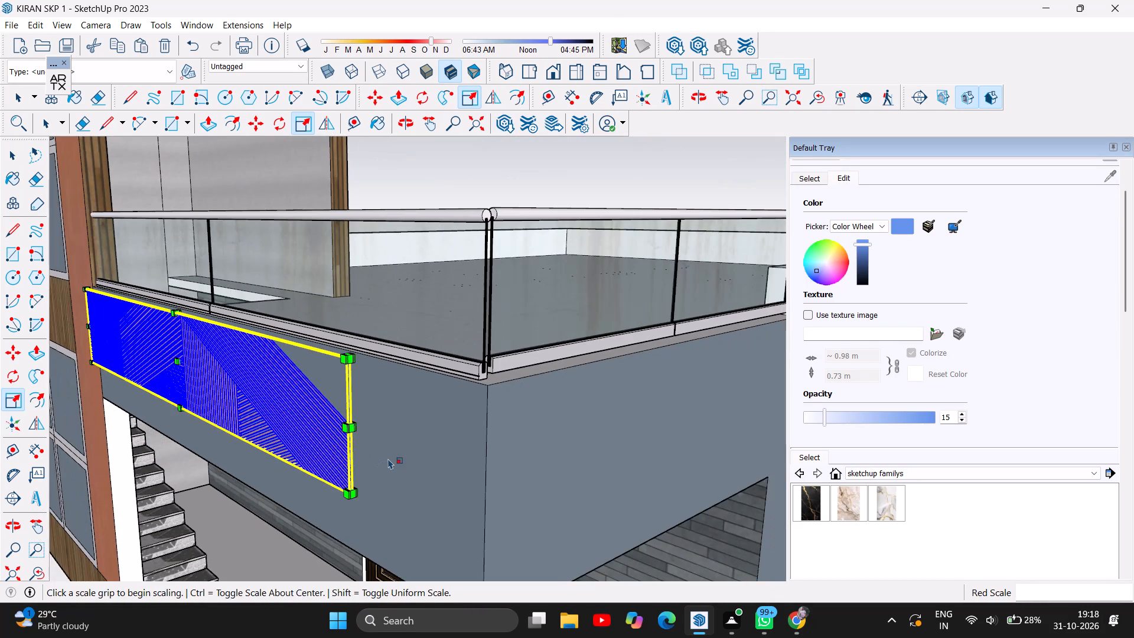
pyautogui.scroll(5, 388, 458)
pyautogui.scroll(7, 396, 412)
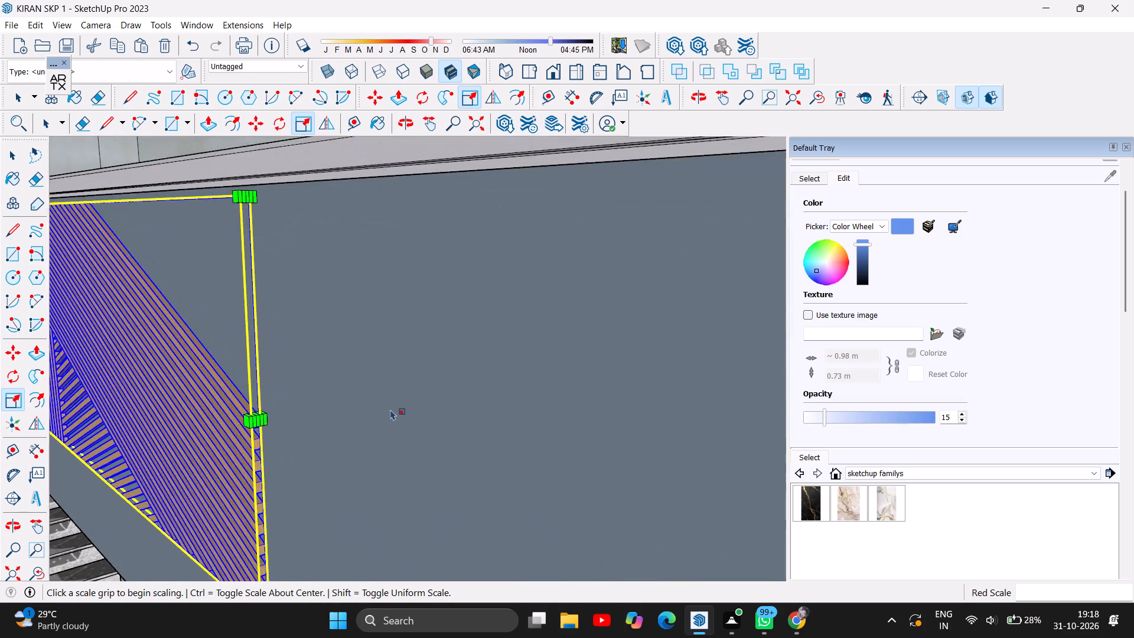
pyautogui.scroll(2, 291, 401)
pyautogui.moveTo(236, 423); pyautogui.dragTo(511, 510)
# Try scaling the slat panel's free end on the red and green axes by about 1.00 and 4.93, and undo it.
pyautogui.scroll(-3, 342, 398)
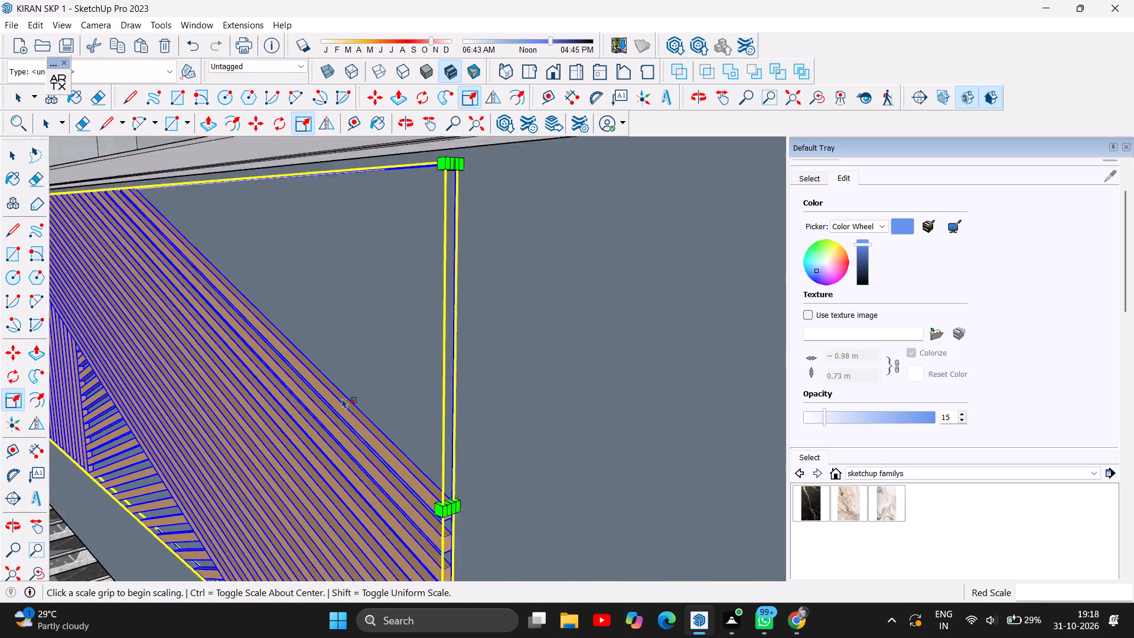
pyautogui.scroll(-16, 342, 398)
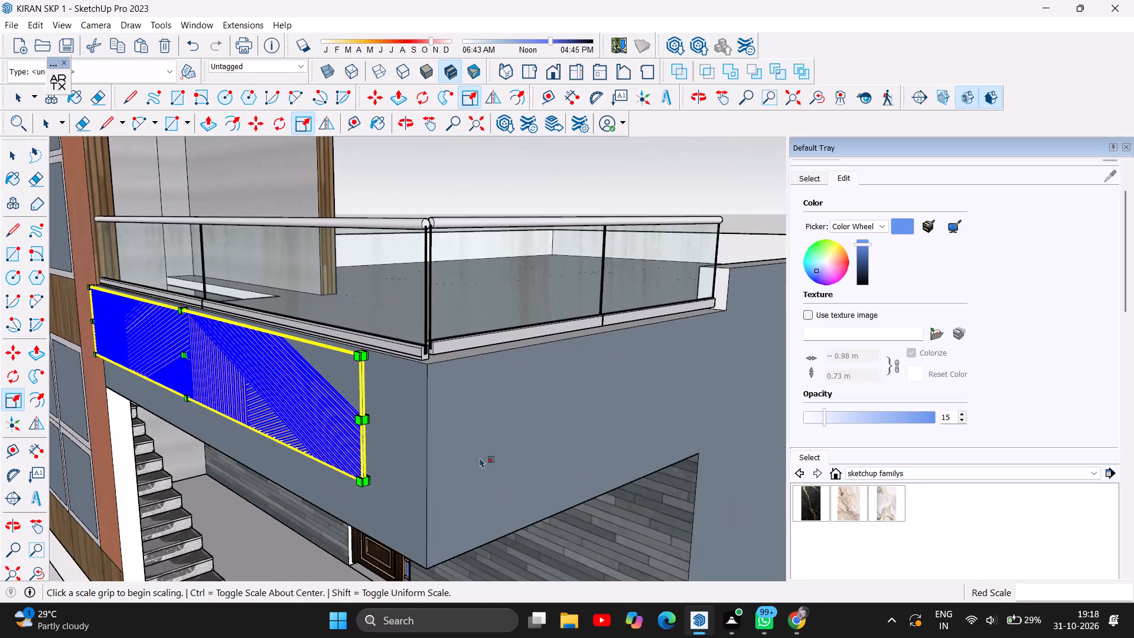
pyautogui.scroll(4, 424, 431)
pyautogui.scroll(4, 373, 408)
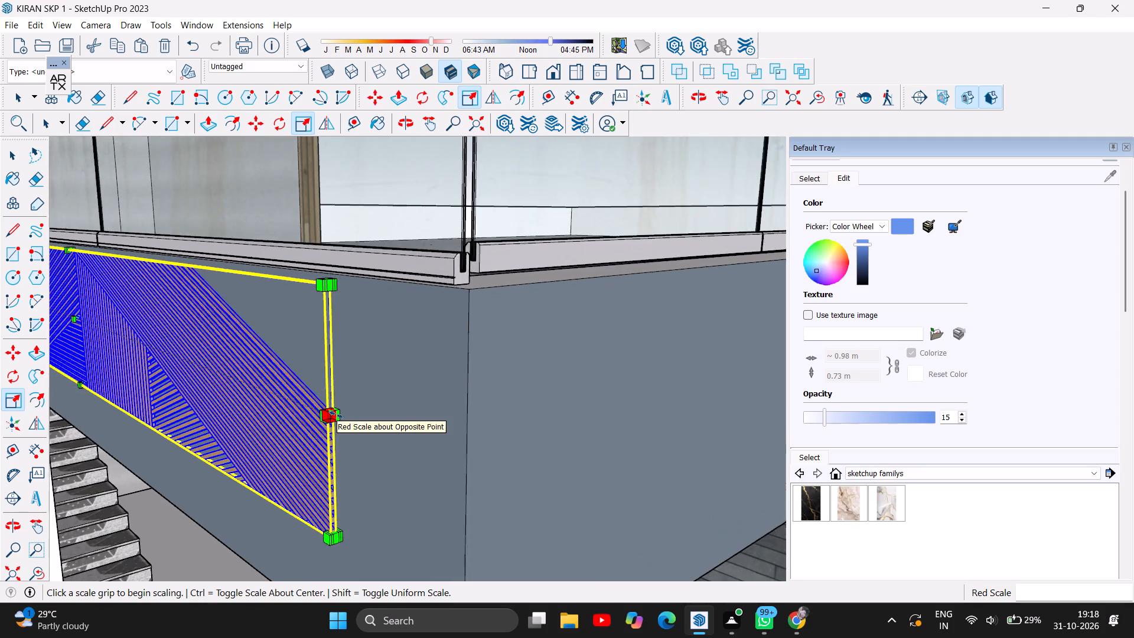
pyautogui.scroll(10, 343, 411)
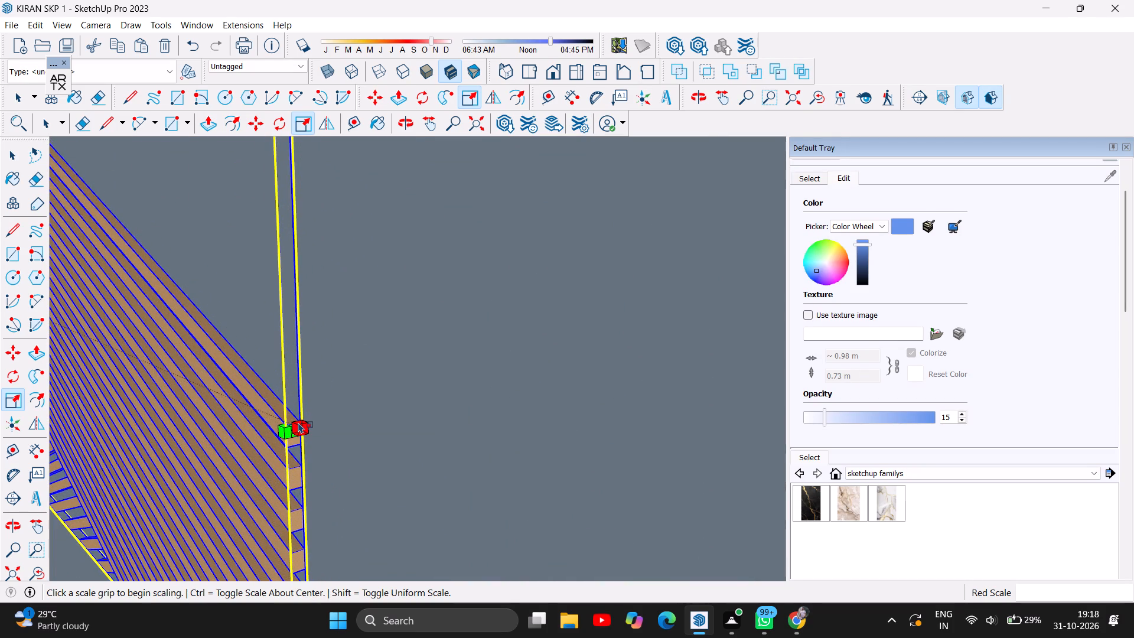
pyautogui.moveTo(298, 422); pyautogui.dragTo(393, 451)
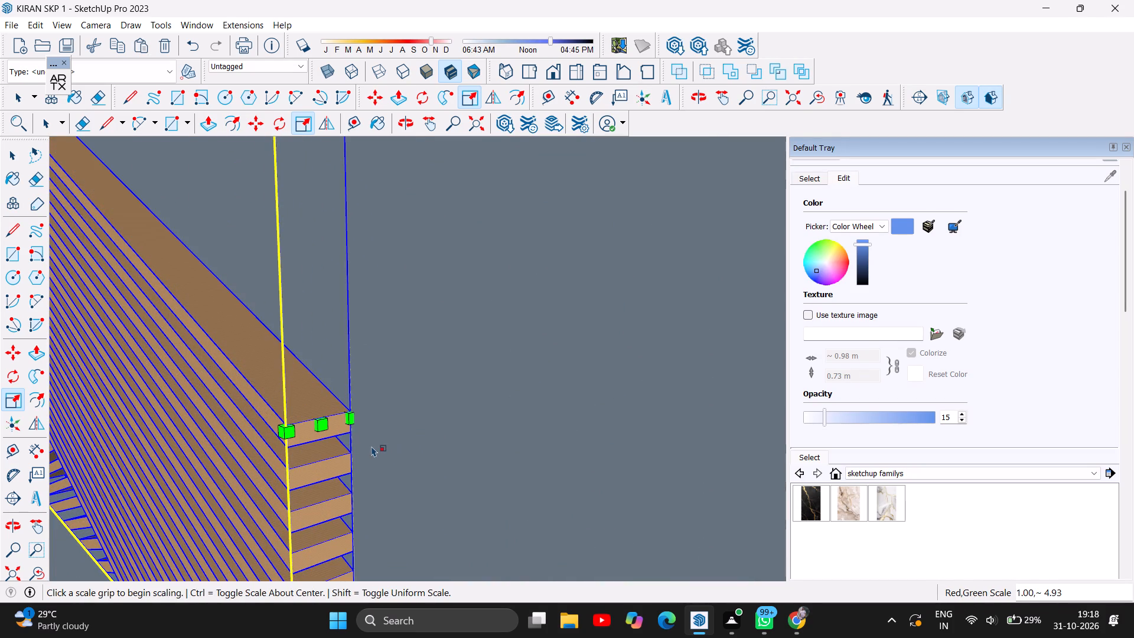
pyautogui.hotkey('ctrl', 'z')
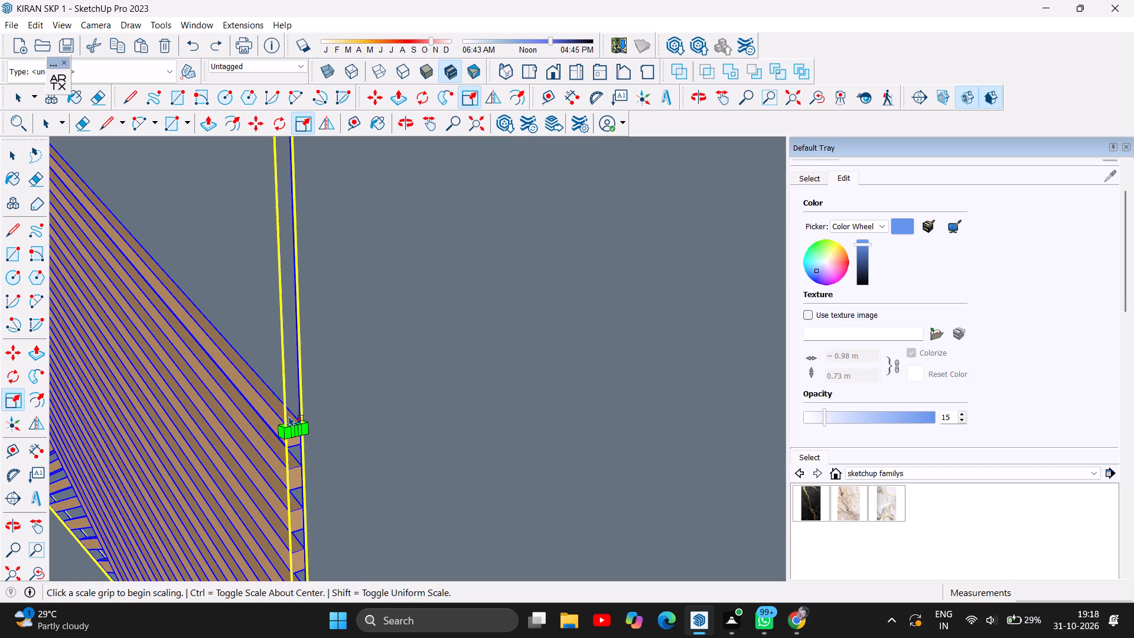
# Extend the slat panel almost to the fascia's outer corner with two red-axis scales, the last by about 1.06.
pyautogui.moveTo(297, 426); pyautogui.dragTo(348, 443)
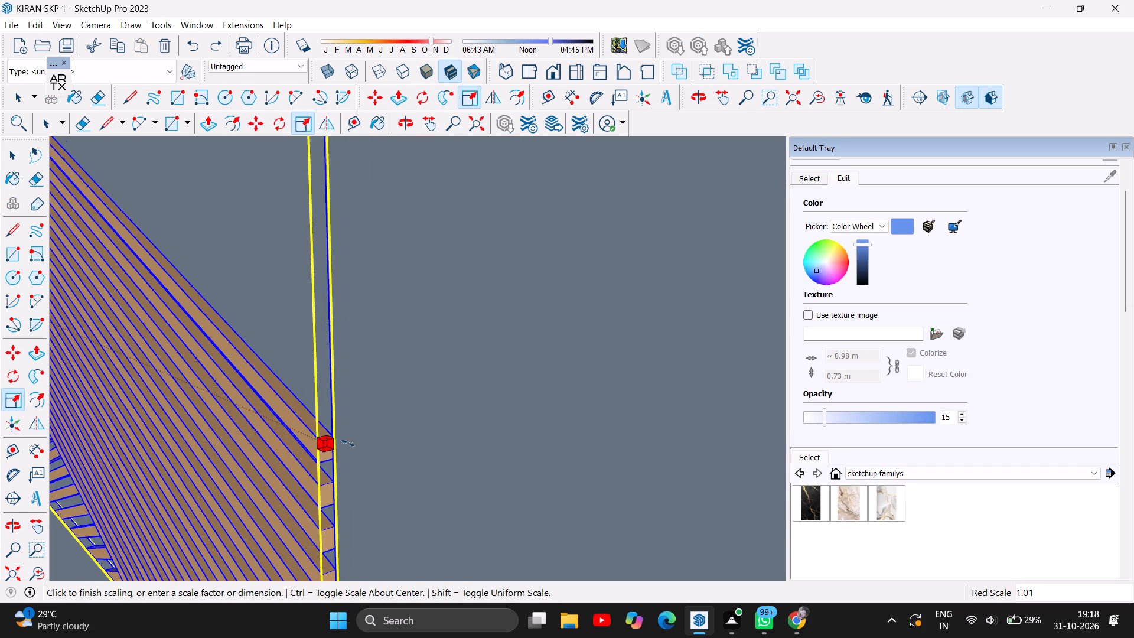
pyautogui.moveTo(348, 443); pyautogui.dragTo(451, 488)
pyautogui.scroll(-5, 298, 418)
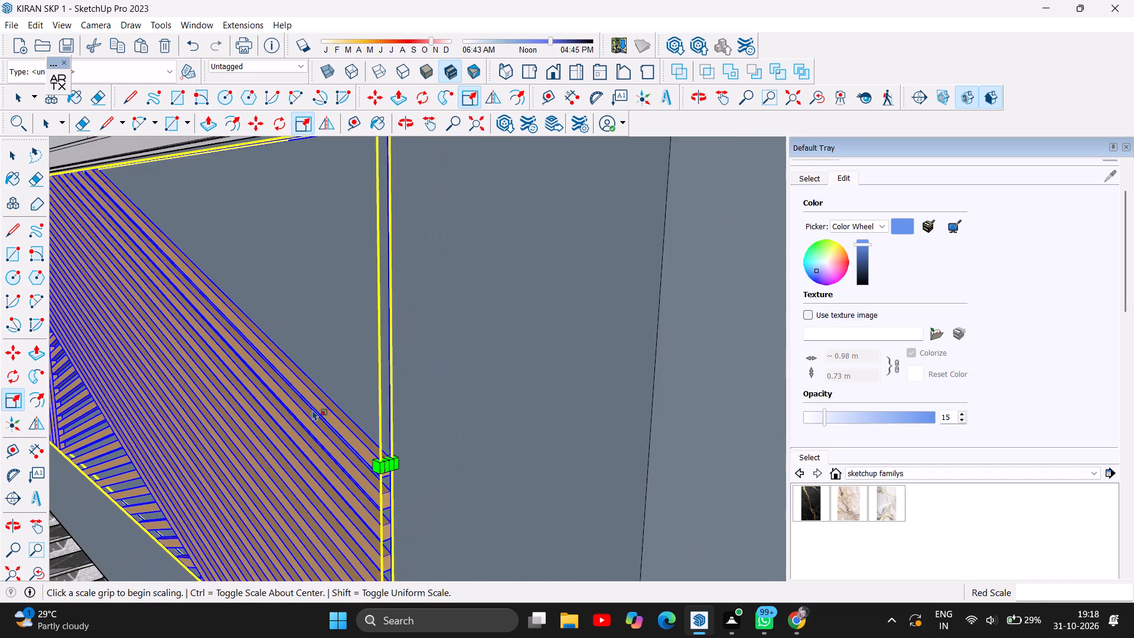
pyautogui.scroll(-4, 327, 352)
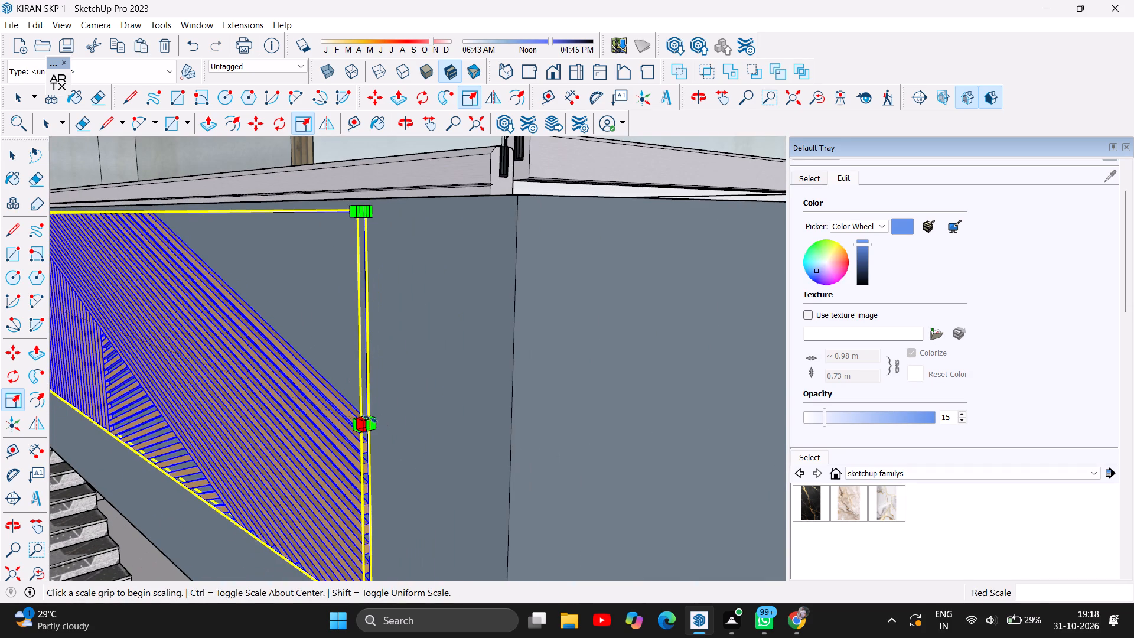
pyautogui.moveTo(369, 418); pyautogui.dragTo(451, 445)
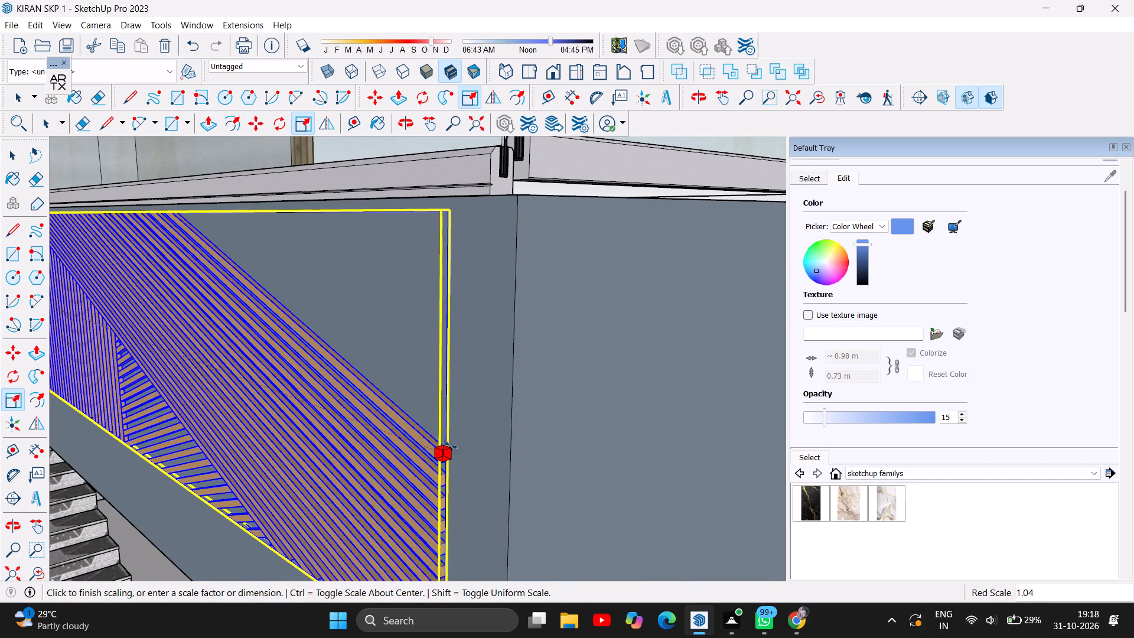
pyautogui.moveTo(451, 445); pyautogui.dragTo(498, 456)
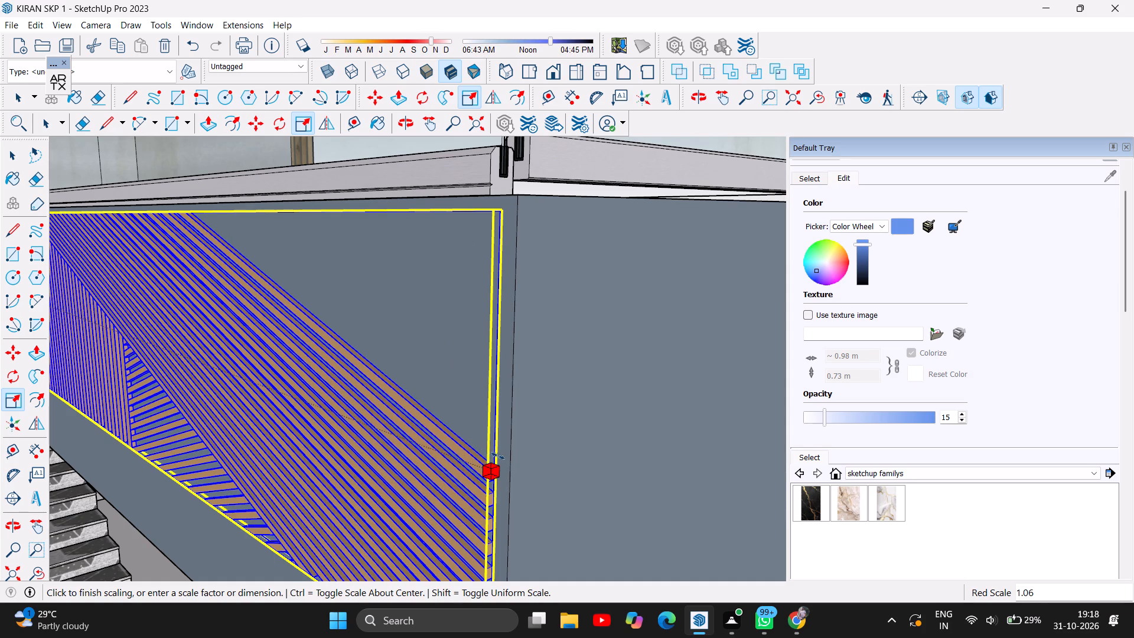
pyautogui.moveTo(498, 456); pyautogui.dragTo(508, 462)
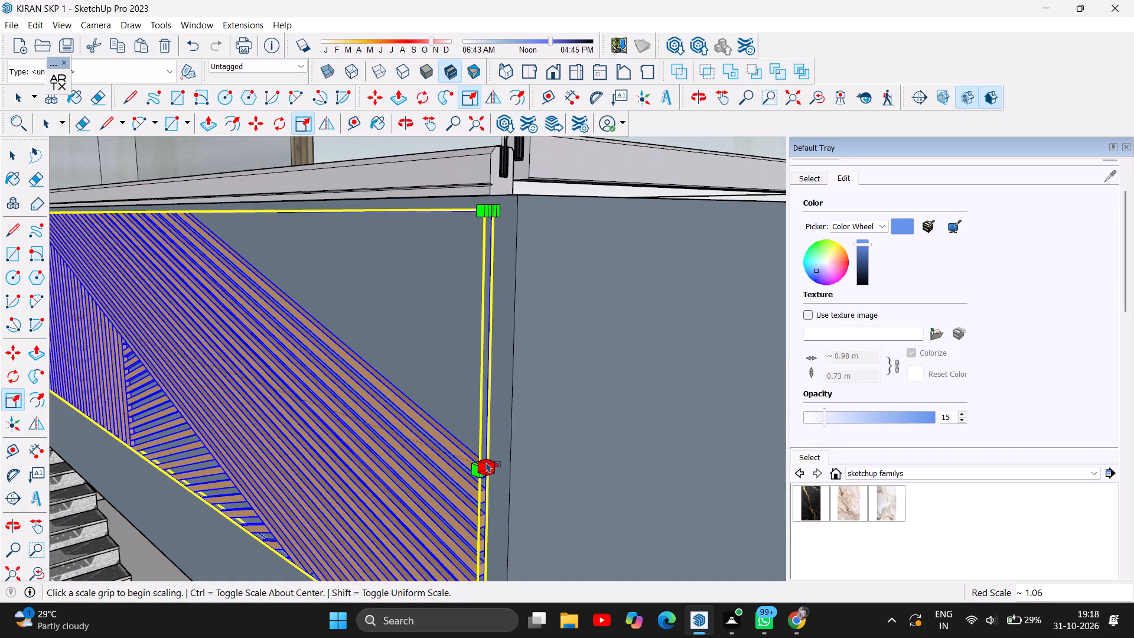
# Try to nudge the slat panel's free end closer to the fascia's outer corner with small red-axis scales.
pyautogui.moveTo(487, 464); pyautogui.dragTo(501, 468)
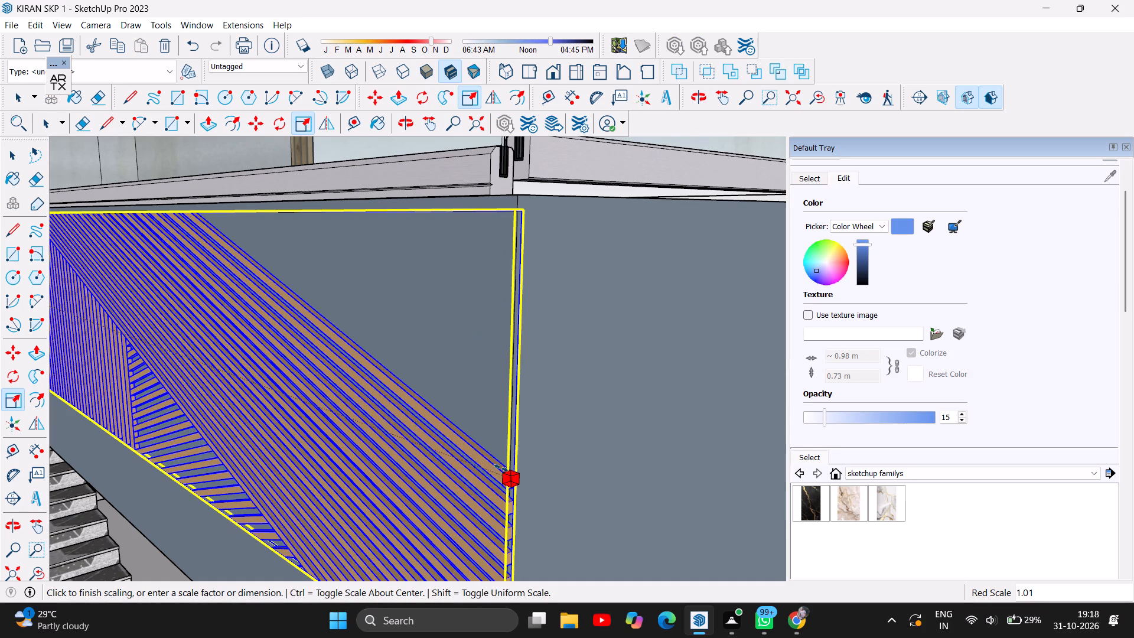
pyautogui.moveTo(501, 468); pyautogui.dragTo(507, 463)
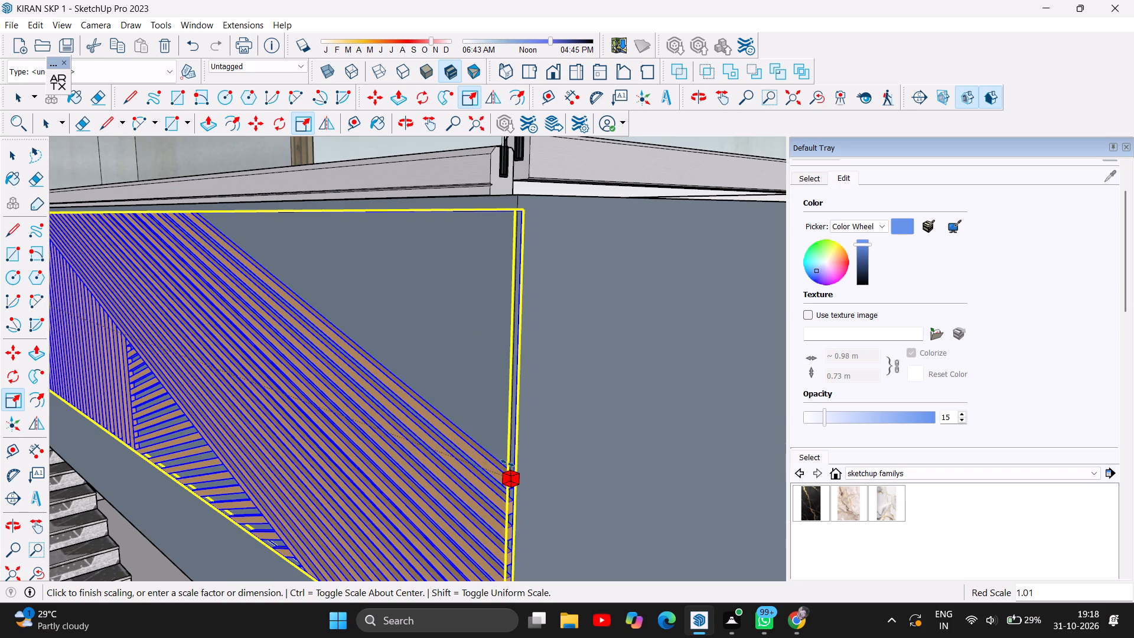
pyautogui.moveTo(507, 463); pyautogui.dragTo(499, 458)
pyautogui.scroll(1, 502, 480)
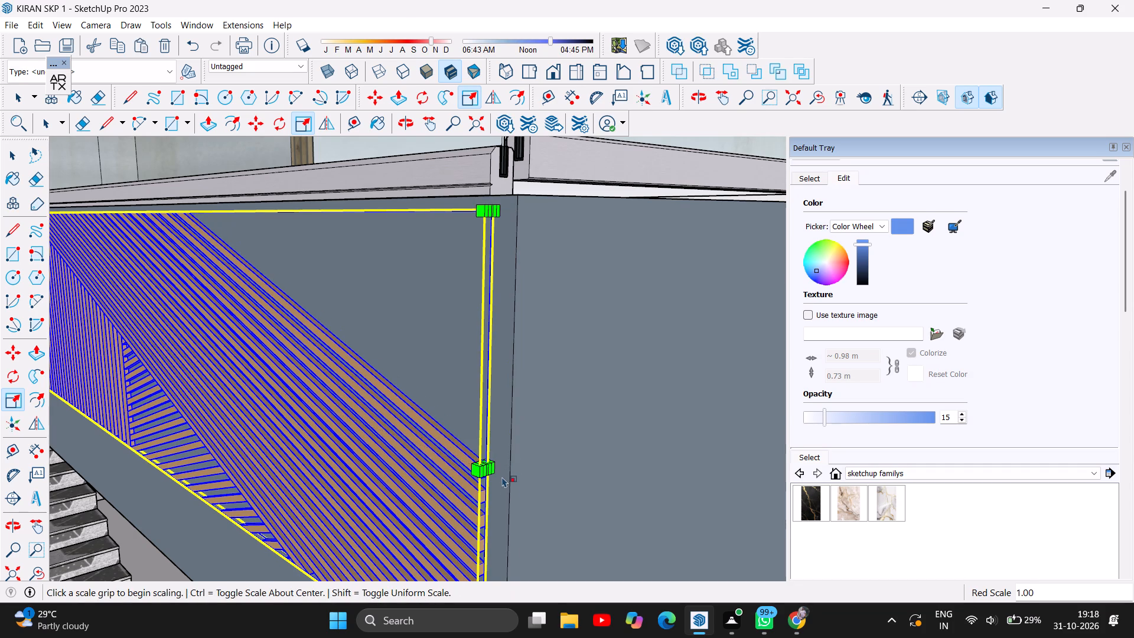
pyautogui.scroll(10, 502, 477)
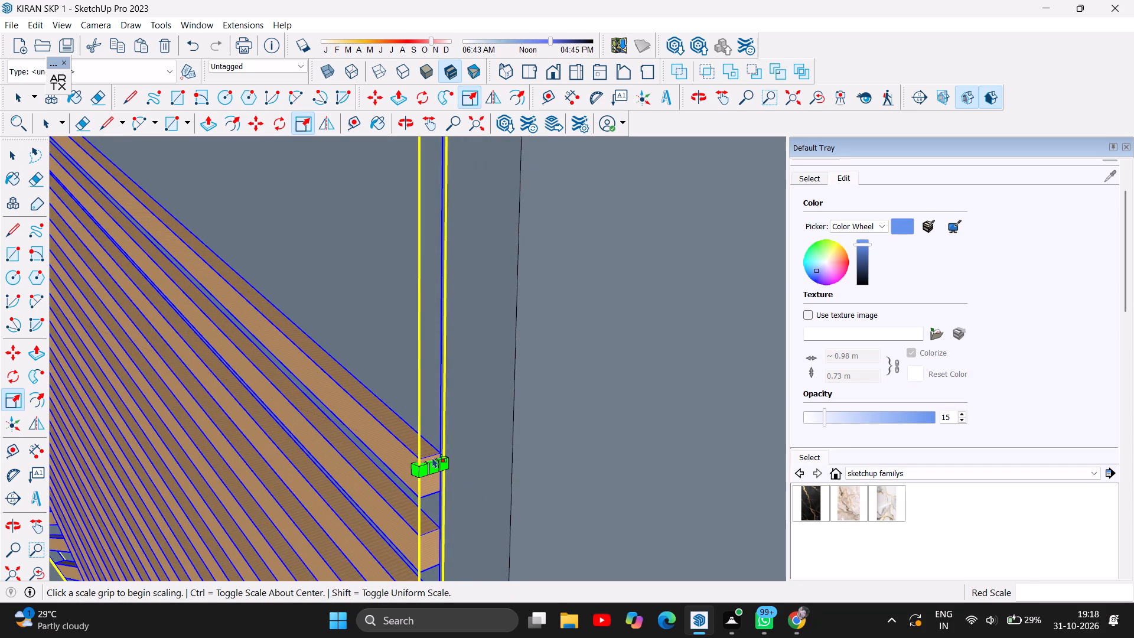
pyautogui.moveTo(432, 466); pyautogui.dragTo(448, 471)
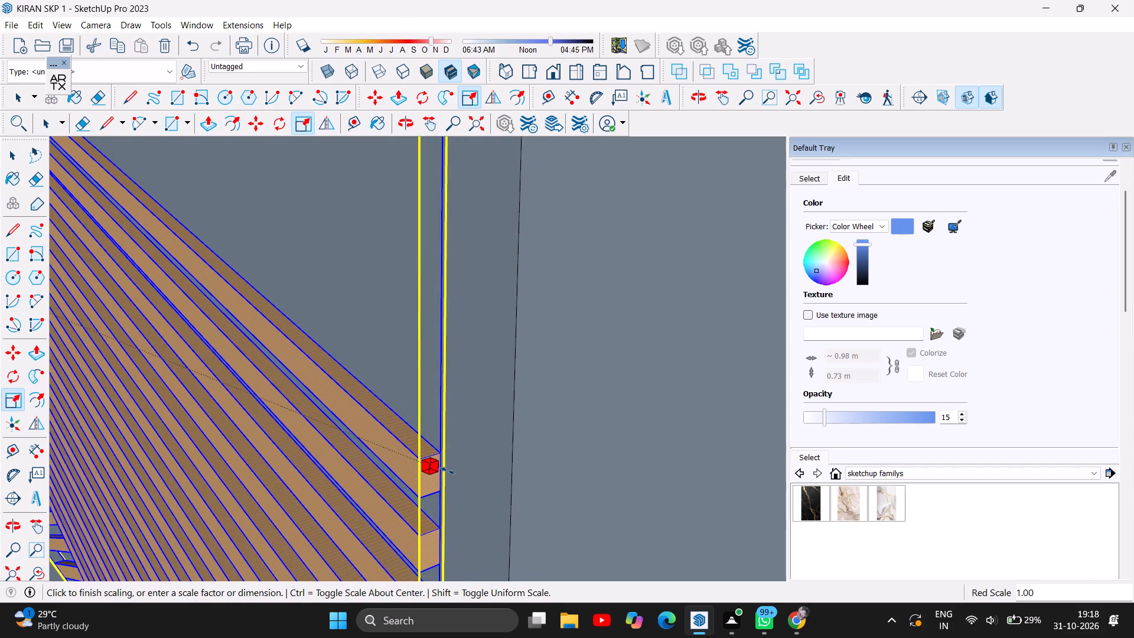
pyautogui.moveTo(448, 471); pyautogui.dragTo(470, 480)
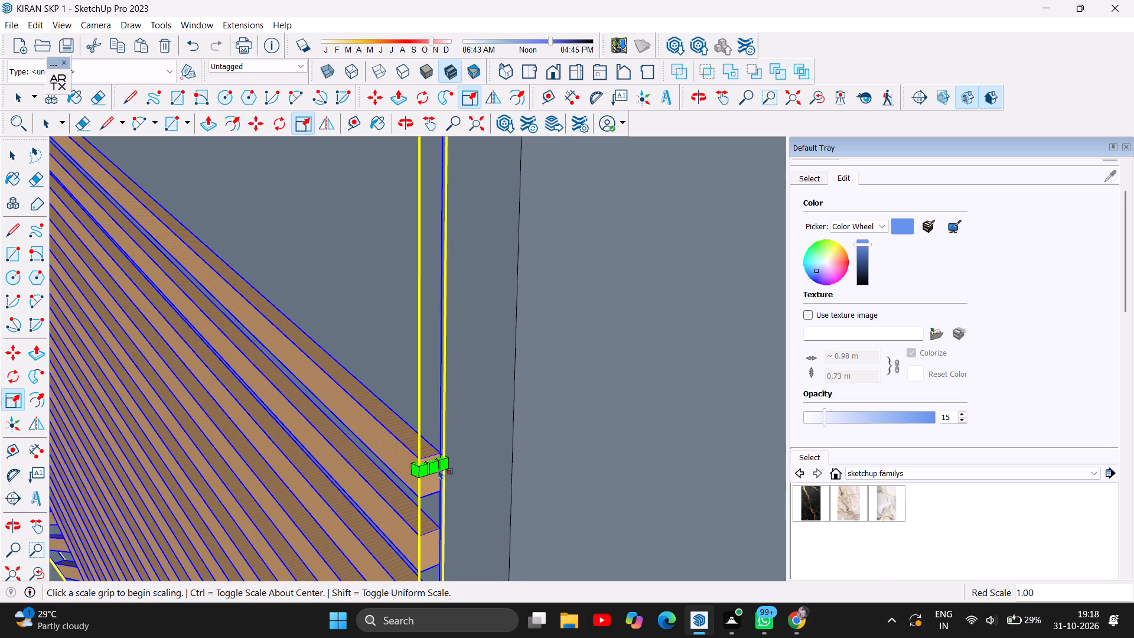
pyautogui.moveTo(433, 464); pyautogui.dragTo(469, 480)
# Move the slat panel slightly down the fascia so gray margins remain above and below it.
pyautogui.scroll(-5, 555, 440)
pyautogui.scroll(-8, 601, 419)
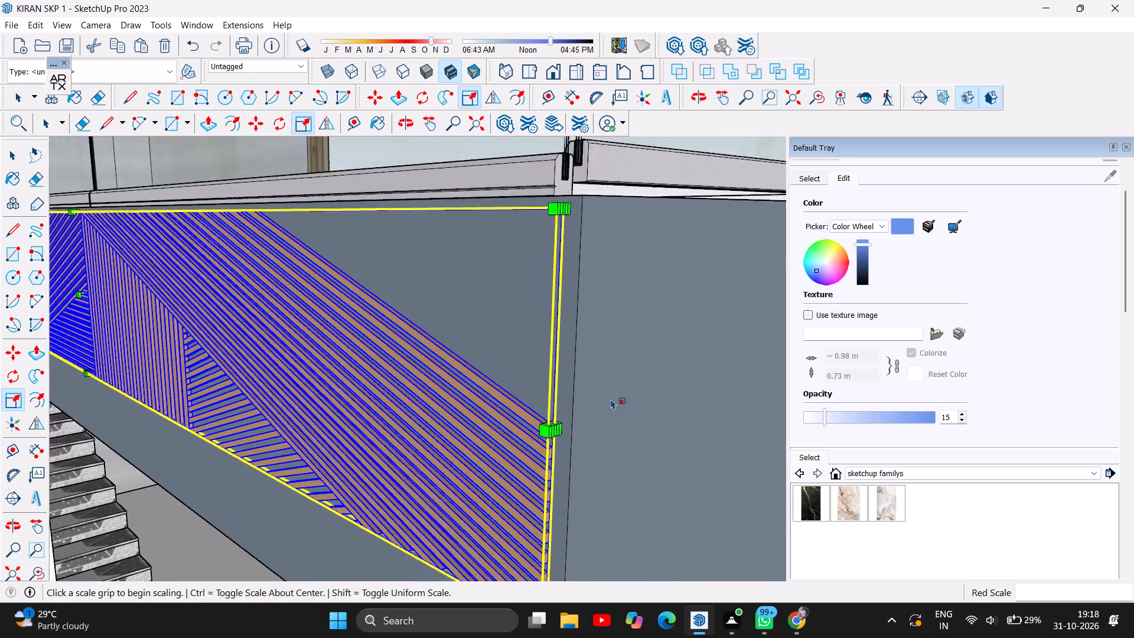
pyautogui.scroll(-8, 611, 399)
pyautogui.scroll(-5, 670, 392)
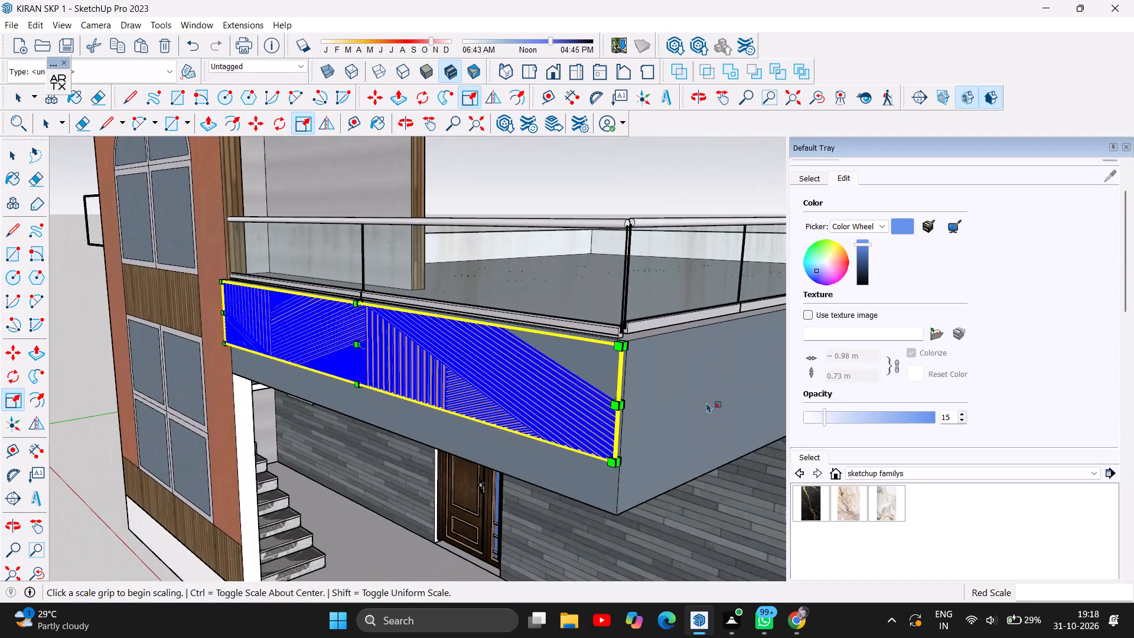
pyautogui.scroll(-9, 706, 402)
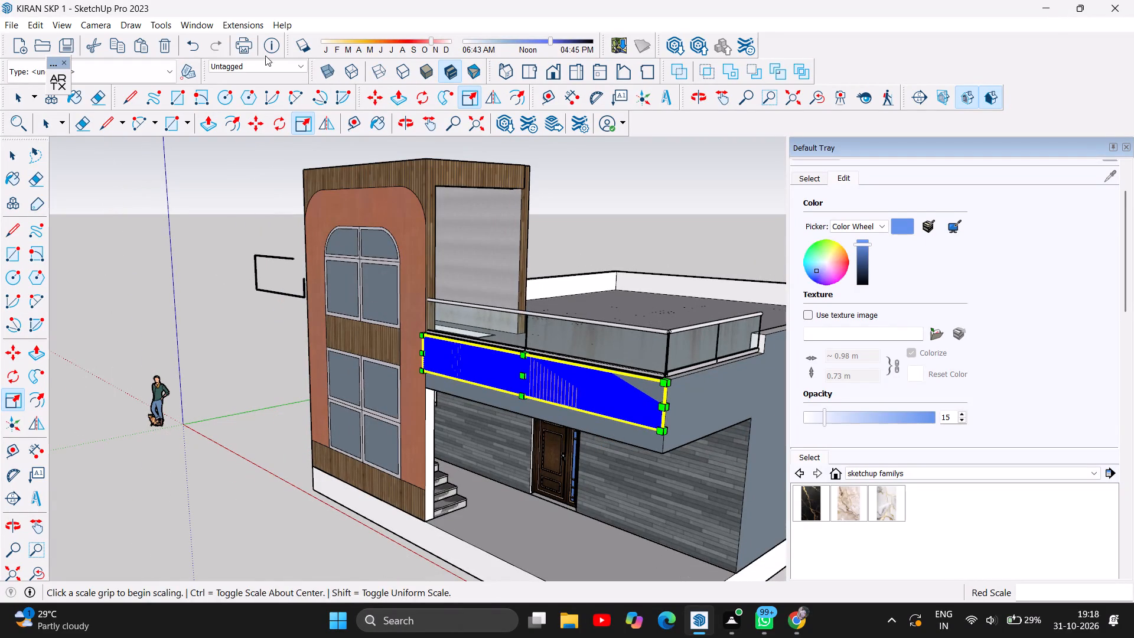
pyautogui.click(372, 96)
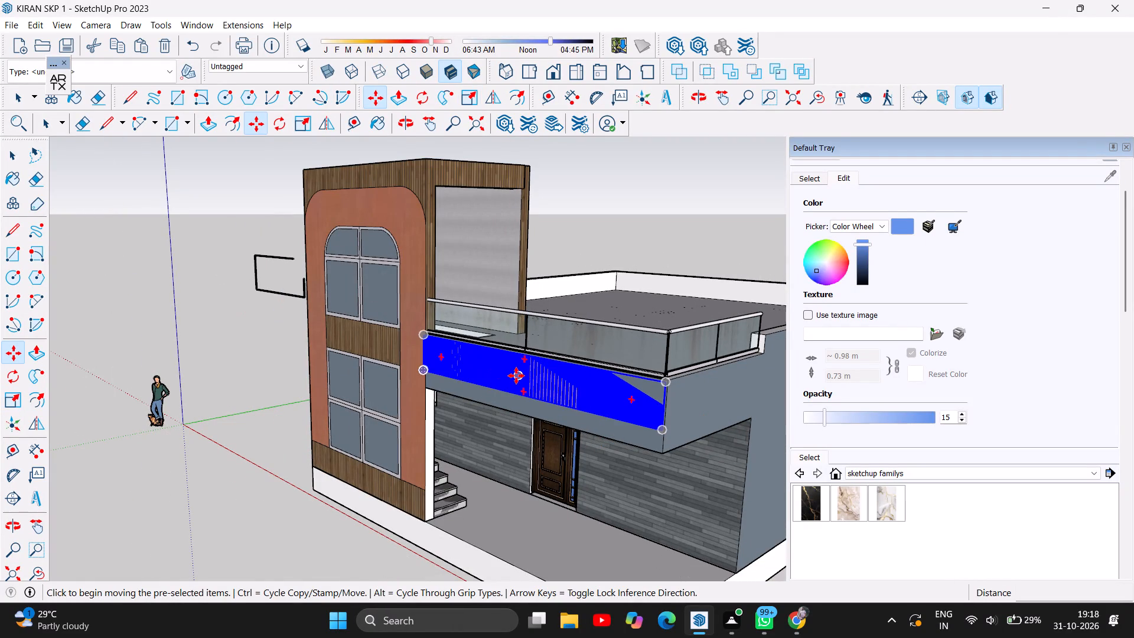
pyautogui.moveTo(516, 376); pyautogui.dragTo(516, 387)
# Deselect the slat panel and examine how the cladding sits on the balcony fascia beside the tower.
pyautogui.scroll(4, 603, 491)
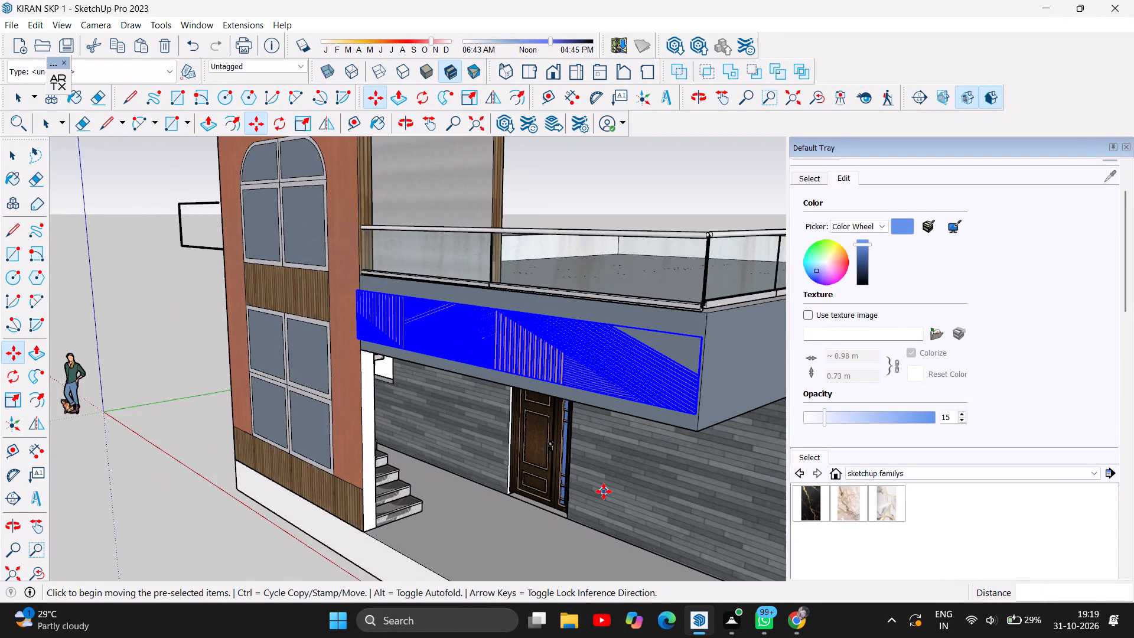
pyautogui.scroll(1, 511, 454)
pyautogui.scroll(-8, 537, 442)
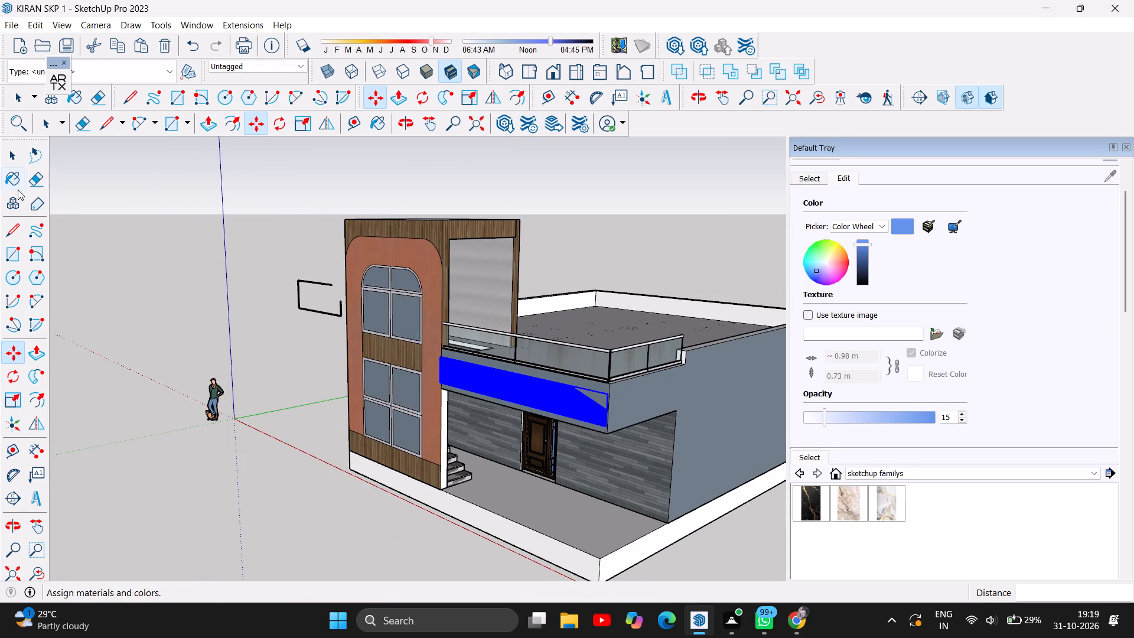
pyautogui.click(16, 159)
pyautogui.click(126, 230)
pyautogui.scroll(1, 534, 427)
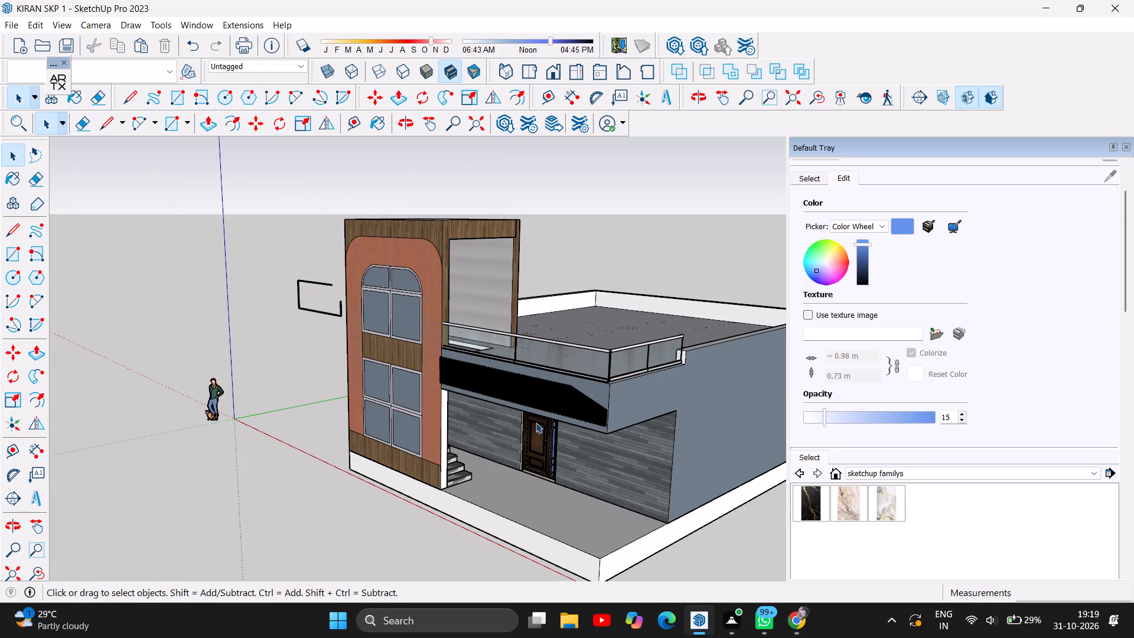
pyautogui.scroll(1, 536, 422)
pyautogui.scroll(4, 384, 331)
pyautogui.scroll(4, 580, 396)
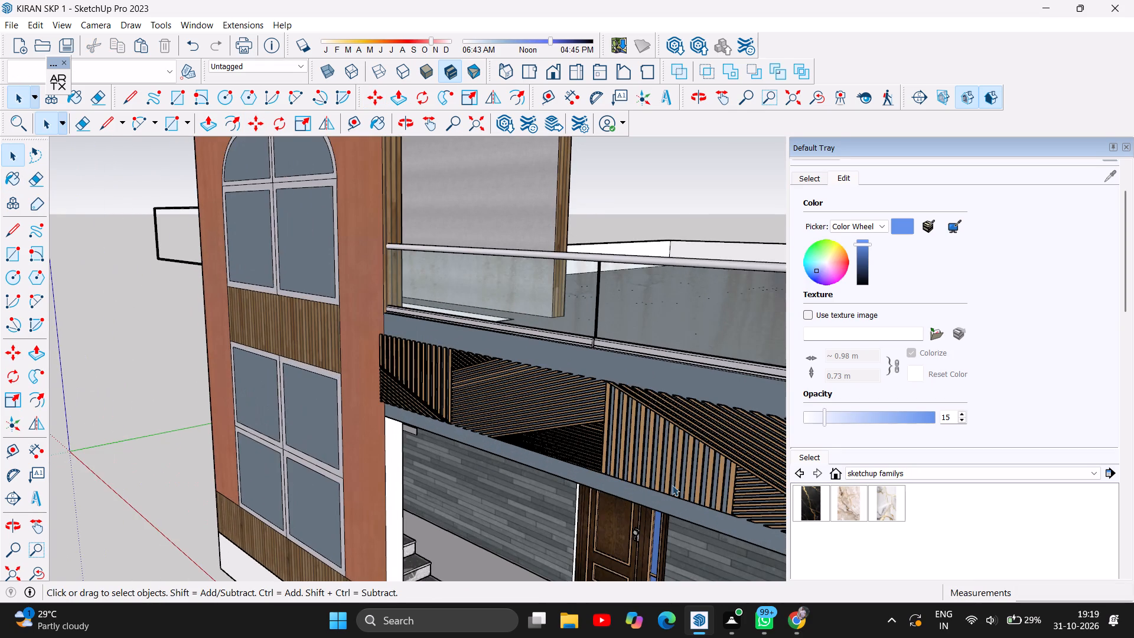
# Scale the slat panel uniformly by about 1.01 from its free end, toward the balcony fascia's outer corner.
pyautogui.scroll(5, 663, 499)
pyautogui.scroll(5, 529, 460)
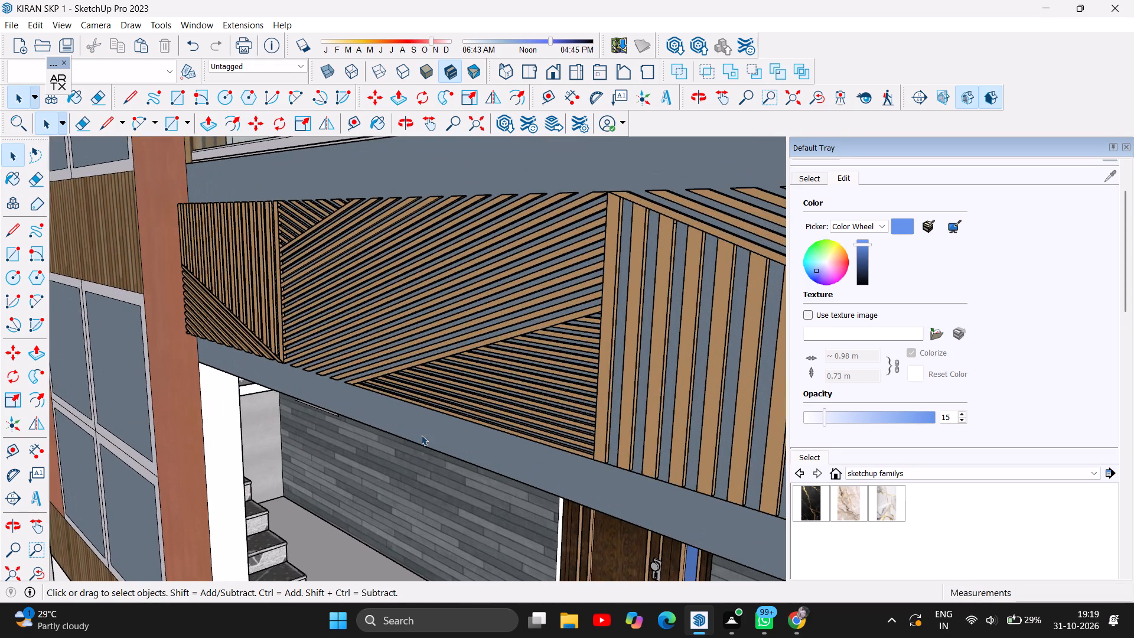
pyautogui.scroll(2, 422, 432)
pyautogui.scroll(-5, 440, 420)
pyautogui.scroll(-1, 612, 338)
pyautogui.click(607, 374)
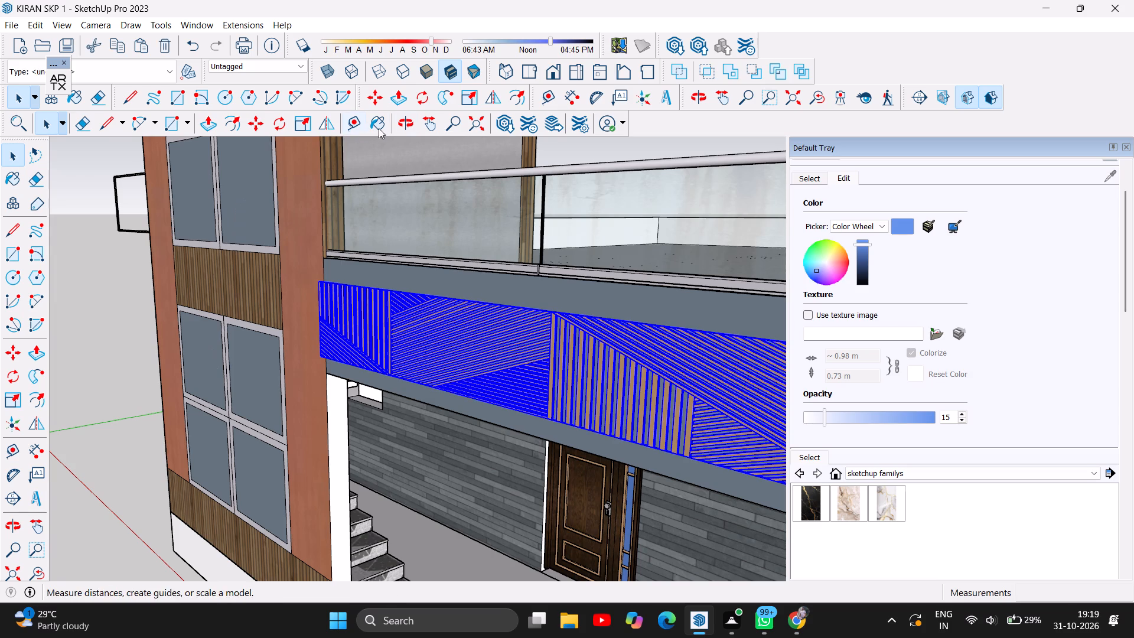
pyautogui.click(409, 122)
pyautogui.moveTo(589, 388); pyautogui.dragTo(408, 368)
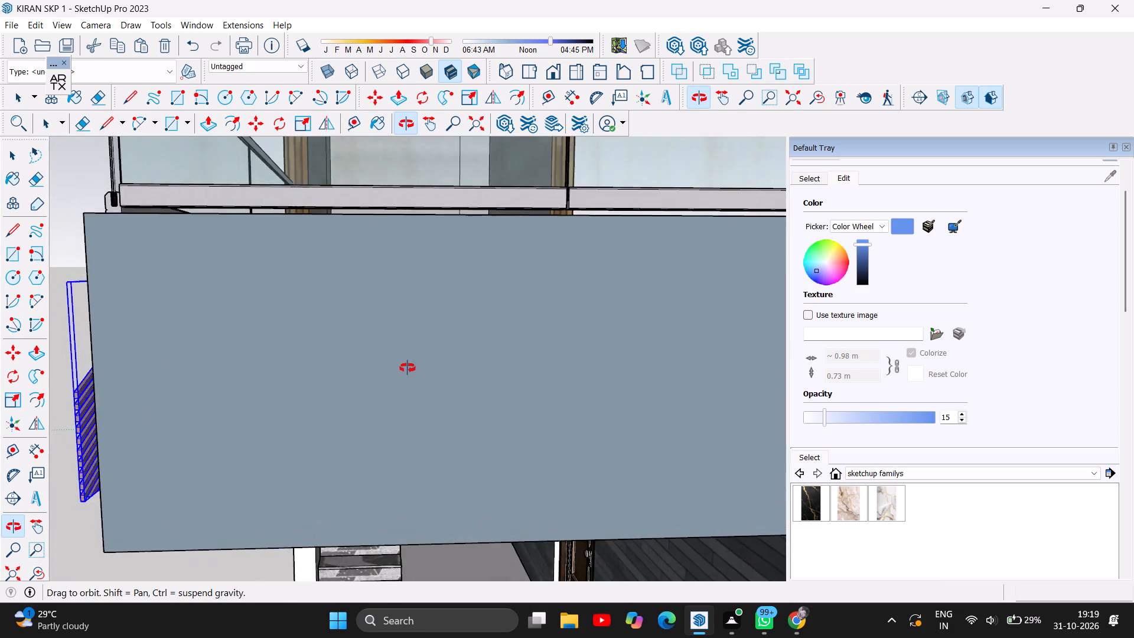
pyautogui.moveTo(408, 368); pyautogui.dragTo(442, 382)
pyautogui.scroll(4, 296, 398)
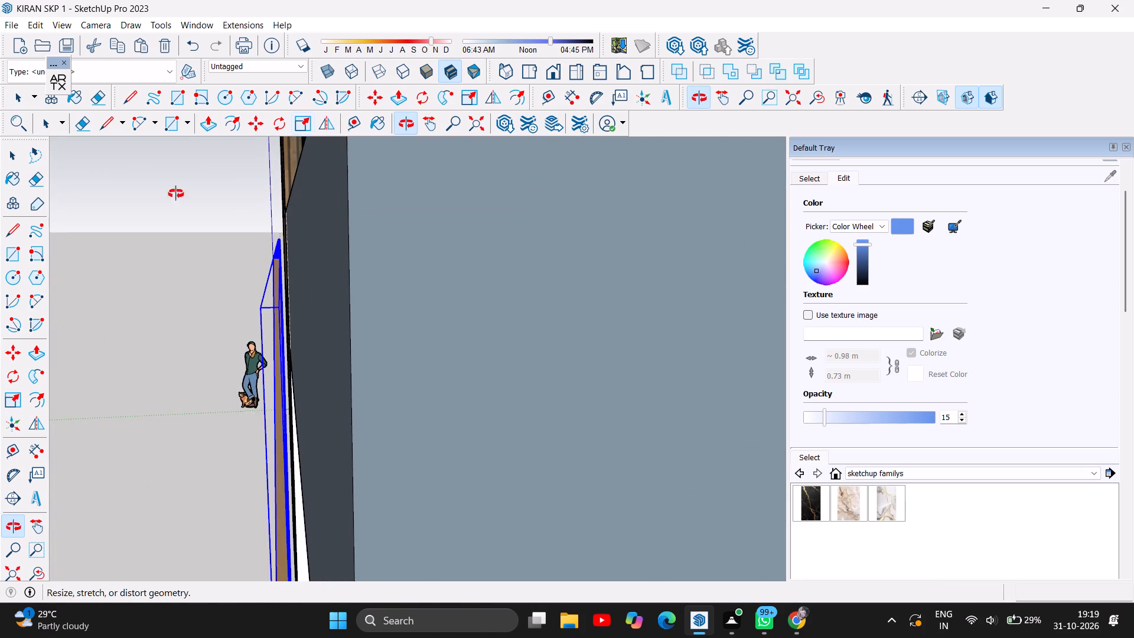
pyautogui.click(15, 405)
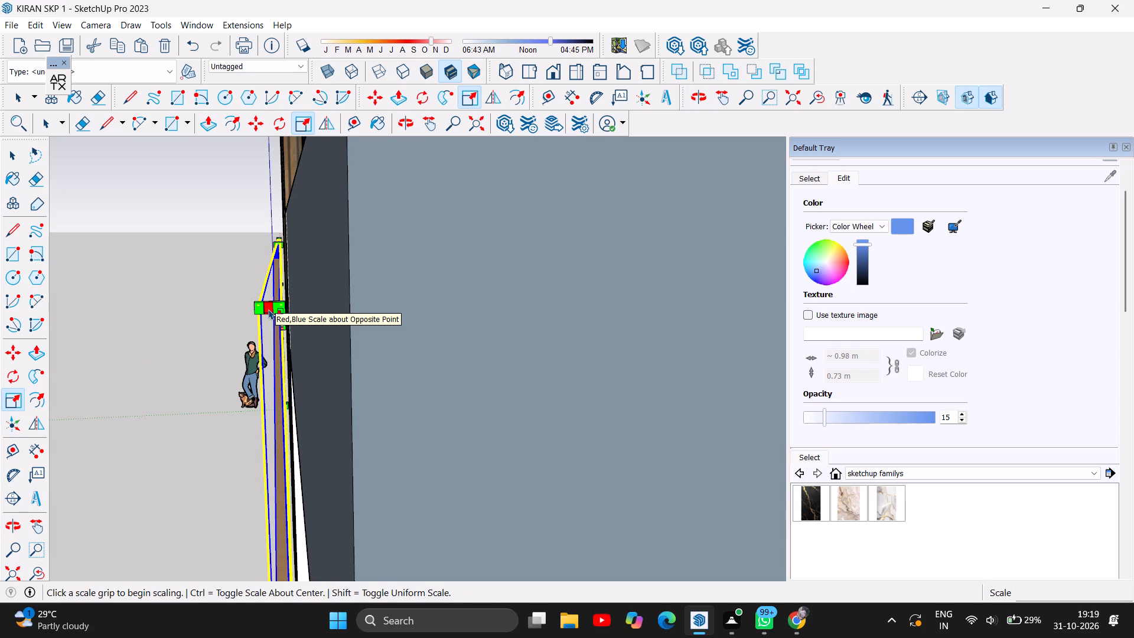
pyautogui.scroll(4, 263, 308)
pyautogui.scroll(-4, 281, 300)
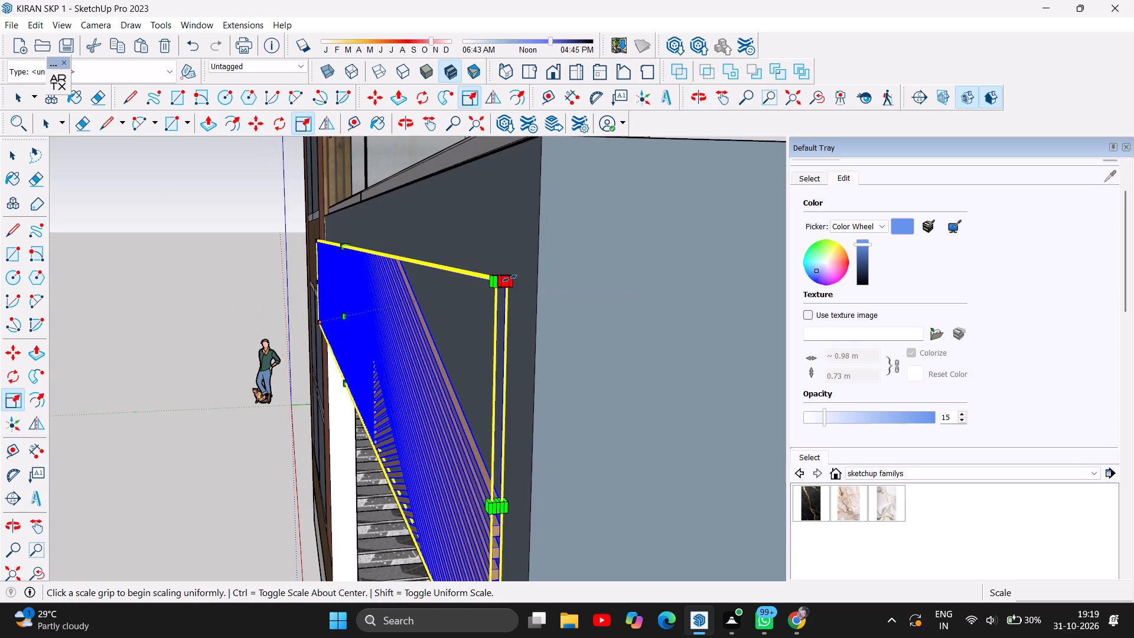
pyautogui.moveTo(510, 278); pyautogui.dragTo(511, 258)
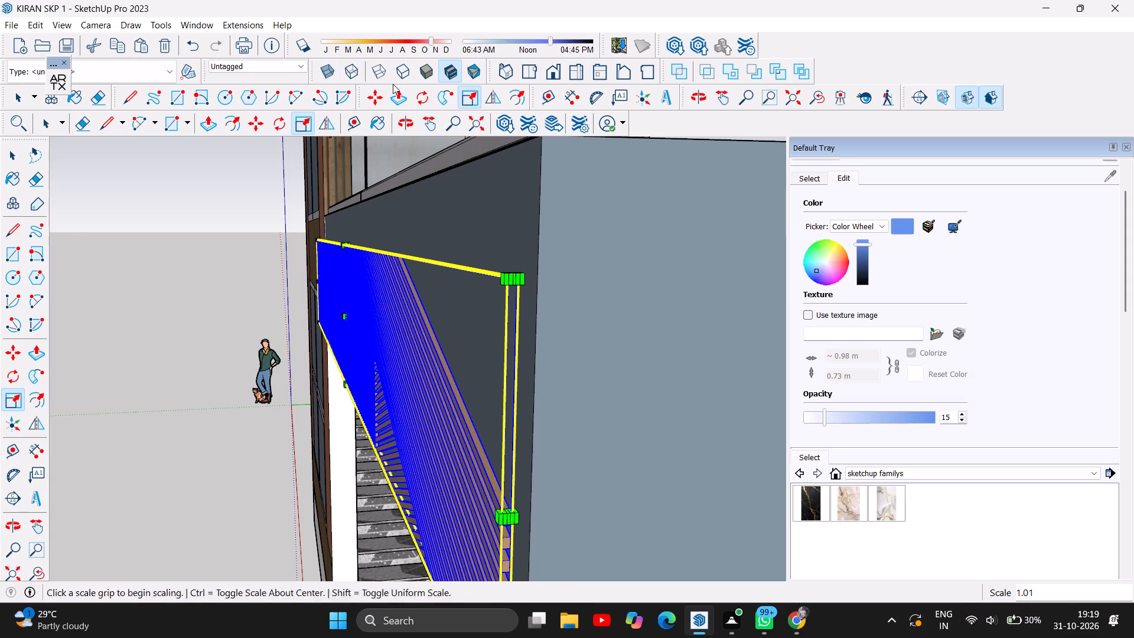
# Stretch the slat panel upward along the blue axis by about 1.32, almost to the fascia's top edge.
pyautogui.click(400, 124)
pyautogui.moveTo(365, 293); pyautogui.dragTo(665, 385)
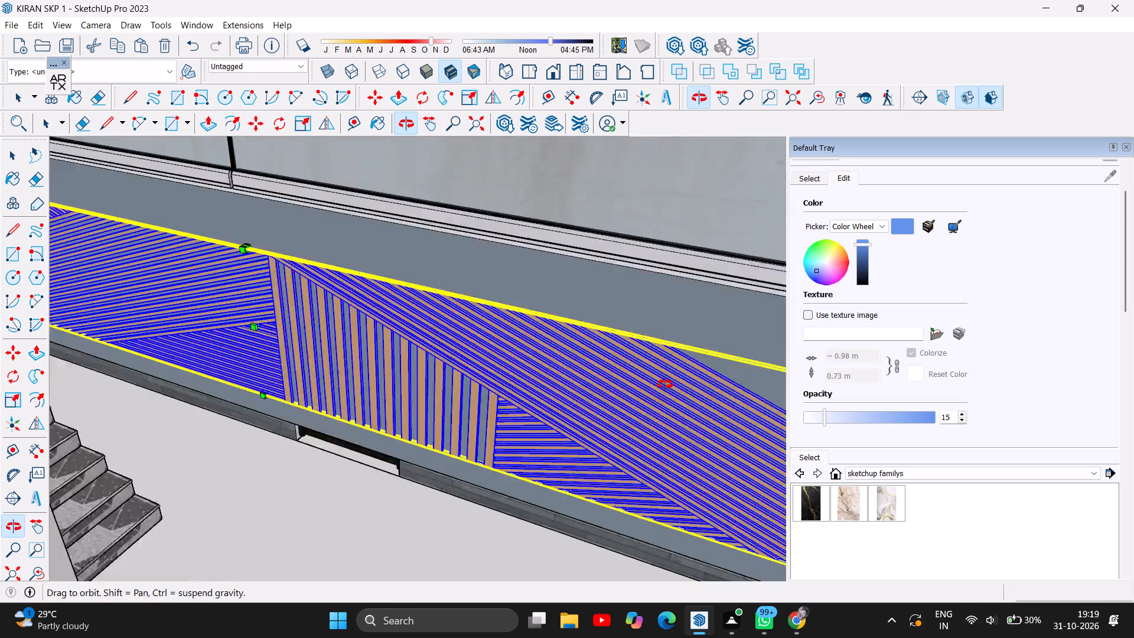
pyautogui.moveTo(665, 385); pyautogui.dragTo(682, 380)
pyautogui.moveTo(210, 259); pyautogui.dragTo(290, 345)
pyautogui.scroll(2, 376, 473)
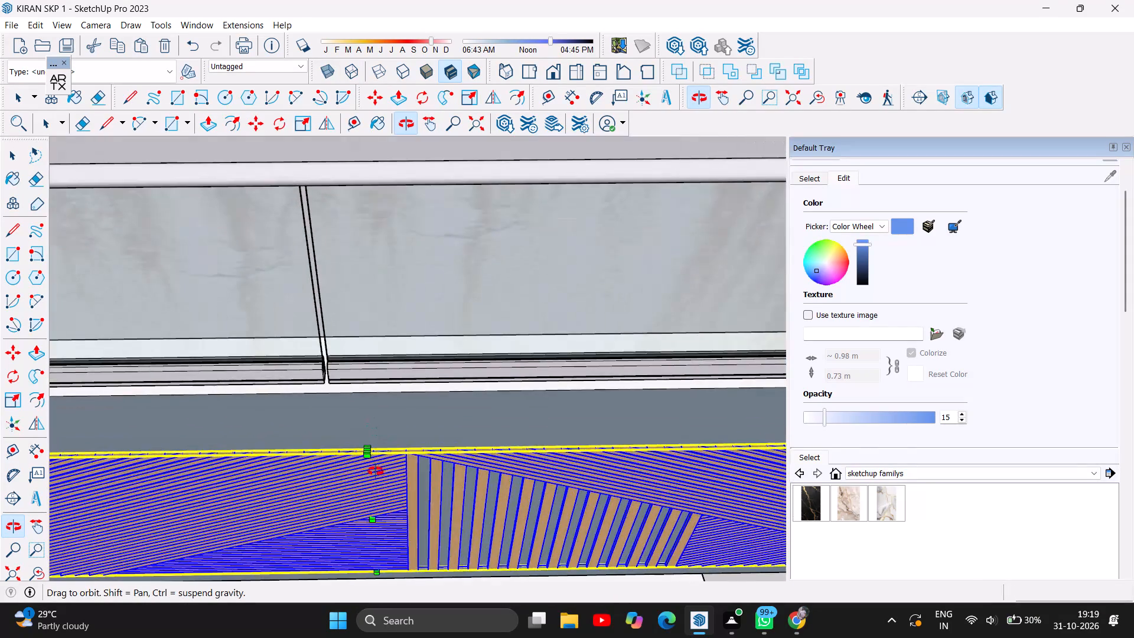
pyautogui.scroll(11, 374, 466)
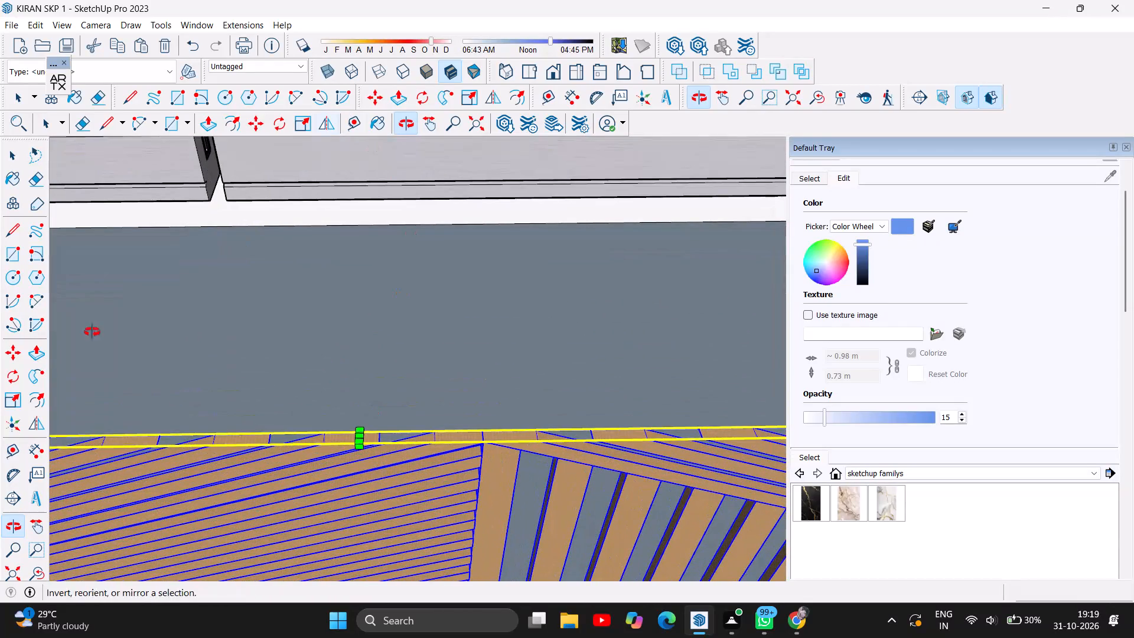
pyautogui.click(6, 401)
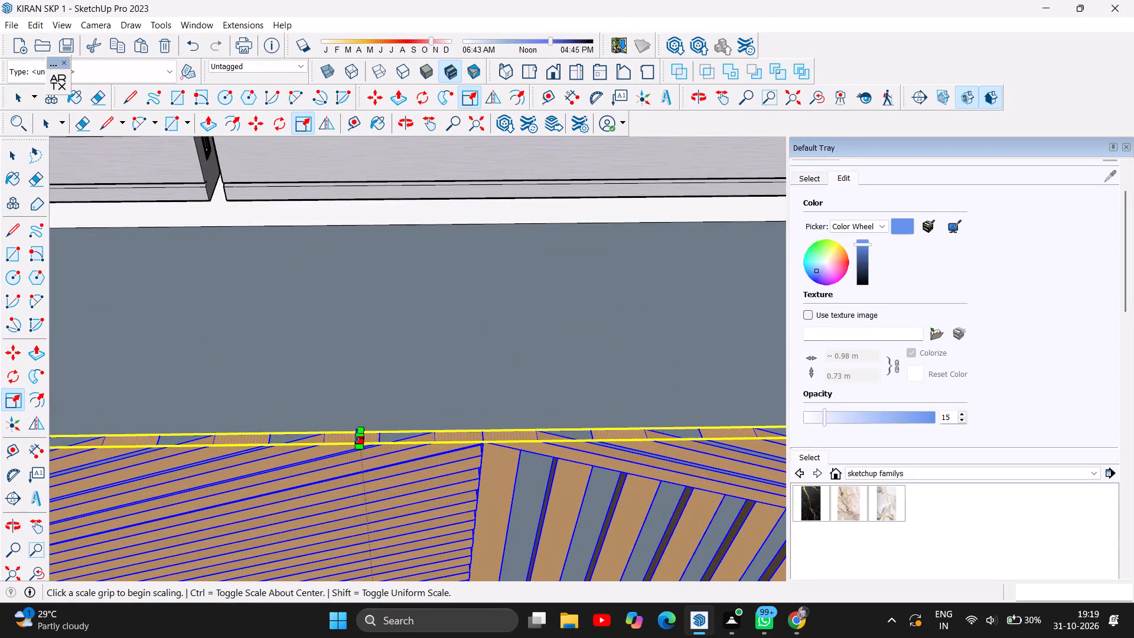
pyautogui.moveTo(358, 435); pyautogui.dragTo(343, 285)
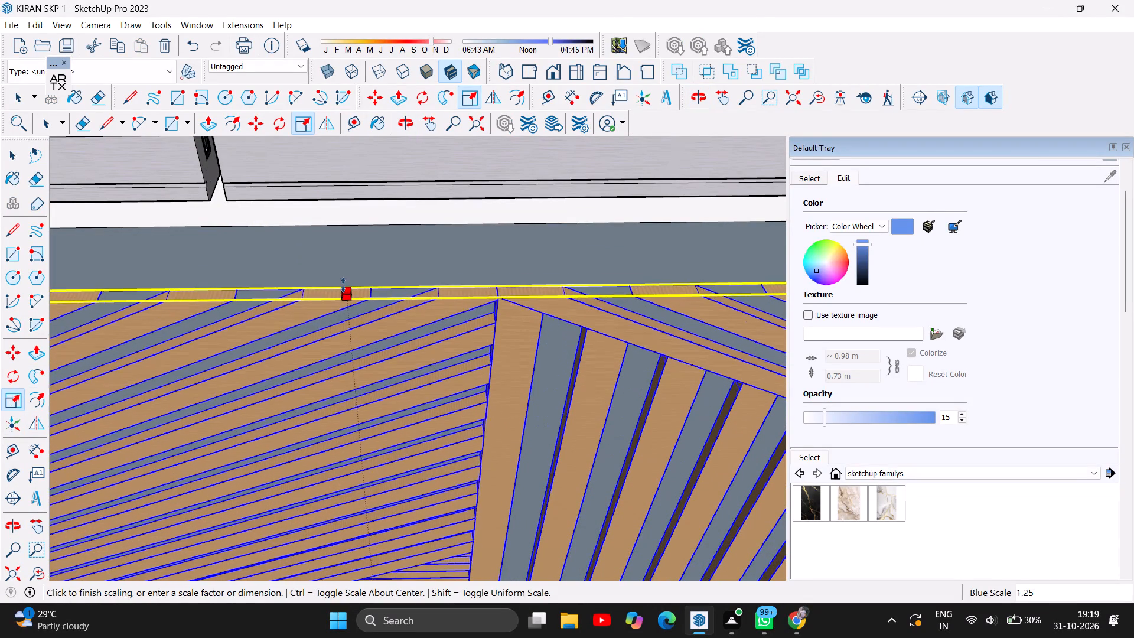
pyautogui.moveTo(343, 285); pyautogui.dragTo(337, 240)
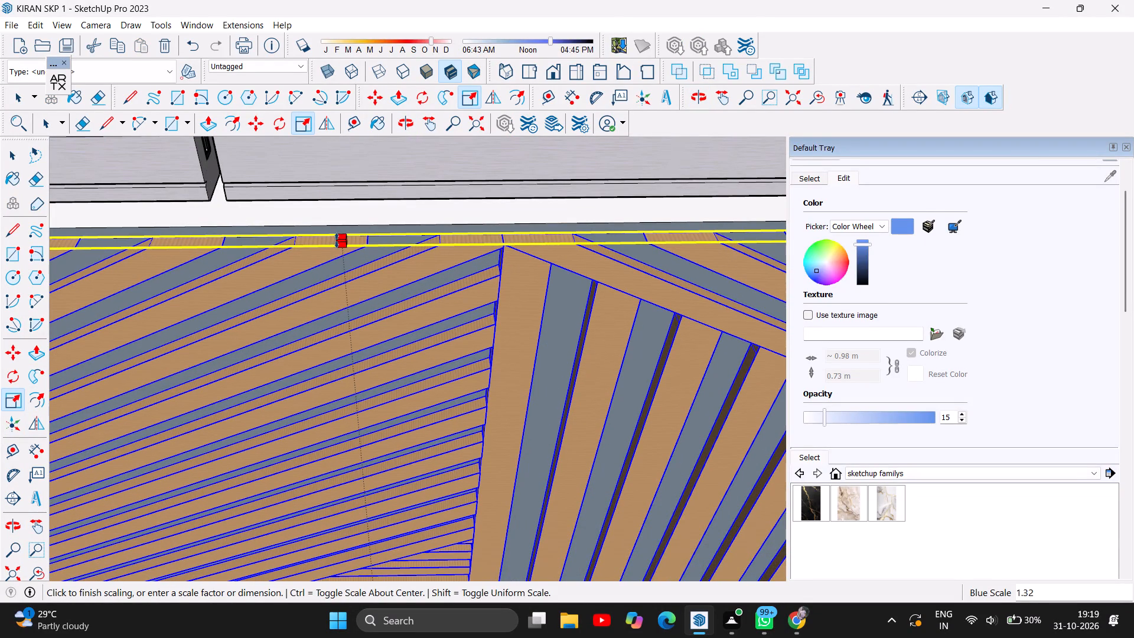
pyautogui.moveTo(337, 240); pyautogui.dragTo(339, 235)
# Deselect the slat panel and examine its coverage of the balcony fascia from the front and the outer corner.
pyautogui.scroll(-4, 353, 227)
pyautogui.scroll(-20, 487, 229)
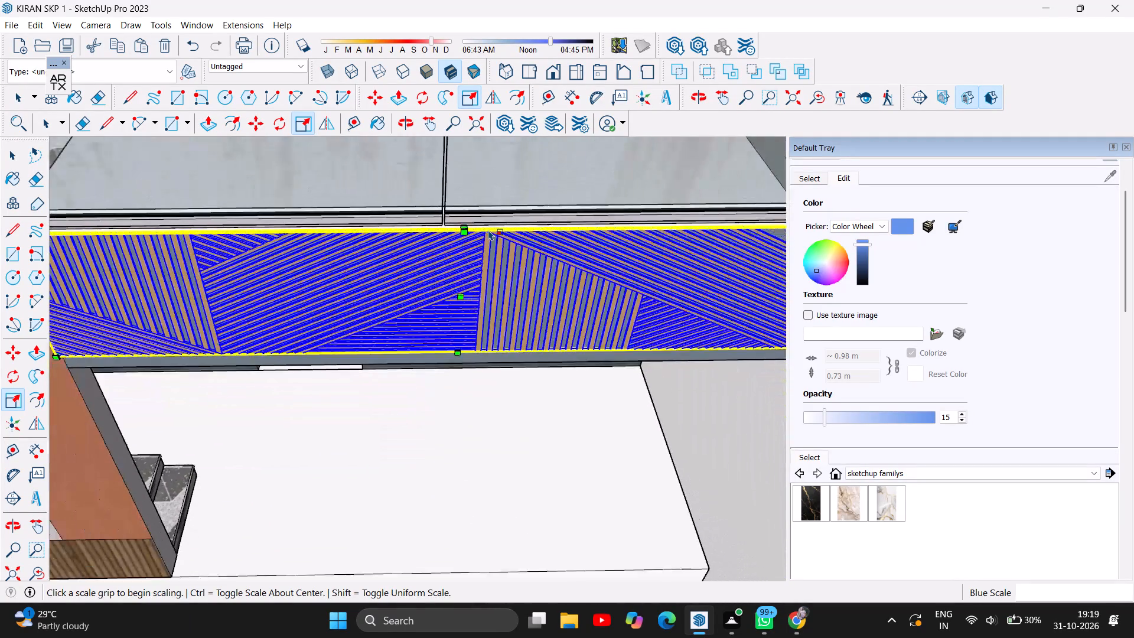
pyautogui.scroll(-7, 488, 230)
pyautogui.scroll(3, 523, 311)
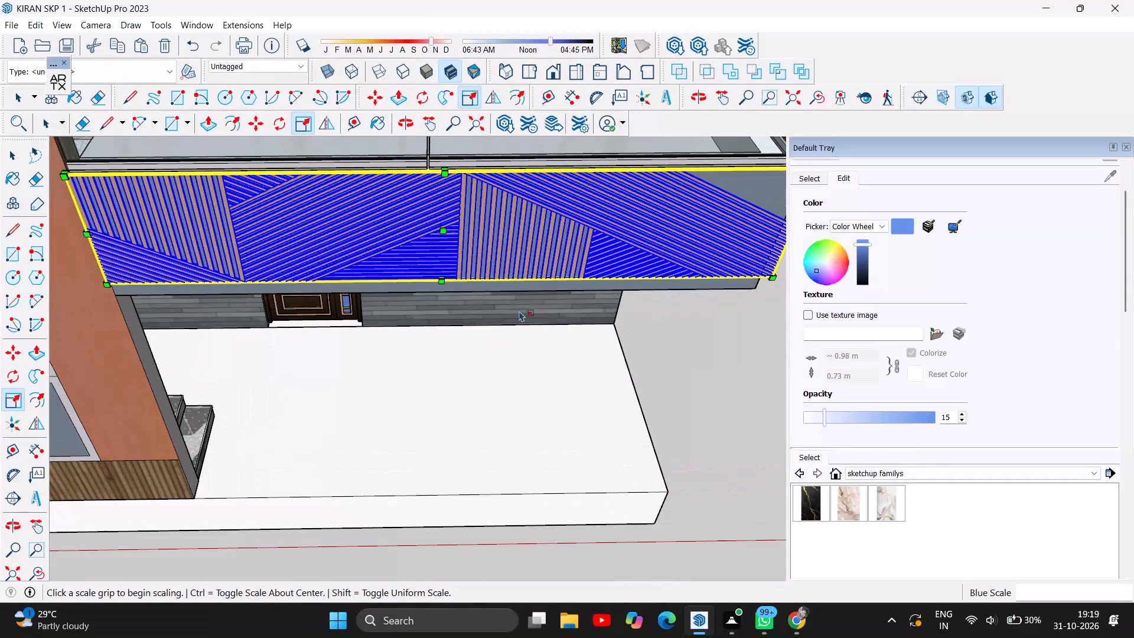
pyautogui.click(410, 125)
pyautogui.moveTo(493, 293); pyautogui.dragTo(474, 202)
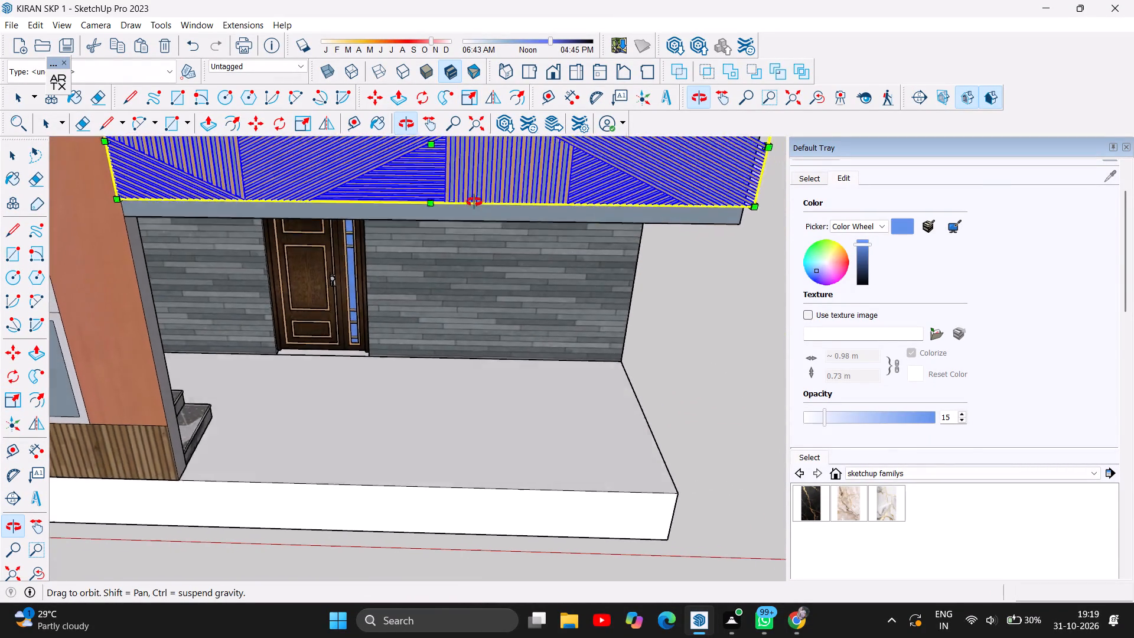
pyautogui.moveTo(474, 202); pyautogui.dragTo(497, 158)
pyautogui.scroll(-2, 530, 219)
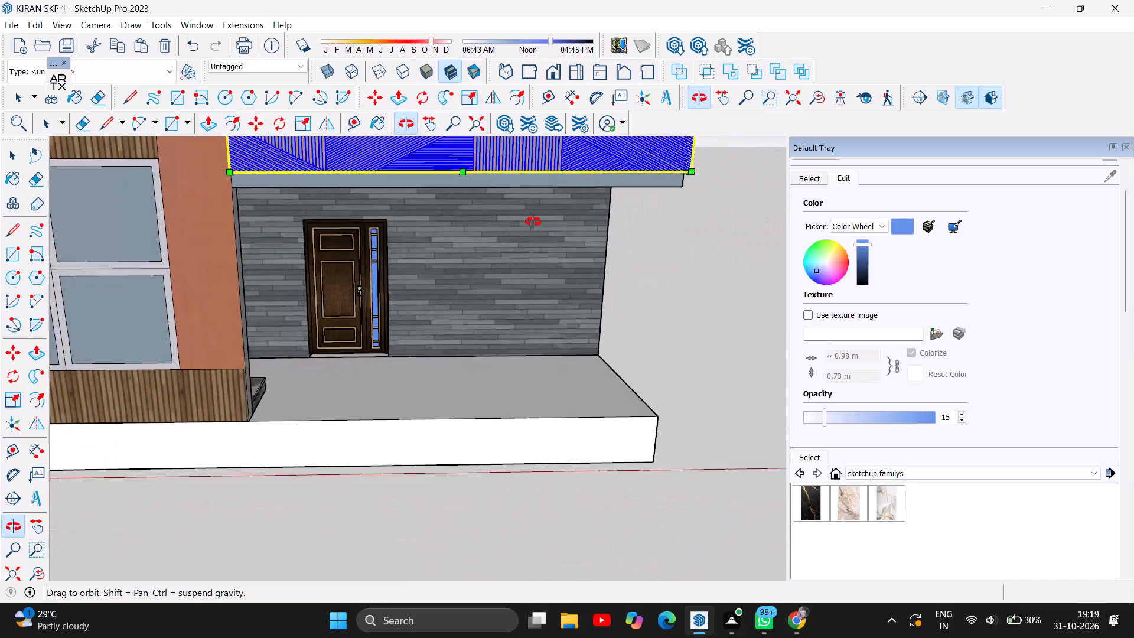
pyautogui.scroll(-4, 533, 222)
pyautogui.scroll(-4, 625, 333)
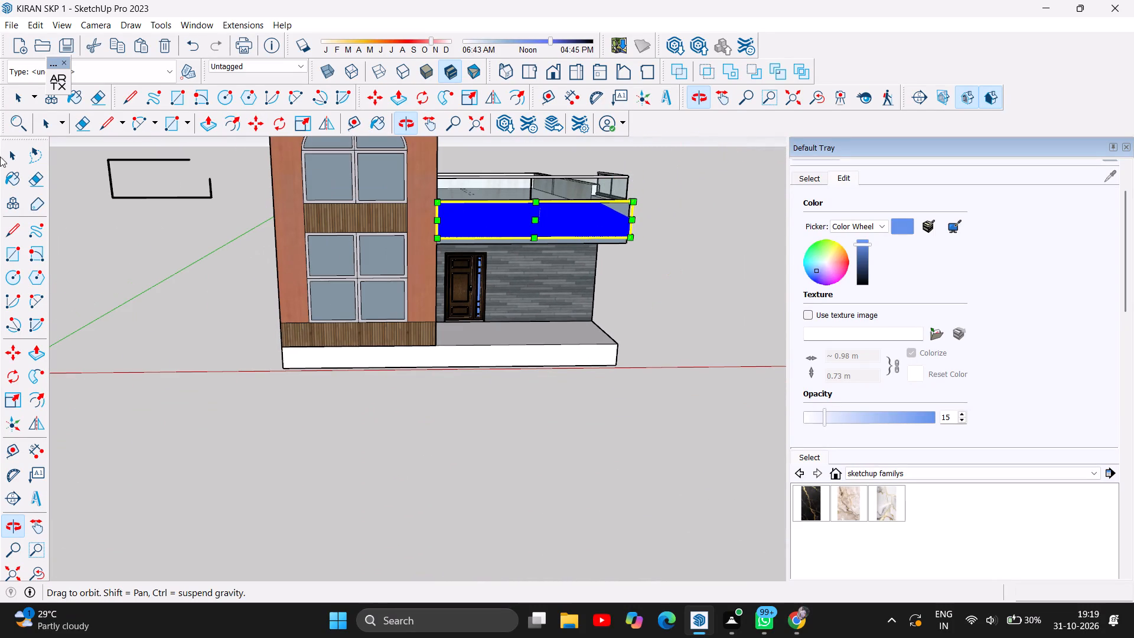
pyautogui.click(7, 154)
pyautogui.click(140, 237)
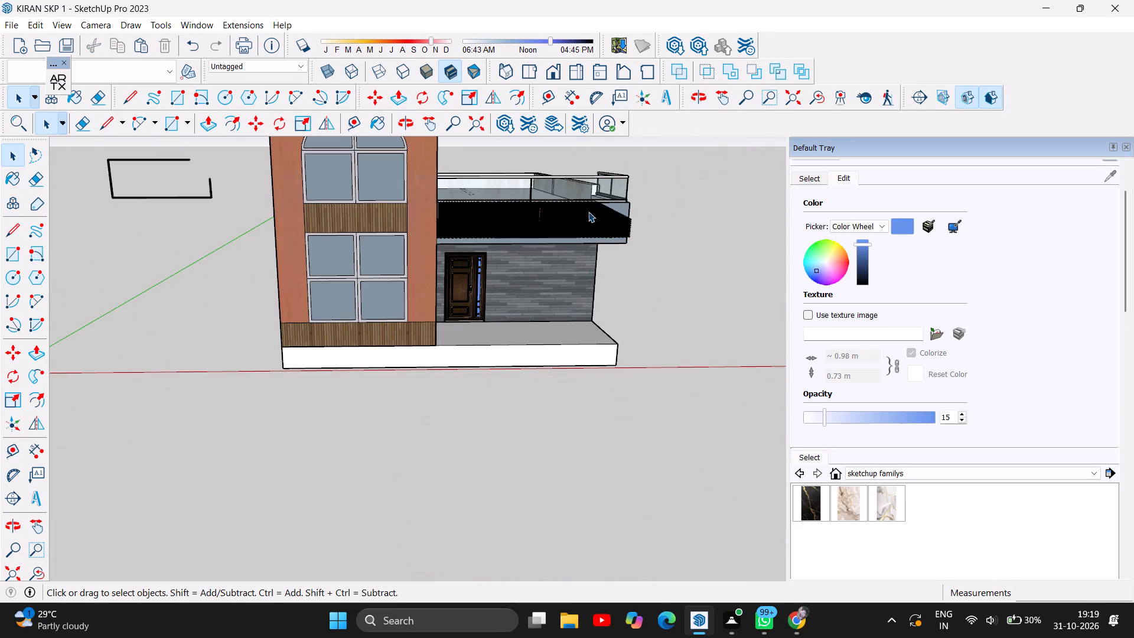
pyautogui.scroll(9, 643, 215)
pyautogui.scroll(2, 620, 275)
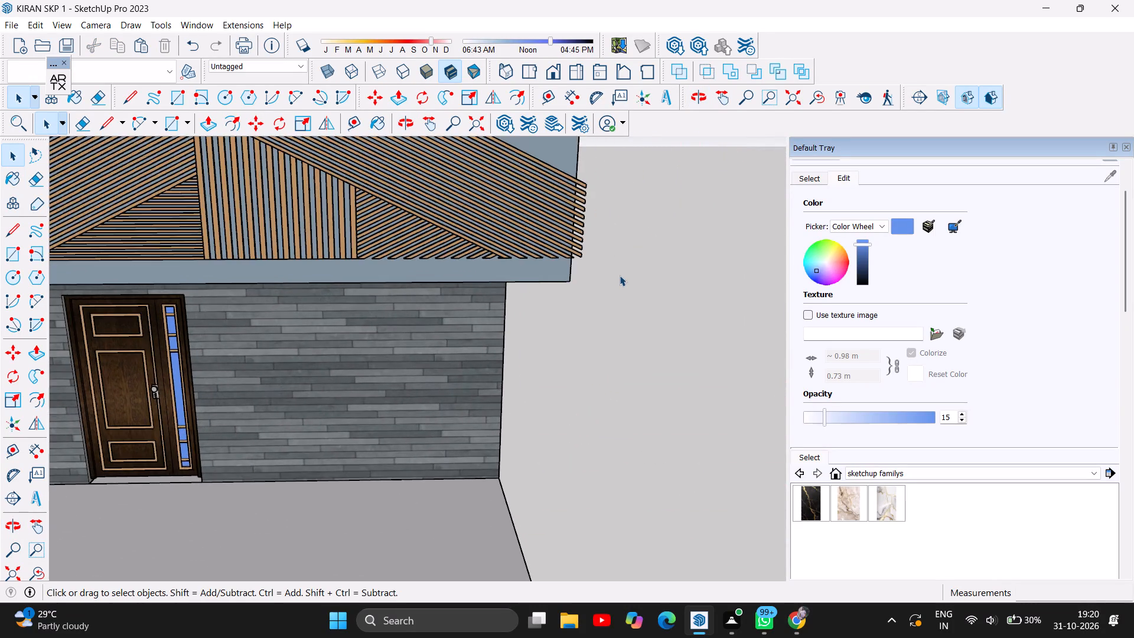
pyautogui.scroll(1, 620, 275)
pyautogui.scroll(-5, 615, 278)
pyautogui.scroll(1, 363, 292)
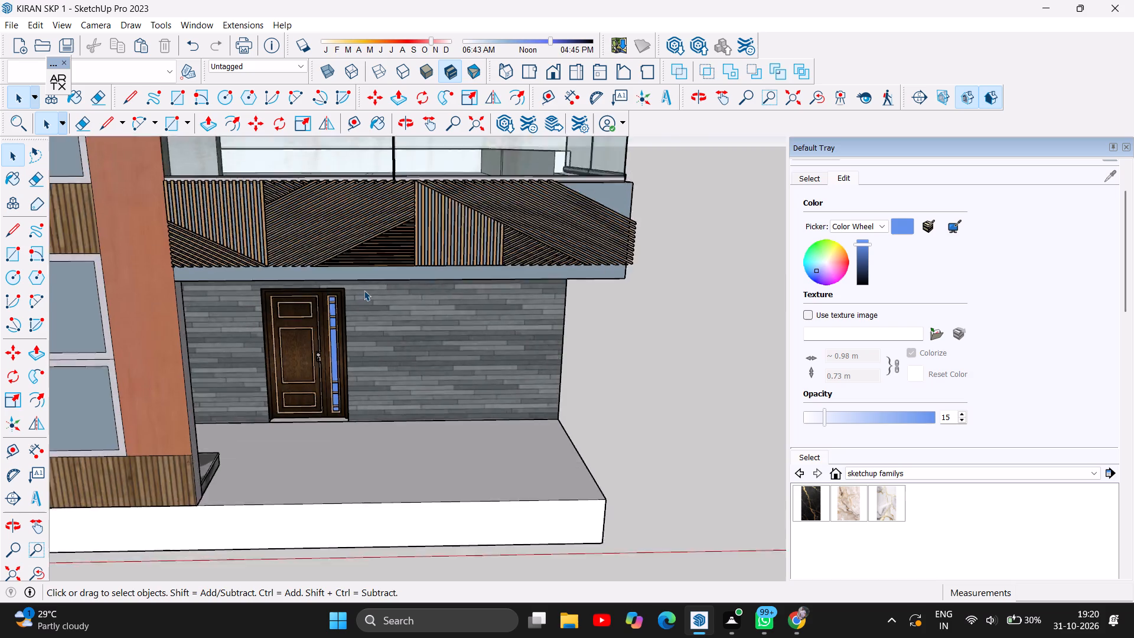
pyautogui.scroll(3, 364, 290)
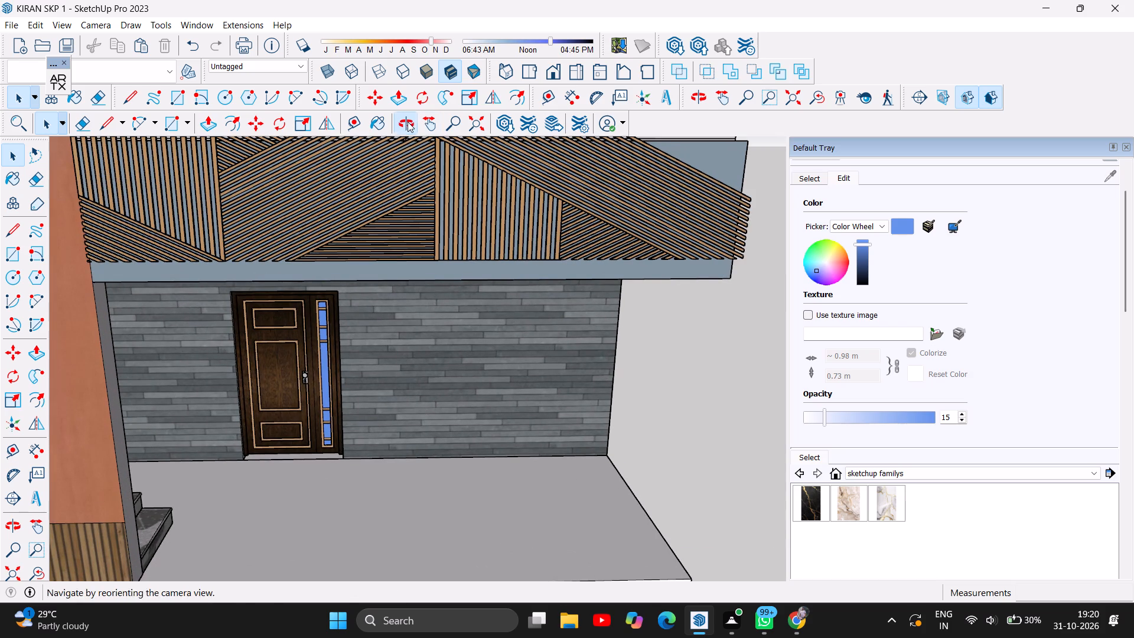
pyautogui.click(408, 122)
pyautogui.moveTo(524, 270); pyautogui.dragTo(337, 232)
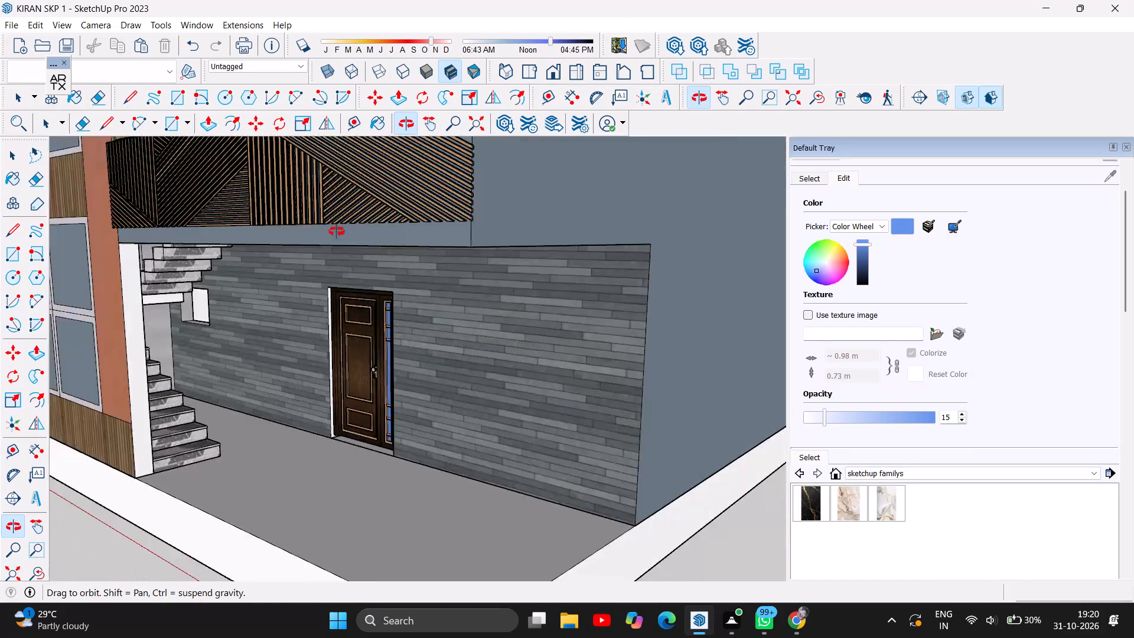
pyautogui.moveTo(337, 232); pyautogui.dragTo(467, 249)
pyautogui.scroll(-10, 559, 227)
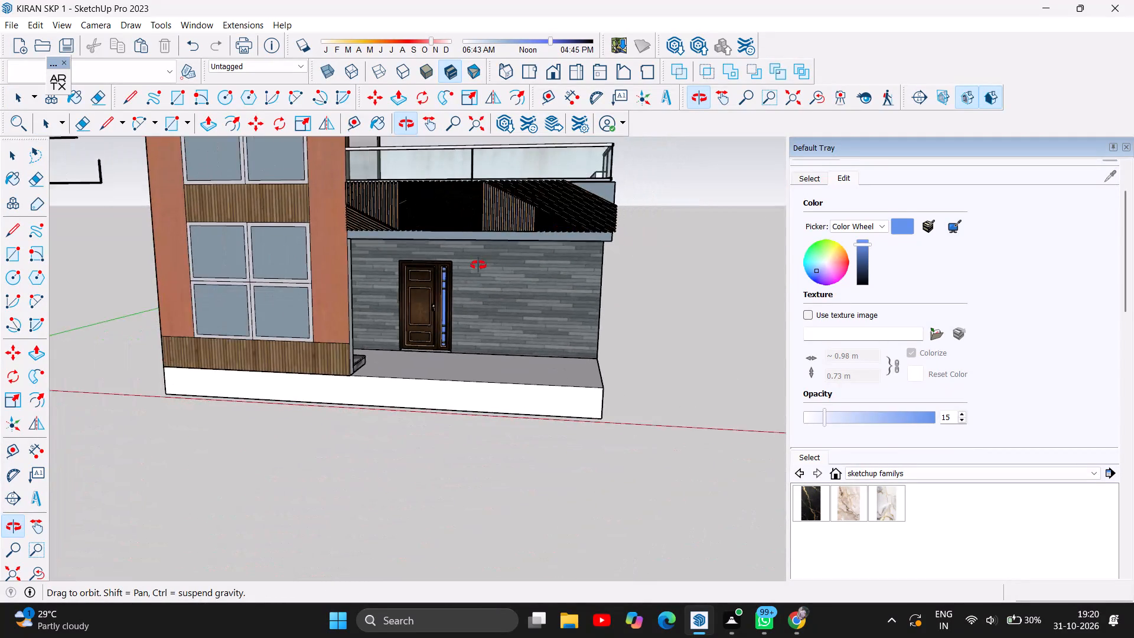
pyautogui.moveTo(477, 263); pyautogui.dragTo(384, 291)
pyautogui.scroll(-2, 249, 393)
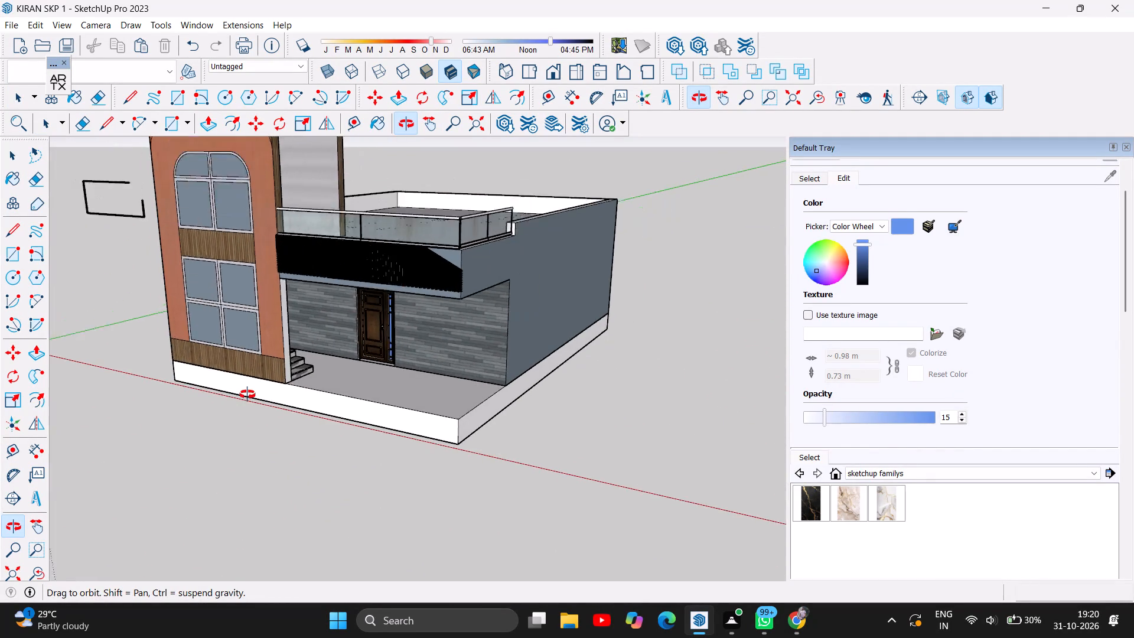
pyautogui.scroll(-2, 247, 395)
pyautogui.scroll(1, 383, 409)
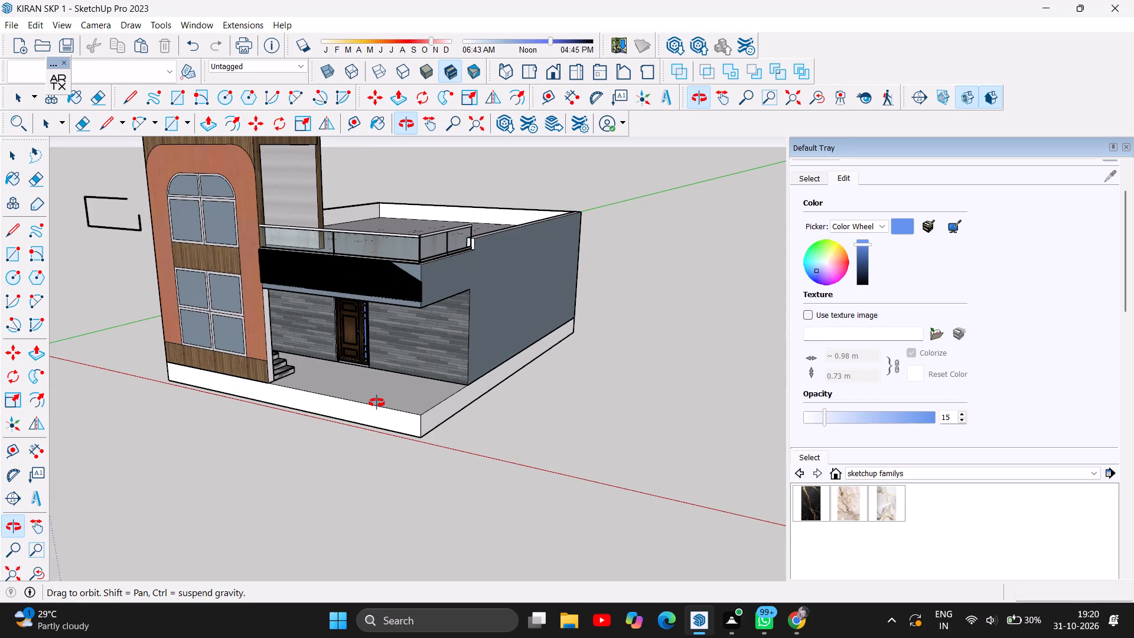
# Save the house model with the enlarged slat cladding.
pyautogui.hotkey('ctrl', 's')
pyautogui.moveTo(421, 418); pyautogui.dragTo(431, 429)
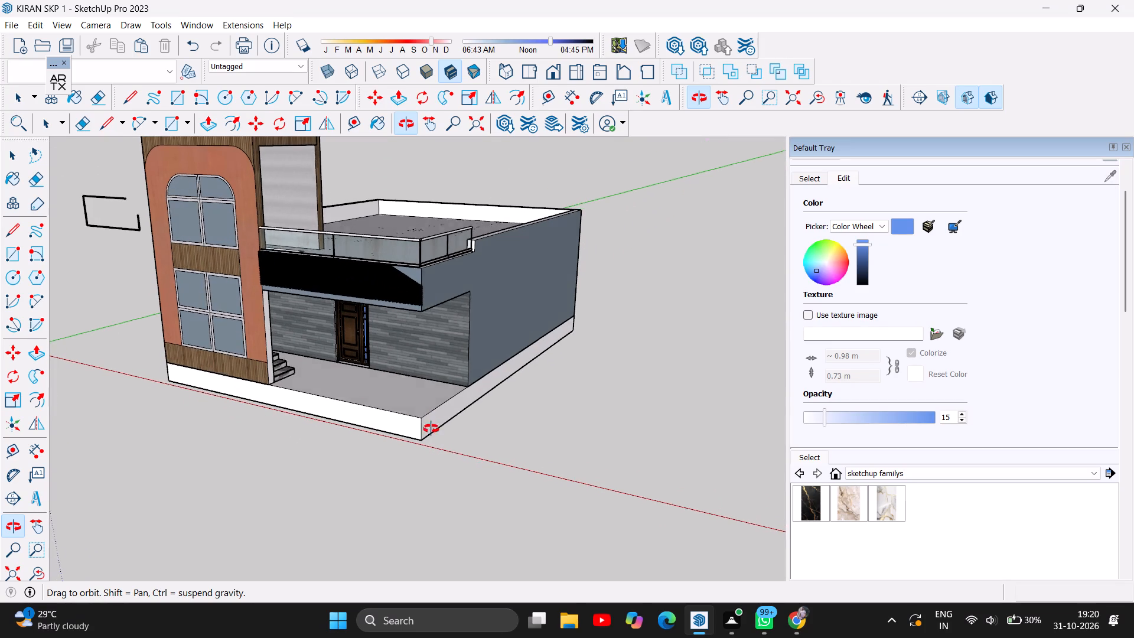
pyautogui.moveTo(431, 429); pyautogui.dragTo(367, 487)
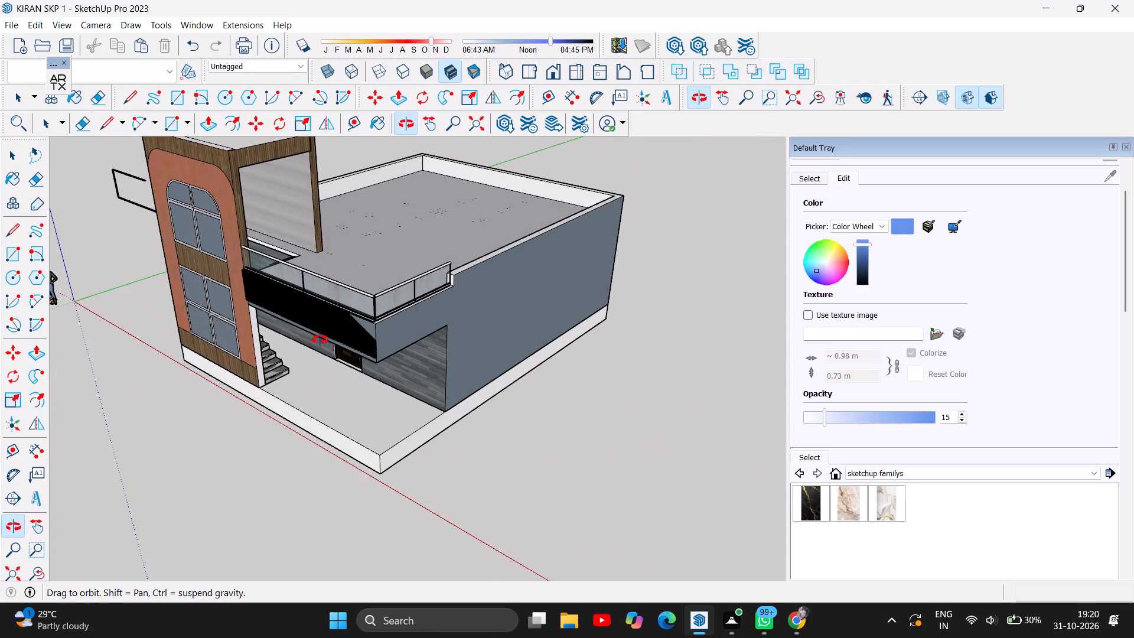
pyautogui.scroll(3, 315, 311)
pyautogui.moveTo(187, 445); pyautogui.dragTo(391, 379)
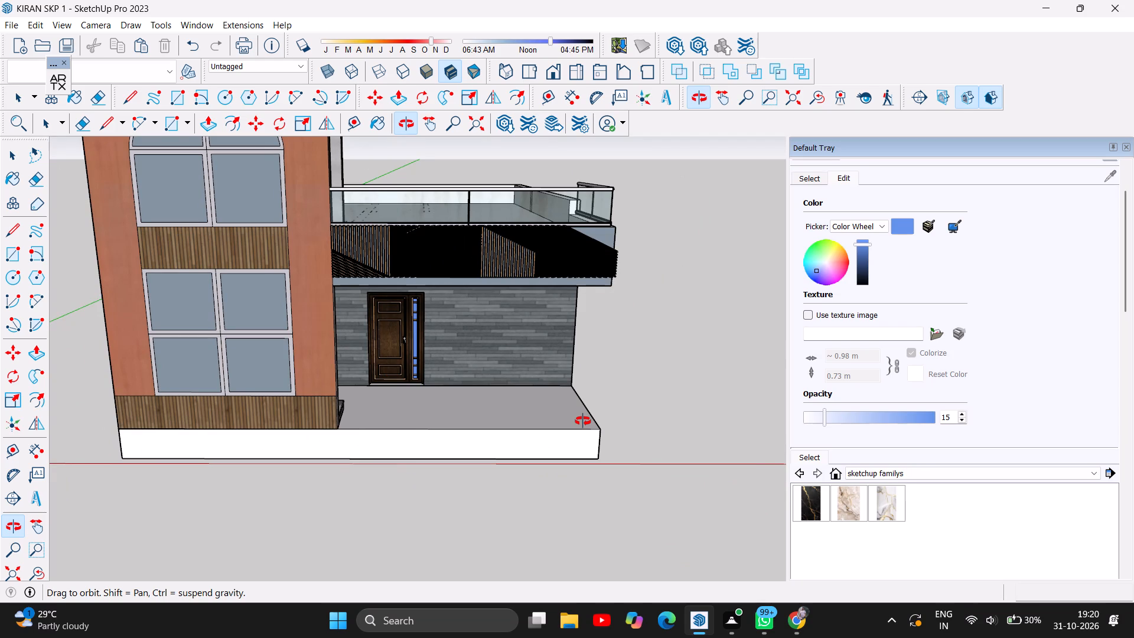
pyautogui.hotkey('ctrl', 's')
# Examine the house exterior around the tower, the clad balcony fascia and the outer corner.
pyautogui.moveTo(442, 427); pyautogui.dragTo(400, 463)
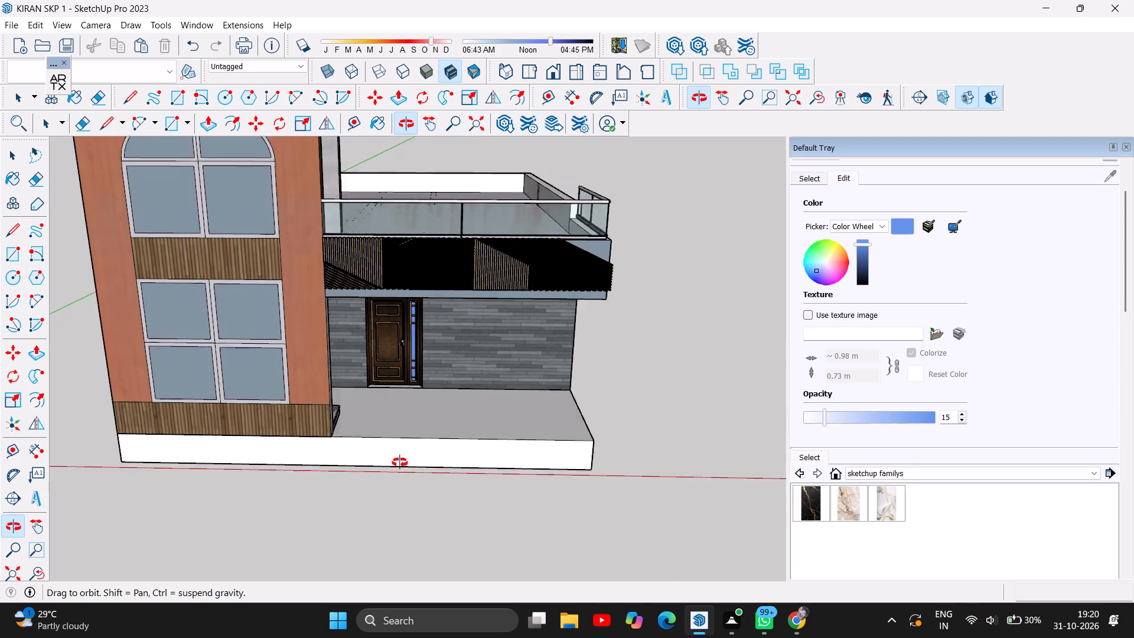
pyautogui.moveTo(400, 463); pyautogui.dragTo(639, 477)
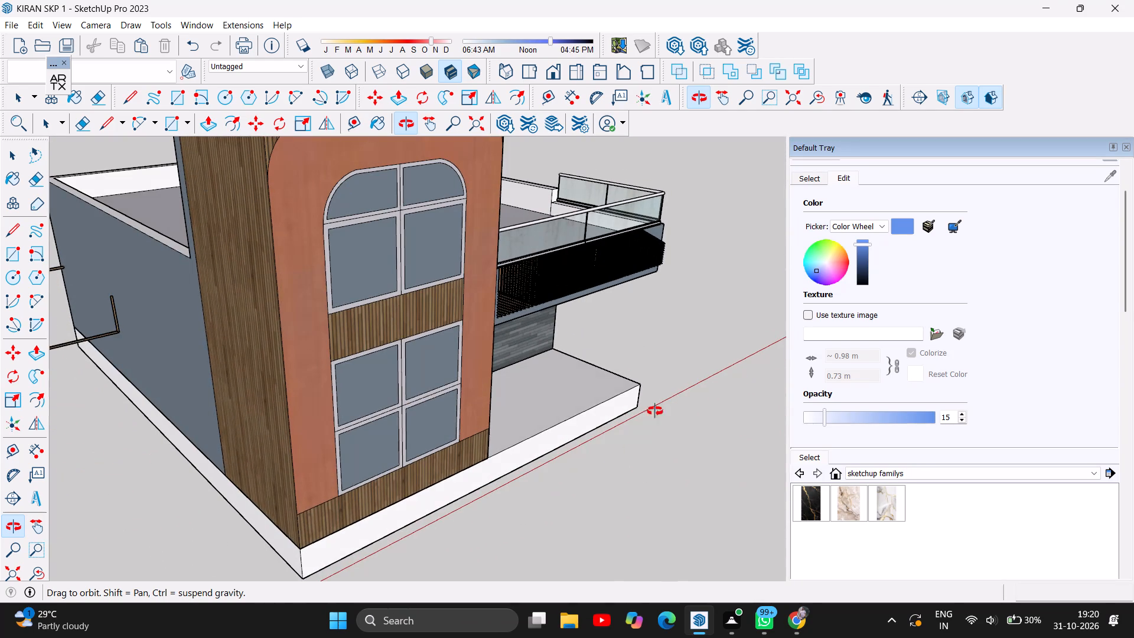
pyautogui.moveTo(603, 347); pyautogui.dragTo(221, 349)
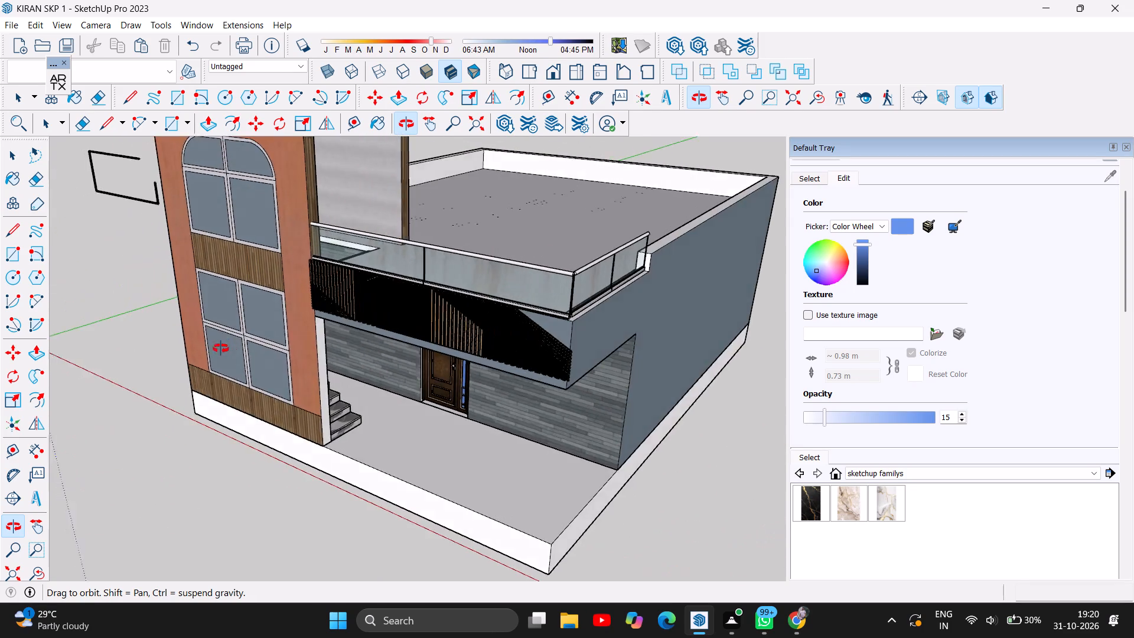
pyautogui.moveTo(221, 349); pyautogui.dragTo(143, 346)
pyautogui.scroll(-4, 381, 411)
pyautogui.moveTo(368, 408); pyautogui.dragTo(469, 334)
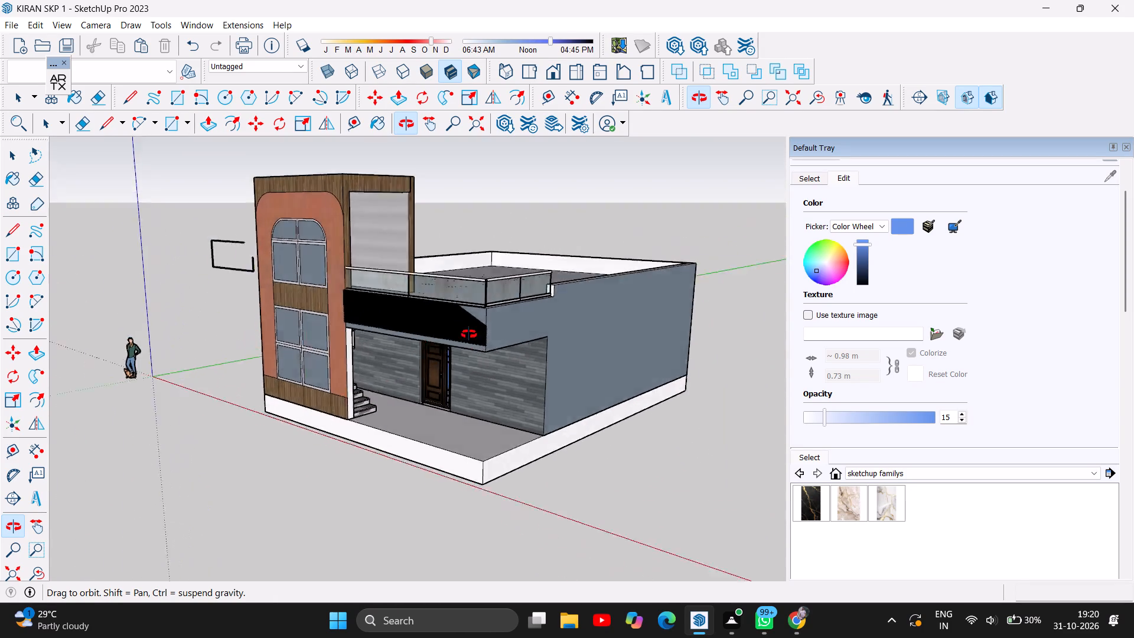
pyautogui.moveTo(469, 334); pyautogui.dragTo(487, 326)
pyautogui.click(32, 147)
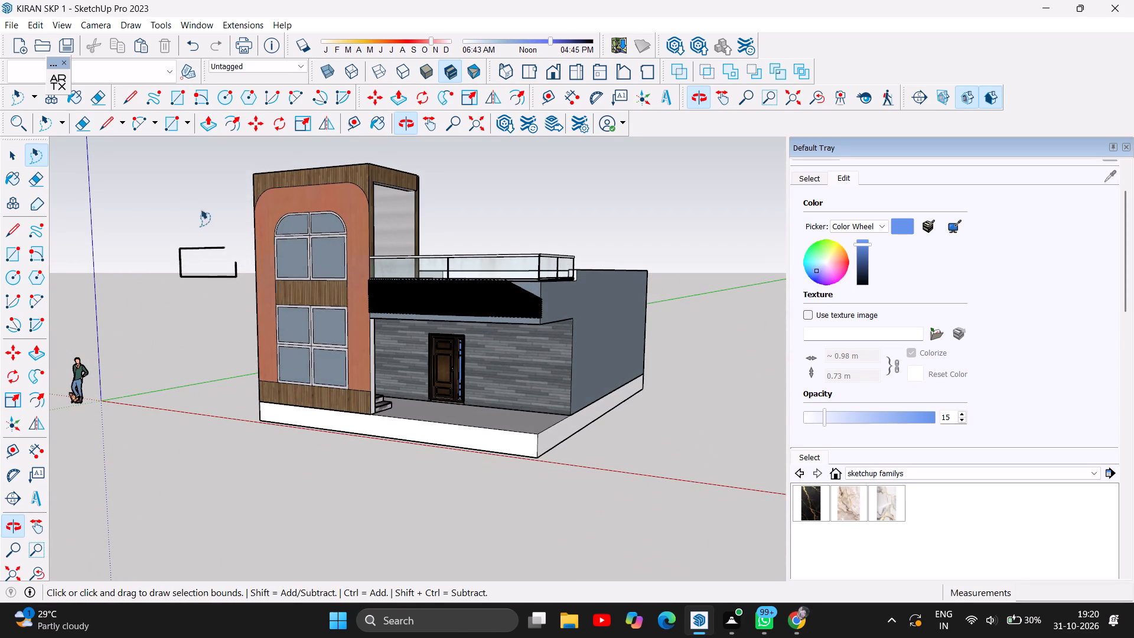
# Delete the stray open rectangular outline standing outside the house beside the tower.
pyautogui.moveTo(197, 216); pyautogui.dragTo(242, 261)
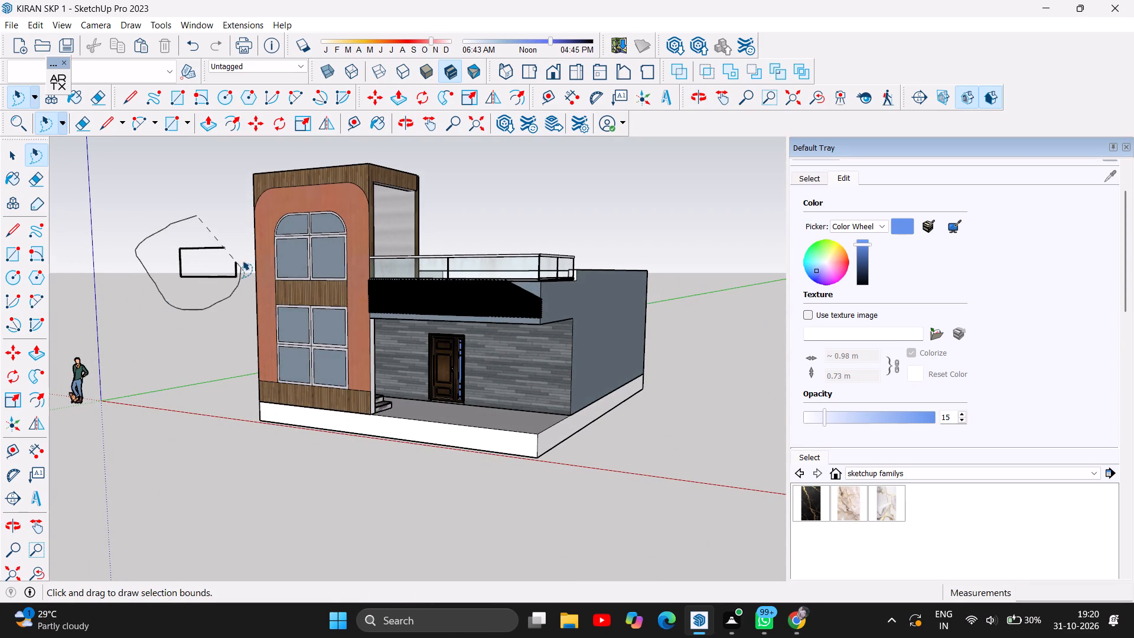
pyautogui.moveTo(242, 261); pyautogui.dragTo(242, 258)
pyautogui.press('Delete')
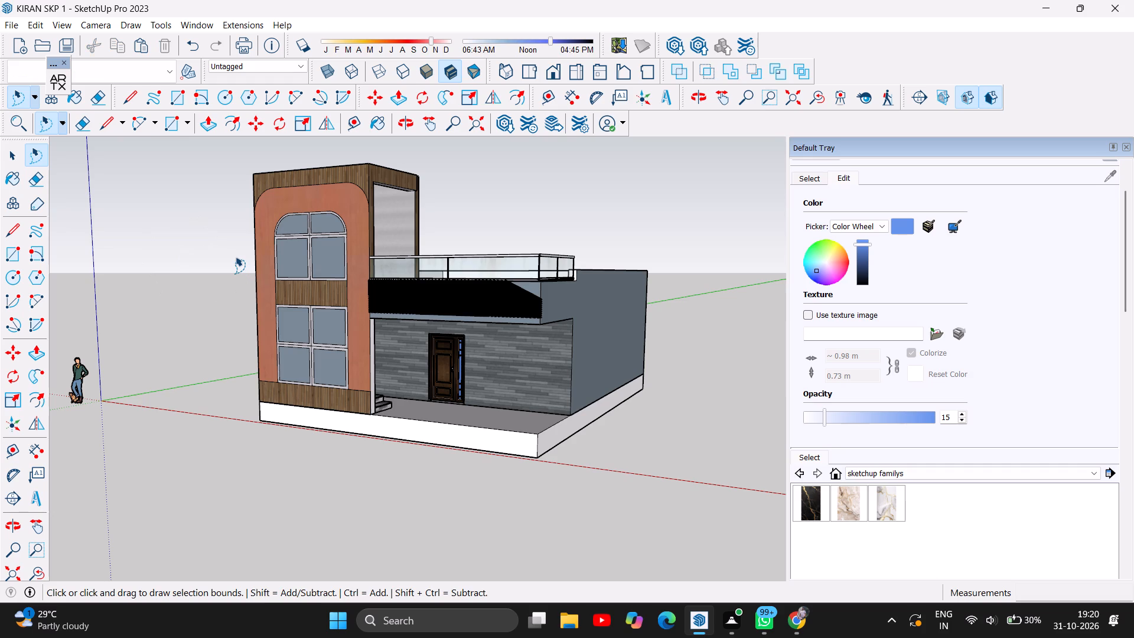
# Examine the slat-clad balcony fascia, stone-clad wall and entrance door up close and from a distance.
pyautogui.scroll(3, 521, 294)
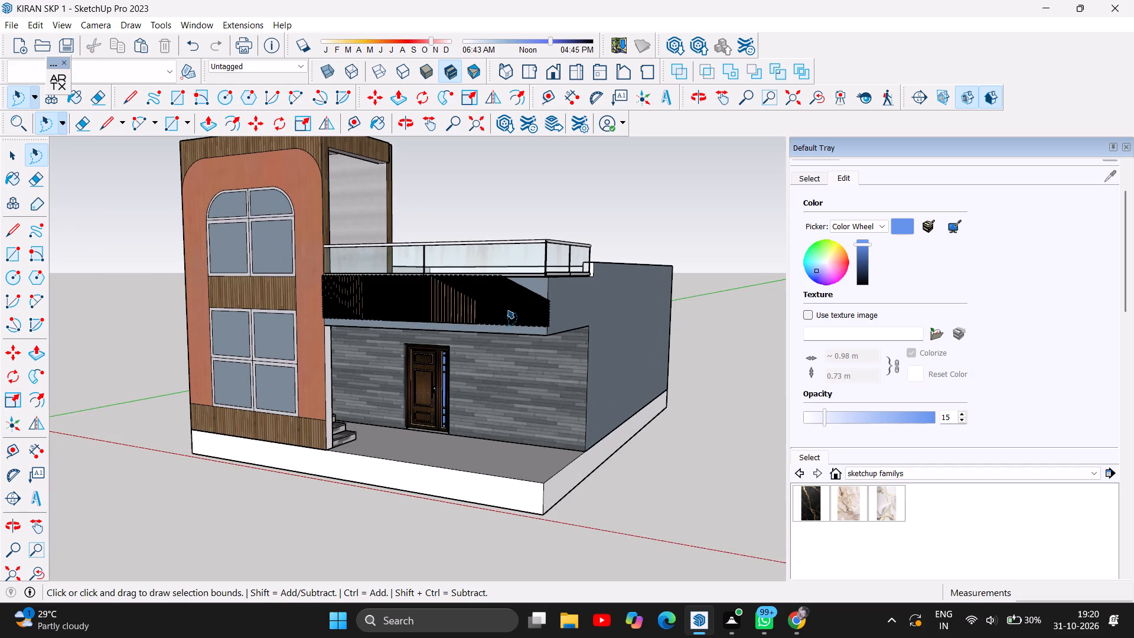
pyautogui.scroll(2, 507, 309)
pyautogui.scroll(4, 451, 360)
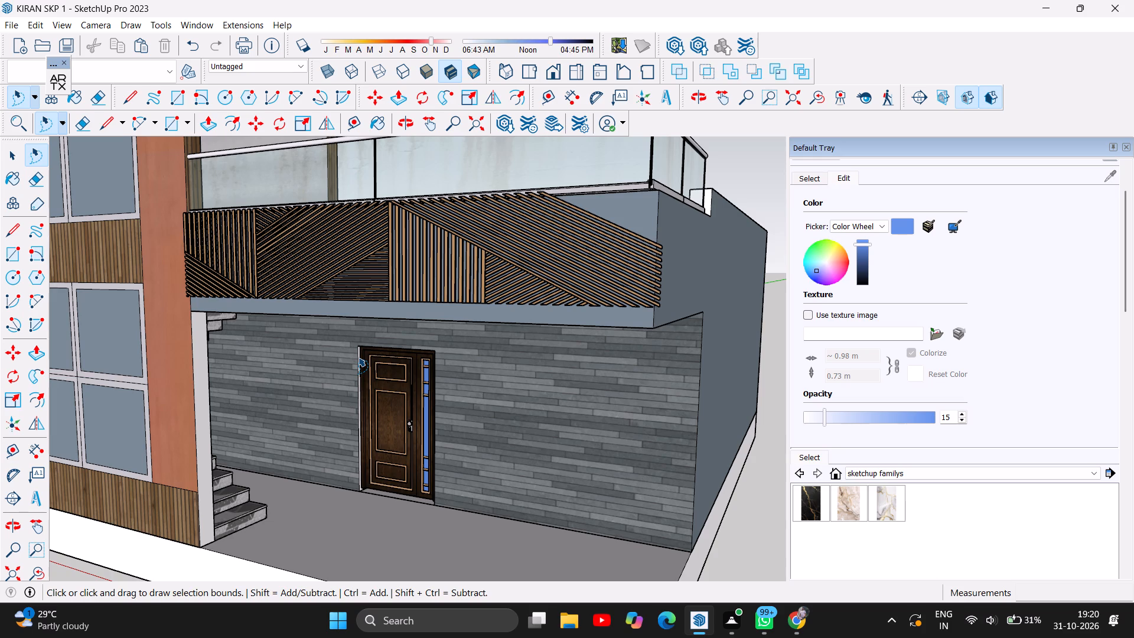
pyautogui.scroll(-3, 344, 322)
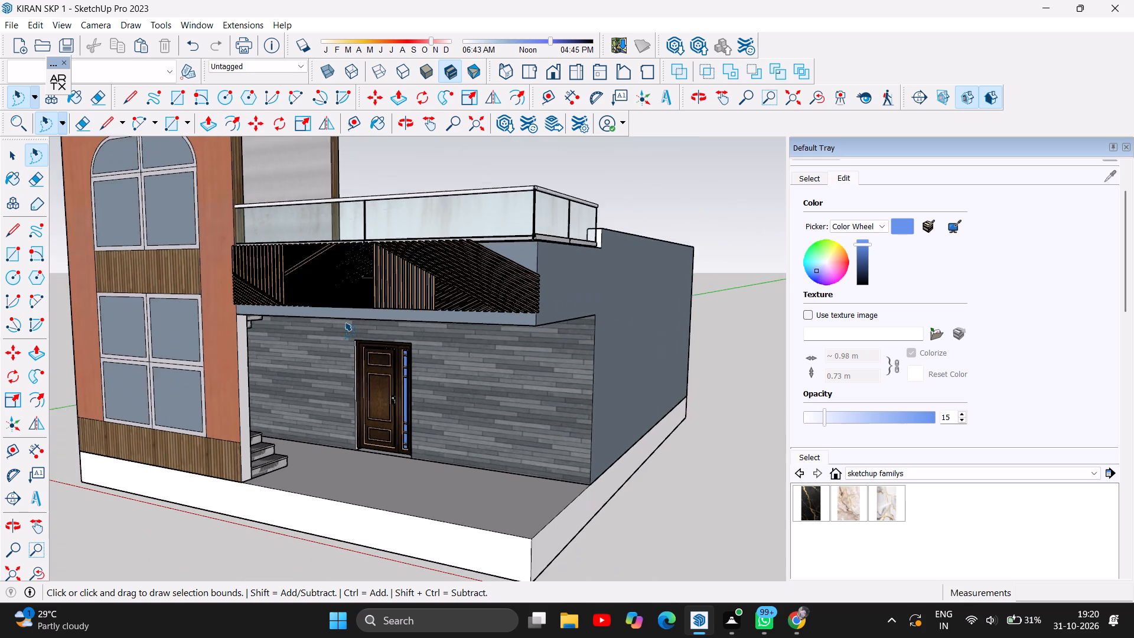
pyautogui.scroll(-6, 344, 322)
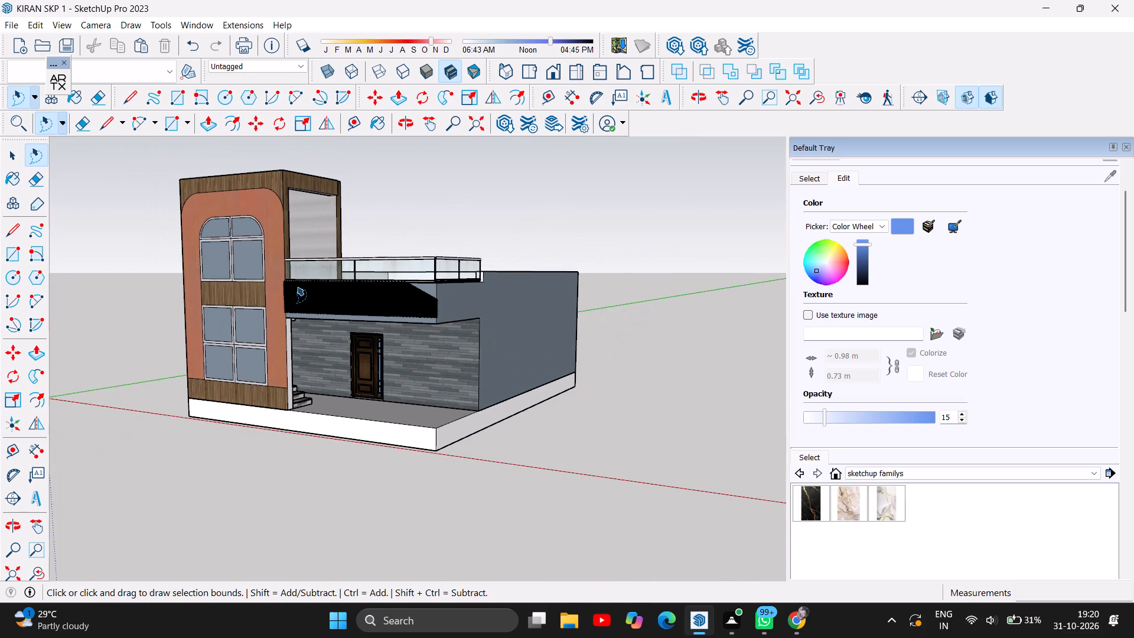
pyautogui.scroll(5, 298, 201)
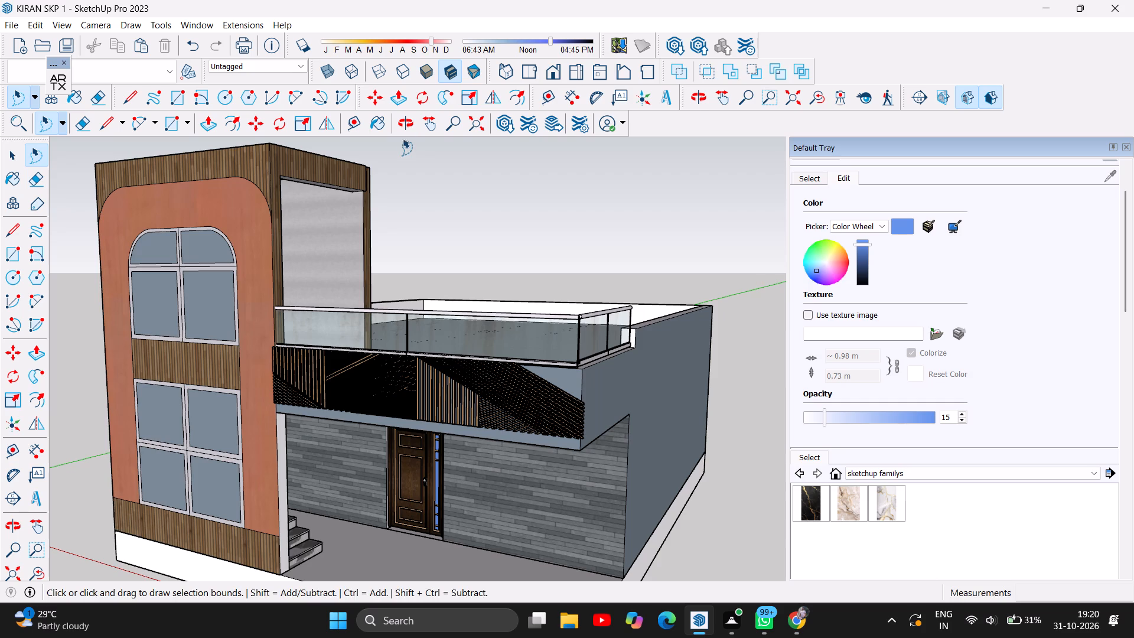
# Examine the house's plain side, the balcony railing and the tower's open side at terrace level.
pyautogui.click(406, 116)
pyautogui.moveTo(527, 224); pyautogui.dragTo(278, 244)
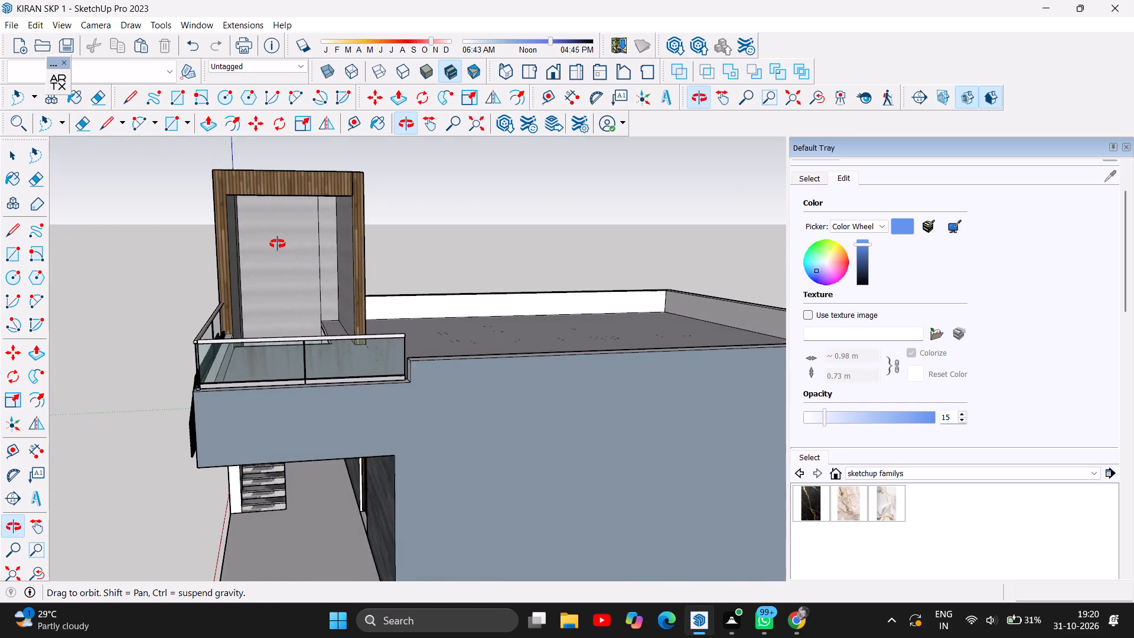
pyautogui.moveTo(278, 244); pyautogui.dragTo(275, 244)
pyautogui.scroll(6, 275, 243)
pyautogui.scroll(-2, 292, 242)
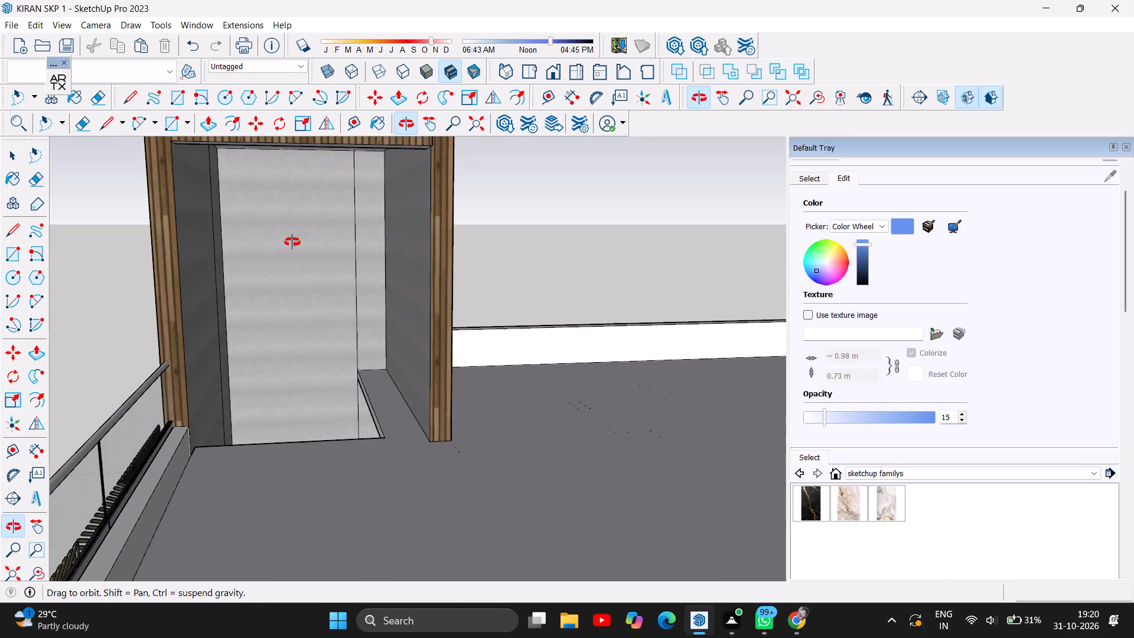
pyautogui.scroll(-6, 292, 242)
# Inspect the house all the way round, from the side past the rear wall and tower back to the balcony corner.
pyautogui.moveTo(397, 301); pyautogui.dragTo(341, 300)
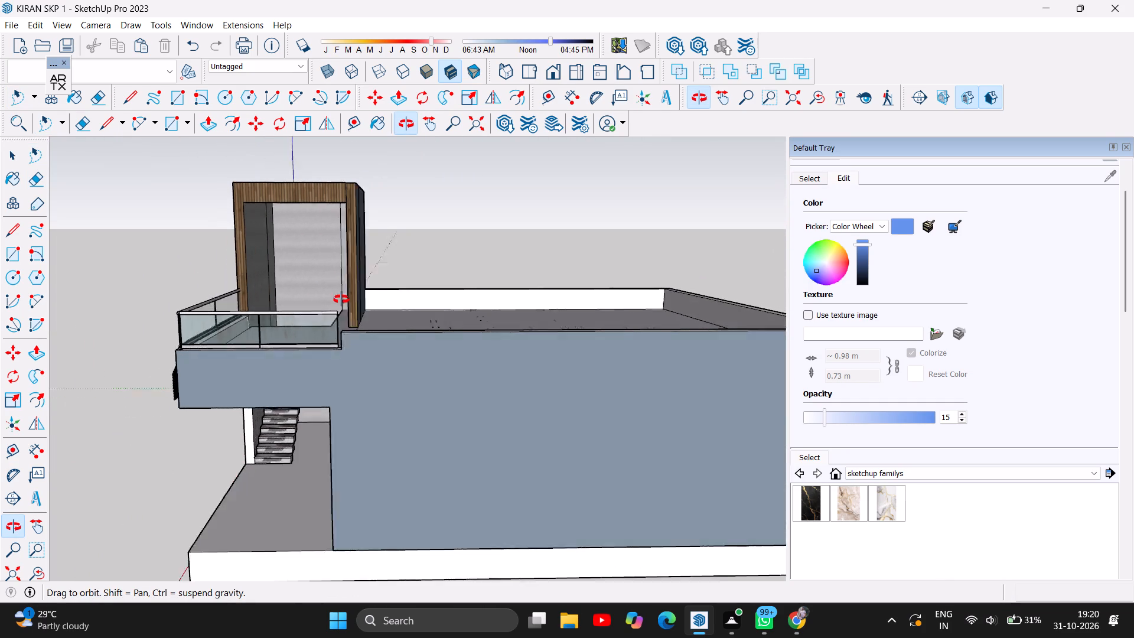
pyautogui.moveTo(341, 300); pyautogui.dragTo(168, 300)
pyautogui.moveTo(438, 314); pyautogui.dragTo(256, 303)
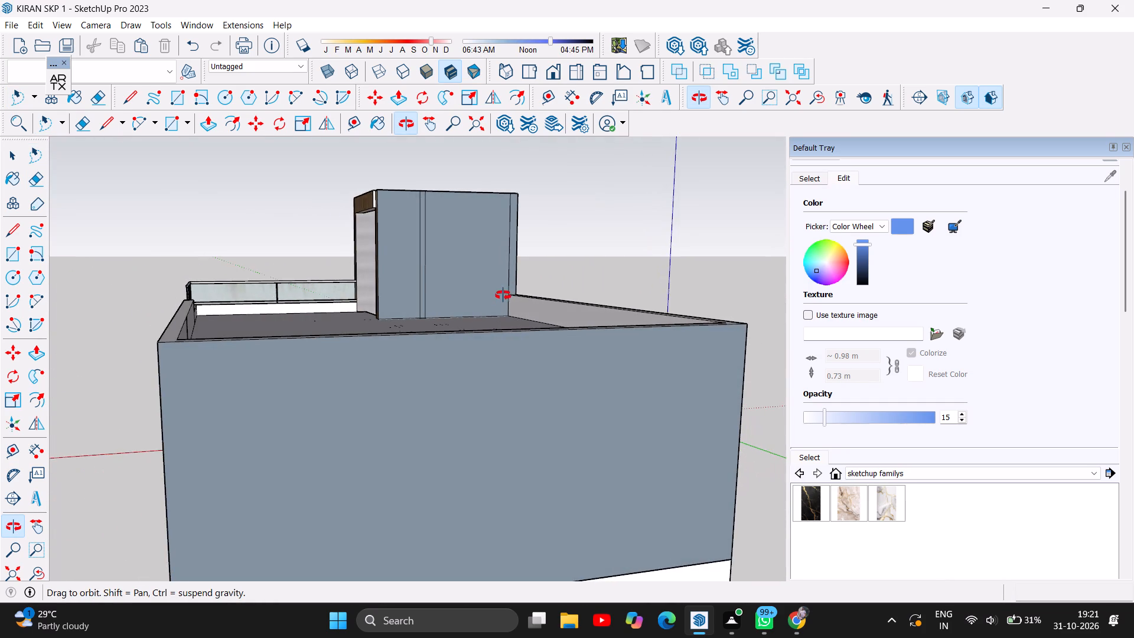
pyautogui.moveTo(503, 295); pyautogui.dragTo(288, 297)
pyautogui.moveTo(494, 279); pyautogui.dragTo(260, 276)
pyautogui.moveTo(652, 317); pyautogui.dragTo(221, 304)
pyautogui.moveTo(529, 330); pyautogui.dragTo(502, 333)
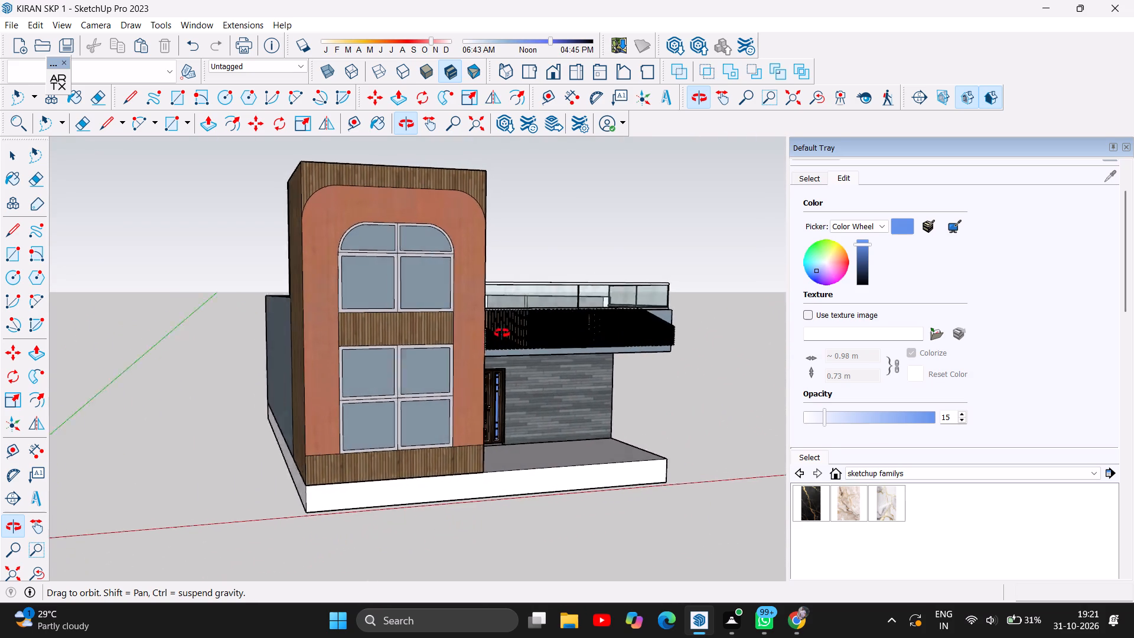
pyautogui.moveTo(502, 333); pyautogui.dragTo(92, 279)
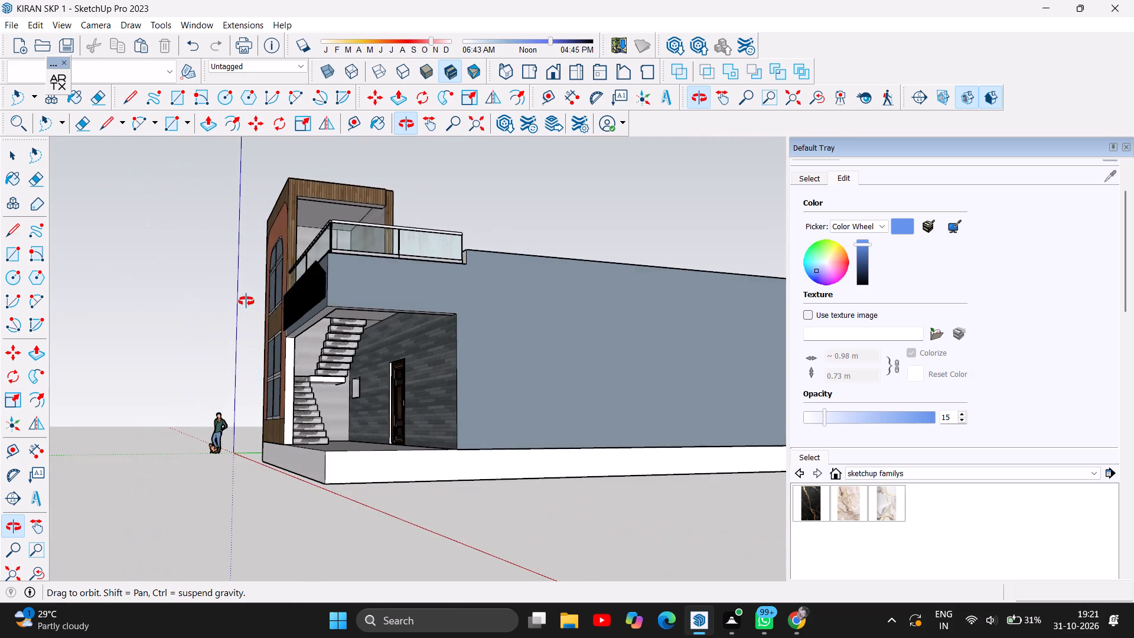
pyautogui.moveTo(243, 309); pyautogui.dragTo(219, 327)
# Examine the staircase, its landing and the stone-clad entrance wall under the balcony overhang.
pyautogui.scroll(1, 392, 433)
pyautogui.scroll(2, 354, 386)
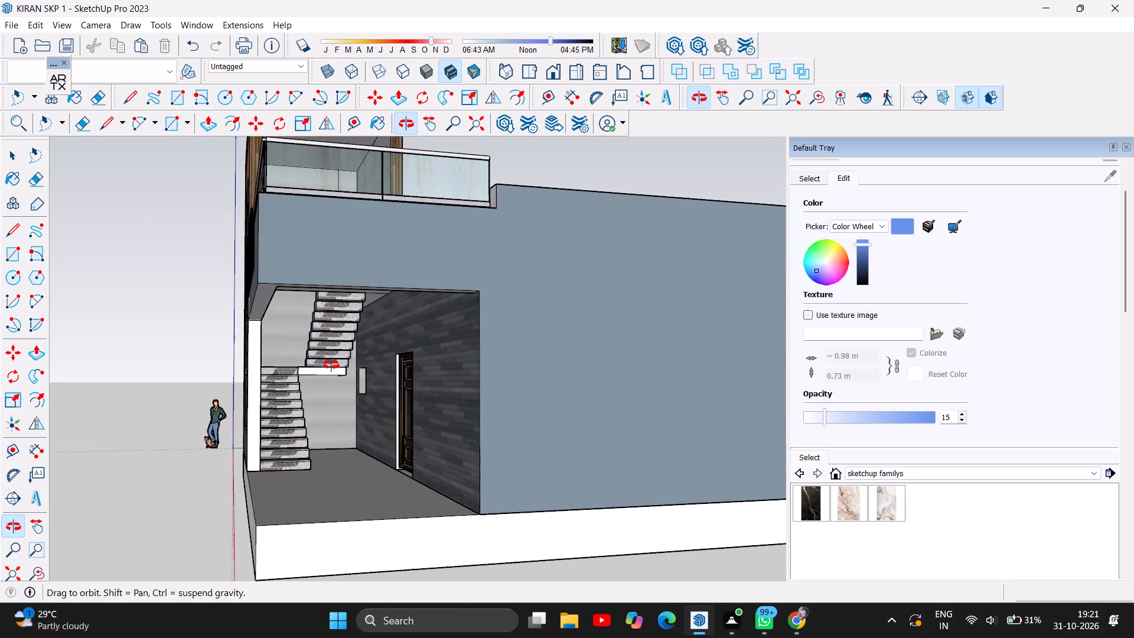
pyautogui.scroll(6, 331, 365)
pyautogui.moveTo(368, 393); pyautogui.dragTo(345, 389)
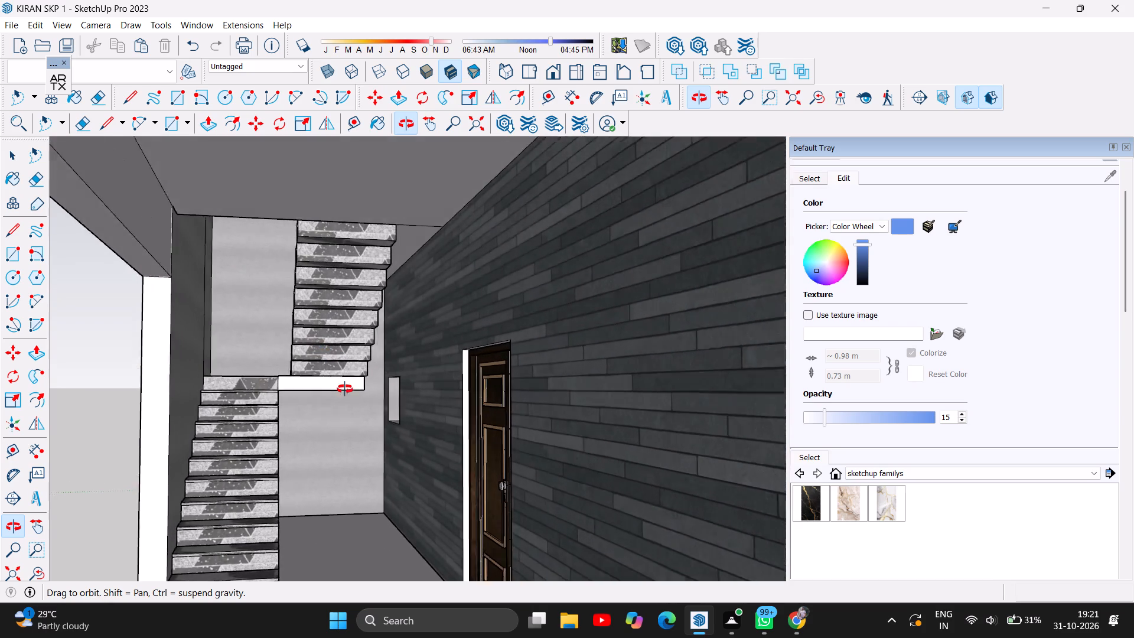
pyautogui.moveTo(345, 389); pyautogui.dragTo(388, 383)
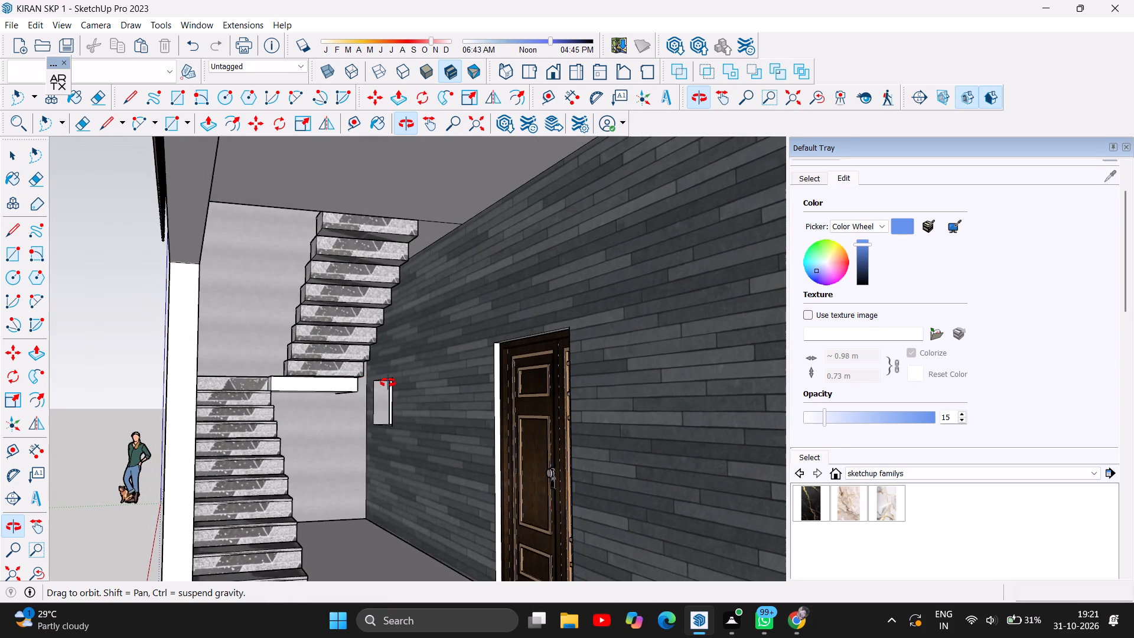
pyautogui.moveTo(388, 383); pyautogui.dragTo(350, 362)
pyautogui.scroll(-1, 334, 366)
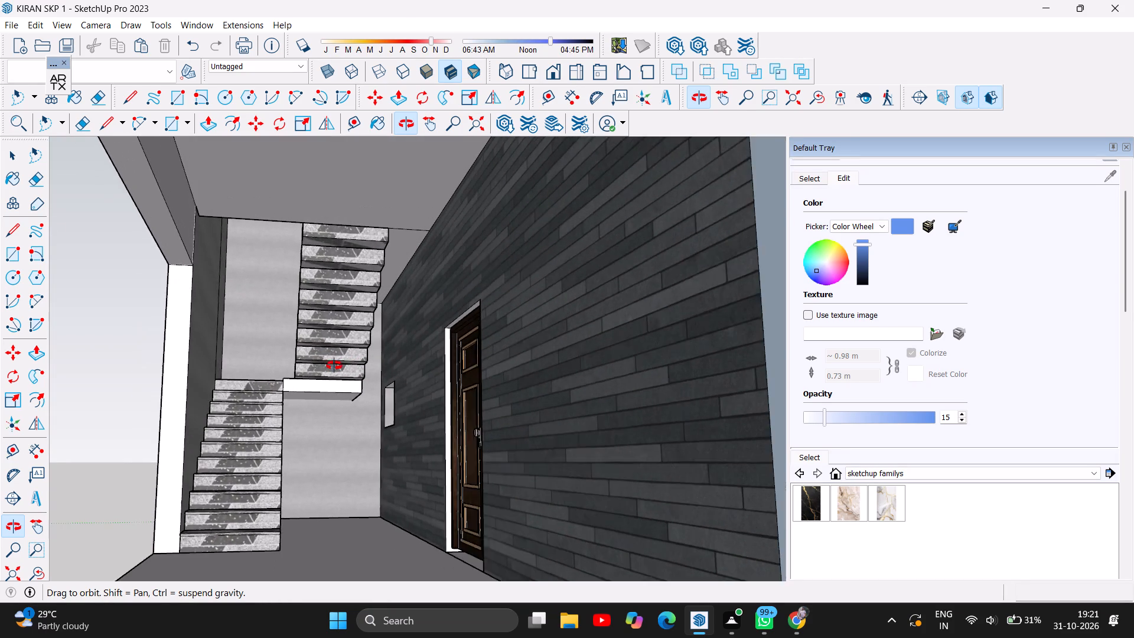
pyautogui.scroll(-2, 334, 366)
pyautogui.scroll(1, 220, 490)
pyautogui.scroll(1, 258, 391)
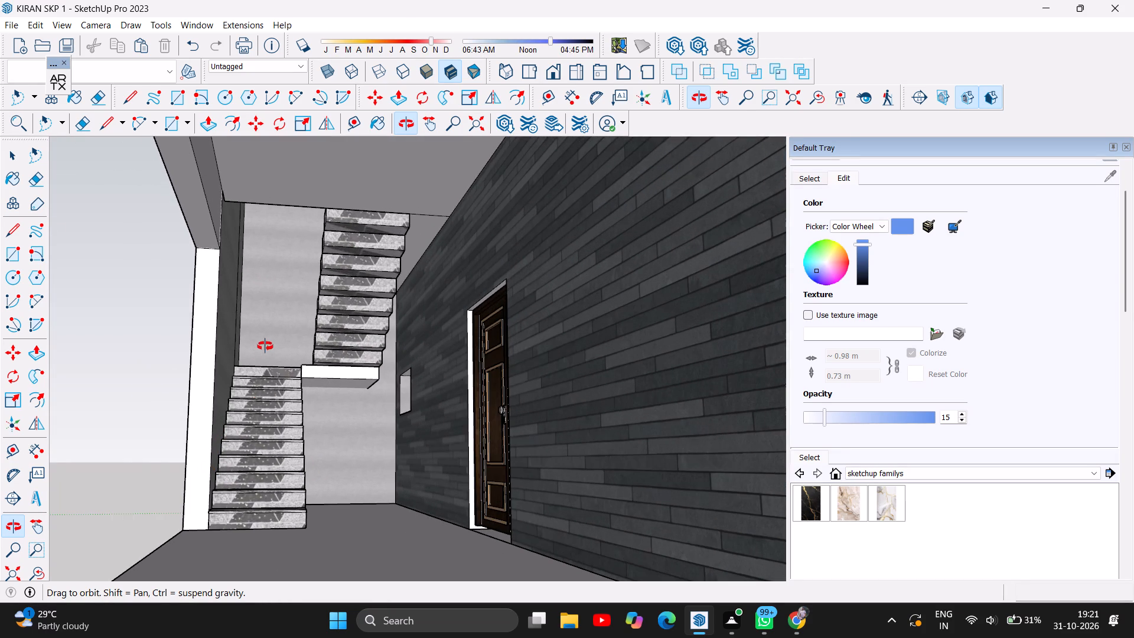
pyautogui.scroll(3, 272, 318)
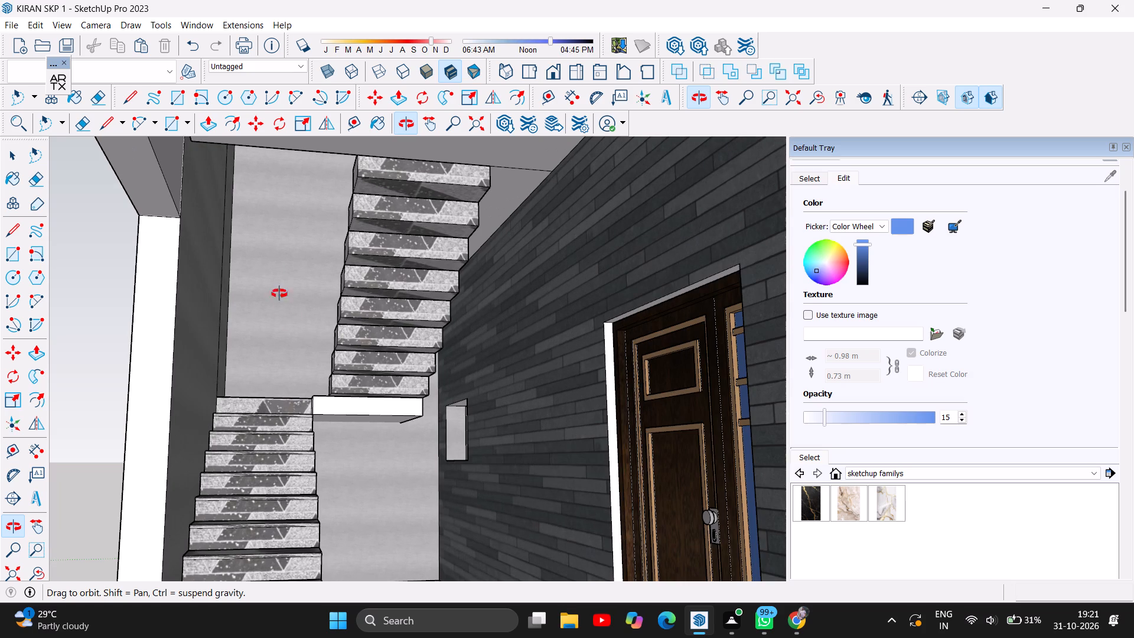
pyautogui.scroll(-6, 340, 369)
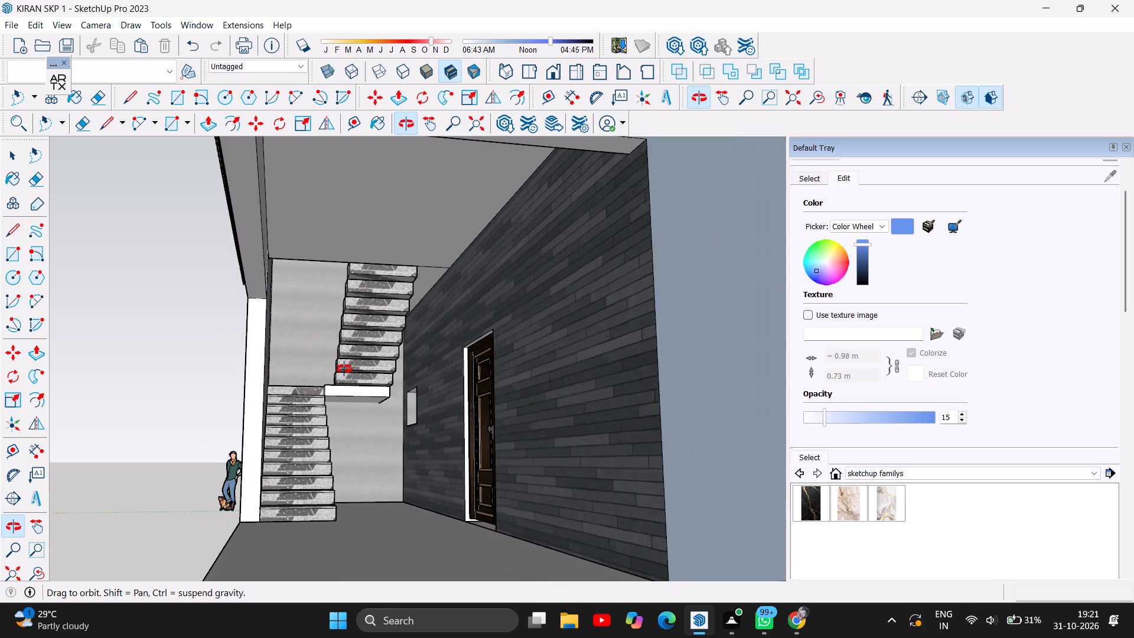
pyautogui.scroll(-1, 344, 369)
# Review the front elevation with the tower windows, clad fascia and entrance door, ending on the raised balcony-corner view.
pyautogui.moveTo(342, 400); pyautogui.dragTo(618, 427)
pyautogui.moveTo(460, 454); pyautogui.dragTo(496, 448)
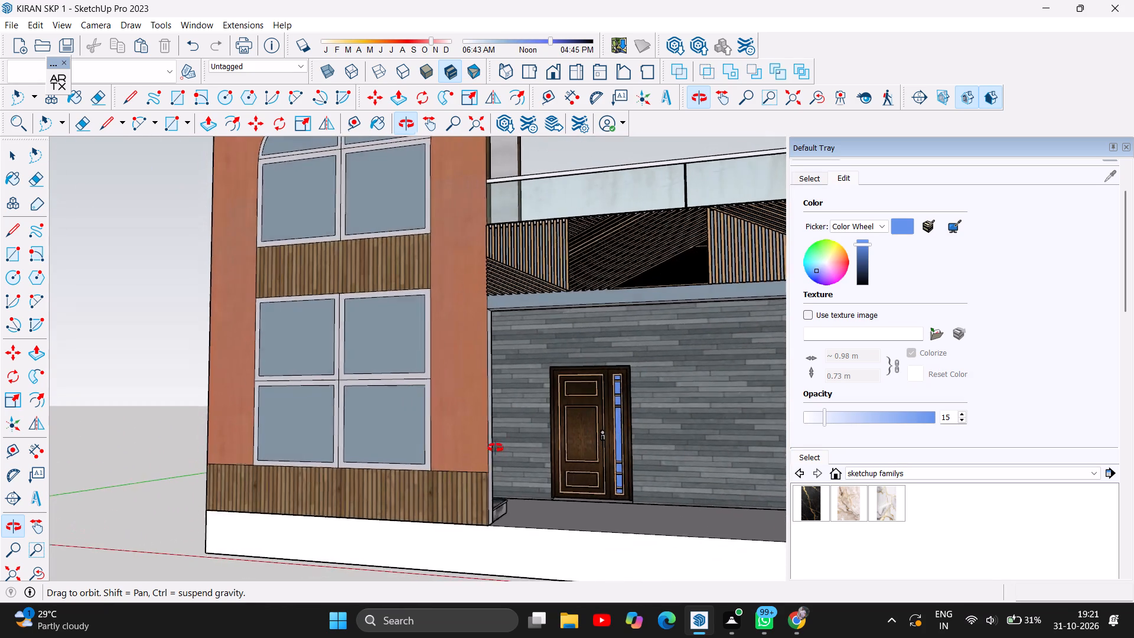
pyautogui.moveTo(496, 448); pyautogui.dragTo(500, 448)
pyautogui.scroll(-7, 500, 448)
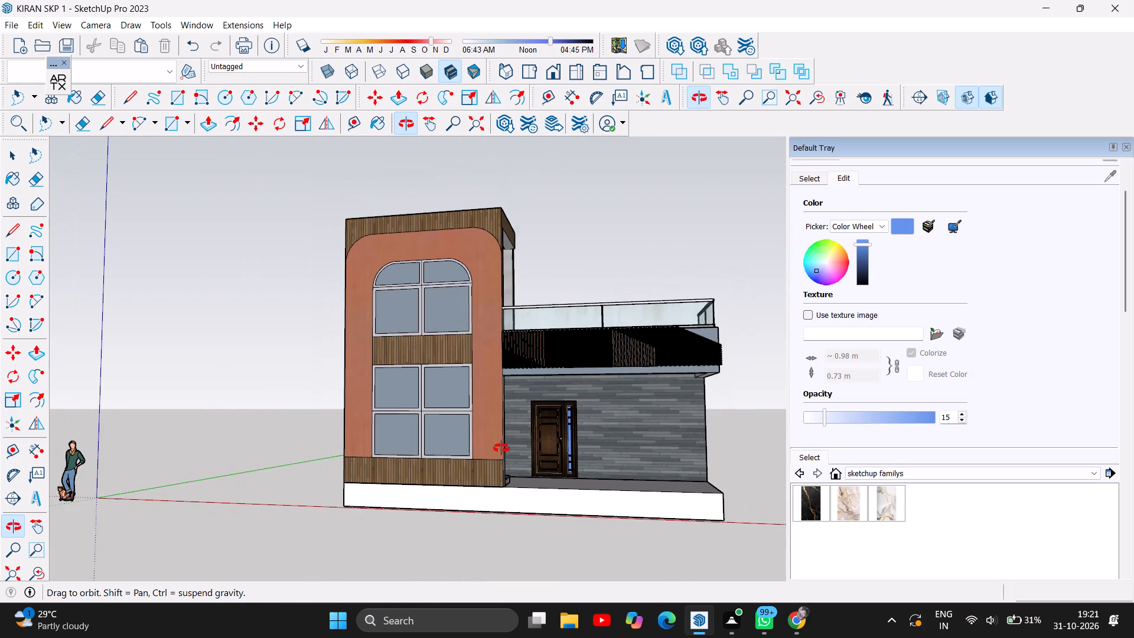
pyautogui.scroll(2, 641, 429)
pyautogui.moveTo(588, 399); pyautogui.dragTo(575, 437)
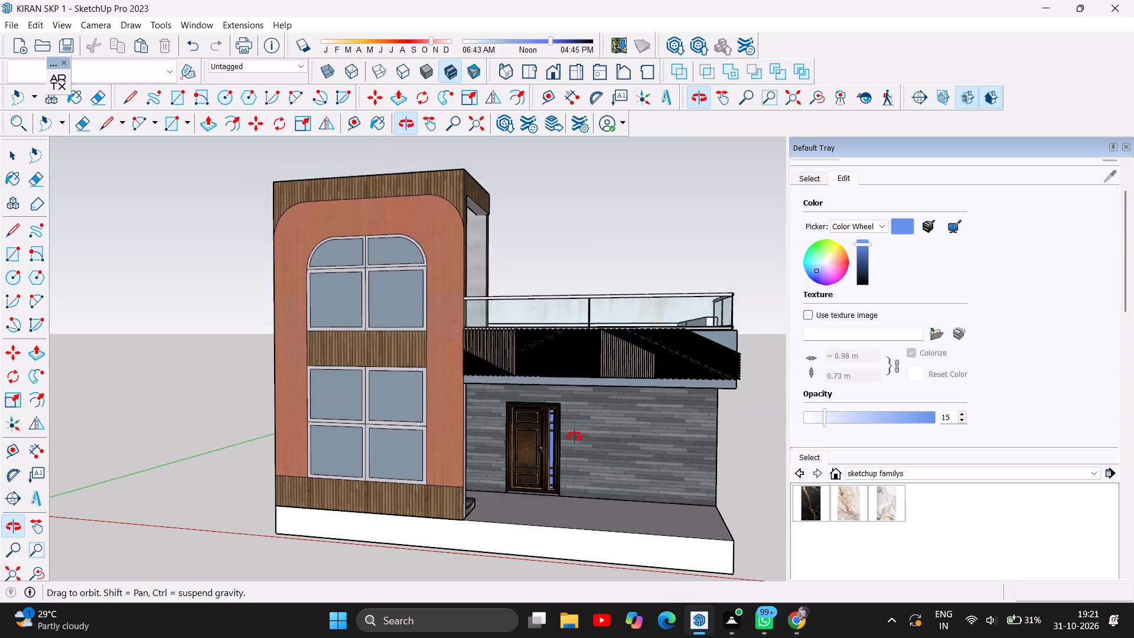
pyautogui.moveTo(575, 437); pyautogui.dragTo(432, 467)
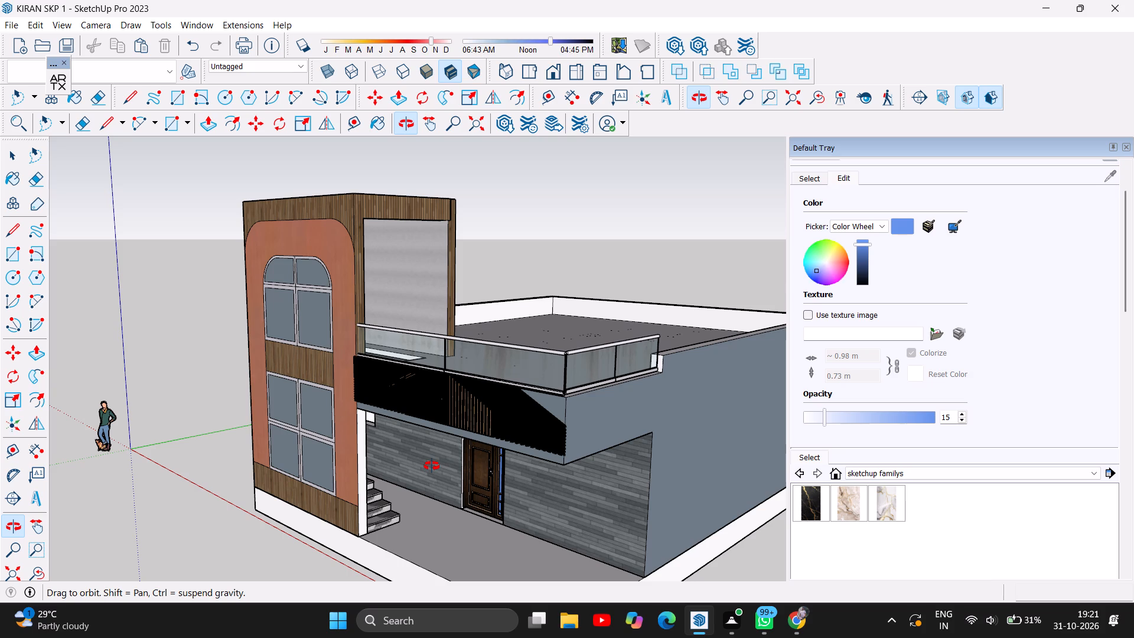
# Save the house model with the stray outline removed.
pyautogui.hotkey('ctrl', 's')
pyautogui.scroll(-4, 243, 243)
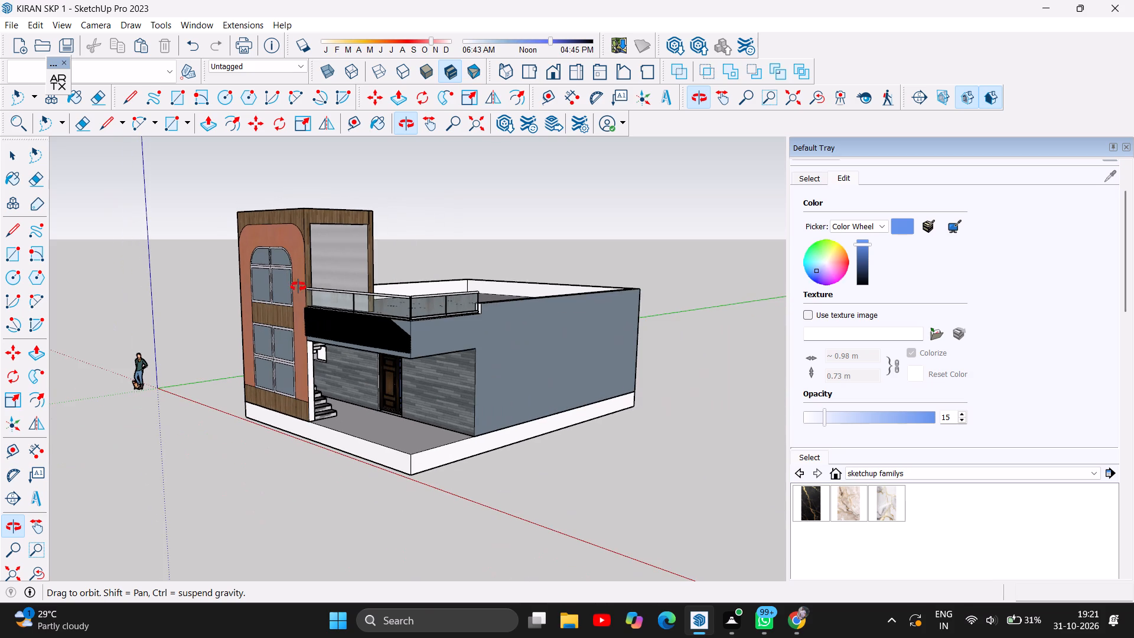
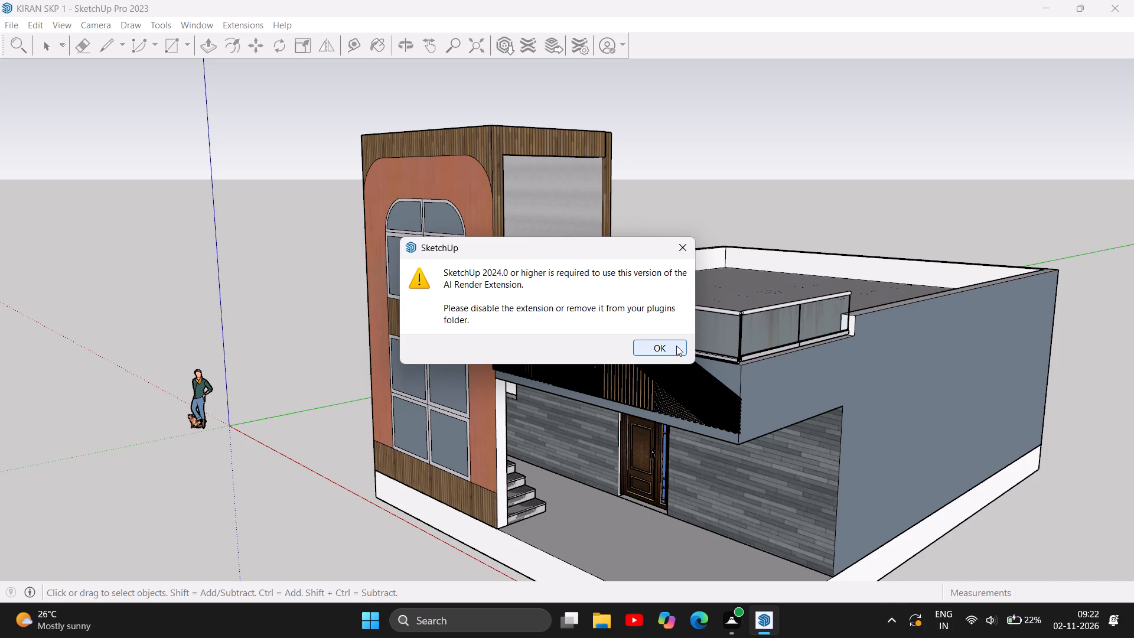
# Dismiss the AI Render Extension version notice and return to the house model.
pyautogui.click(661, 344)
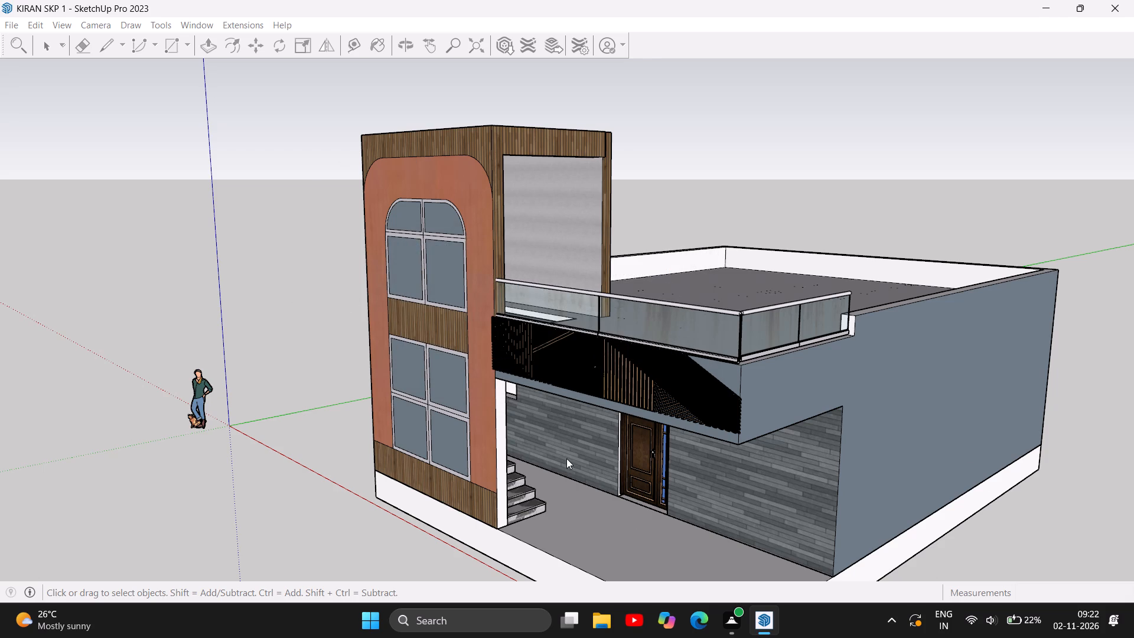
pyautogui.click(832, 446)
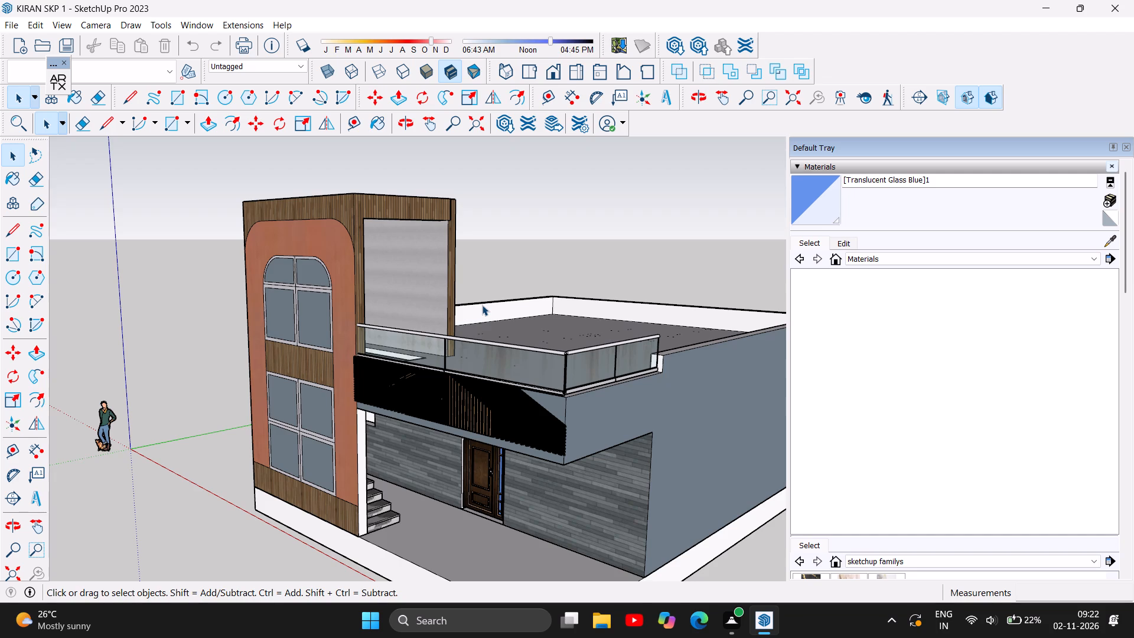
# Examine the overall house exterior, covering the window tower, roof terrace, balcony and front entrance.
pyautogui.scroll(-2, 482, 305)
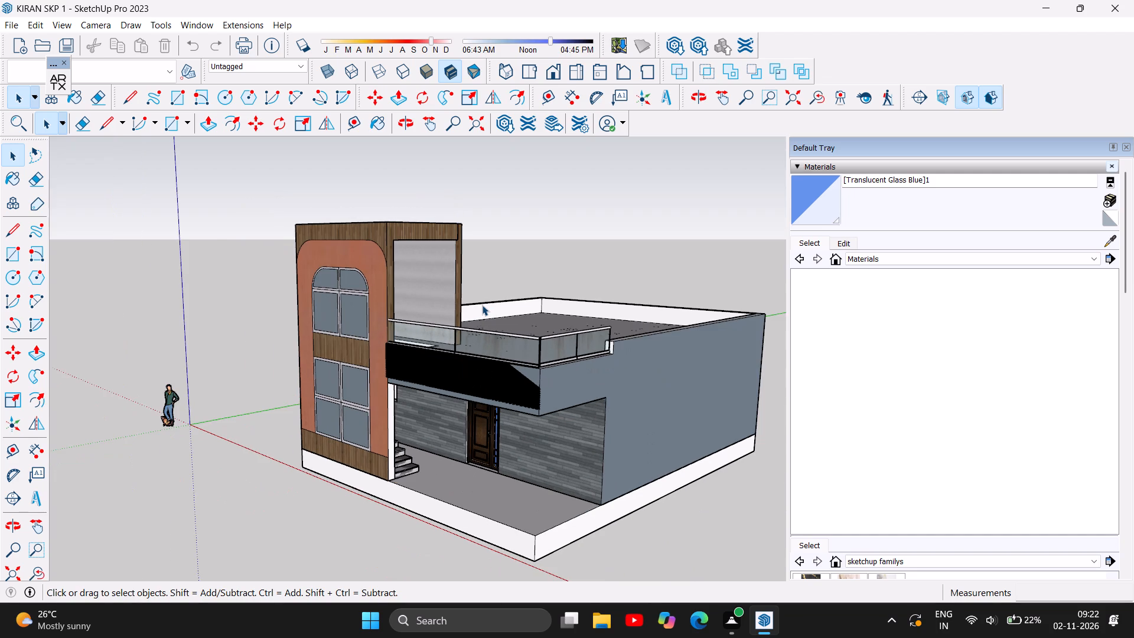
pyautogui.scroll(-2, 482, 305)
pyautogui.scroll(3, 520, 399)
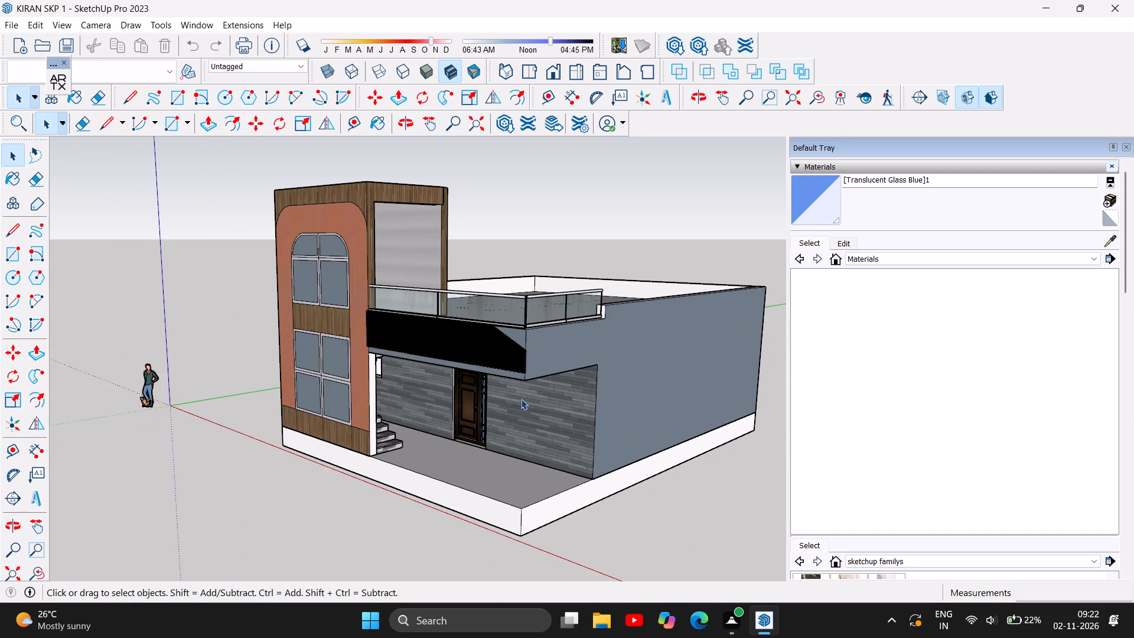
pyautogui.click(412, 121)
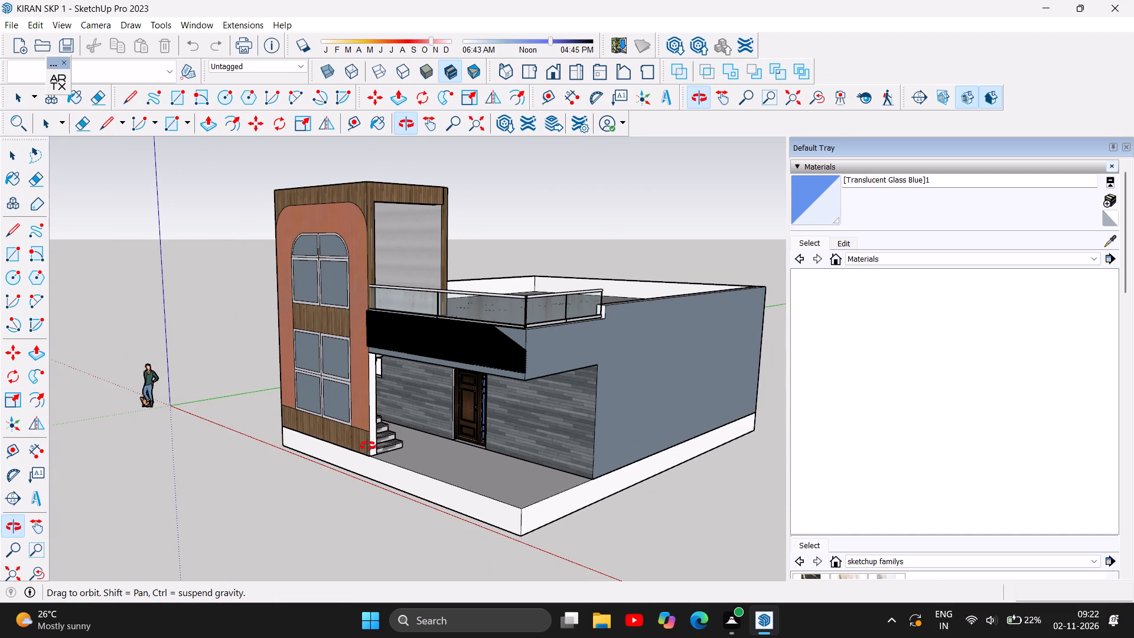
pyautogui.moveTo(357, 450); pyautogui.dragTo(610, 522)
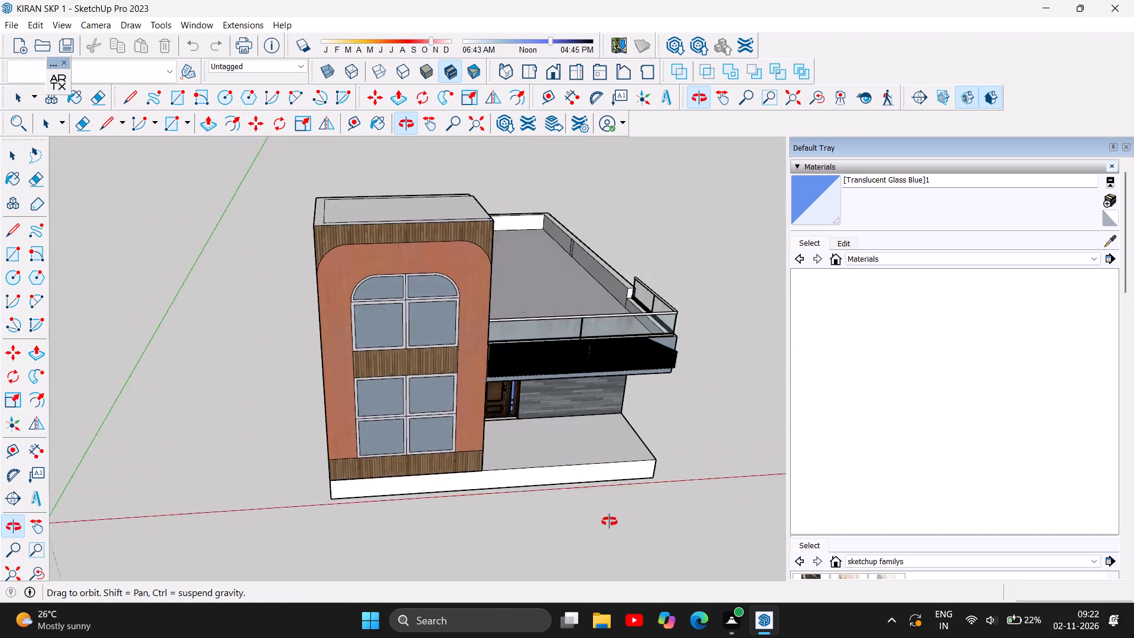
pyautogui.moveTo(610, 522); pyautogui.dragTo(575, 493)
pyautogui.scroll(1, 628, 340)
pyautogui.scroll(2, 686, 406)
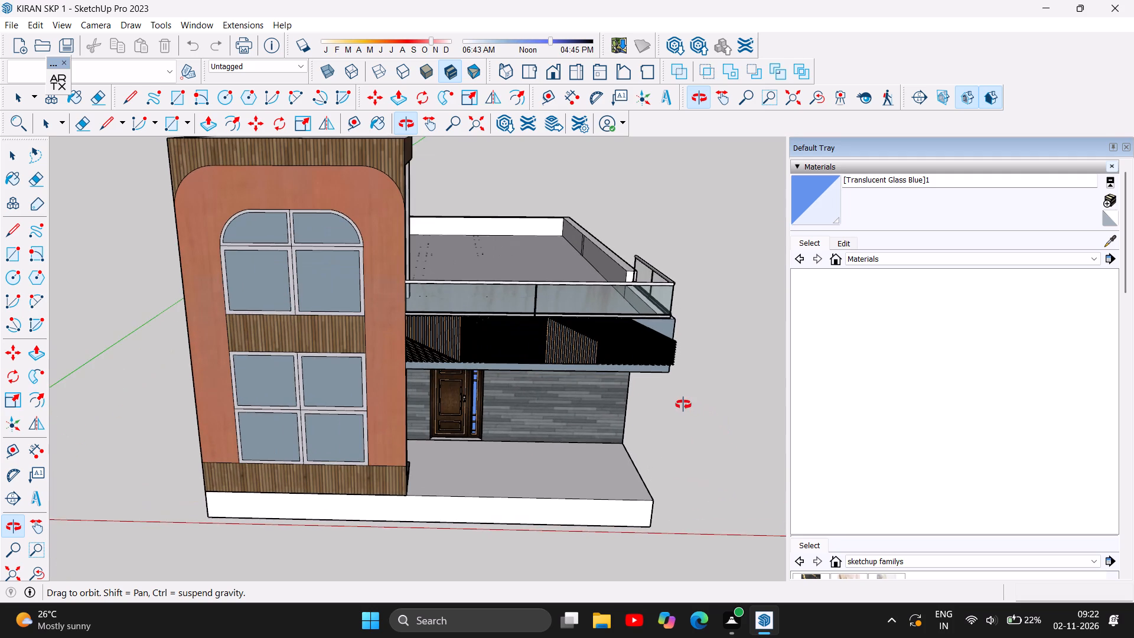
pyautogui.scroll(2, 636, 348)
pyautogui.scroll(2, 696, 380)
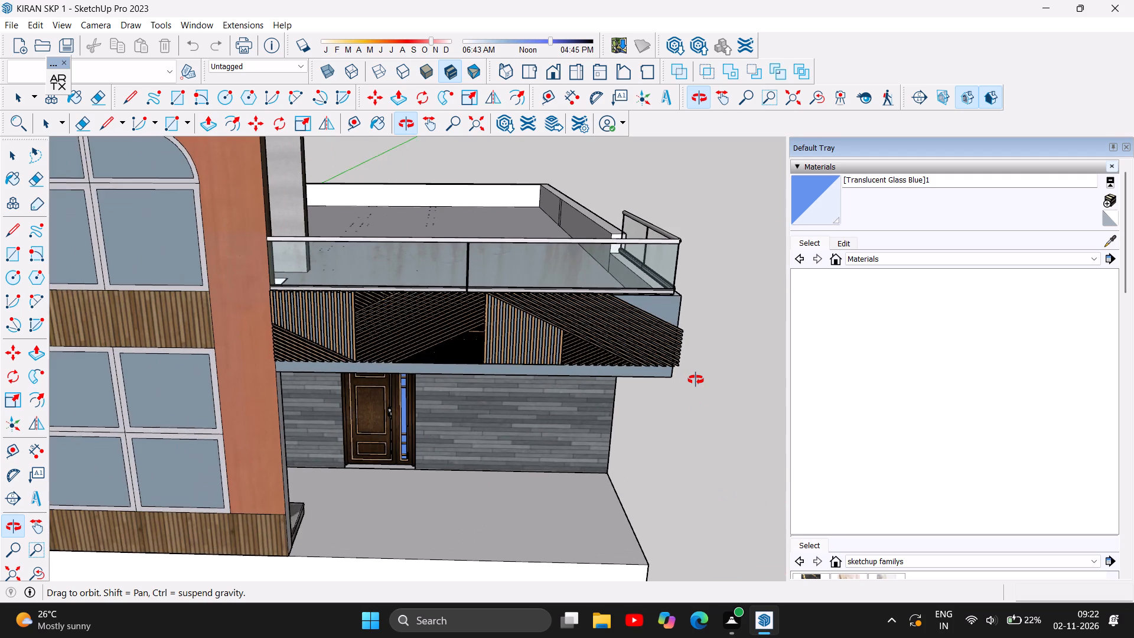
pyautogui.scroll(4, 710, 375)
# Examine the front facade around the stone-clad entrance wall and the overhanging balcony from several angles.
pyautogui.moveTo(702, 435); pyautogui.dragTo(657, 396)
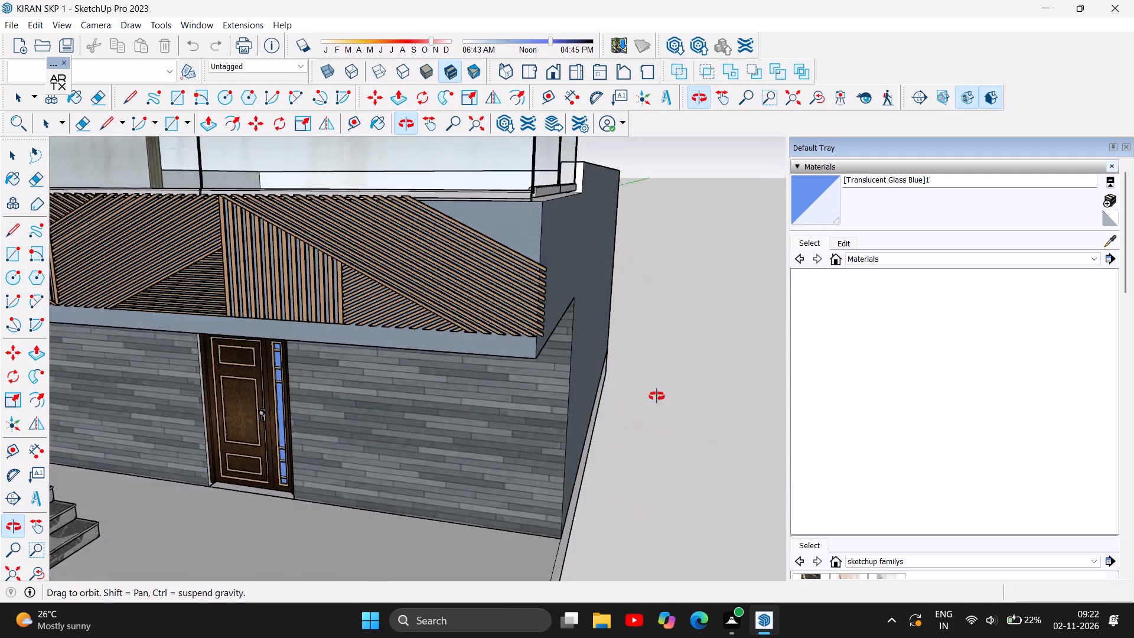
pyautogui.moveTo(657, 396); pyautogui.dragTo(785, 383)
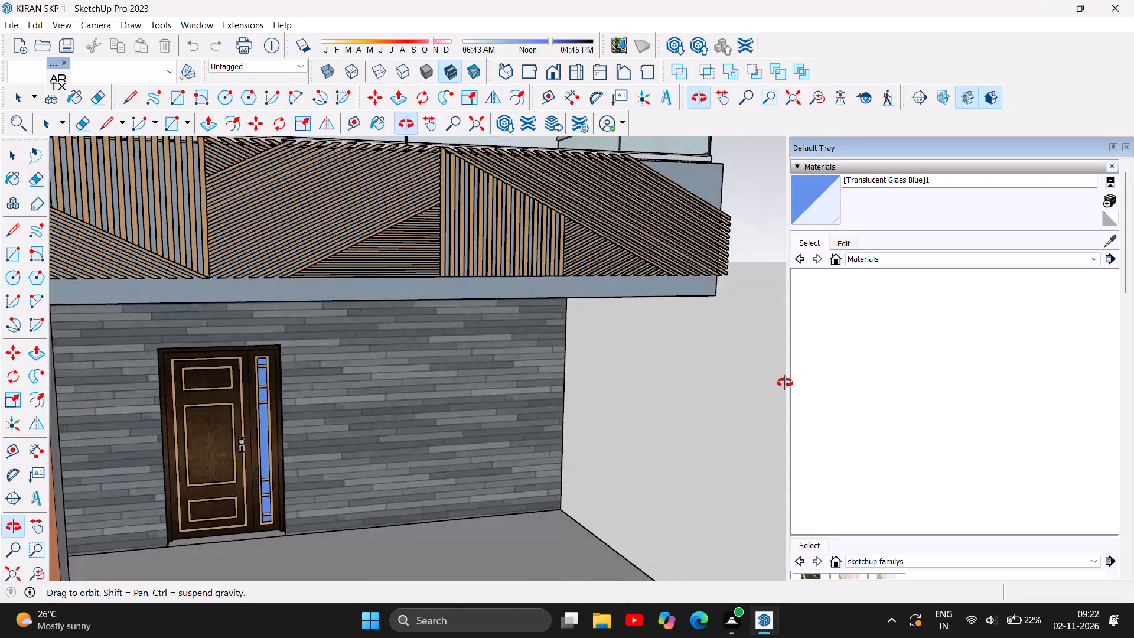
pyautogui.moveTo(785, 383); pyautogui.dragTo(470, 395)
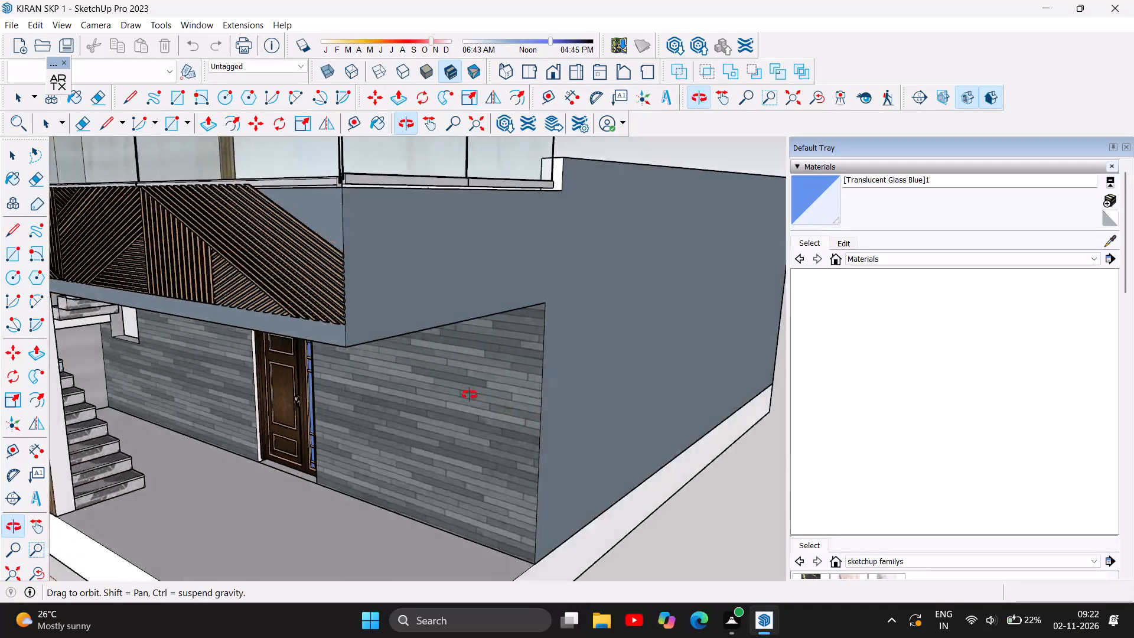
pyautogui.moveTo(470, 395); pyautogui.dragTo(684, 325)
pyautogui.moveTo(145, 178); pyautogui.dragTo(294, 227)
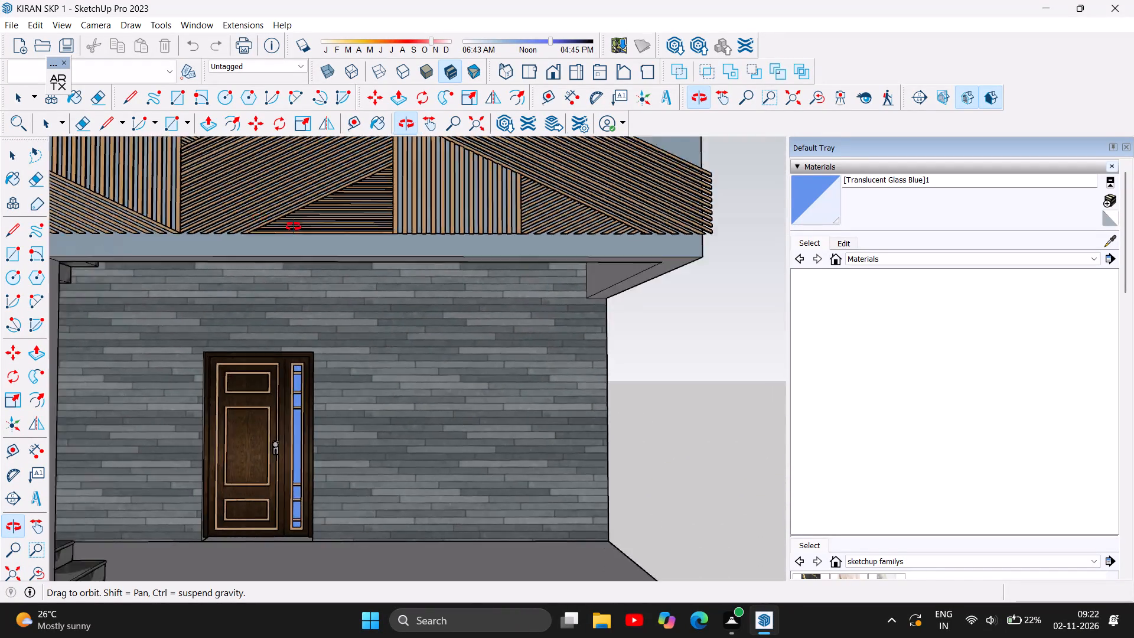
pyautogui.moveTo(294, 227); pyautogui.dragTo(161, 248)
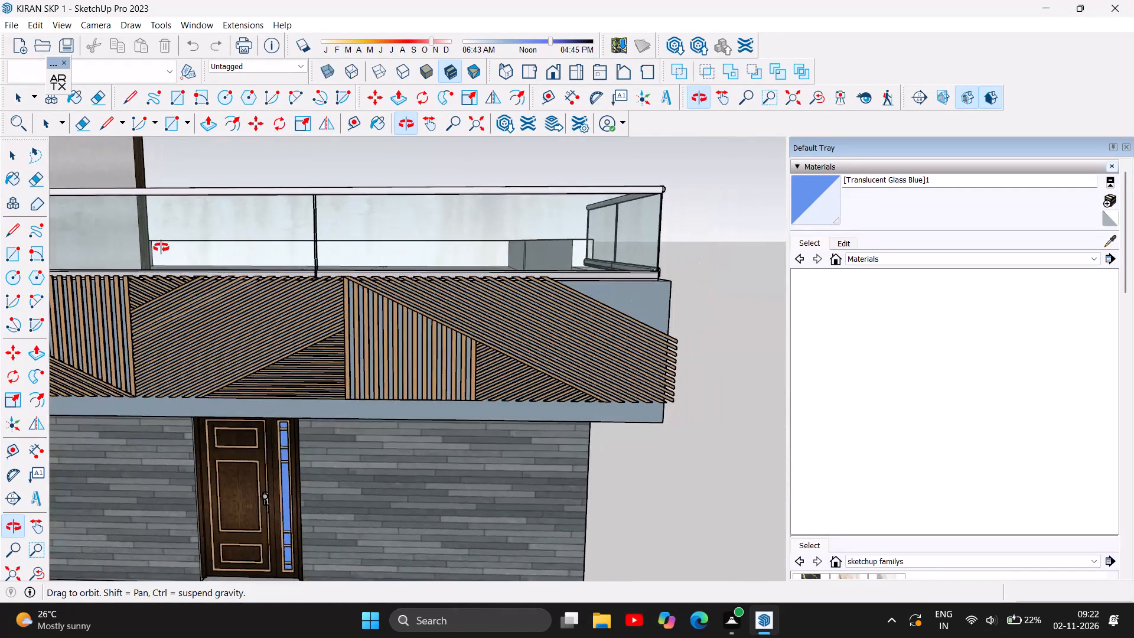
pyautogui.moveTo(161, 248); pyautogui.dragTo(156, 216)
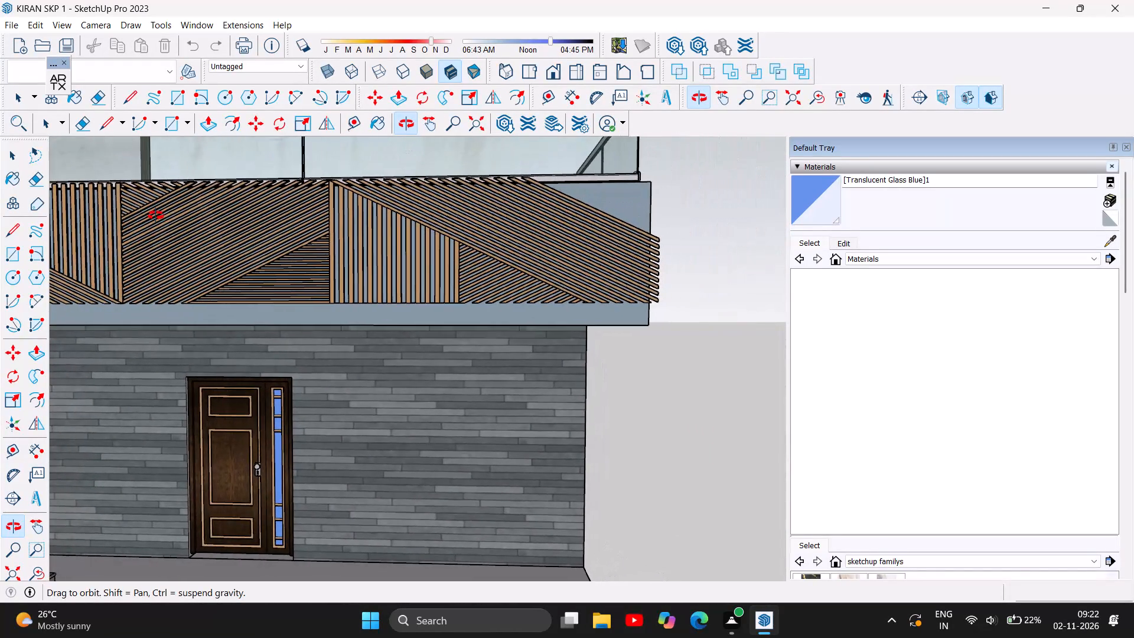
pyautogui.moveTo(156, 216); pyautogui.dragTo(242, 201)
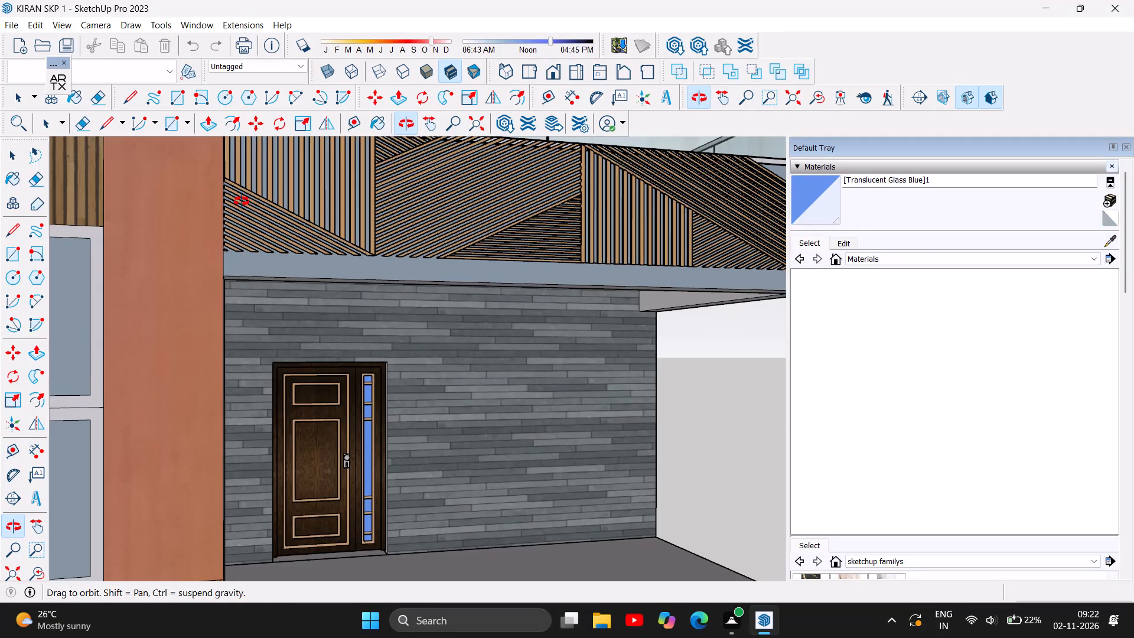
pyautogui.moveTo(242, 201); pyautogui.dragTo(145, 221)
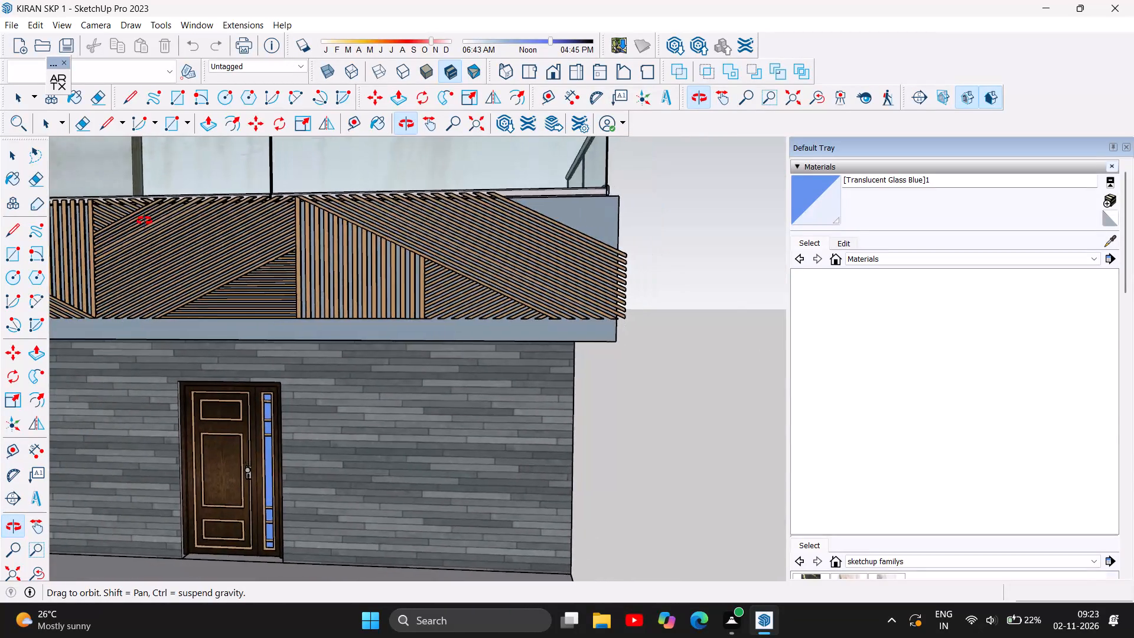
pyautogui.moveTo(145, 221); pyautogui.dragTo(211, 245)
# Inspect the balcony's wooden slat cladding and glass railing up close from different angles.
pyautogui.scroll(1, 347, 214)
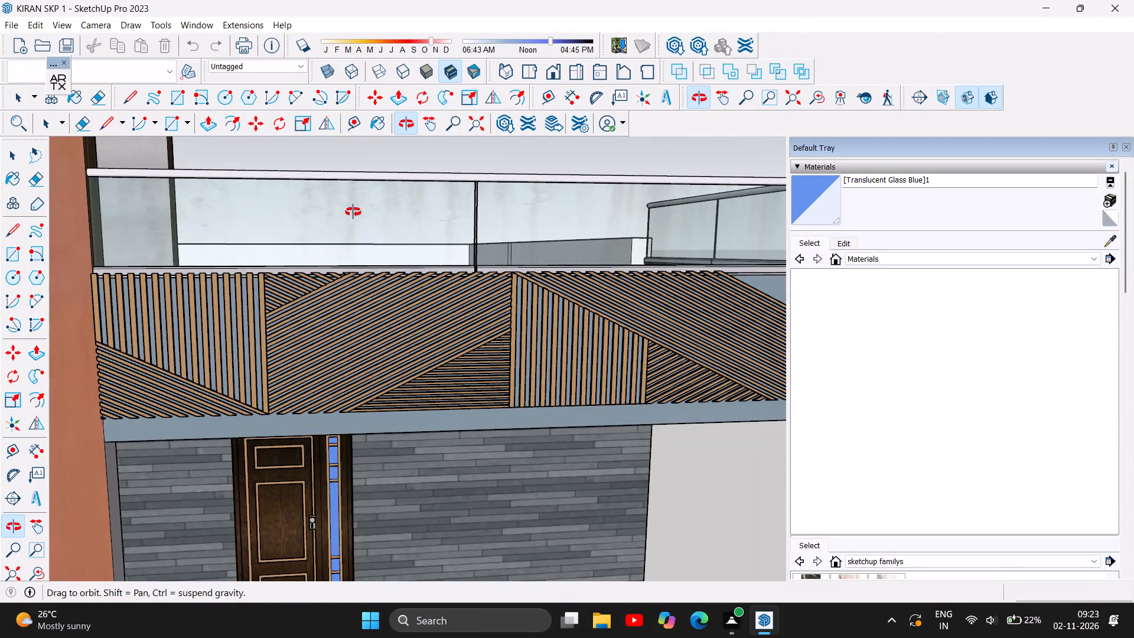
pyautogui.scroll(2, 481, 197)
pyautogui.scroll(1, 120, 239)
pyautogui.scroll(1, 234, 246)
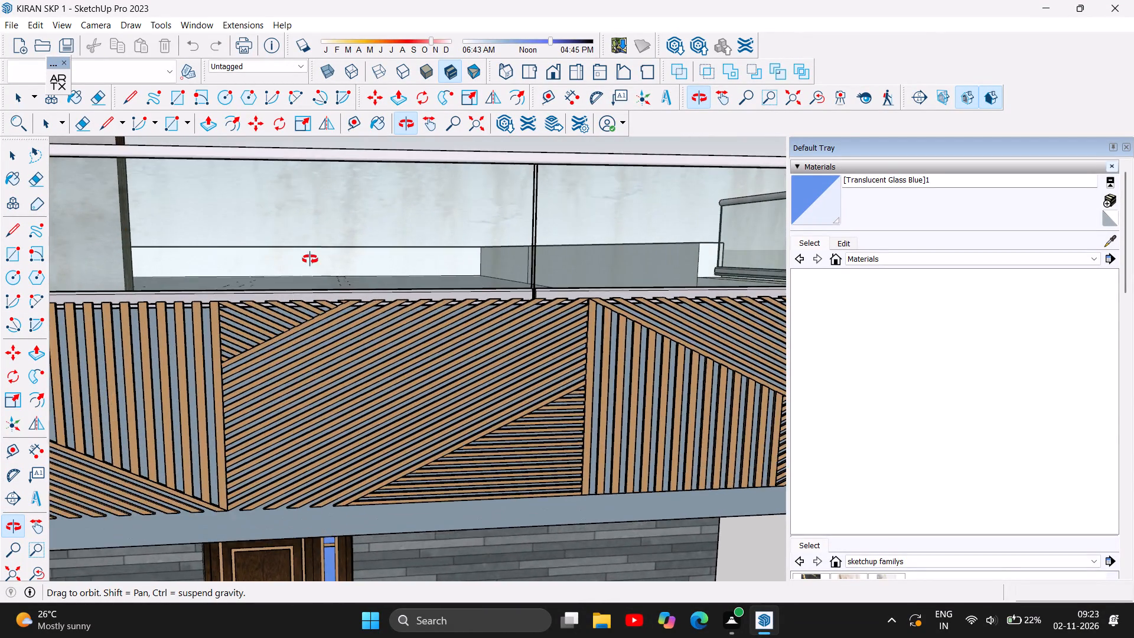
pyautogui.scroll(2, 310, 259)
pyautogui.moveTo(296, 376); pyautogui.dragTo(532, 430)
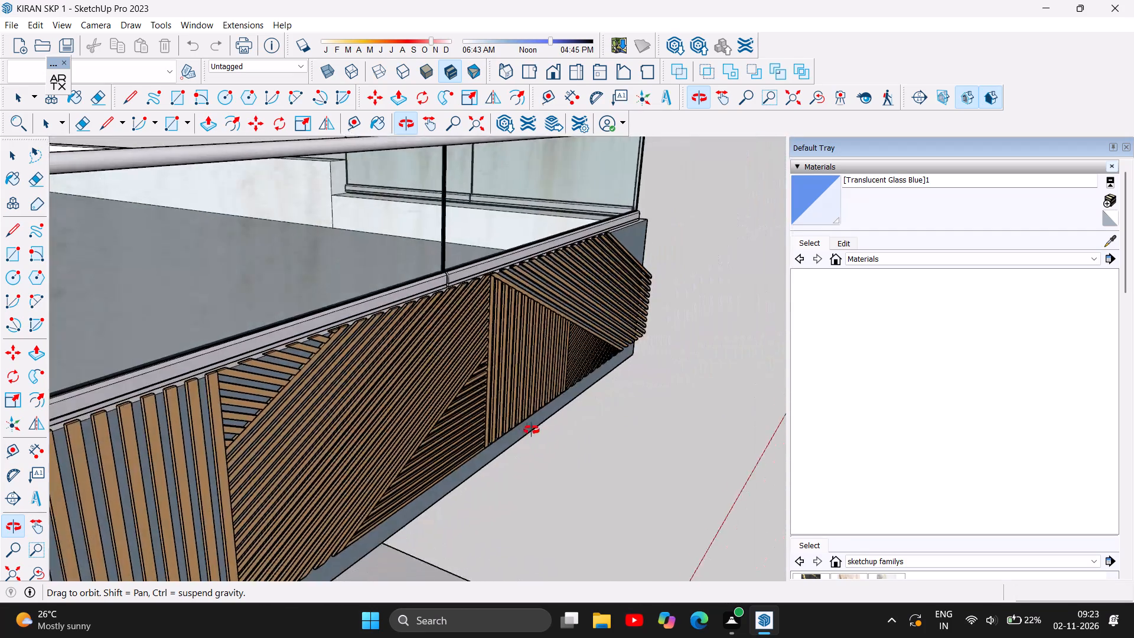
pyautogui.moveTo(532, 430); pyautogui.dragTo(242, 311)
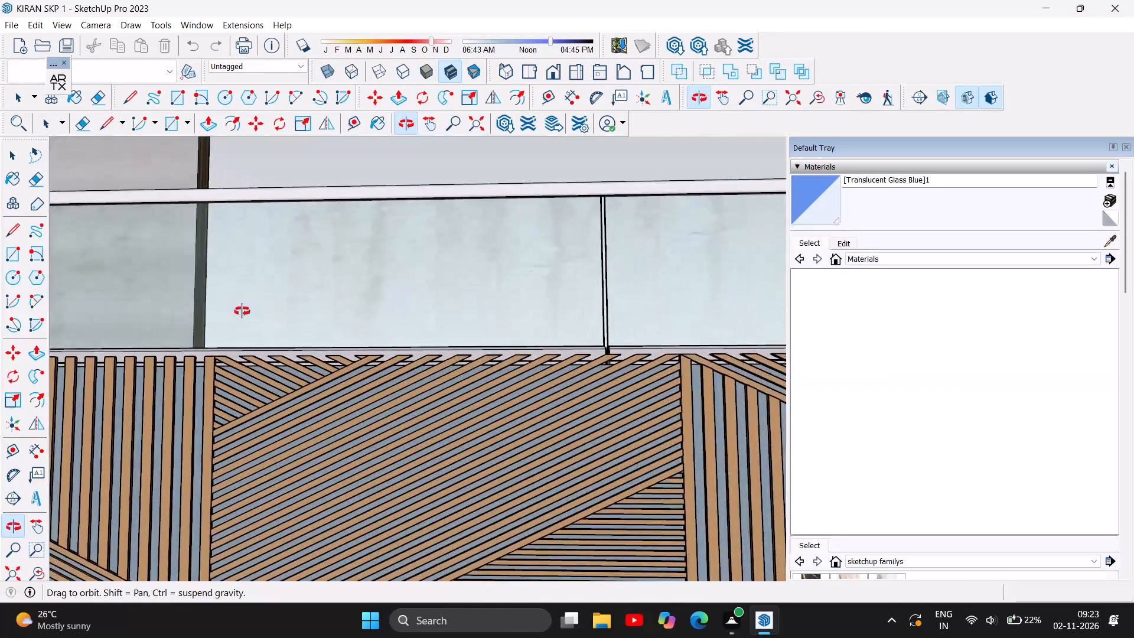
pyautogui.moveTo(242, 311); pyautogui.dragTo(9, 463)
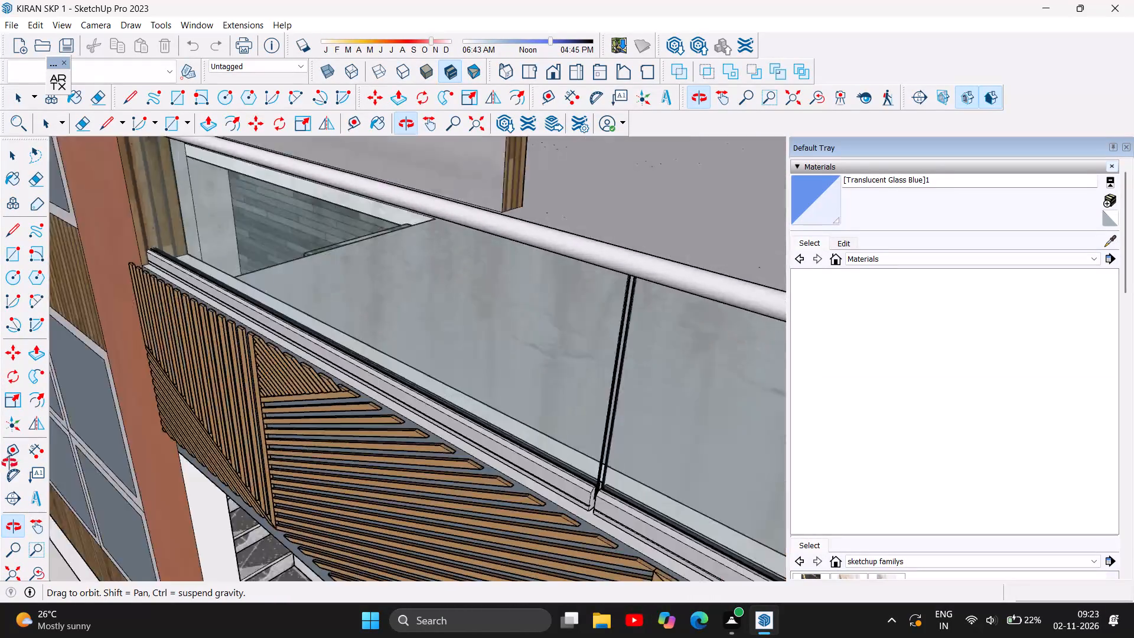
pyautogui.moveTo(9, 463); pyautogui.dragTo(422, 327)
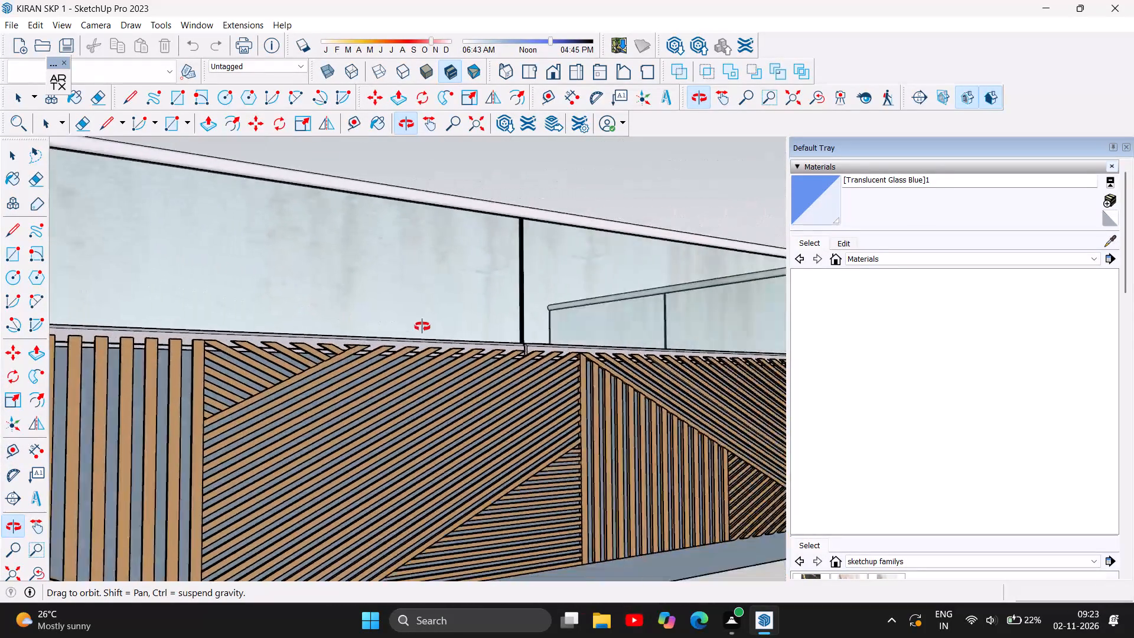
pyautogui.moveTo(422, 327); pyautogui.dragTo(307, 379)
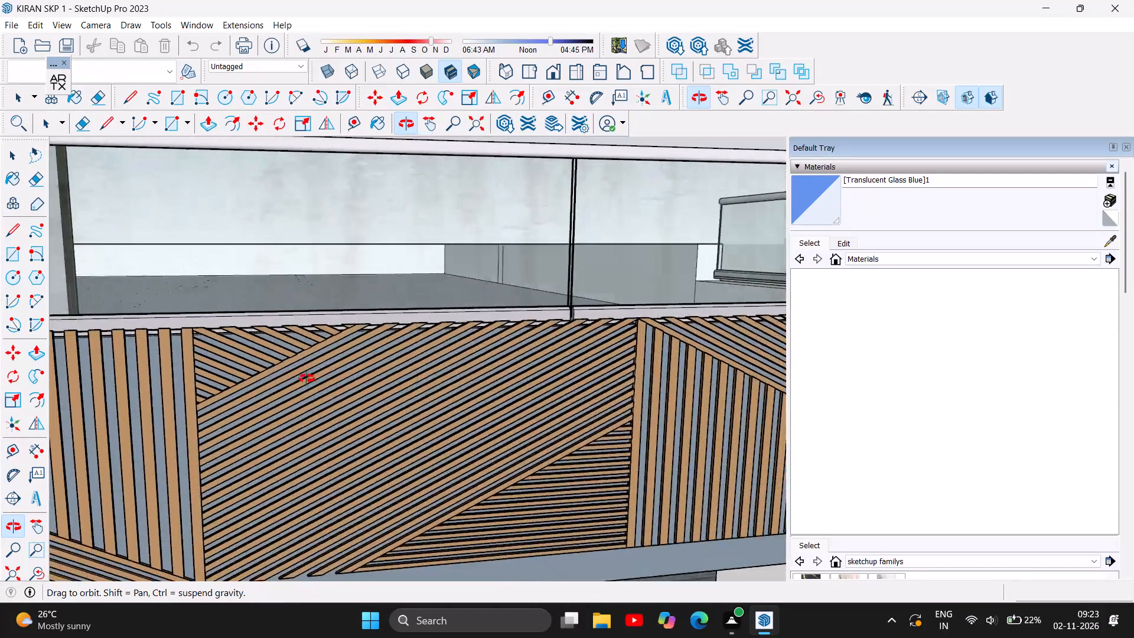
pyautogui.moveTo(307, 379); pyautogui.dragTo(309, 380)
pyautogui.moveTo(256, 353); pyautogui.dragTo(246, 349)
pyautogui.scroll(-7, 434, 329)
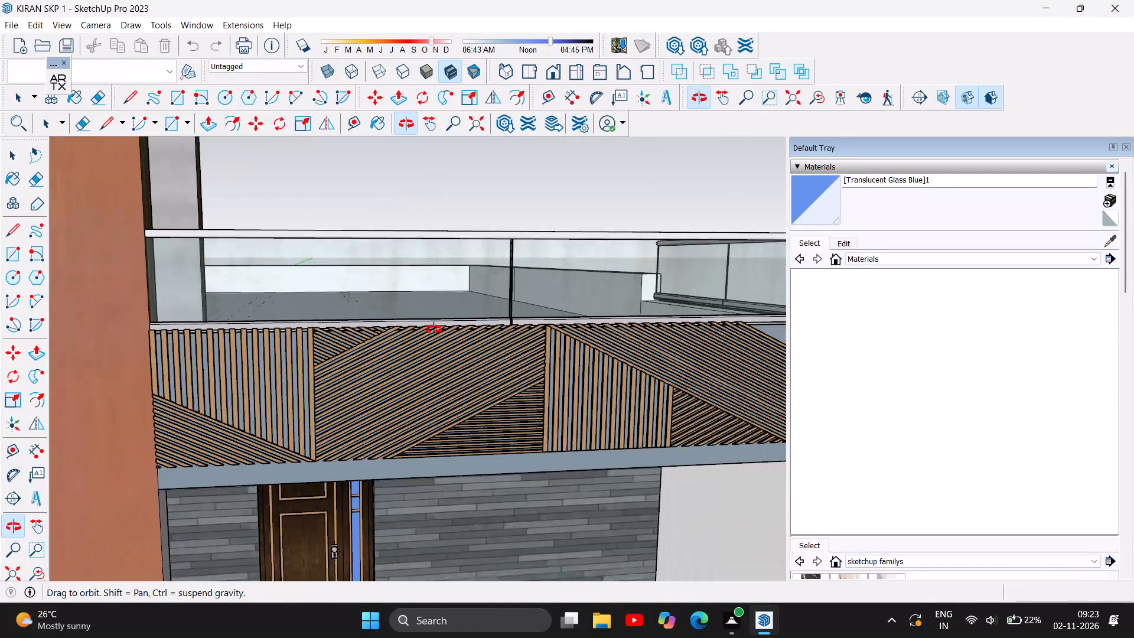
pyautogui.scroll(-5, 434, 330)
# Inspect the entrance door in the stone-clad wall, including its handle and blue glass sidelight.
pyautogui.scroll(3, 408, 567)
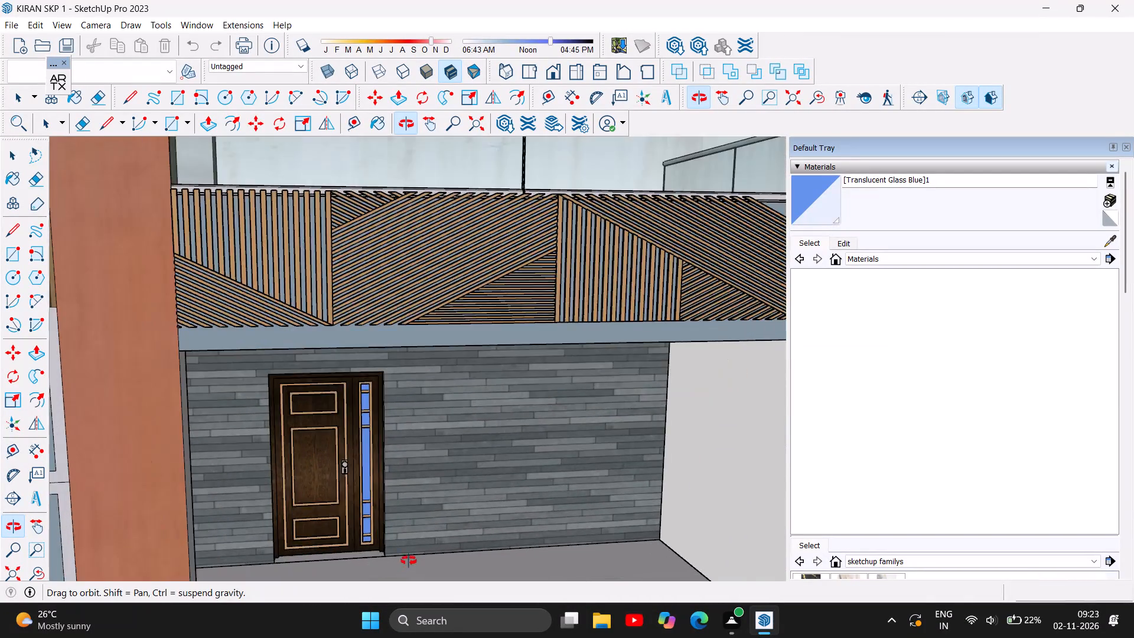
pyautogui.scroll(2, 409, 561)
pyautogui.scroll(3, 327, 475)
pyautogui.moveTo(431, 490); pyautogui.dragTo(375, 425)
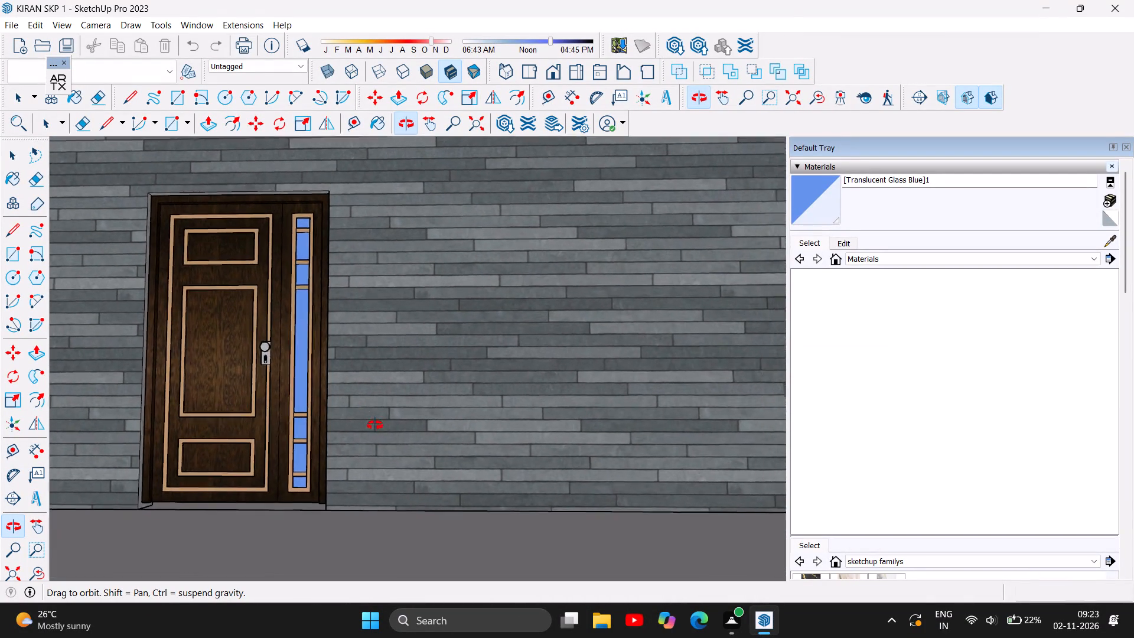
pyautogui.moveTo(375, 425); pyautogui.dragTo(417, 486)
pyautogui.scroll(2, 296, 451)
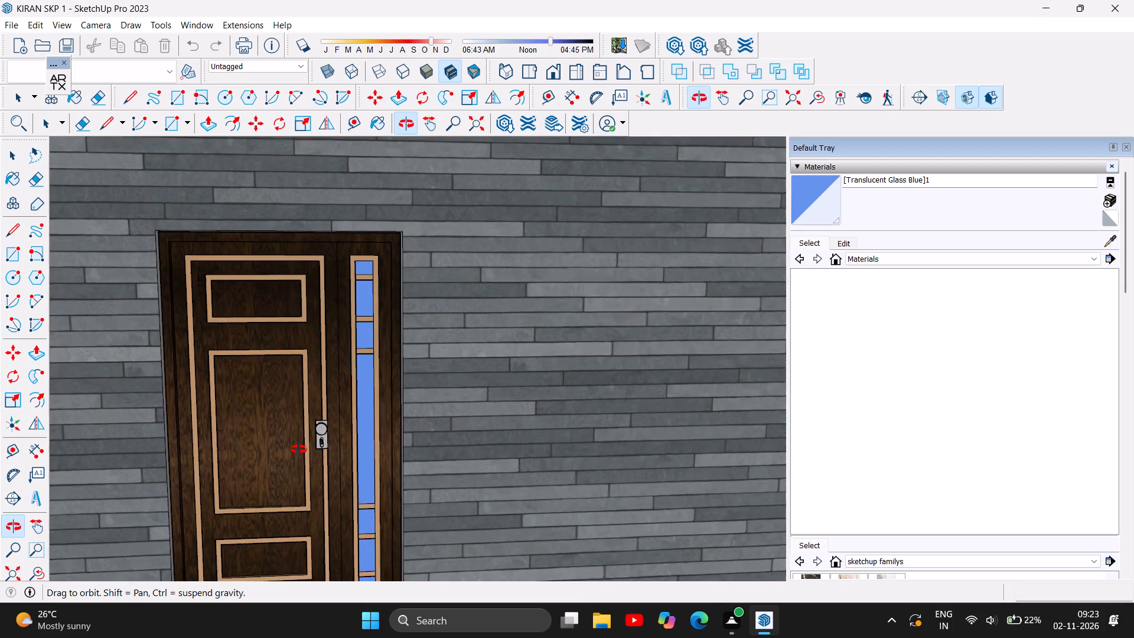
pyautogui.scroll(1, 299, 450)
pyautogui.scroll(2, 364, 321)
pyautogui.scroll(5, 420, 357)
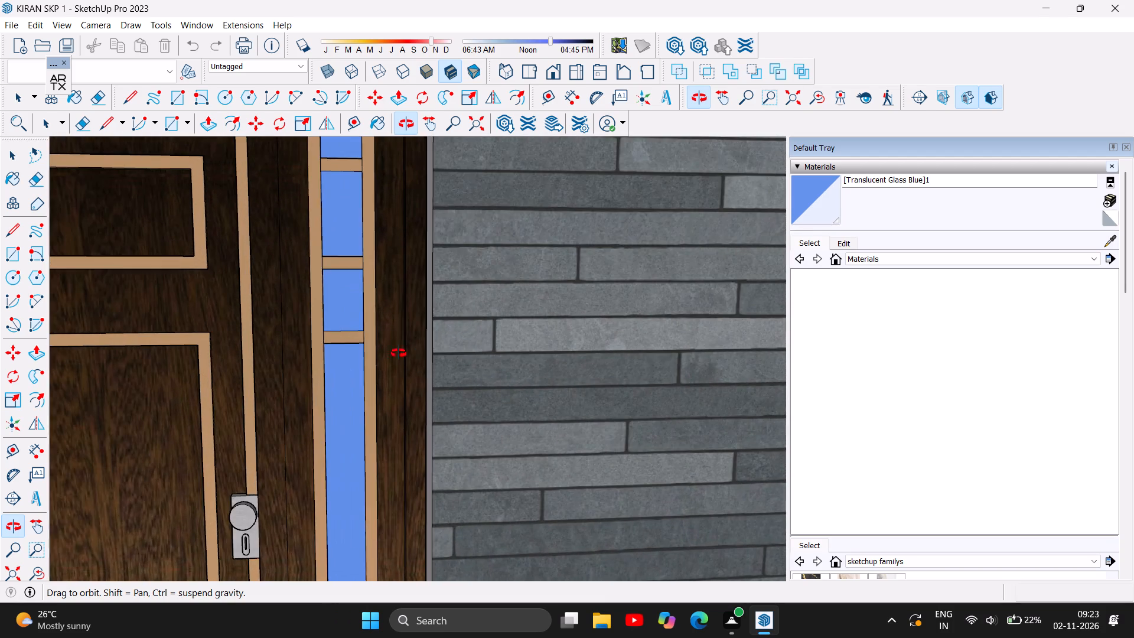
pyautogui.moveTo(374, 354); pyautogui.dragTo(404, 382)
pyautogui.click(404, 382)
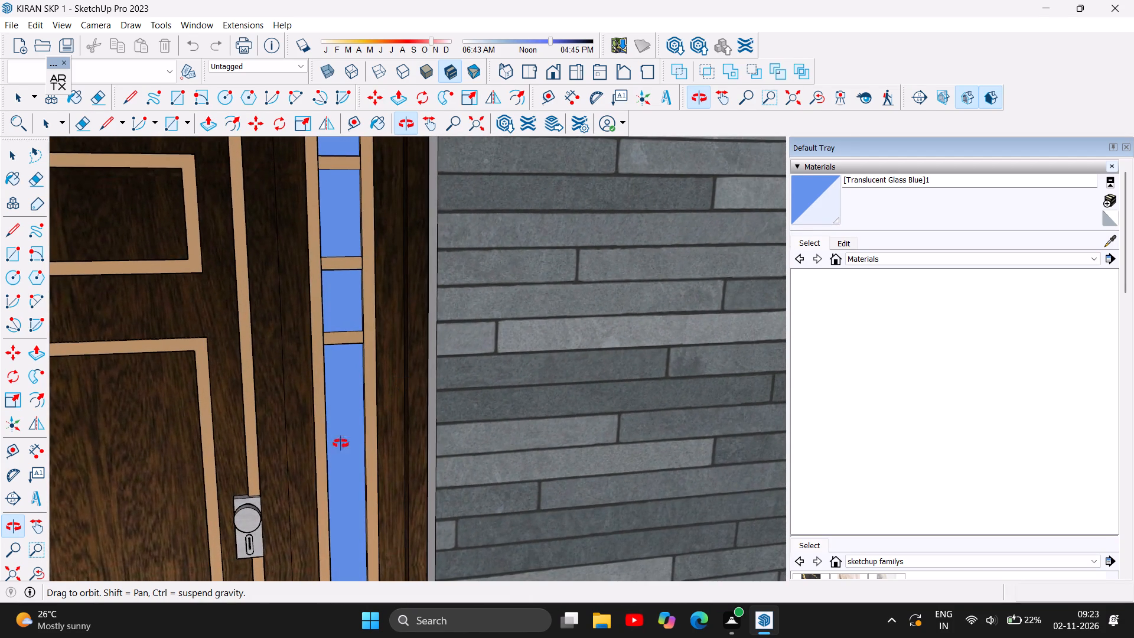
pyautogui.scroll(-4, 258, 422)
pyautogui.scroll(-2, 324, 404)
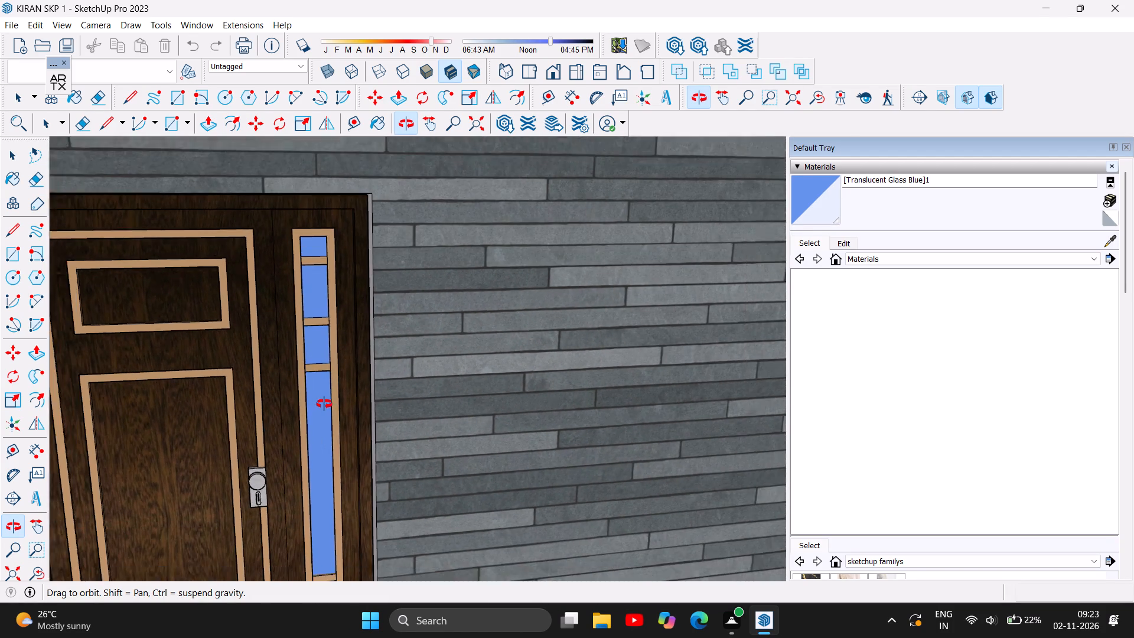
pyautogui.scroll(-8, 324, 404)
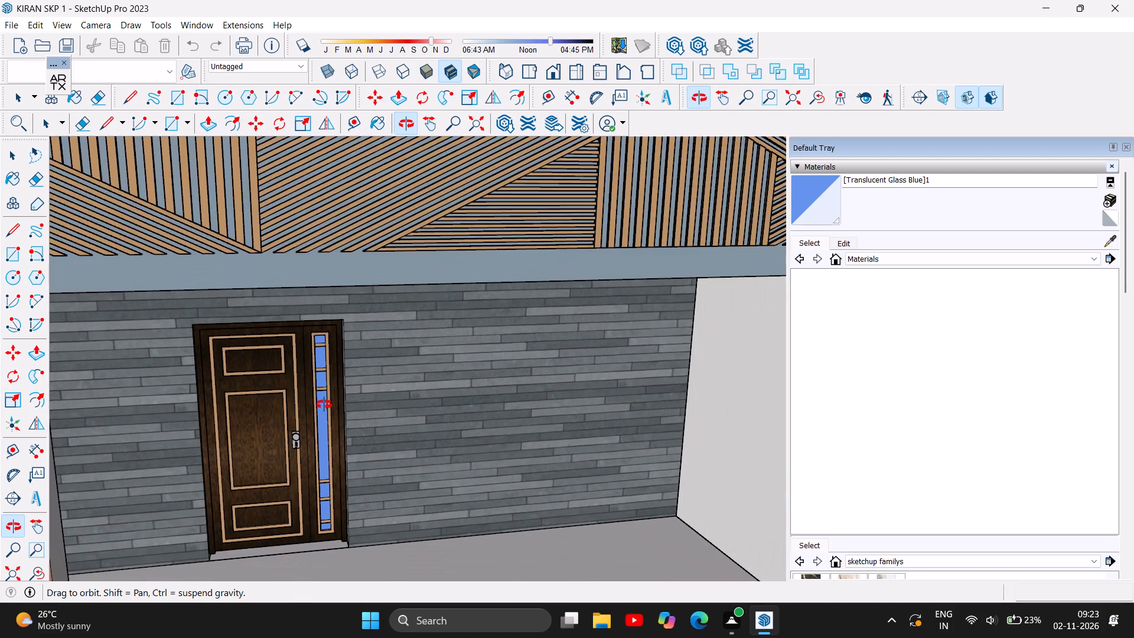
pyautogui.scroll(-5, 324, 405)
# Inspect the lower part of the entrance door, its threshold and the bottom of the glass sidelight.
pyautogui.scroll(3, 283, 477)
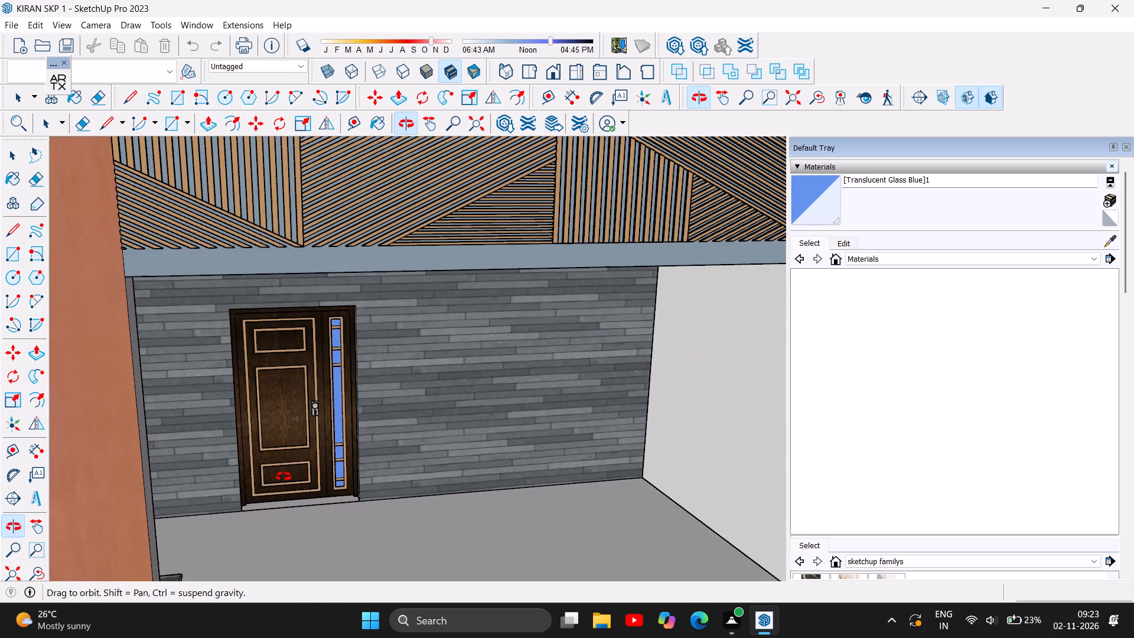
pyautogui.scroll(1, 283, 477)
pyautogui.scroll(4, 337, 517)
pyautogui.scroll(3, 274, 504)
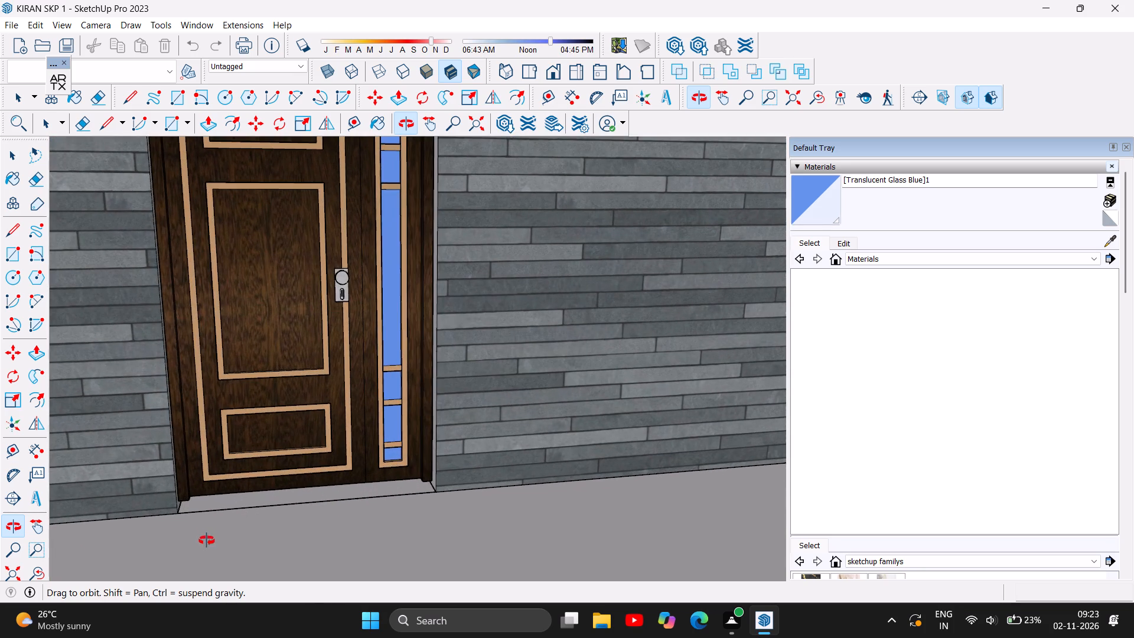
pyautogui.moveTo(240, 519); pyautogui.dragTo(158, 479)
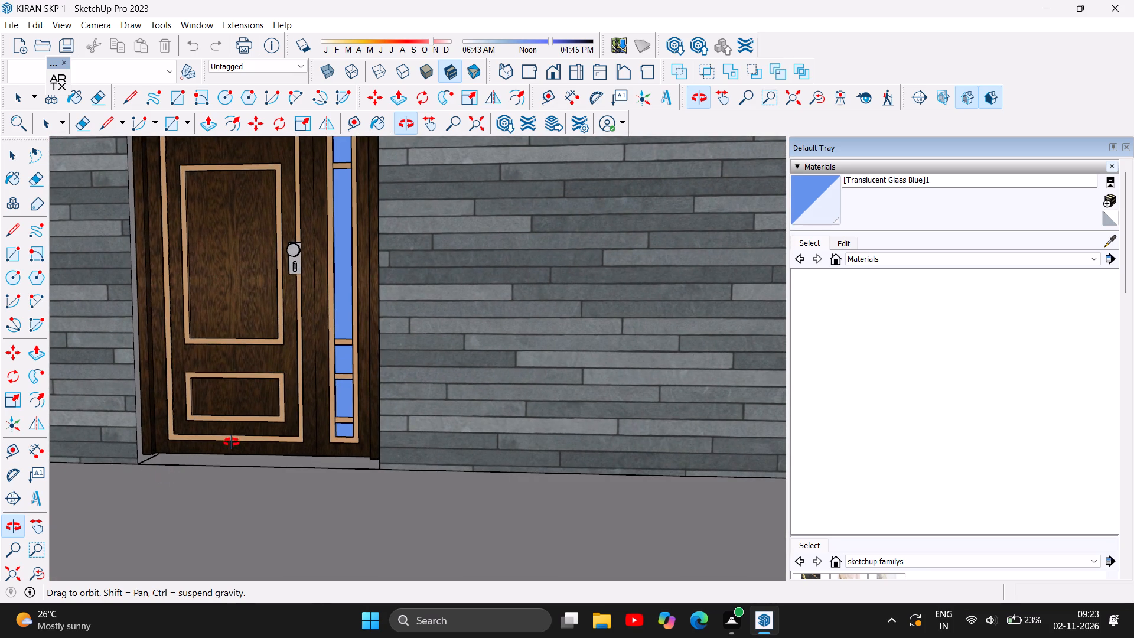
pyautogui.scroll(3, 235, 441)
pyautogui.scroll(2, 308, 494)
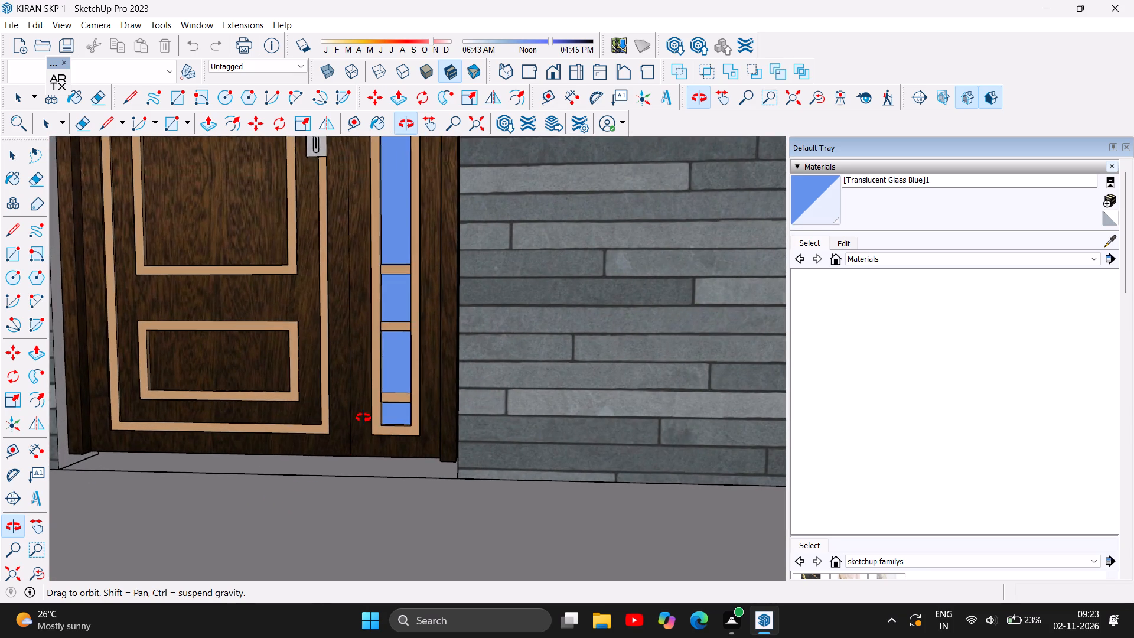
# Inspect the bottom corner of the entrance door frame, its threshold and the lower glass sidelight up close.
pyautogui.scroll(4, 363, 418)
pyautogui.scroll(3, 448, 475)
pyautogui.moveTo(452, 525); pyautogui.dragTo(478, 500)
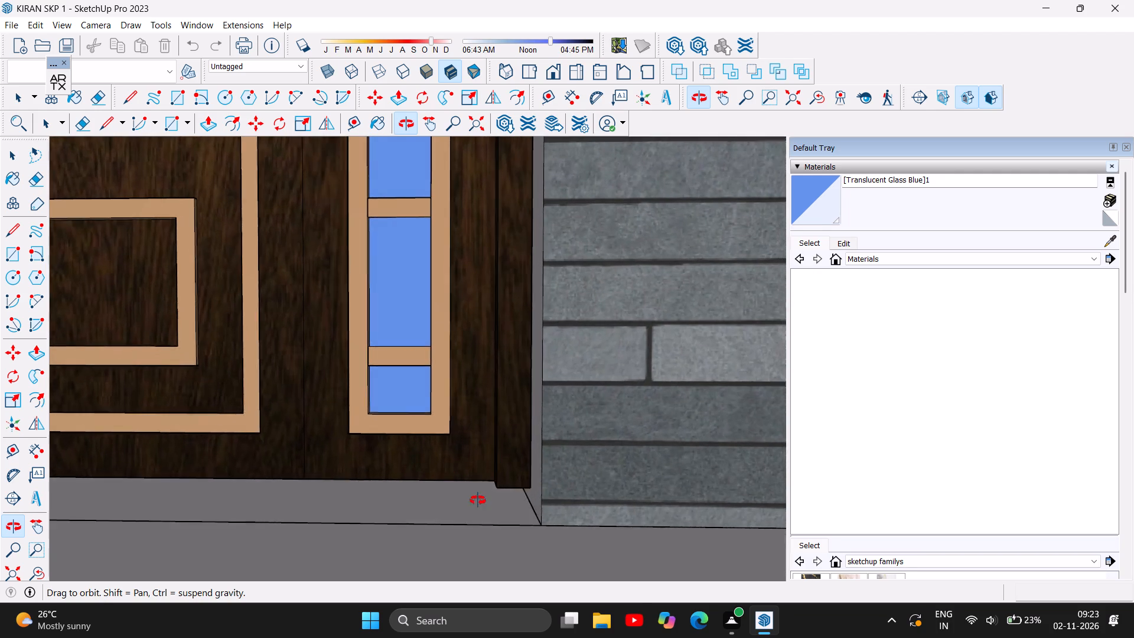
pyautogui.moveTo(478, 500); pyautogui.dragTo(455, 496)
pyautogui.scroll(-2, 455, 496)
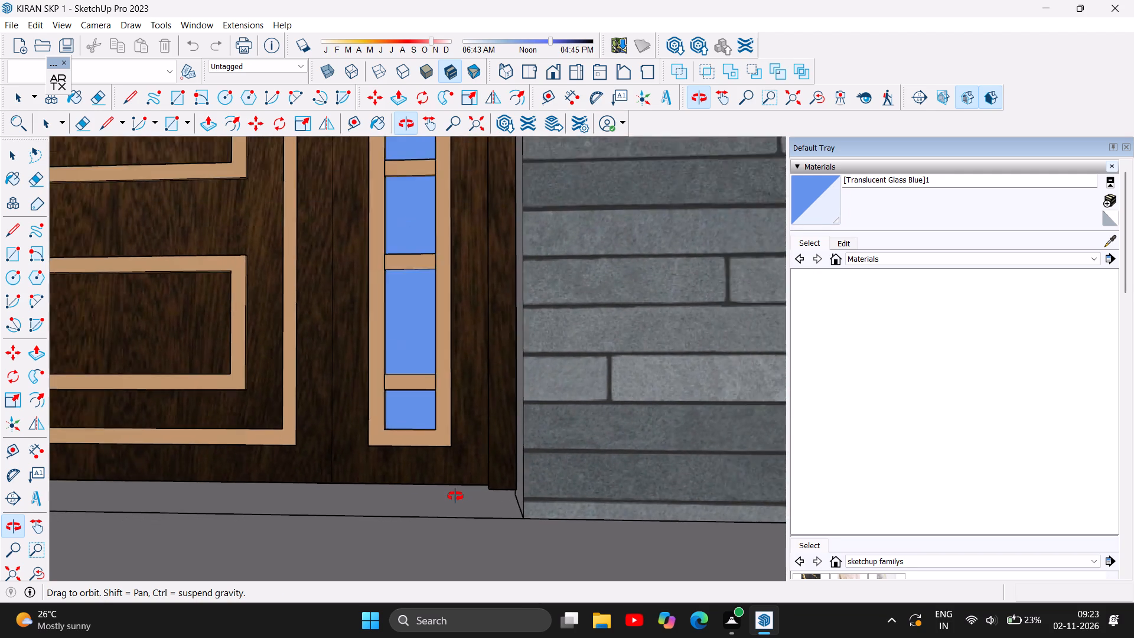
pyautogui.scroll(-9, 455, 496)
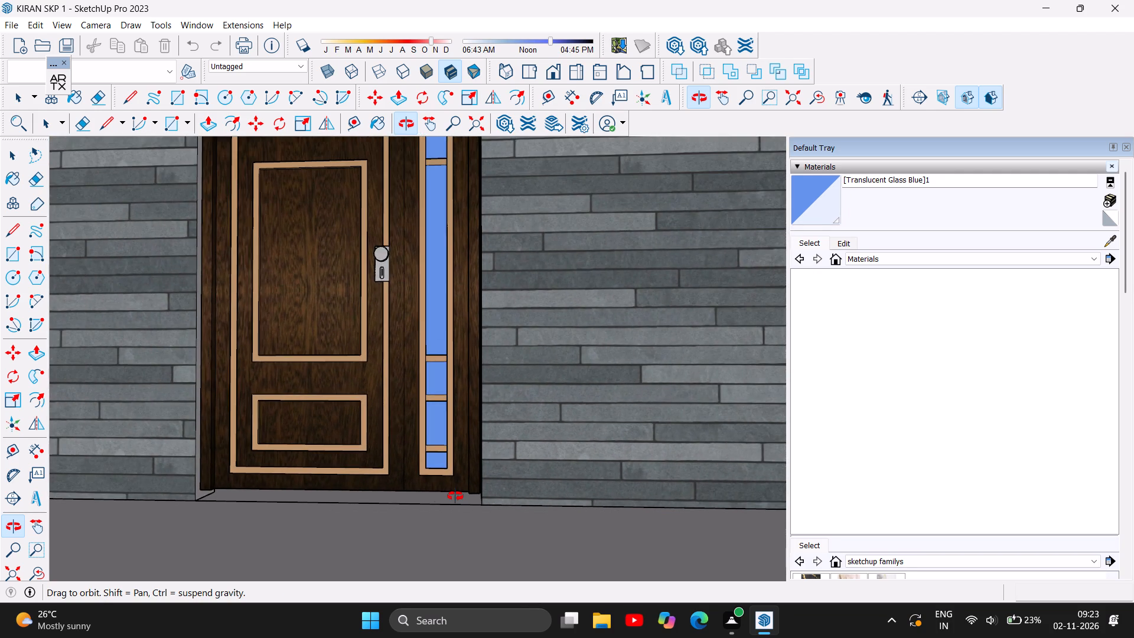
# Examine the entrance wall, overhanging balcony and side wall, ending on the whole front facade.
pyautogui.scroll(-11, 455, 496)
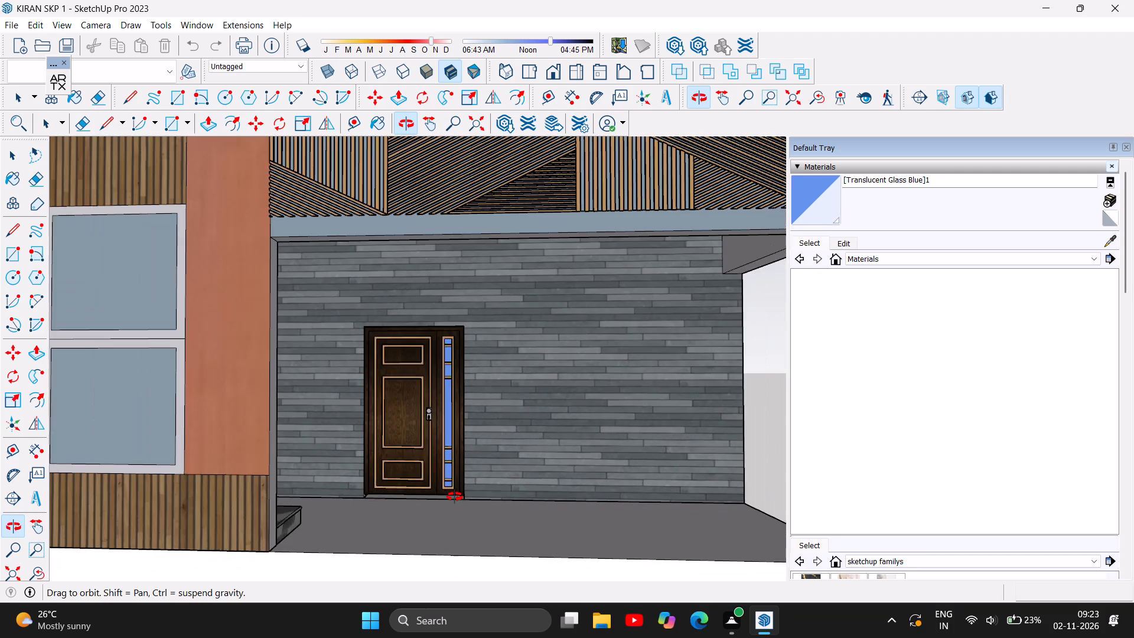
pyautogui.scroll(-4, 455, 497)
pyautogui.moveTo(521, 506); pyautogui.dragTo(288, 494)
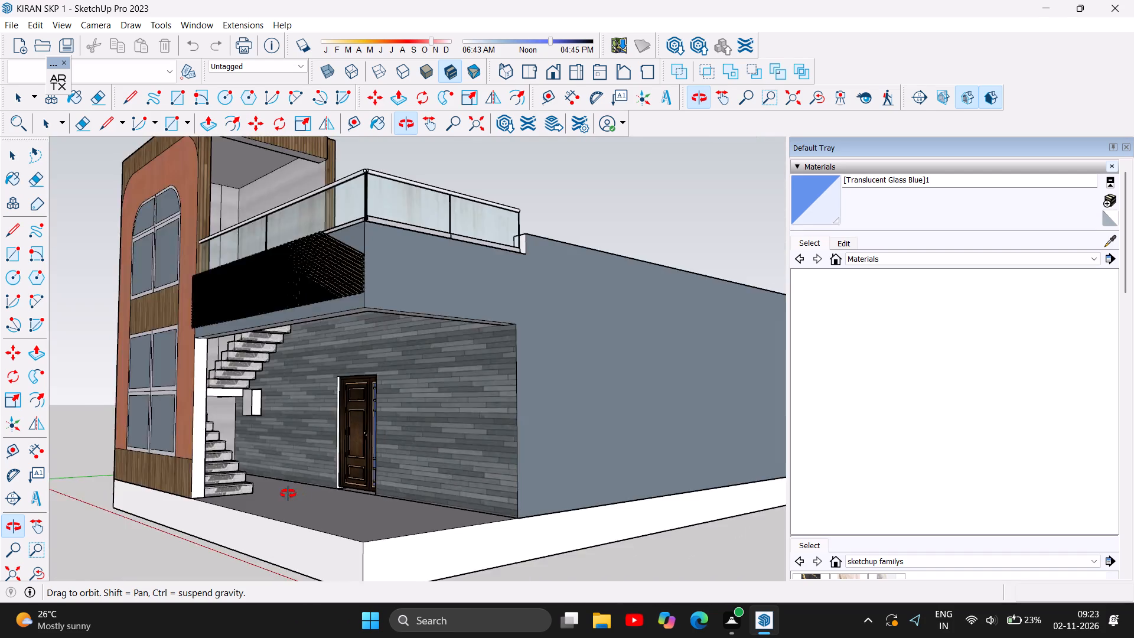
pyautogui.moveTo(288, 494); pyautogui.dragTo(530, 502)
pyautogui.scroll(-3, 530, 502)
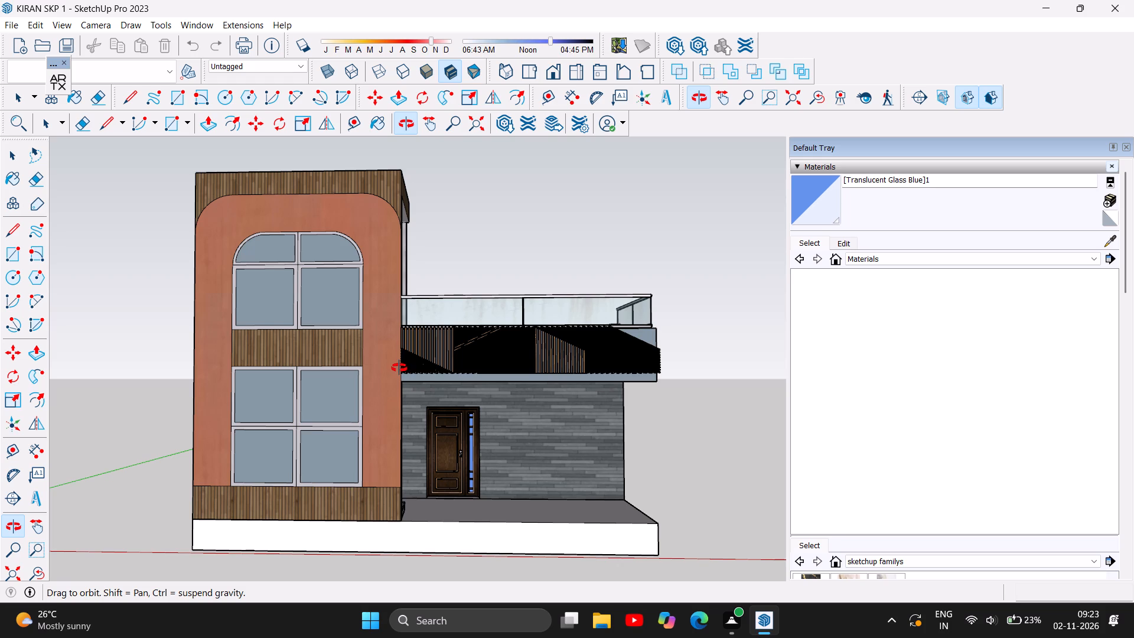
# Examine the terracotta window tower from the front, its wood-clad side and its roof.
pyautogui.scroll(3, 258, 262)
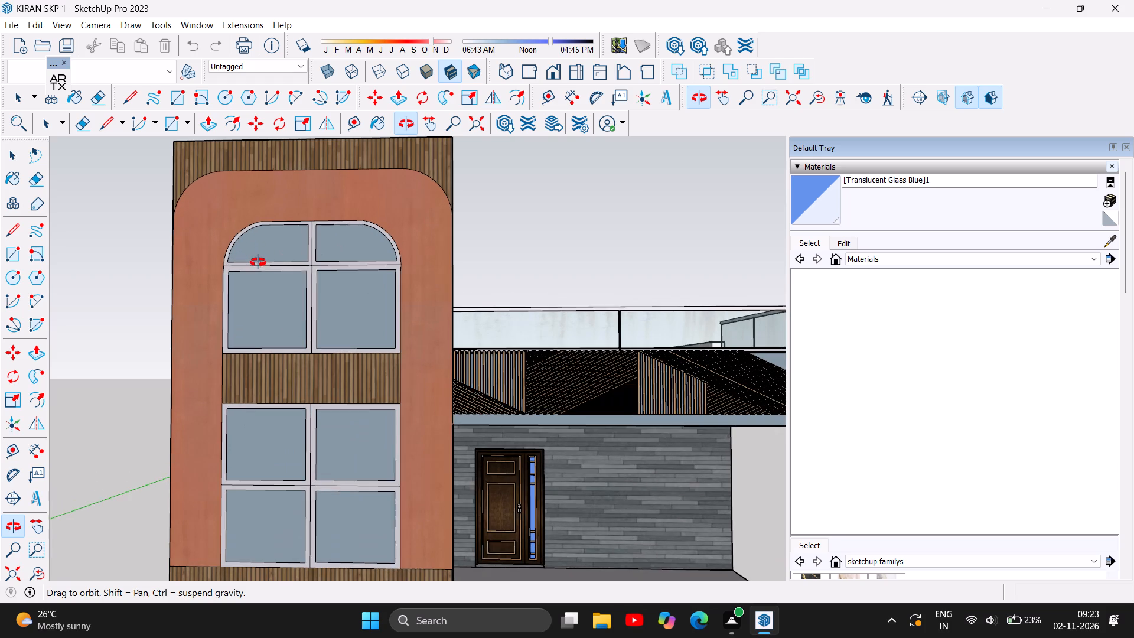
pyautogui.moveTo(267, 279); pyautogui.dragTo(576, 356)
pyautogui.moveTo(522, 361); pyautogui.dragTo(471, 351)
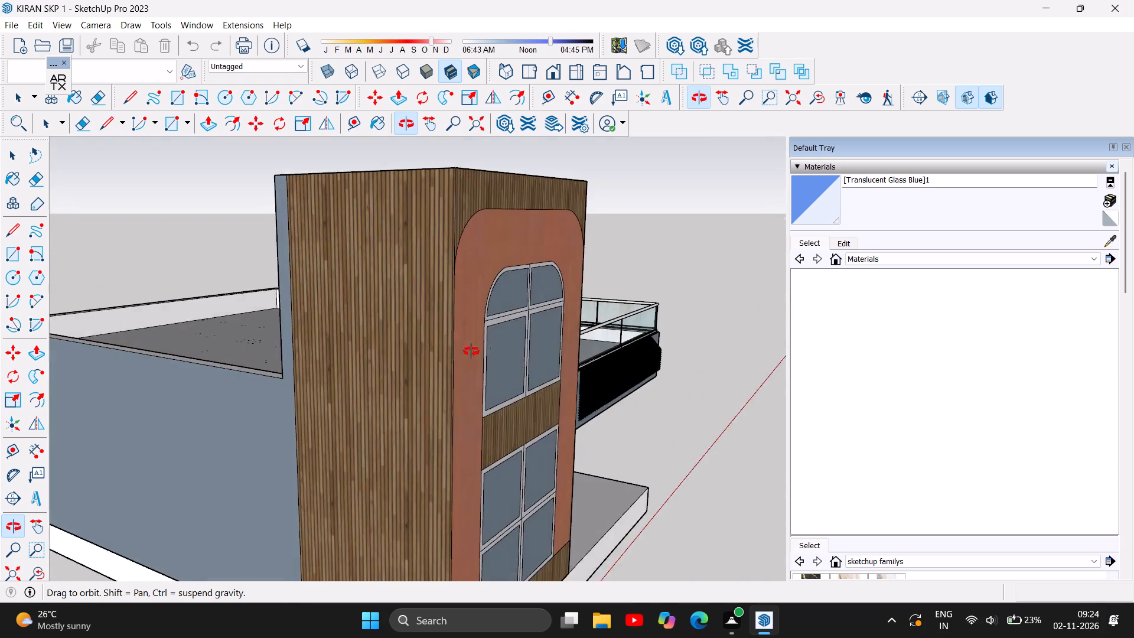
pyautogui.moveTo(471, 351); pyautogui.dragTo(545, 441)
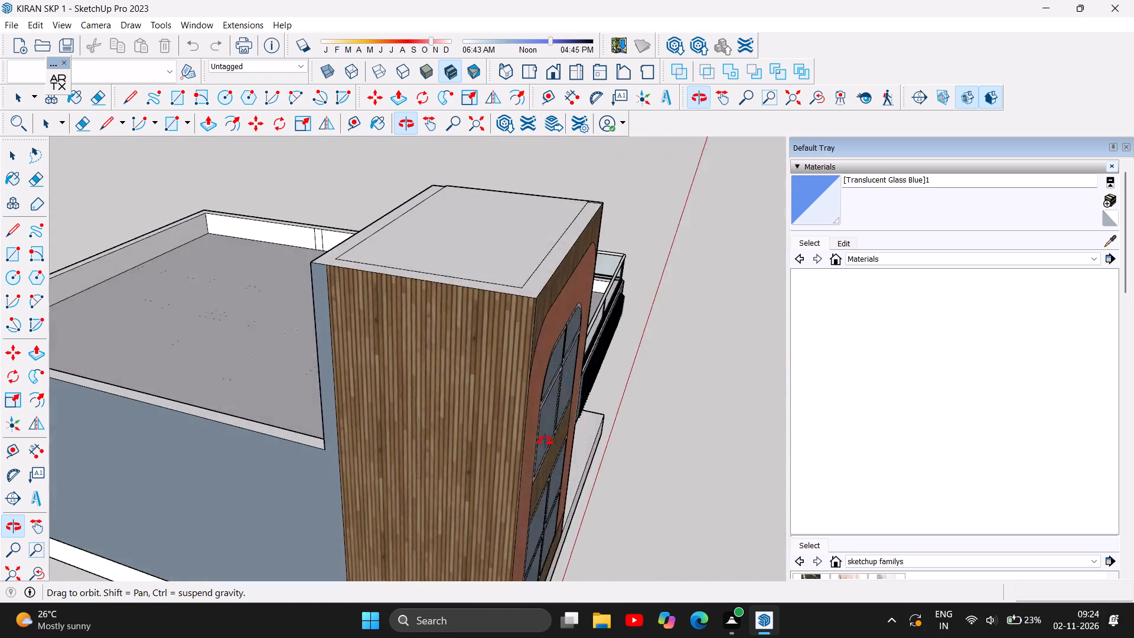
pyautogui.moveTo(545, 441); pyautogui.dragTo(114, 288)
pyautogui.scroll(4, 266, 467)
pyautogui.moveTo(219, 484); pyautogui.dragTo(220, 483)
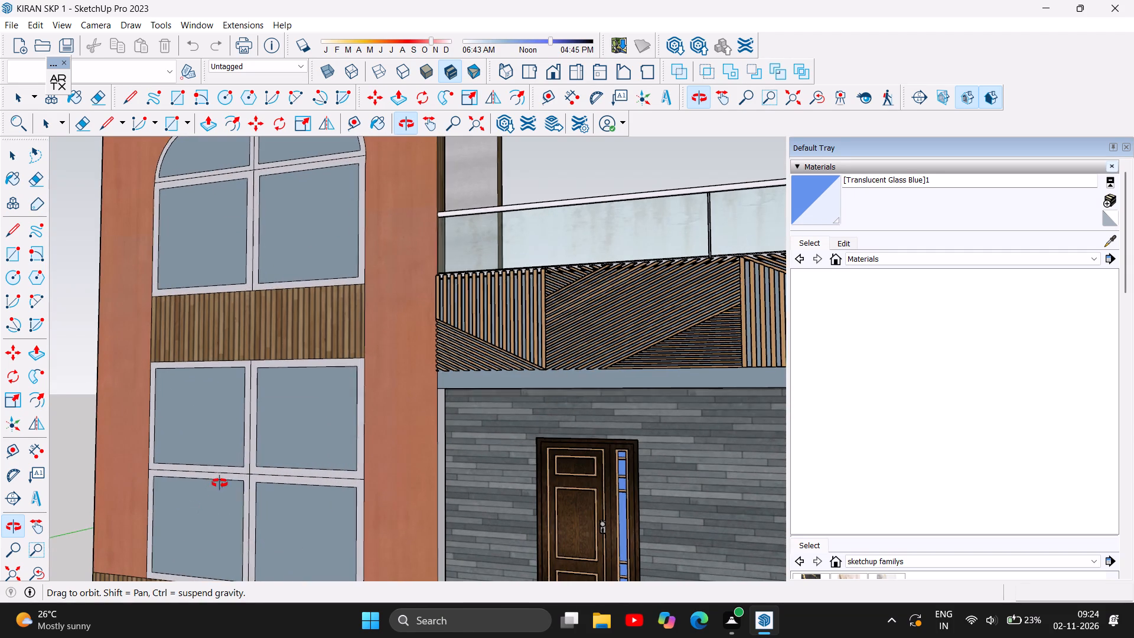
# Select the upper-left glass pane of the tower's lower window and activate Paint Bucket to choose a material for it.
pyautogui.moveTo(220, 483); pyautogui.dragTo(315, 526)
pyautogui.click(18, 159)
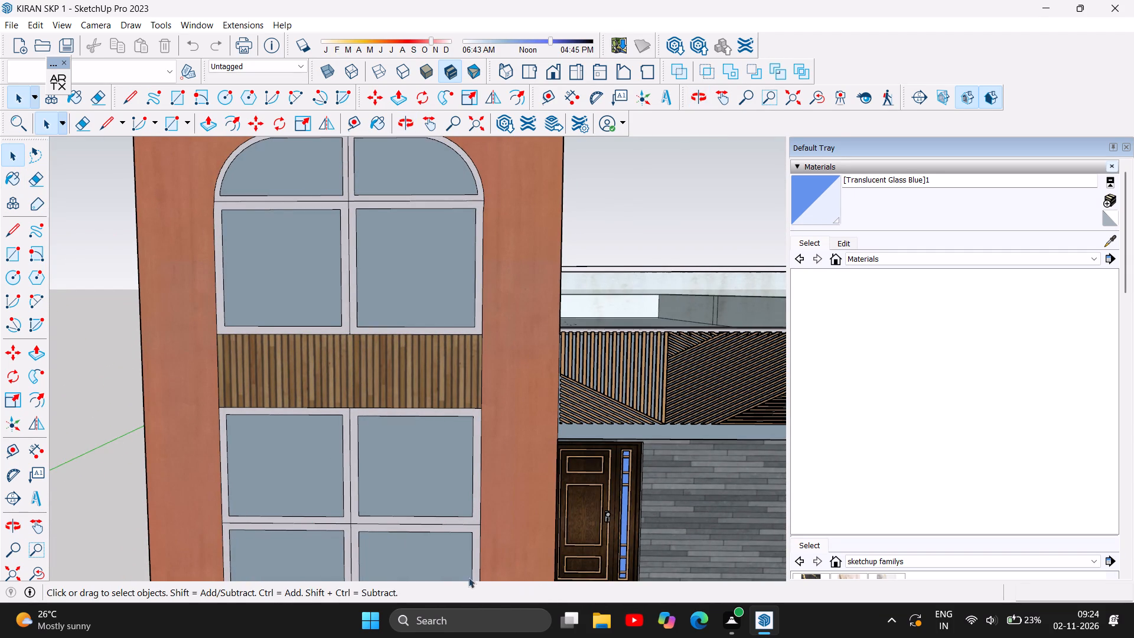
pyautogui.click(301, 467)
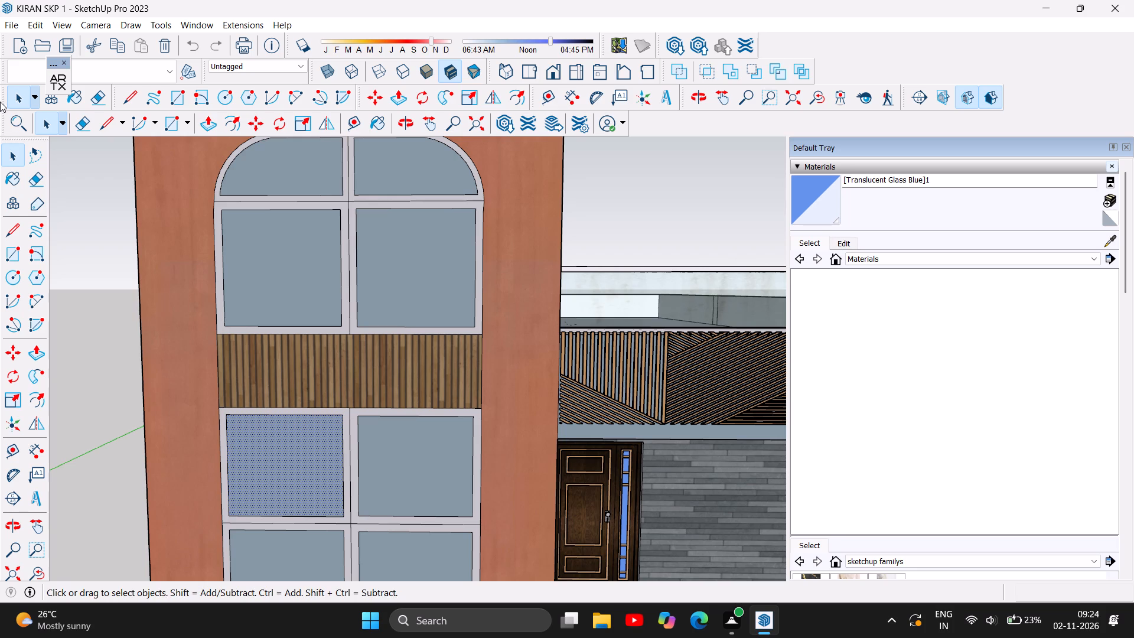
pyautogui.click(16, 184)
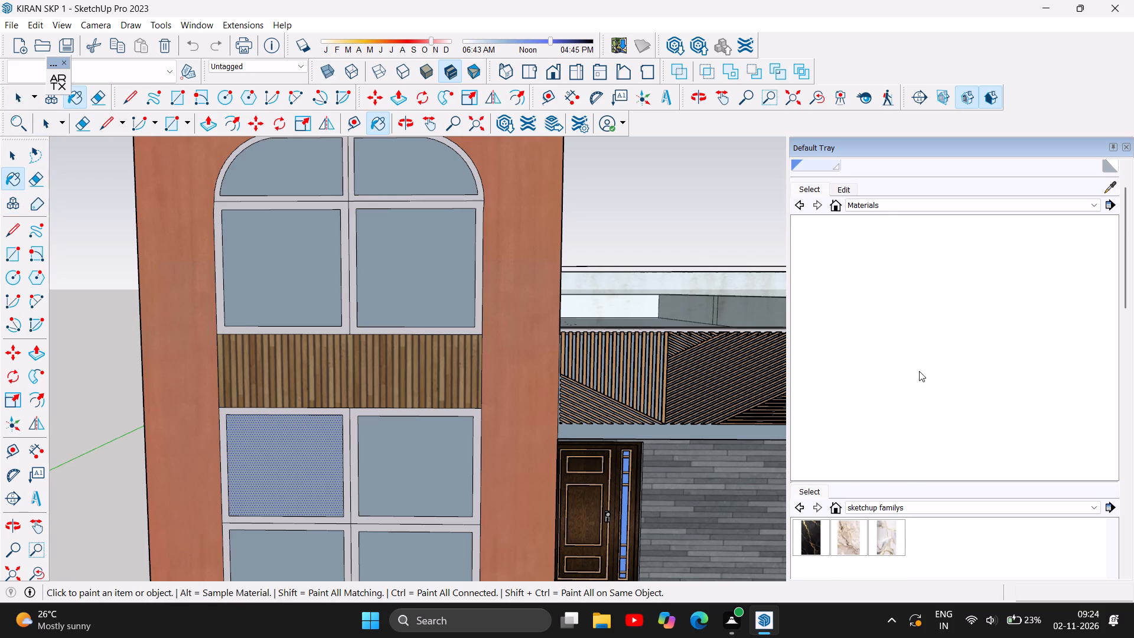
pyautogui.click(820, 194)
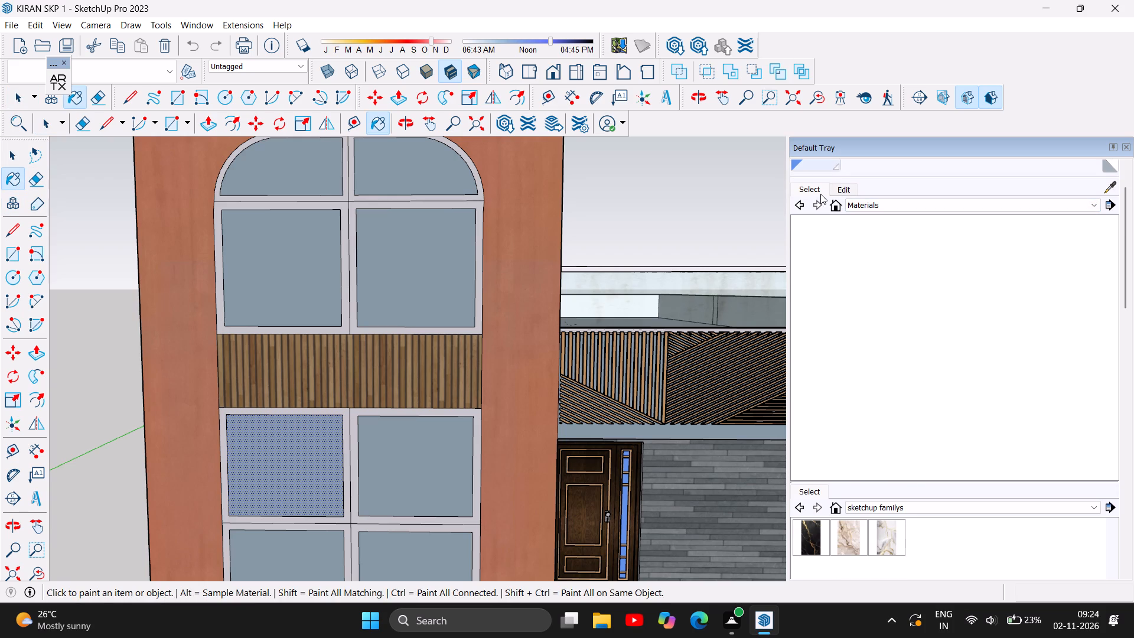